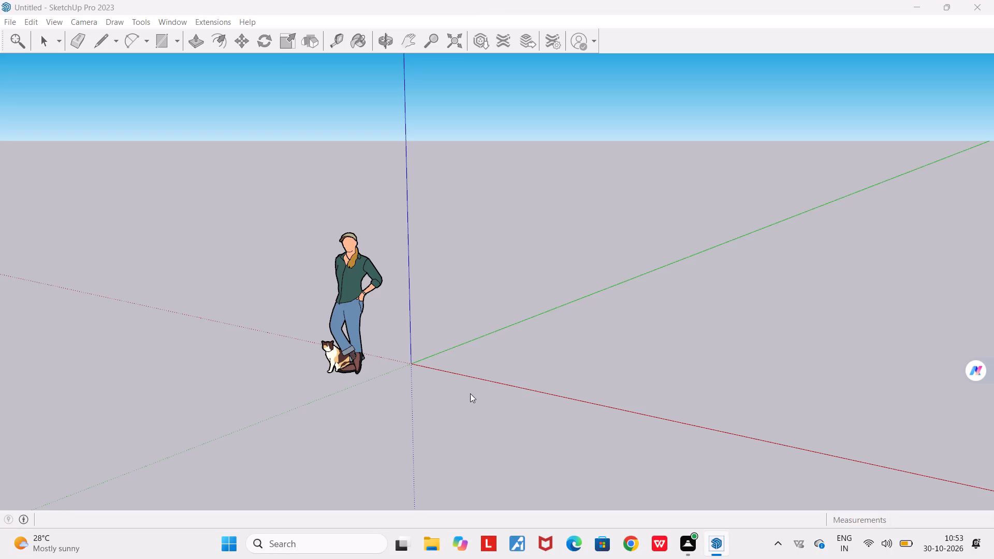
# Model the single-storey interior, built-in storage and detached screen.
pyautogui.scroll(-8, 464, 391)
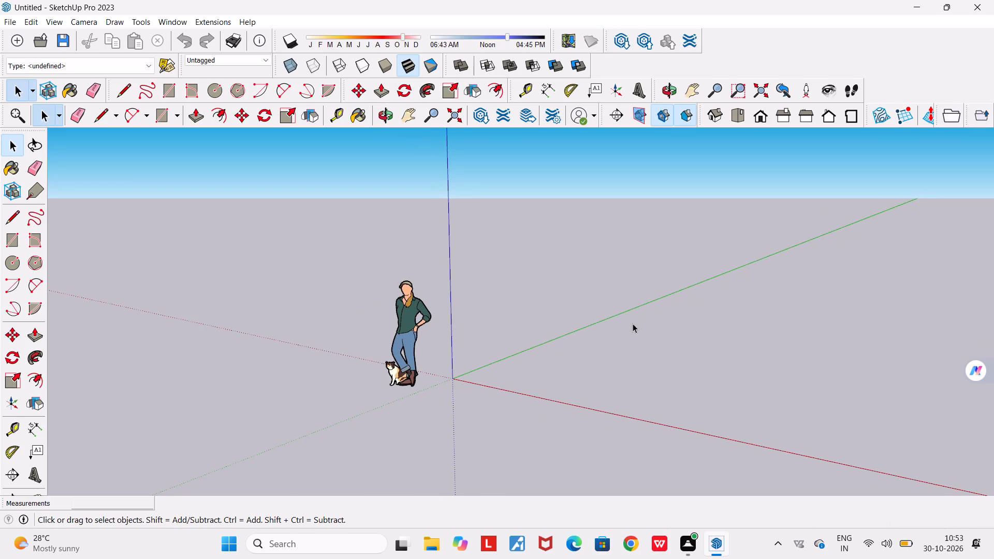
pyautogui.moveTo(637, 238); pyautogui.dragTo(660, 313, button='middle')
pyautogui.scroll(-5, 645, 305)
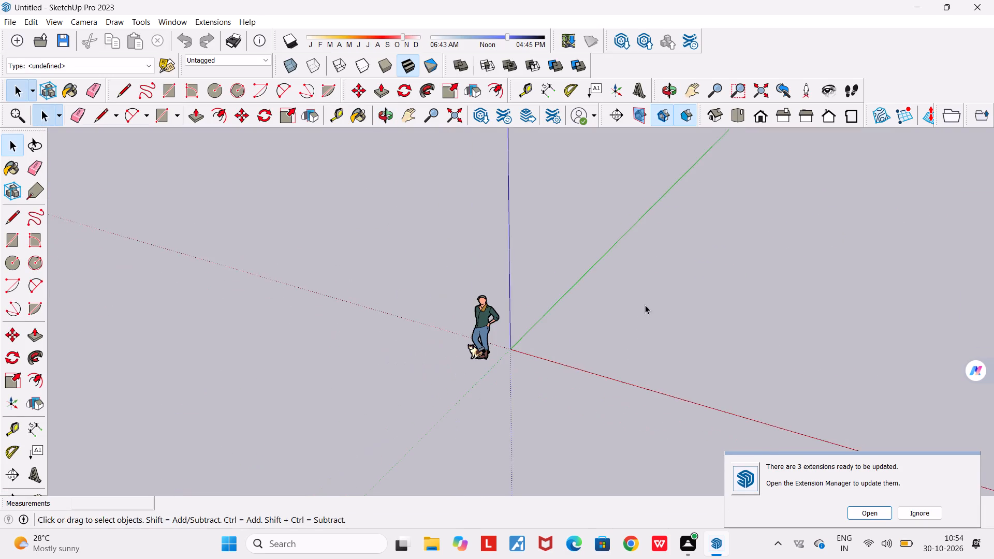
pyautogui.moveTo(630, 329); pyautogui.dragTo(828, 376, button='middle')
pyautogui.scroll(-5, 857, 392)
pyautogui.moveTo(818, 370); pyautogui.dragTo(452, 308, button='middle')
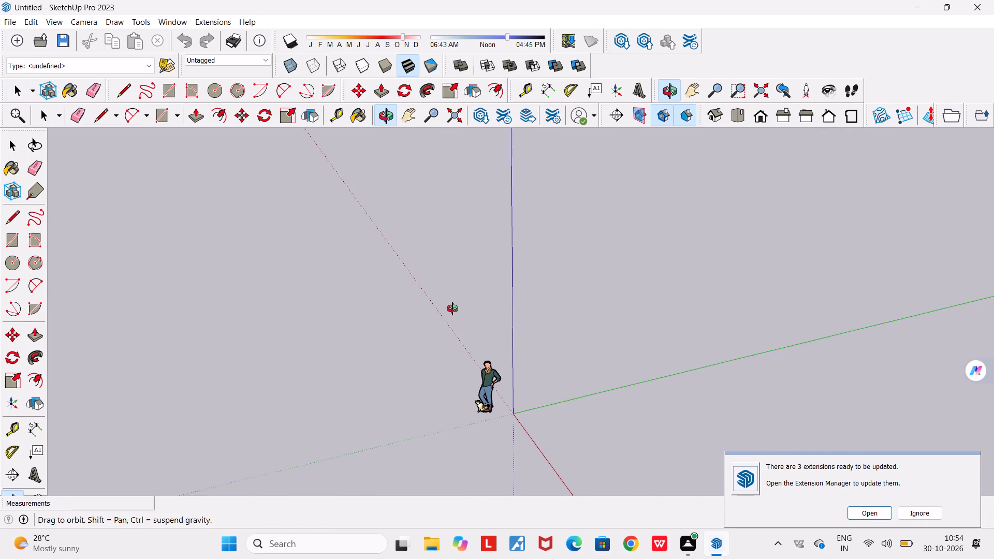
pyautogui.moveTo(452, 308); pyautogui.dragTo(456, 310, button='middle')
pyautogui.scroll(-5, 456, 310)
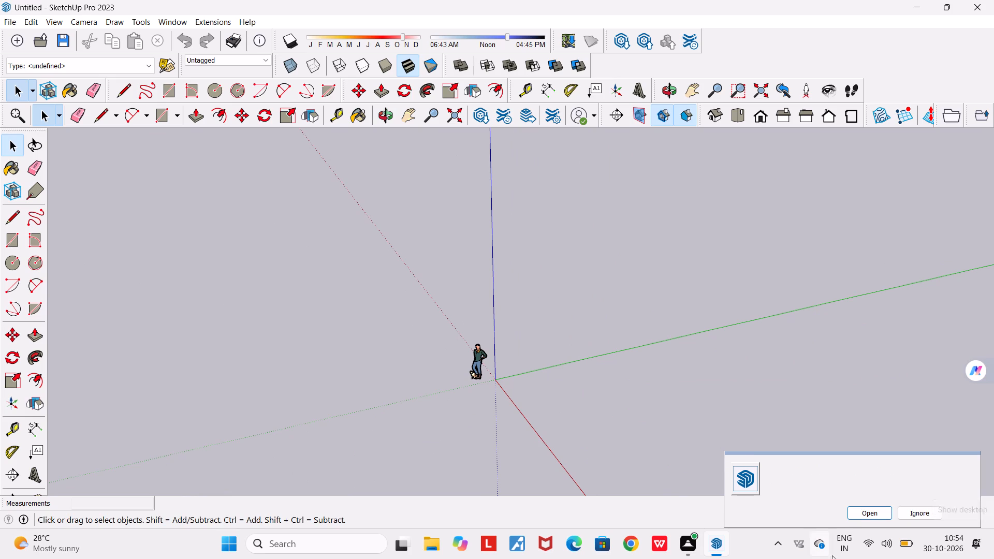
# Ignore the available extension updates.
pyautogui.click(927, 512)
# Import the AutoCAD drawing TINKU 1 from the Documents folder into the model.
pyautogui.scroll(-4, 597, 195)
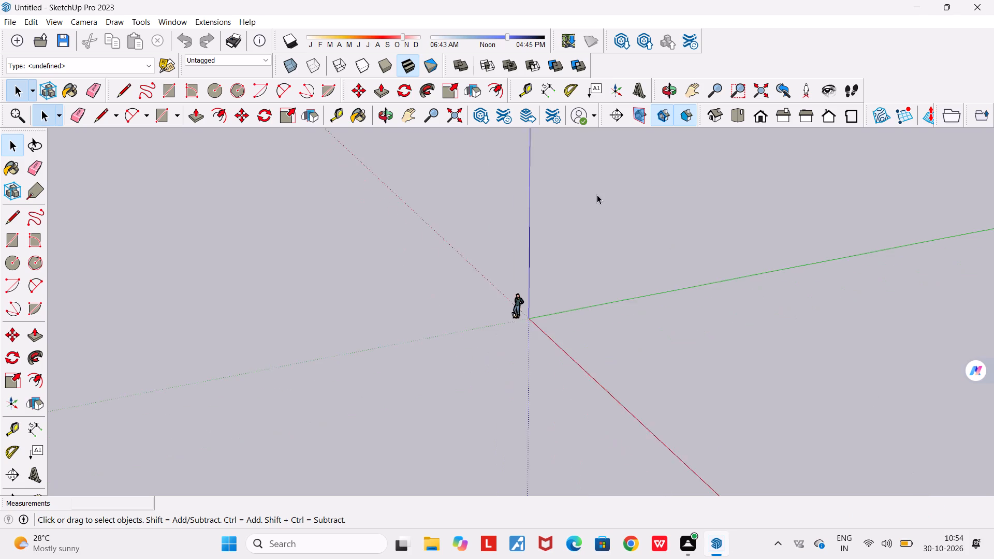
pyautogui.scroll(-4, 597, 195)
pyautogui.moveTo(597, 195); pyautogui.dragTo(343, 181, button='middle')
pyautogui.scroll(-5, 343, 181)
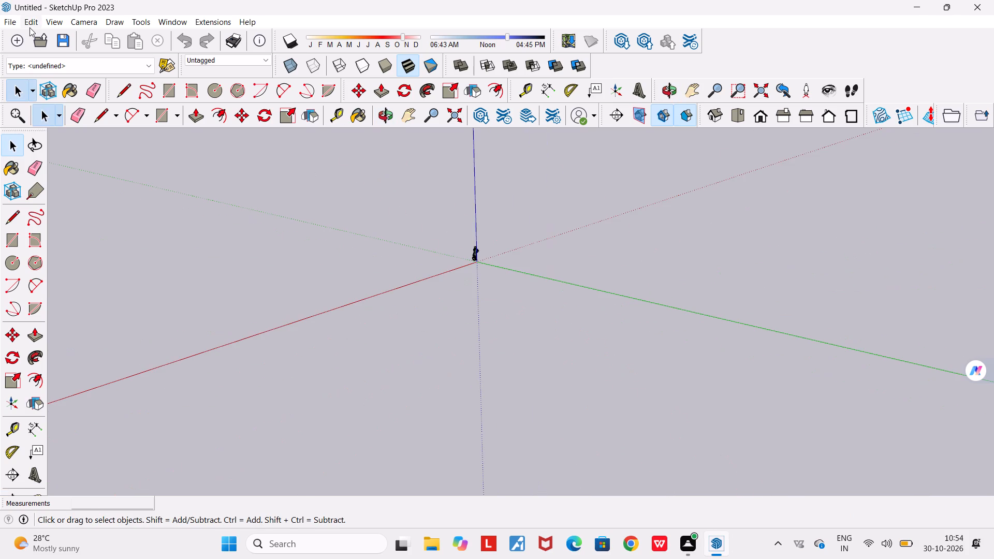
pyautogui.click(10, 19)
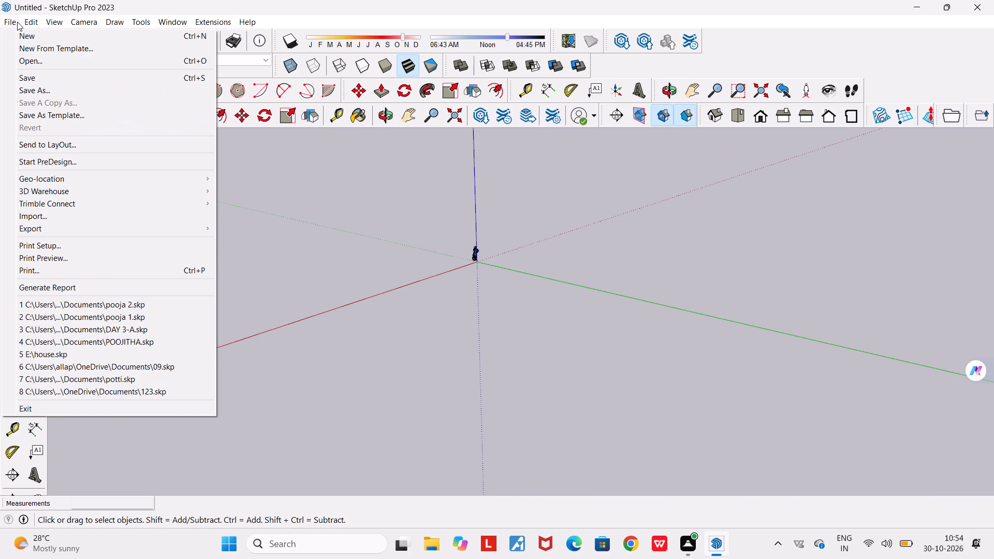
pyautogui.click(28, 212)
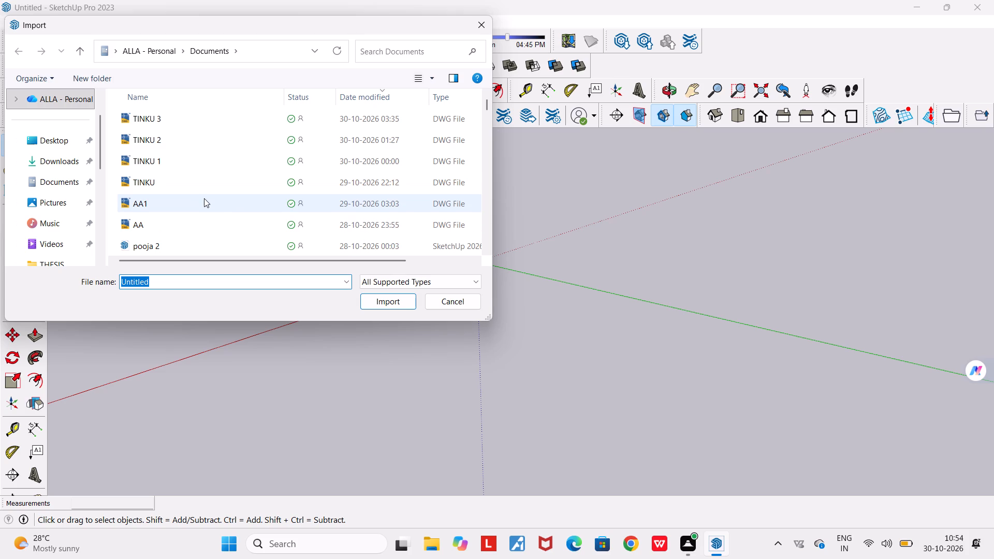
pyautogui.click(199, 167)
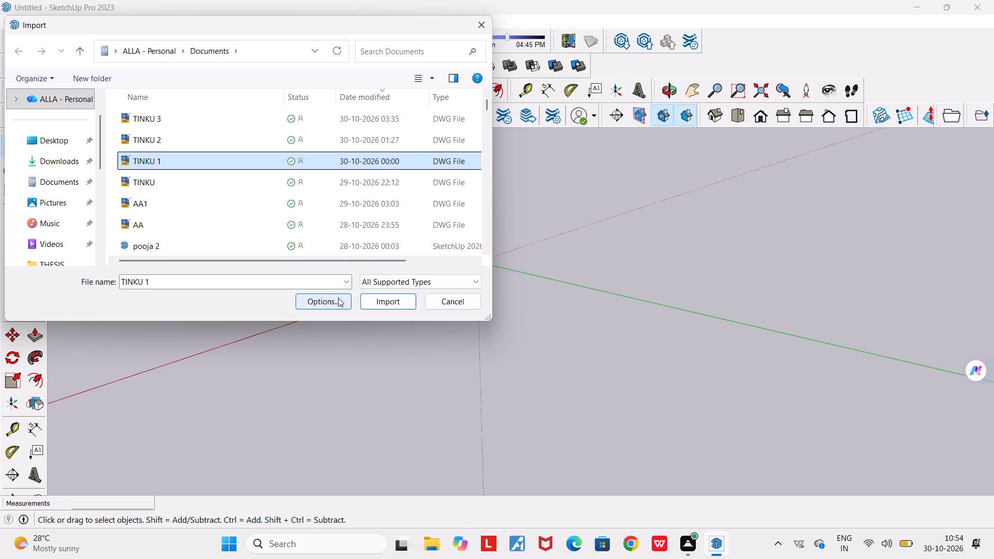
pyautogui.click(370, 303)
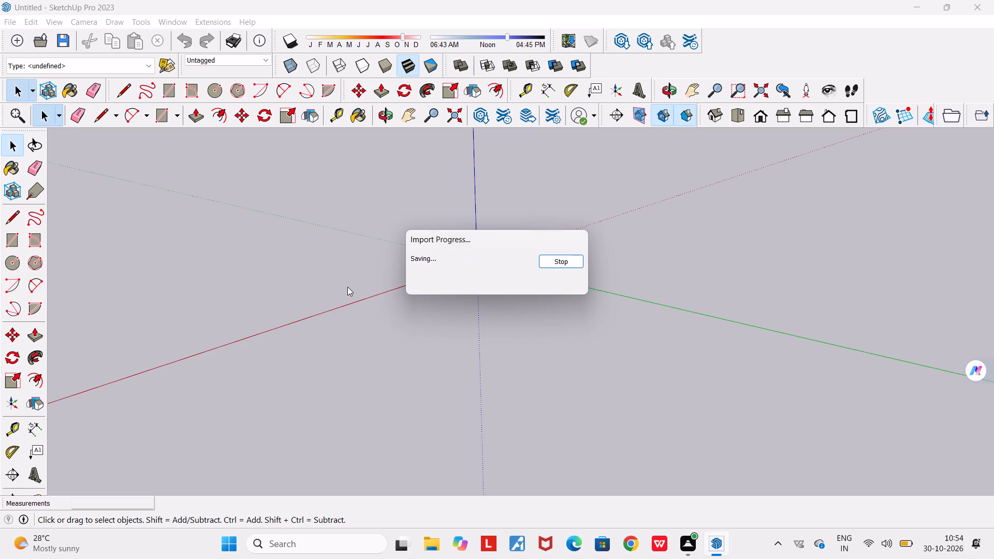
pyautogui.click(543, 365)
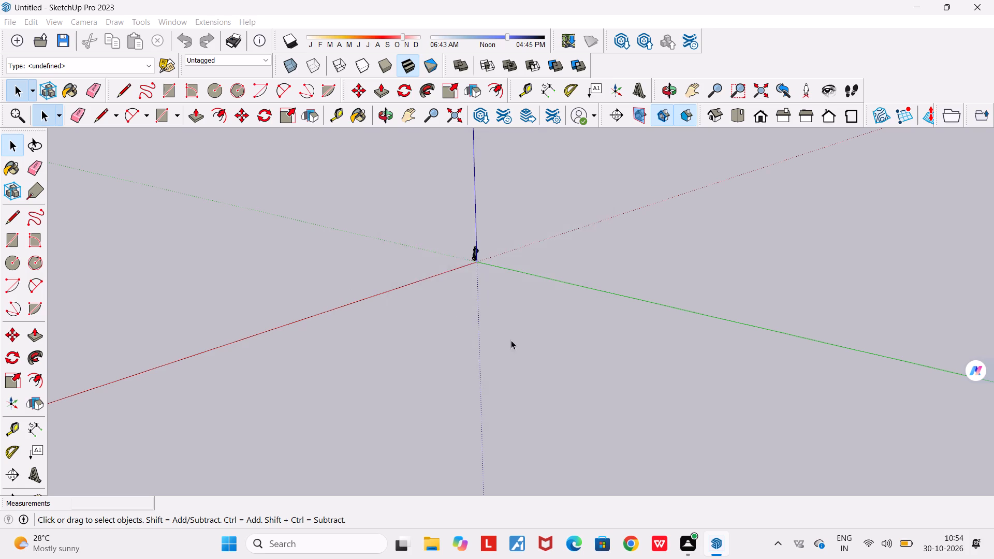
# Examine the imported floor plan's overall layout and its placement relative to the axes from several angles.
pyautogui.moveTo(475, 317); pyautogui.dragTo(779, 454, button='middle')
pyautogui.scroll(-10, 778, 453)
pyautogui.moveTo(760, 434); pyautogui.dragTo(769, 433, button='middle')
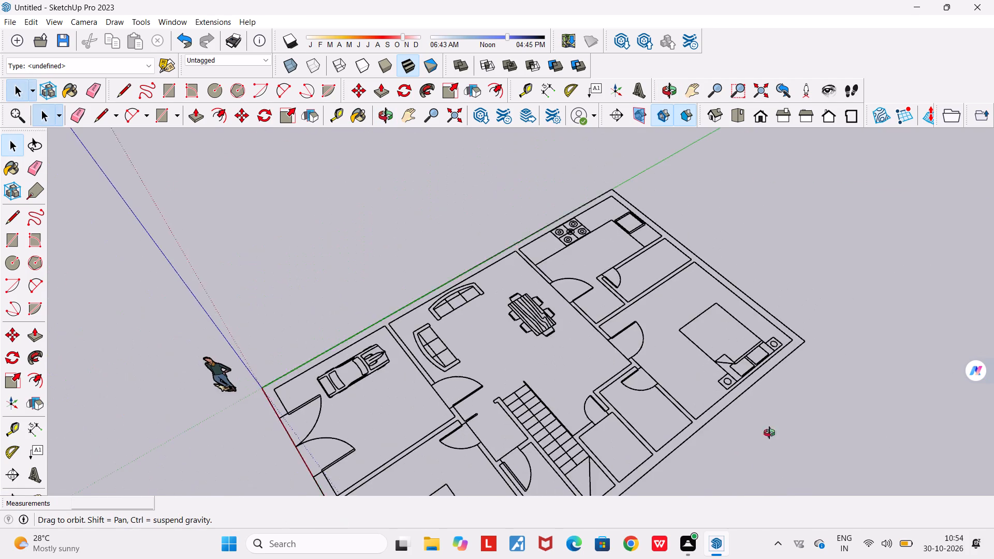
pyautogui.moveTo(769, 433); pyautogui.dragTo(834, 245, button='middle')
pyautogui.scroll(-10, 834, 245)
pyautogui.moveTo(794, 290); pyautogui.dragTo(880, 365, button='middle')
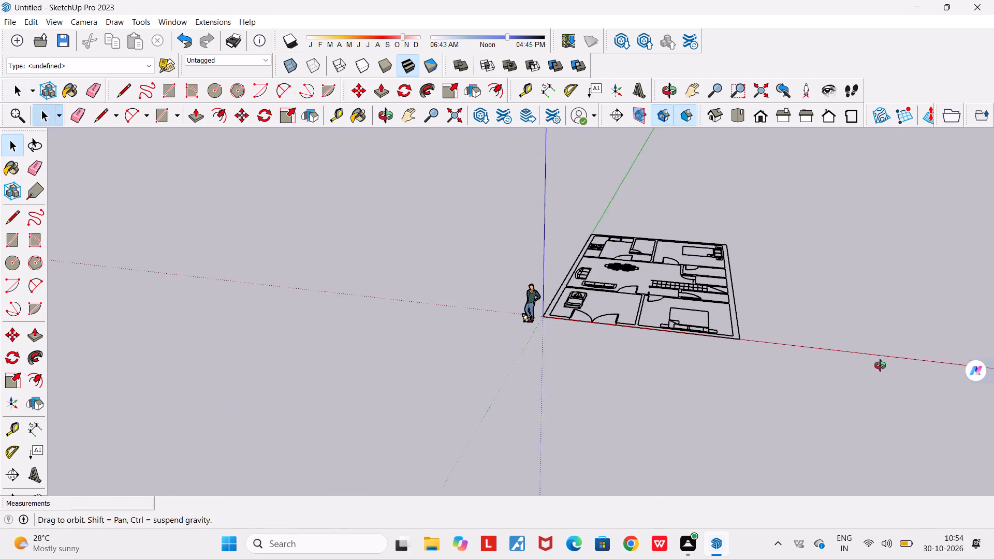
pyautogui.moveTo(880, 365); pyautogui.dragTo(777, 415, button='middle')
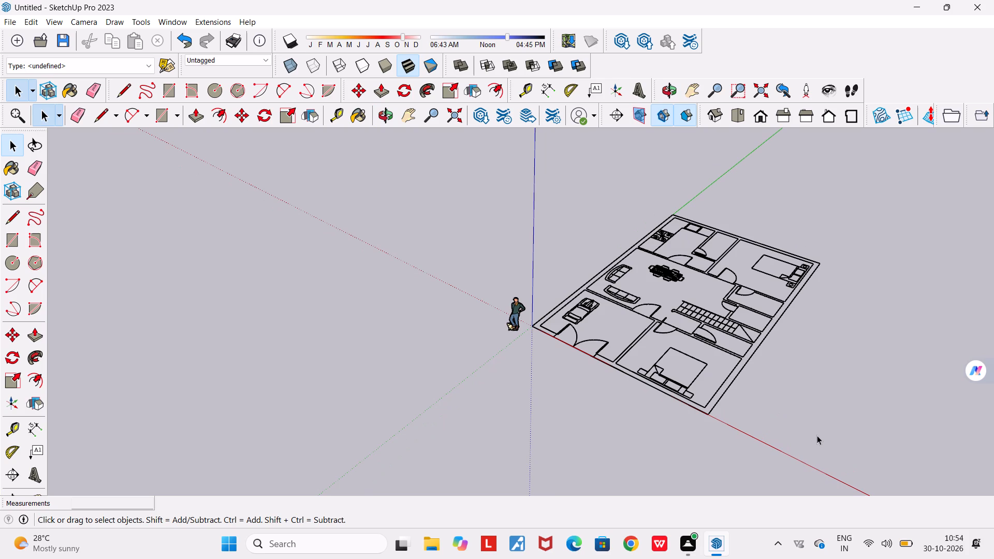
pyautogui.scroll(-3, 817, 435)
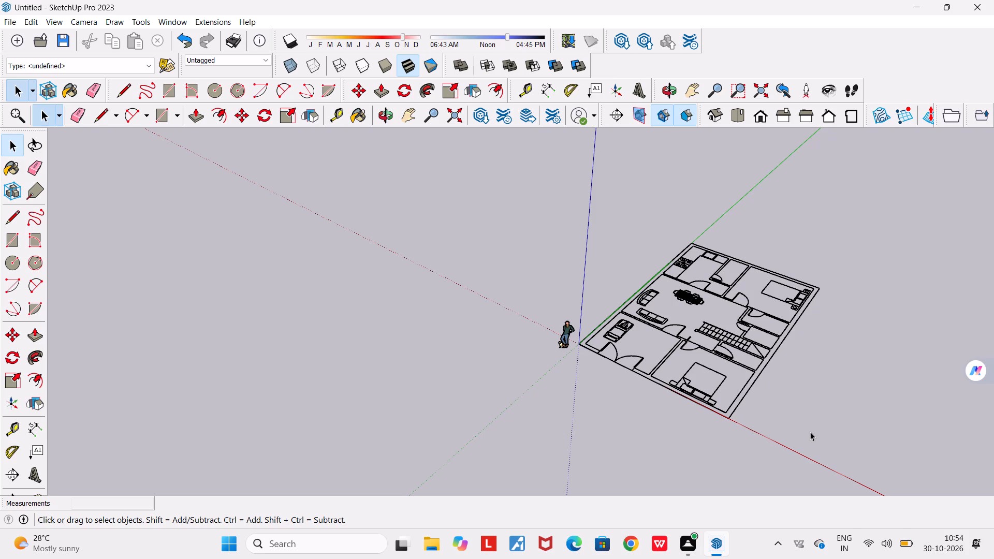
pyautogui.moveTo(652, 413); pyautogui.dragTo(830, 408, button='middle')
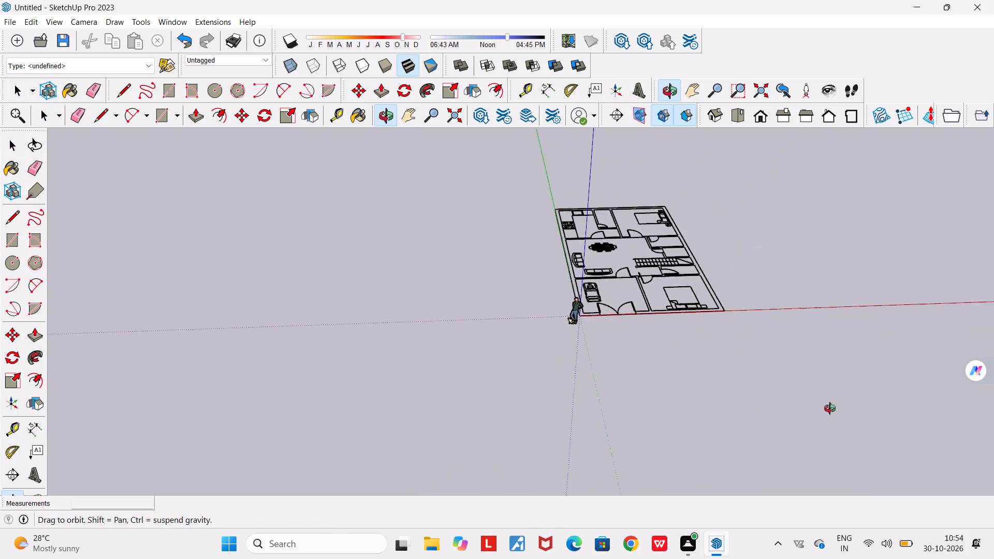
pyautogui.moveTo(830, 408); pyautogui.dragTo(416, 377, button='middle')
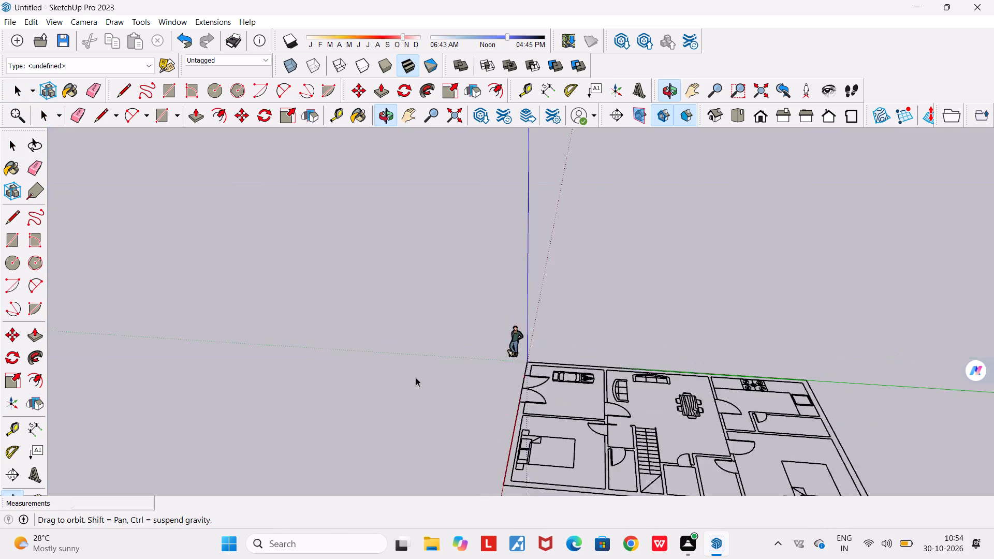
pyautogui.scroll(-7, 415, 377)
pyautogui.moveTo(348, 364); pyautogui.dragTo(654, 348, button='middle')
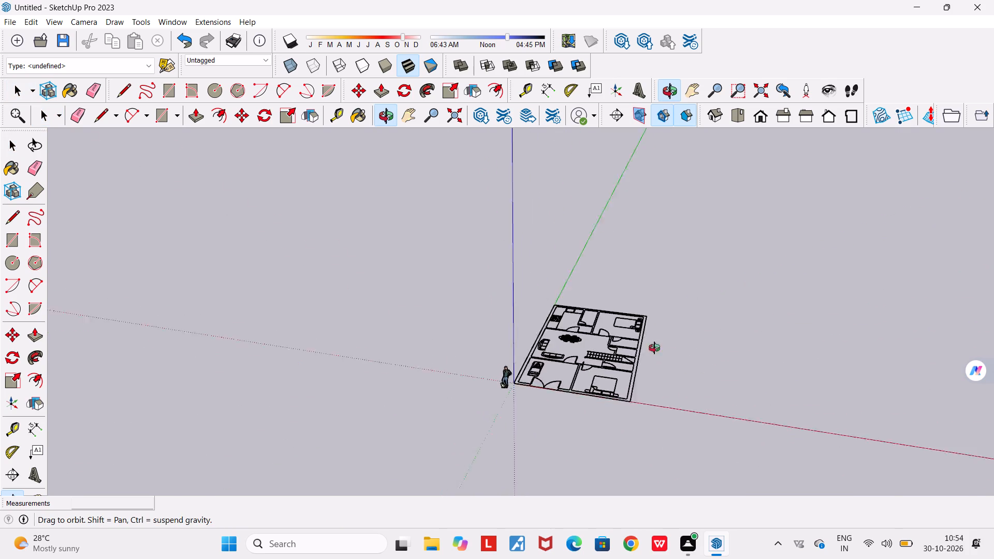
pyautogui.moveTo(654, 348); pyautogui.dragTo(625, 331, button='middle')
pyautogui.scroll(5, 509, 385)
pyautogui.moveTo(529, 397); pyautogui.dragTo(580, 497, button='middle')
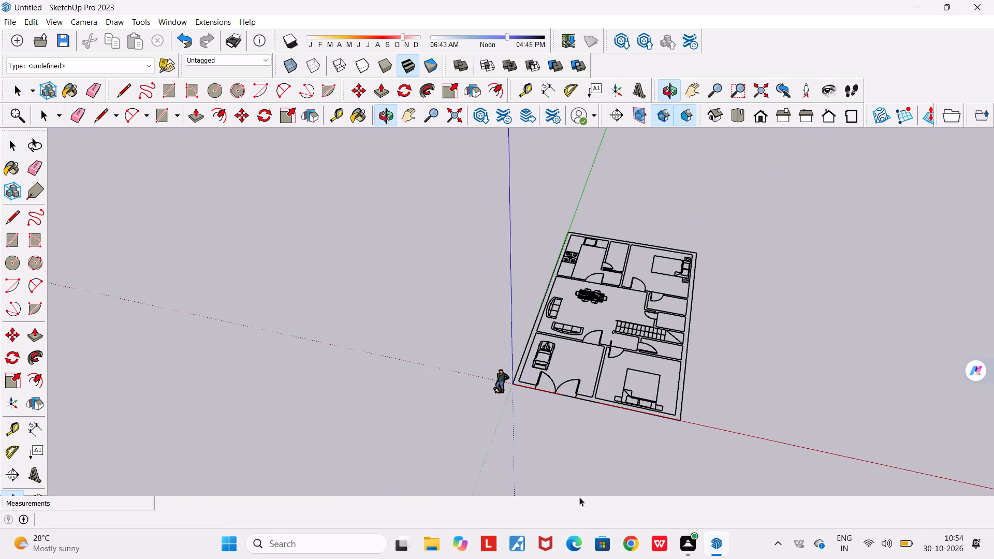
pyautogui.scroll(2, 560, 409)
pyautogui.moveTo(554, 339); pyautogui.dragTo(599, 375, button='middle')
pyautogui.scroll(2, 573, 262)
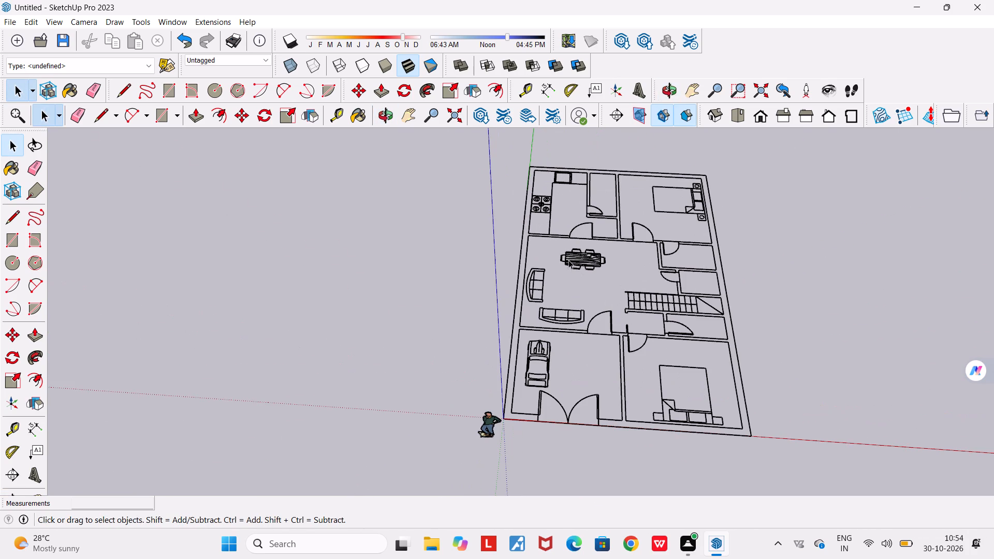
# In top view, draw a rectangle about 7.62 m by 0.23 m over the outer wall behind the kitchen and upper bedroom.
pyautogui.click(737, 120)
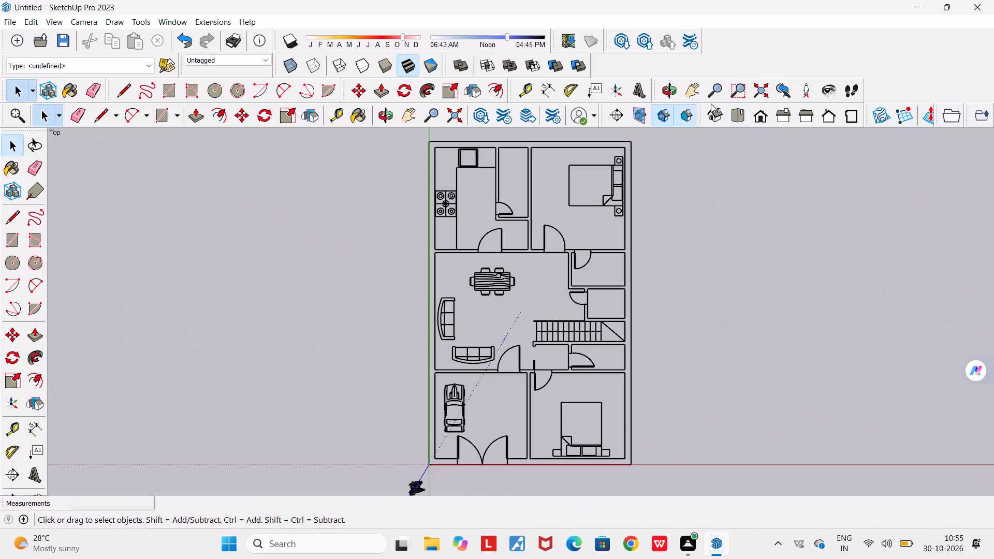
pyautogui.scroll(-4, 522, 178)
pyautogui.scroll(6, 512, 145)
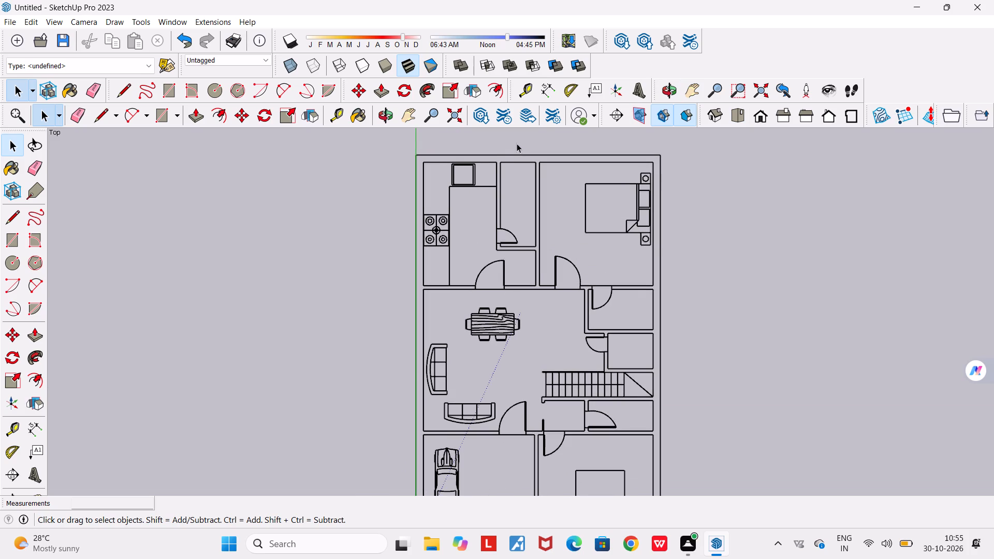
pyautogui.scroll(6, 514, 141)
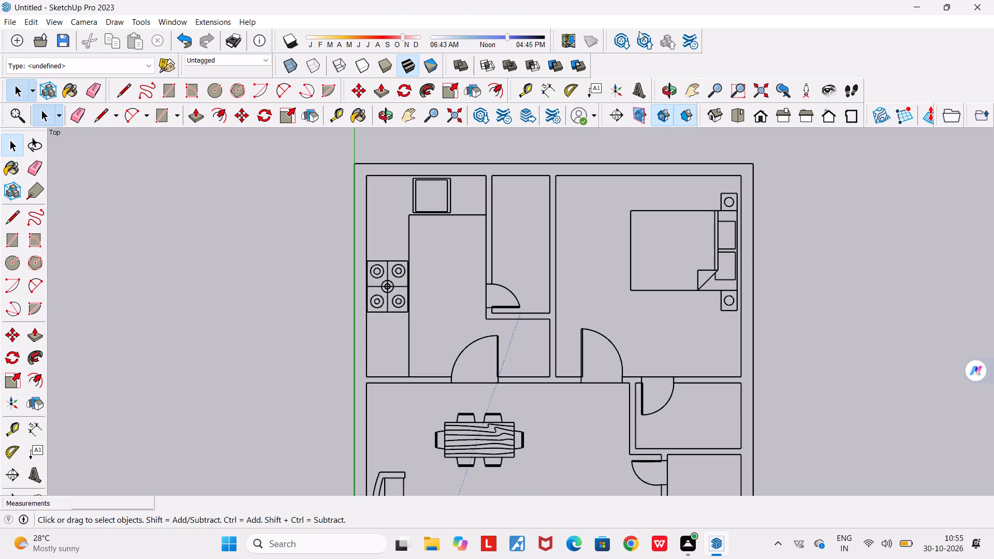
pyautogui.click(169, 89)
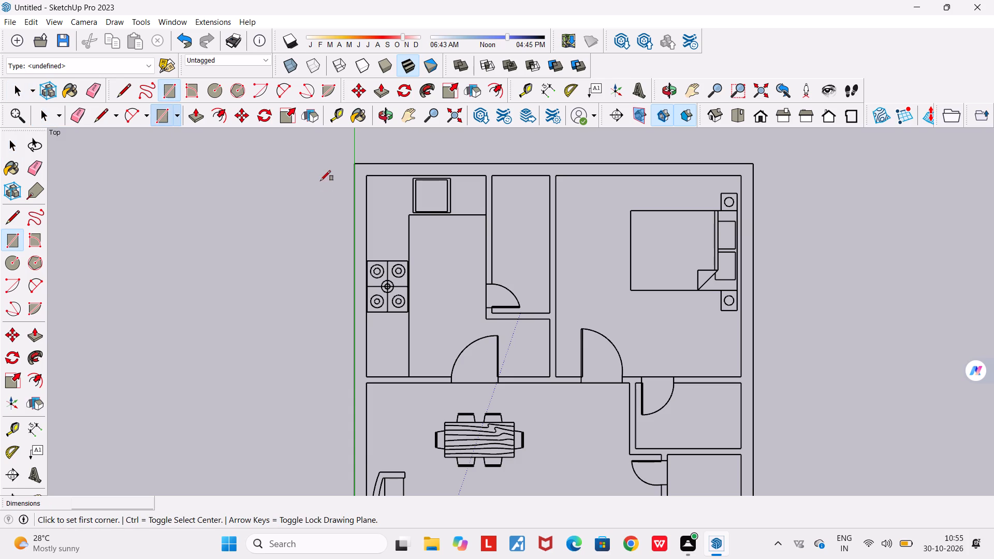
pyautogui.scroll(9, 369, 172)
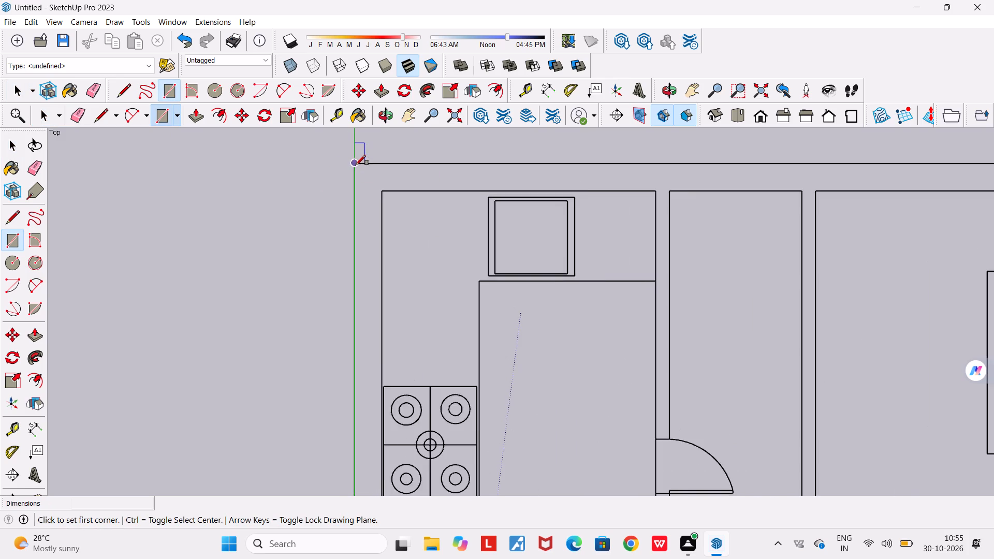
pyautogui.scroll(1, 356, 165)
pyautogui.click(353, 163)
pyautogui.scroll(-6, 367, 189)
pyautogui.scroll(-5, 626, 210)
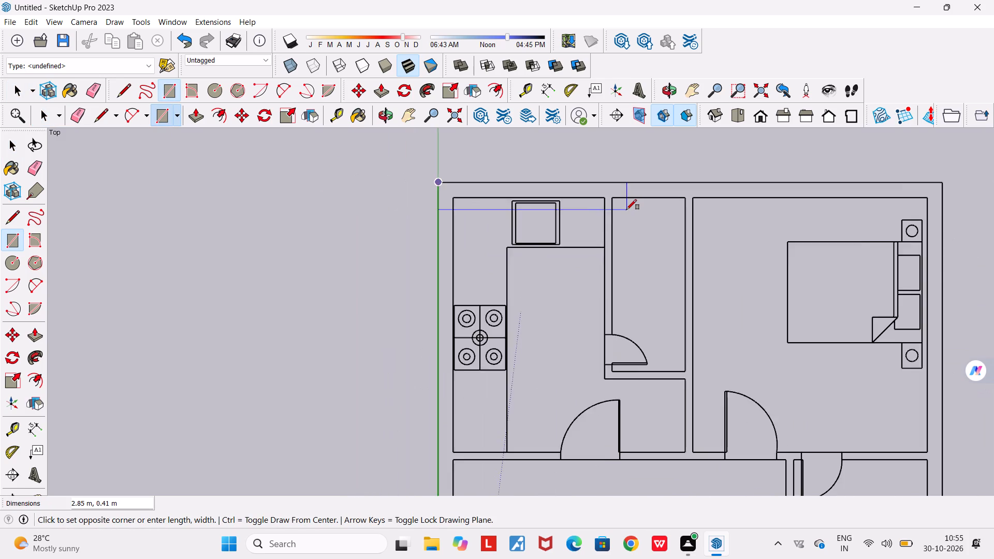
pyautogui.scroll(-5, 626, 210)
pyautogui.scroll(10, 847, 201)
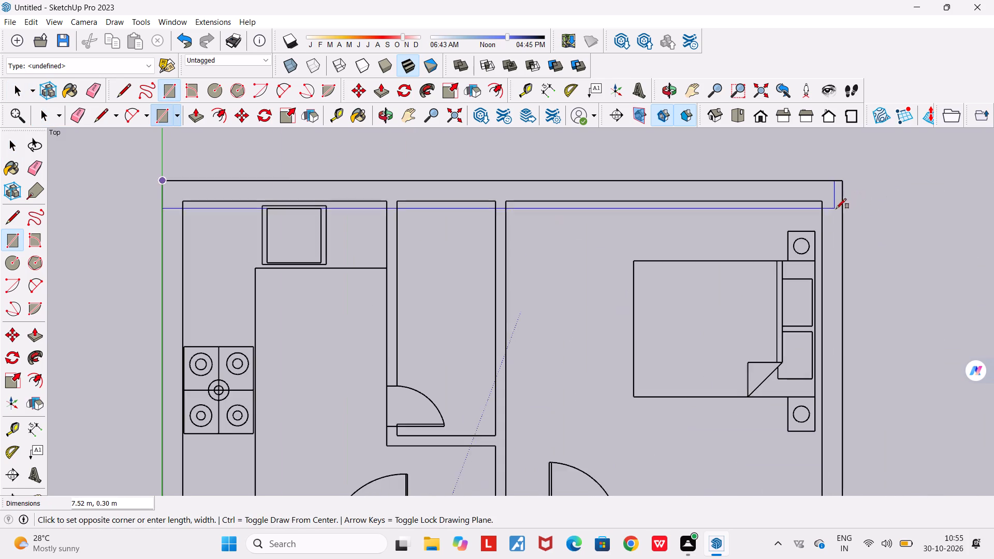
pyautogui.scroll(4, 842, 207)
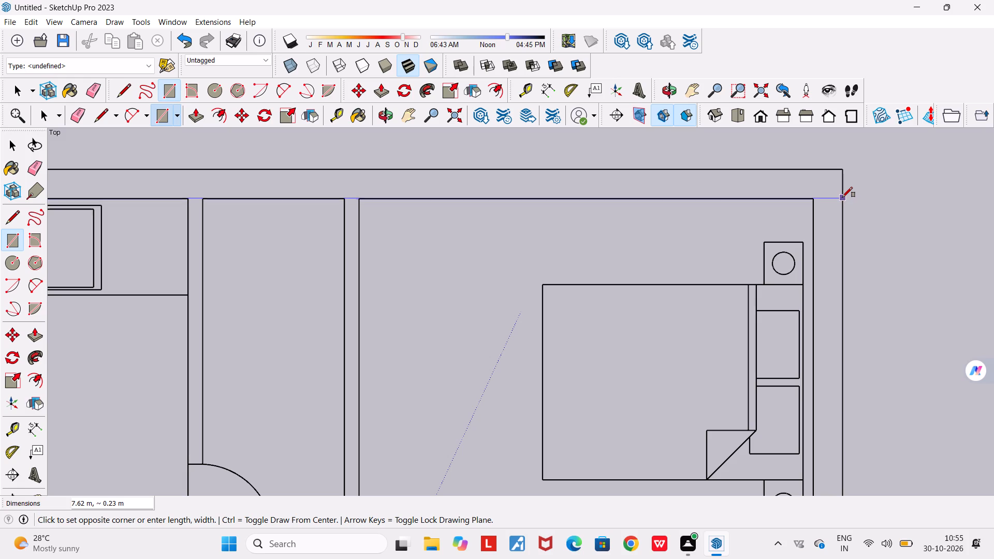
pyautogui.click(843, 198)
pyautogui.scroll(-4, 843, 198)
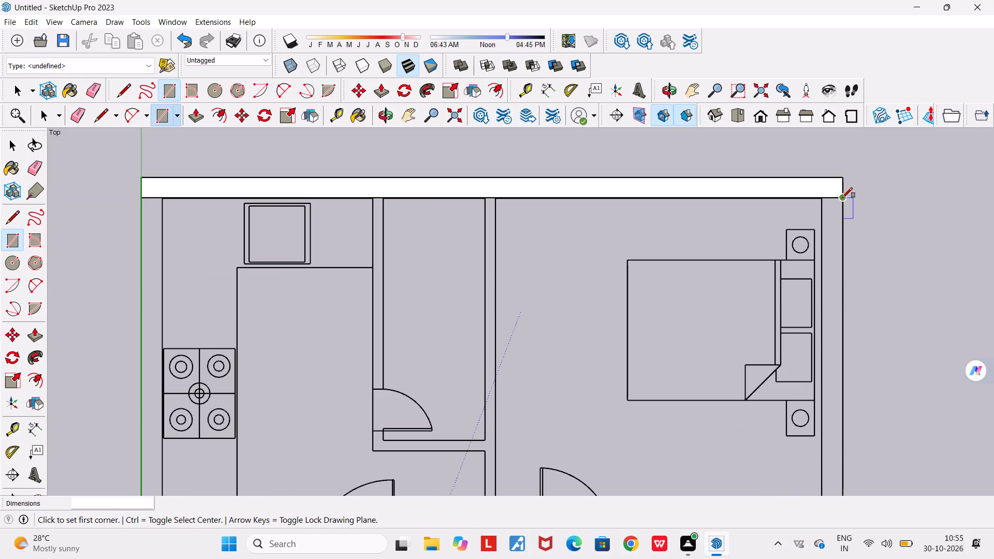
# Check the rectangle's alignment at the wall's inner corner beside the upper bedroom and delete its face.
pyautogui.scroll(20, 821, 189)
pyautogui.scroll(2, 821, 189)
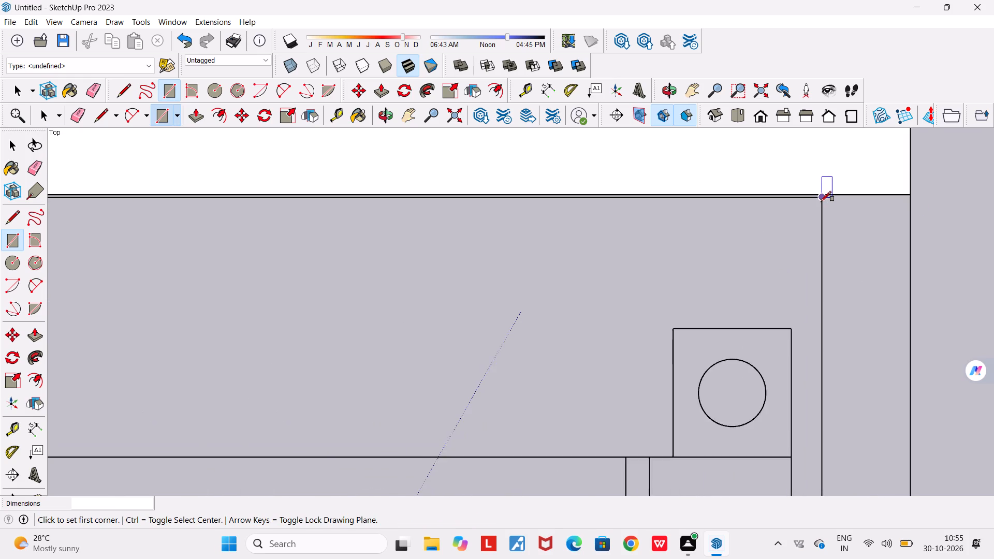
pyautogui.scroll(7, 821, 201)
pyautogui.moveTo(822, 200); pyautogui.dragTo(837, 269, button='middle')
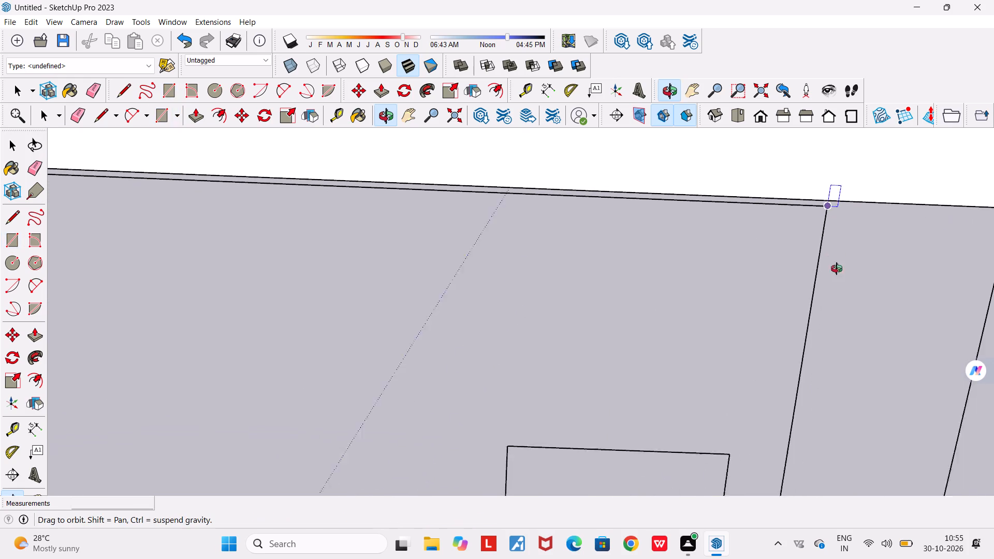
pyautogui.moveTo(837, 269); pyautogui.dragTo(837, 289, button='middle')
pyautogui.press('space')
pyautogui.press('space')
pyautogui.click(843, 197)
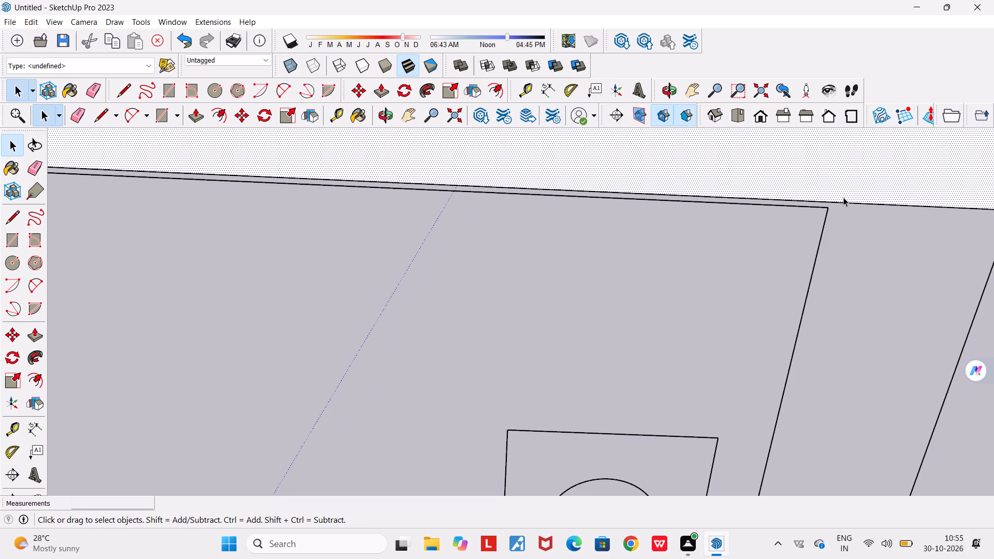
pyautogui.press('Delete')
# Select the leftover rectangle edge along the inner wall line, check its extent against the plan in top view, and clear the selection.
pyautogui.scroll(-2, 843, 197)
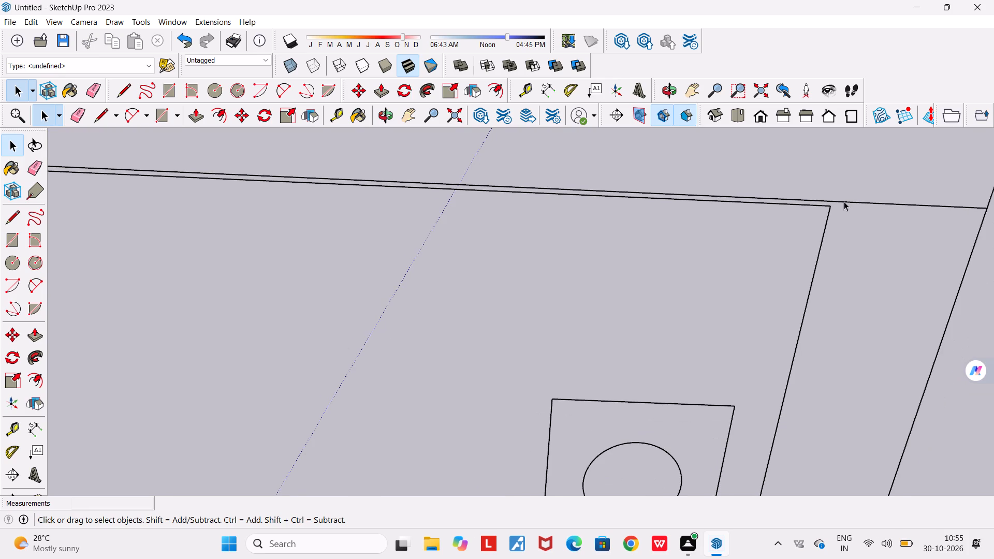
pyautogui.click(844, 201)
pyautogui.scroll(-17, 844, 201)
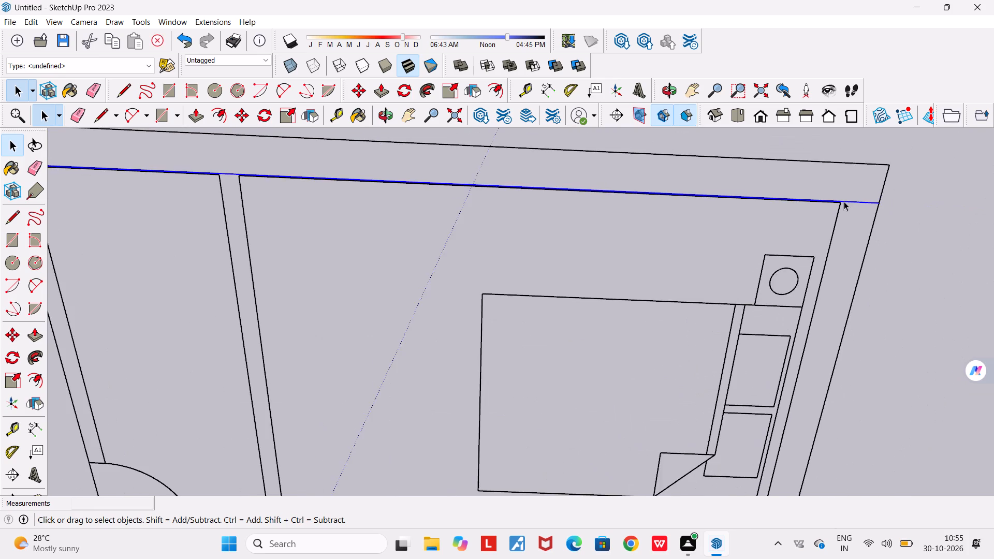
pyautogui.scroll(-5, 844, 201)
pyautogui.moveTo(538, 236); pyautogui.dragTo(530, 146, button='middle')
pyautogui.scroll(-5, 530, 146)
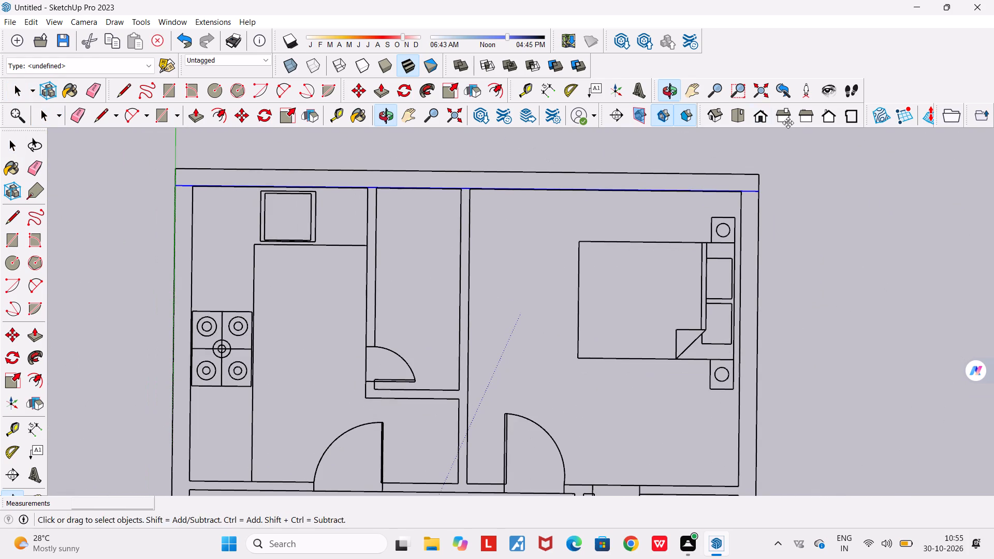
pyautogui.click(737, 120)
pyautogui.scroll(-3, 578, 262)
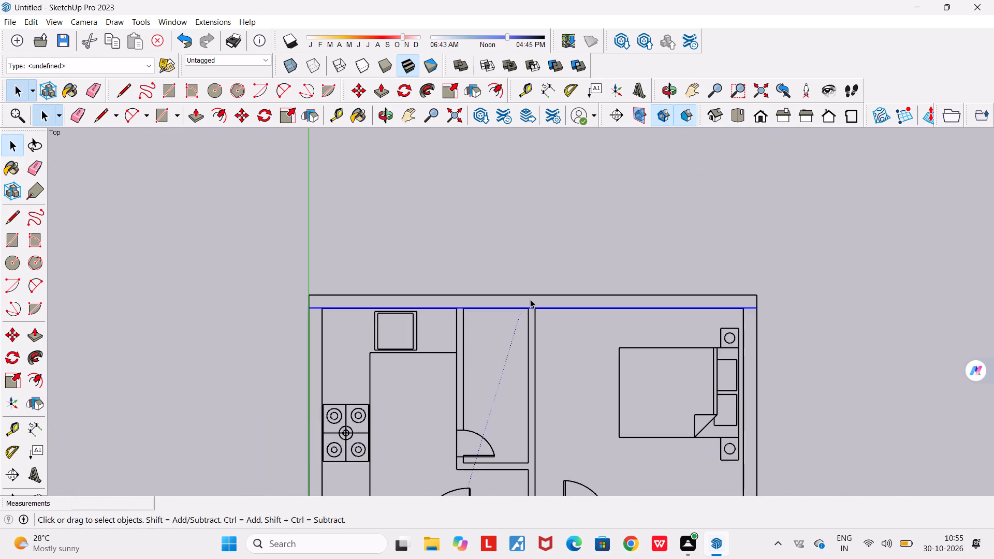
pyautogui.scroll(8, 515, 307)
pyautogui.press('space')
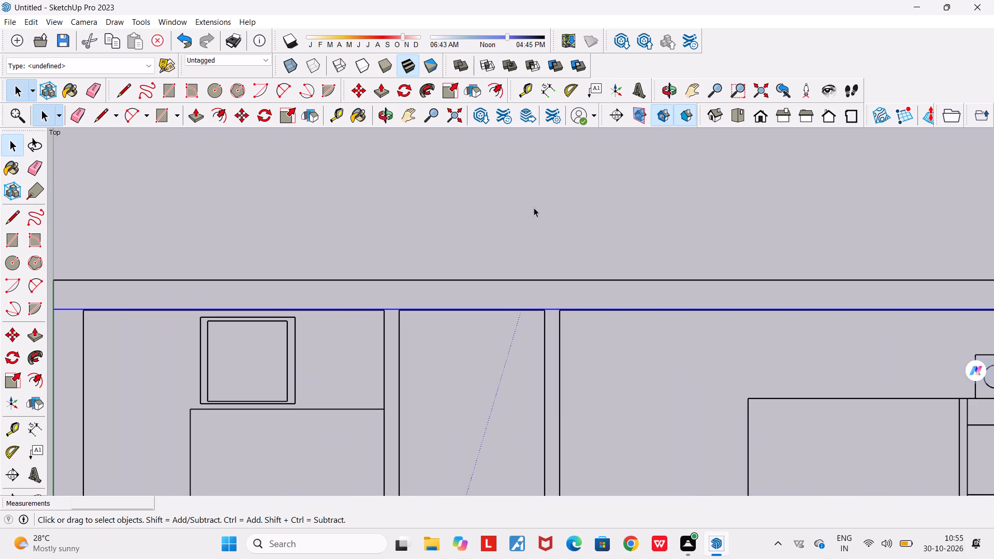
pyautogui.press('Escape')
pyautogui.press('Escape')
pyautogui.press('Escape')
pyautogui.press('Escape')
pyautogui.press('space')
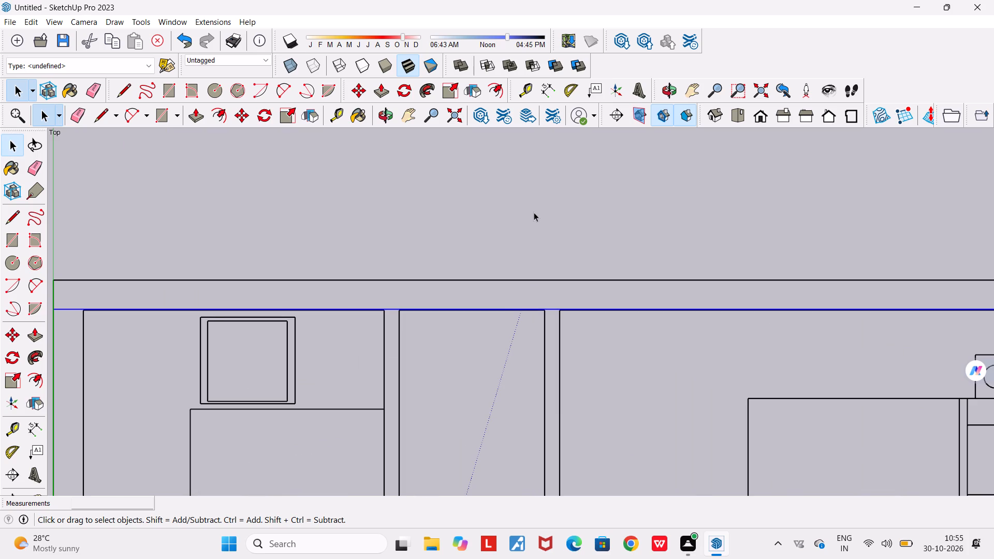
pyautogui.click(534, 212)
# Draw a rectangle about 7.16 m by 0.23 m over the outer wall, from the kitchen's inner corner to the outer line above the bedroom's inner corner.
pyautogui.scroll(-9, 534, 212)
pyautogui.scroll(4, 280, 275)
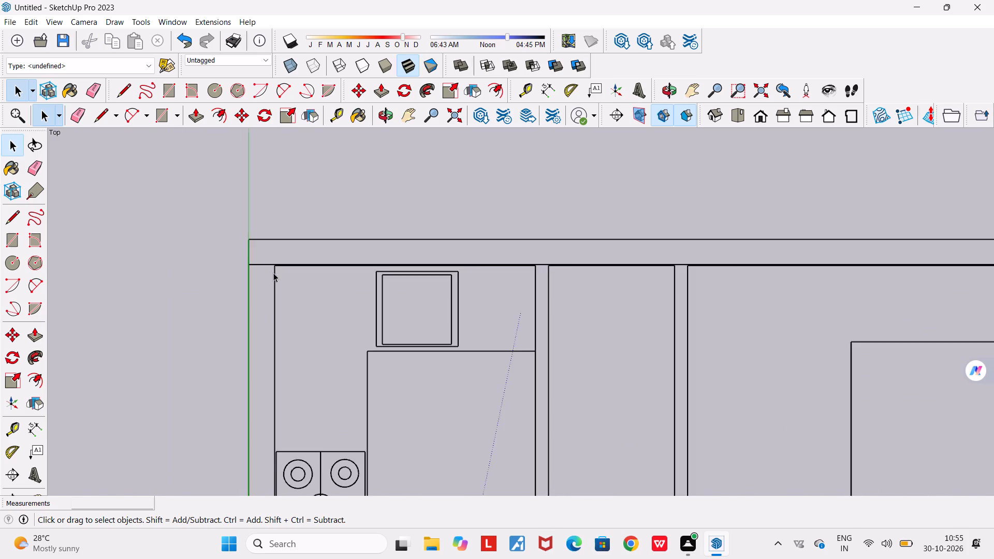
pyautogui.scroll(20, 273, 273)
pyautogui.scroll(6, 273, 273)
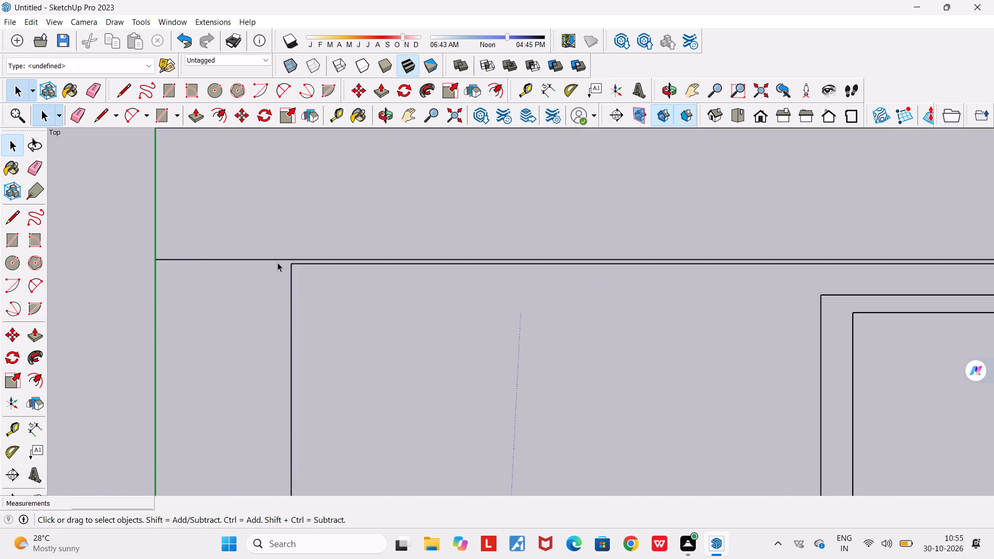
pyautogui.scroll(3, 277, 262)
pyautogui.click(169, 85)
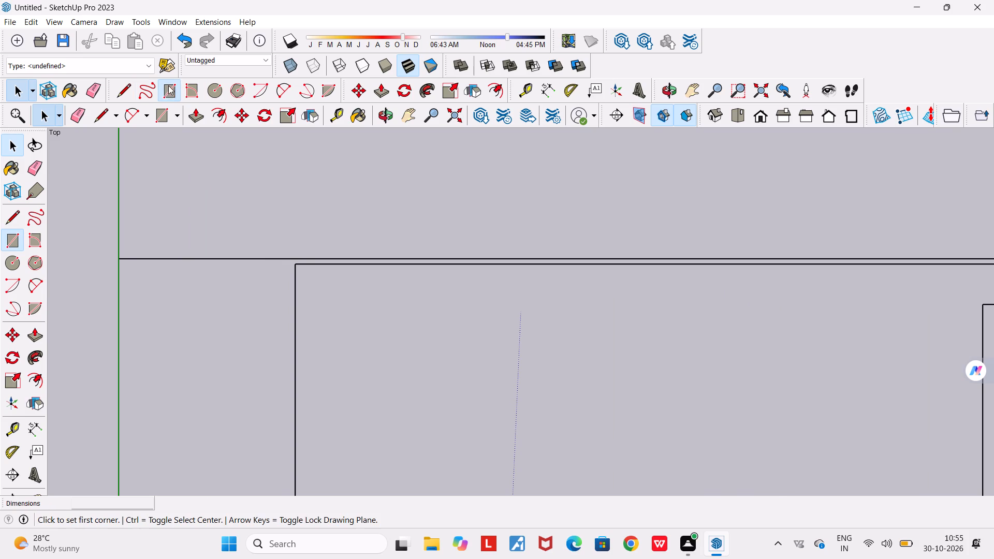
pyautogui.click(296, 265)
pyautogui.scroll(-6, 296, 264)
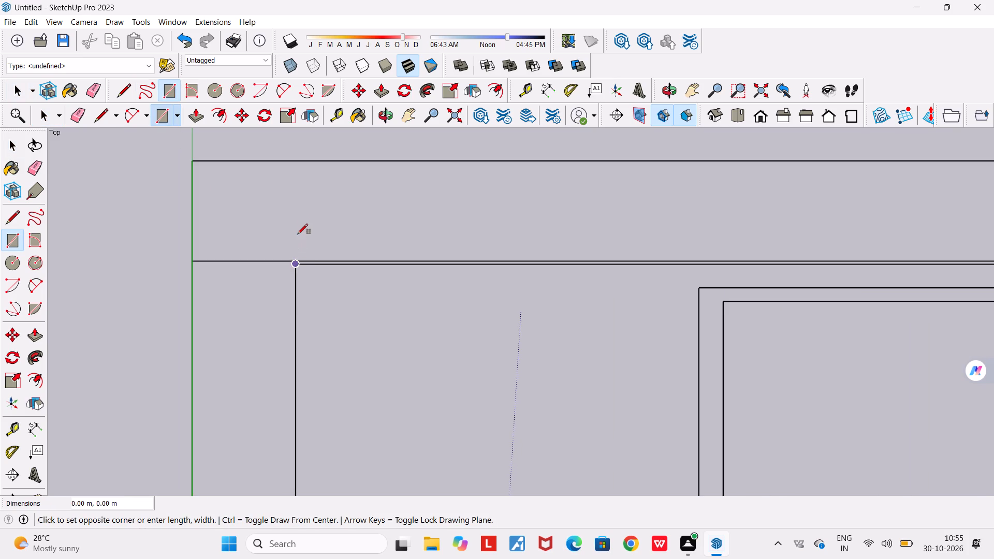
pyautogui.scroll(-20, 303, 228)
pyautogui.scroll(-3, 303, 228)
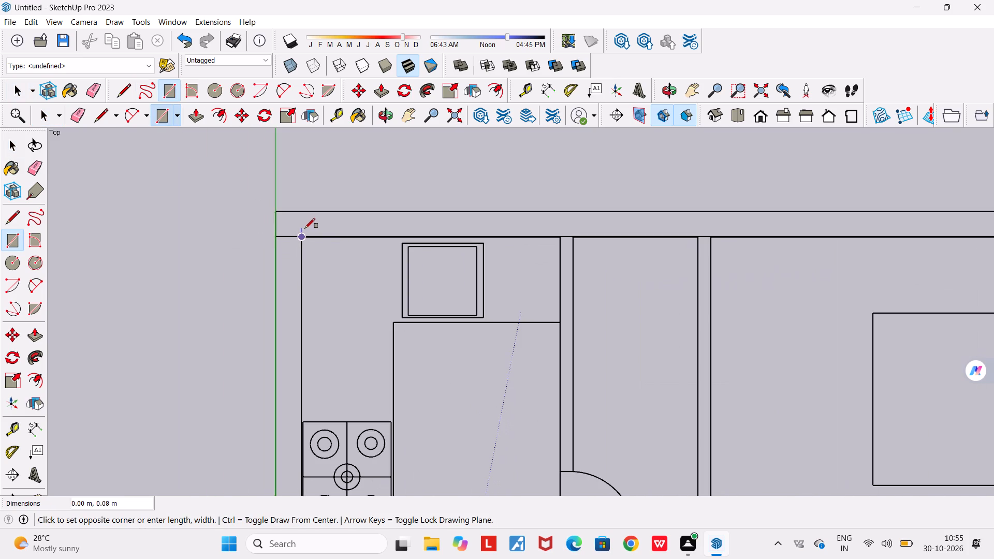
pyautogui.scroll(-9, 509, 228)
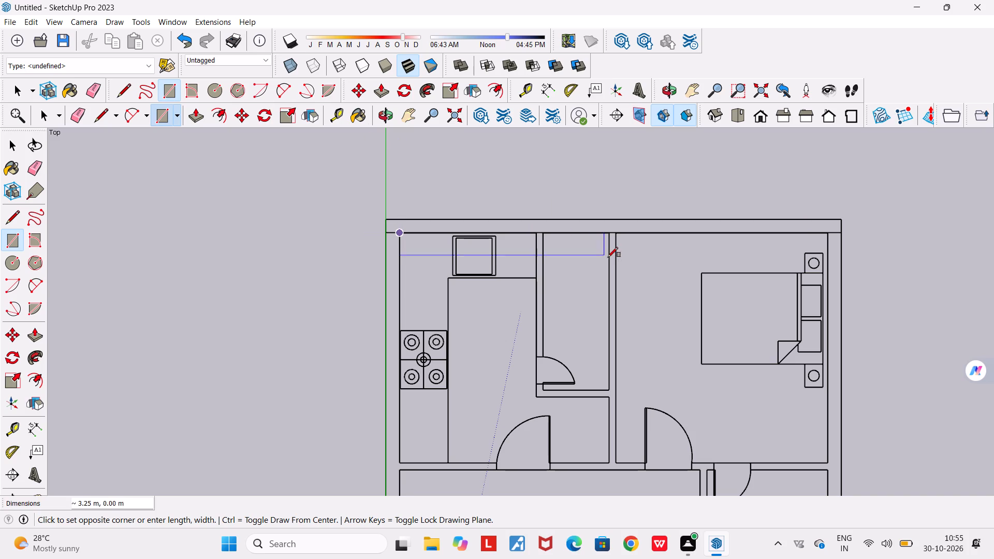
pyautogui.scroll(14, 823, 204)
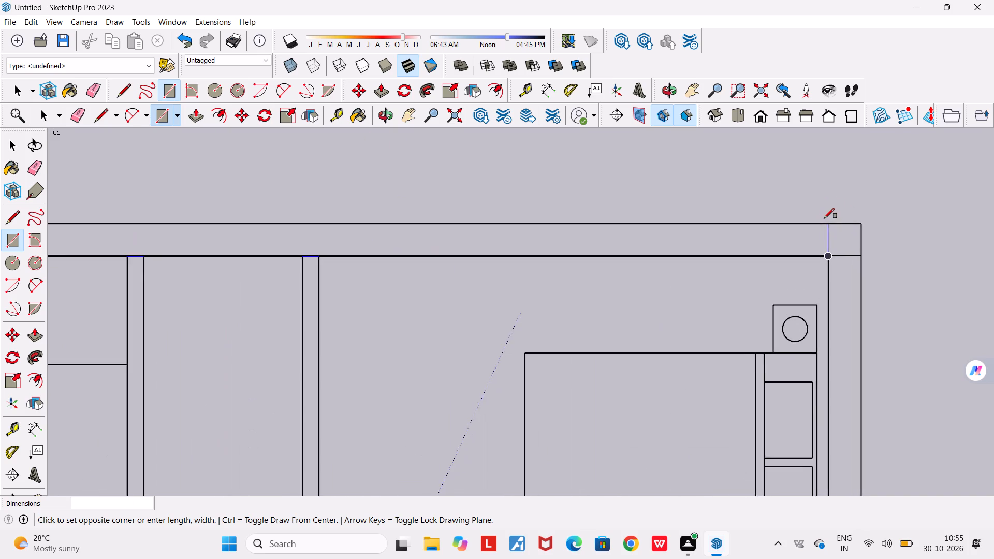
pyautogui.scroll(18, 834, 225)
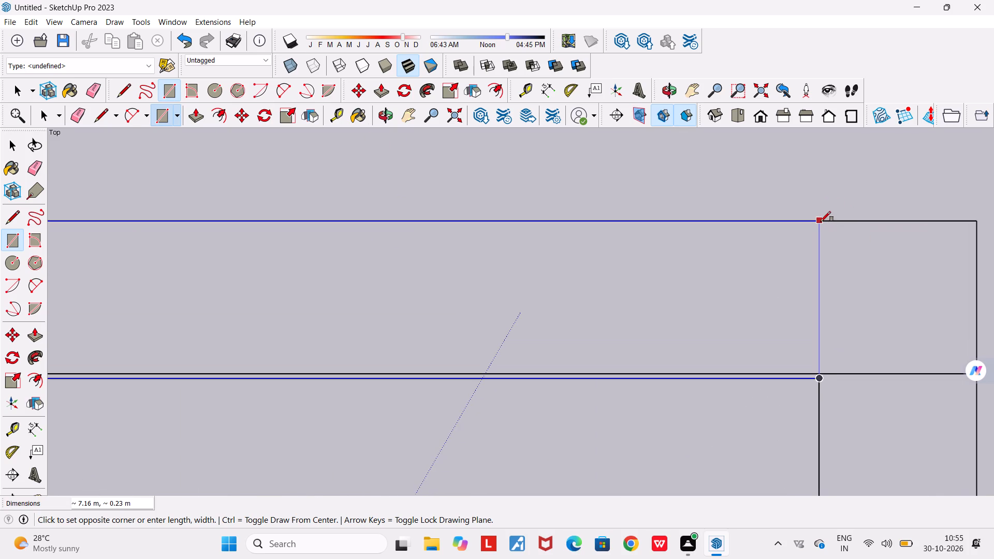
pyautogui.click(821, 222)
pyautogui.scroll(-20, 822, 232)
pyautogui.scroll(-11, 822, 232)
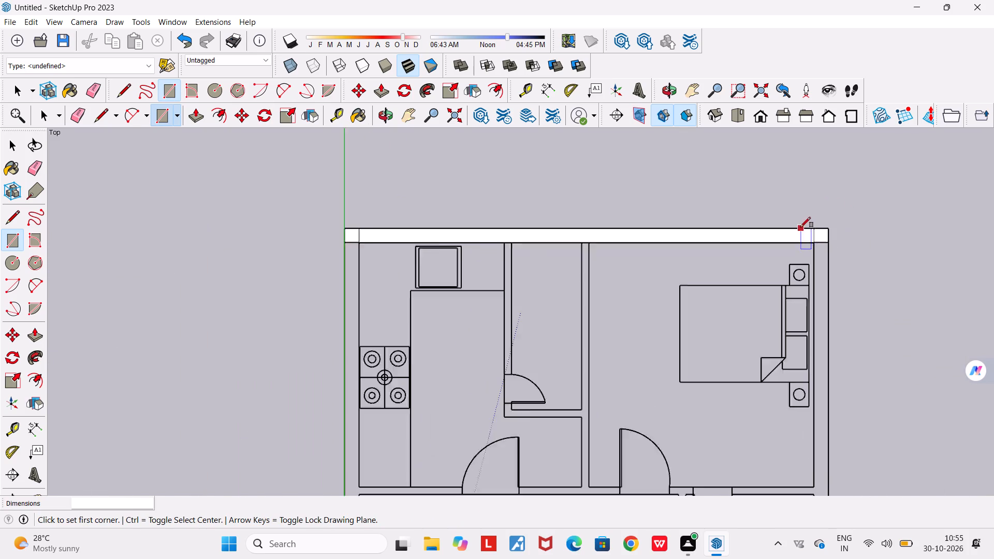
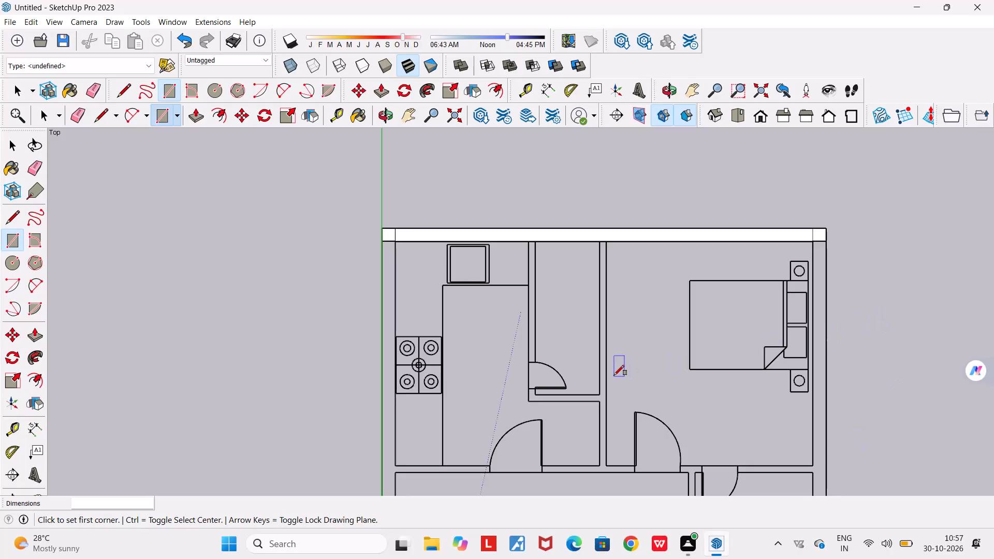
# Draw a rectangle about 11.97 m by 0.23 m over the outer wall along the green axis, from the kitchen's inner corner to the origin.
pyautogui.scroll(-8, 614, 373)
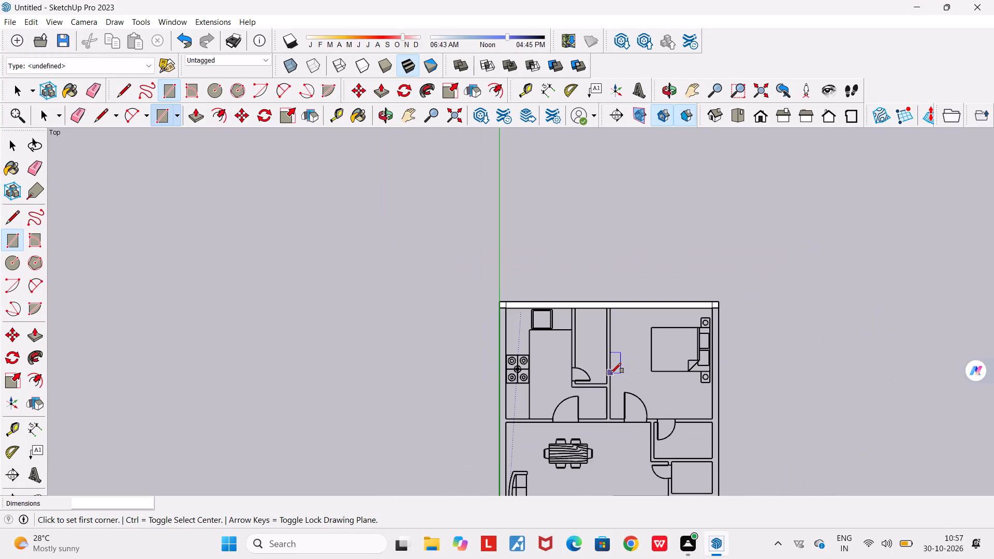
pyautogui.scroll(20, 488, 311)
pyautogui.scroll(8, 488, 311)
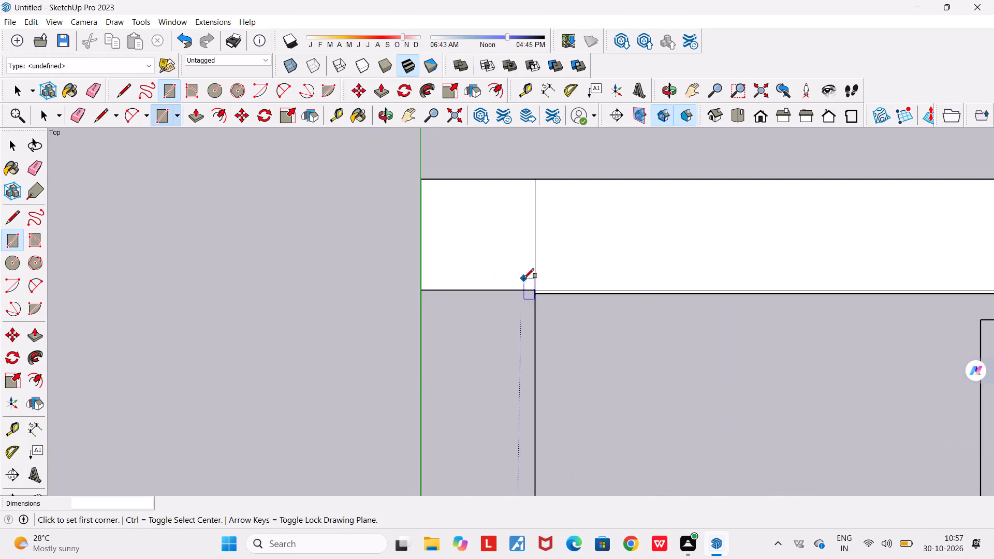
pyautogui.scroll(11, 524, 278)
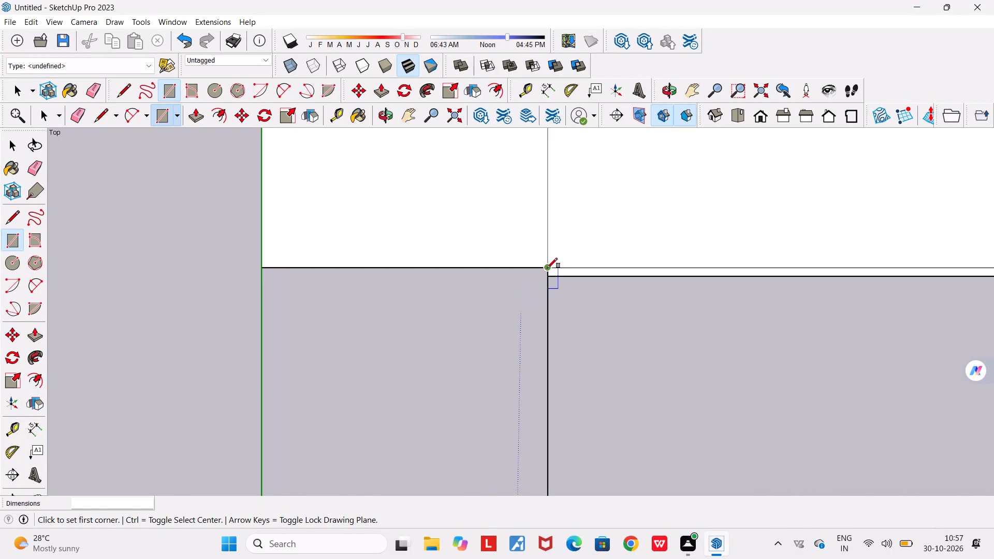
pyautogui.click(547, 268)
pyautogui.scroll(-20, 545, 272)
pyautogui.scroll(-17, 545, 272)
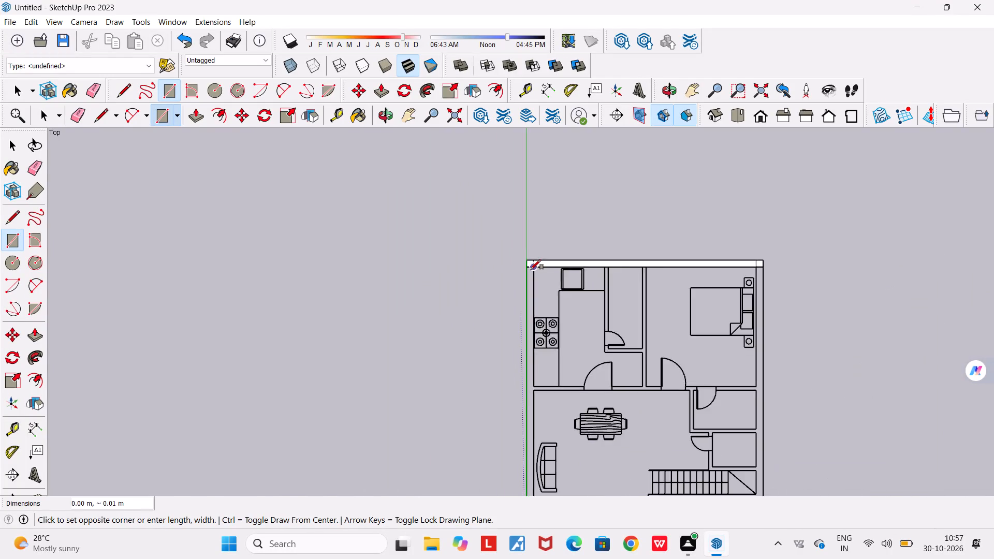
pyautogui.scroll(-18, 531, 270)
pyautogui.scroll(14, 525, 372)
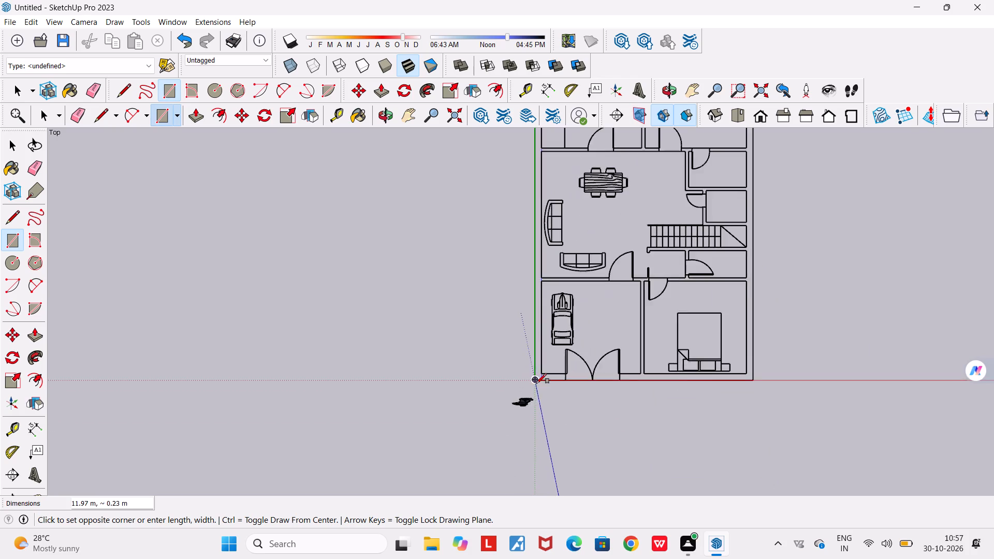
pyautogui.scroll(20, 536, 384)
pyautogui.scroll(11, 536, 384)
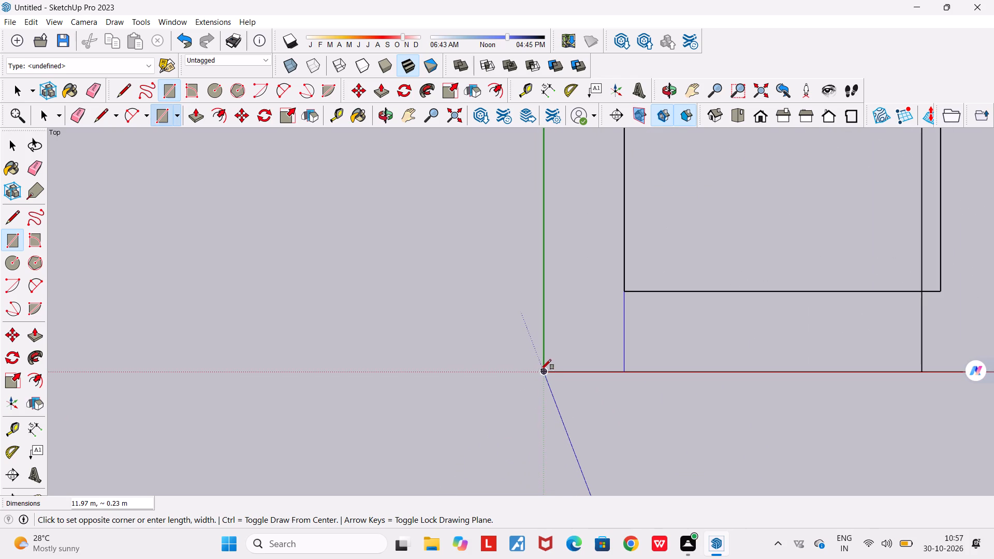
pyautogui.click(546, 370)
# Draw a rectangle about 11.97 m by 0.23 m over the outer wall beside the two bedrooms, ending at the upper bedroom's inner corner.
pyautogui.scroll(-20, 543, 369)
pyautogui.scroll(-6, 543, 369)
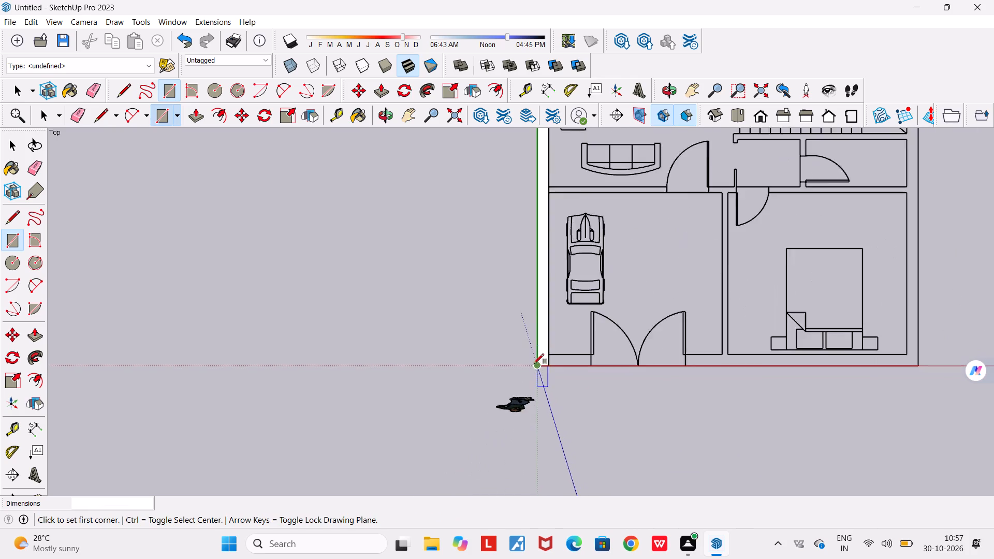
pyautogui.scroll(-12, 534, 364)
pyautogui.scroll(11, 650, 374)
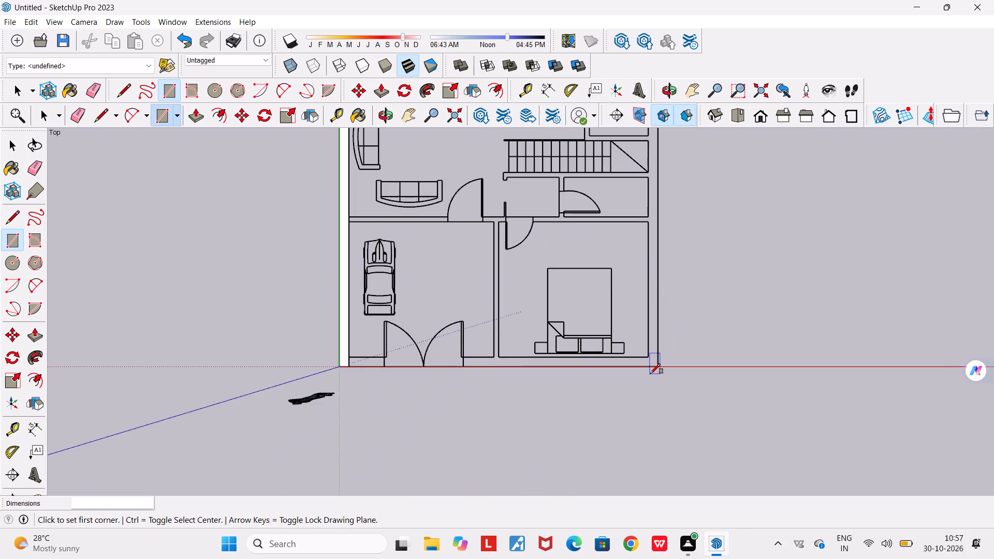
pyautogui.scroll(14, 653, 374)
pyautogui.click(663, 354)
pyautogui.scroll(-20, 660, 352)
pyautogui.scroll(-5, 660, 352)
pyautogui.scroll(20, 657, 192)
pyautogui.scroll(19, 664, 179)
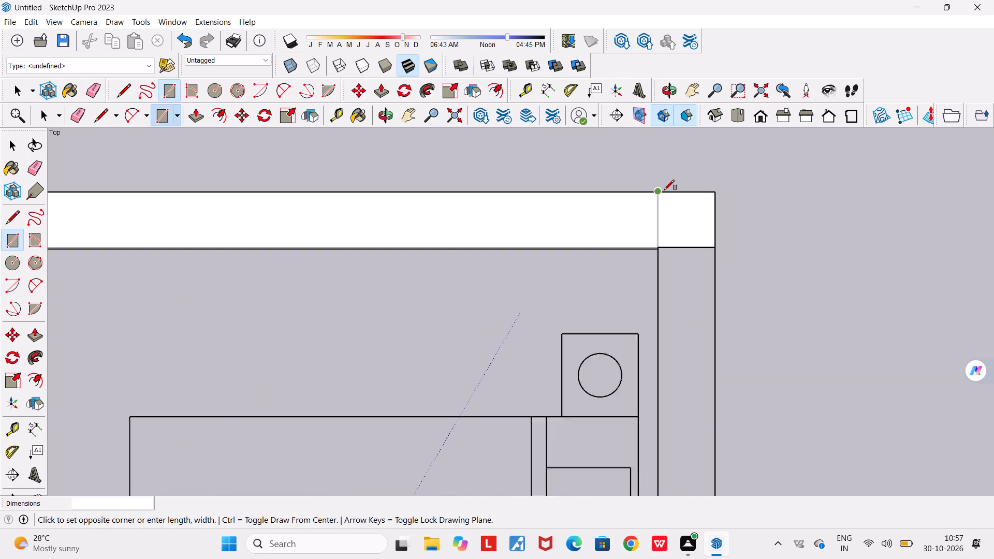
pyautogui.scroll(12, 660, 220)
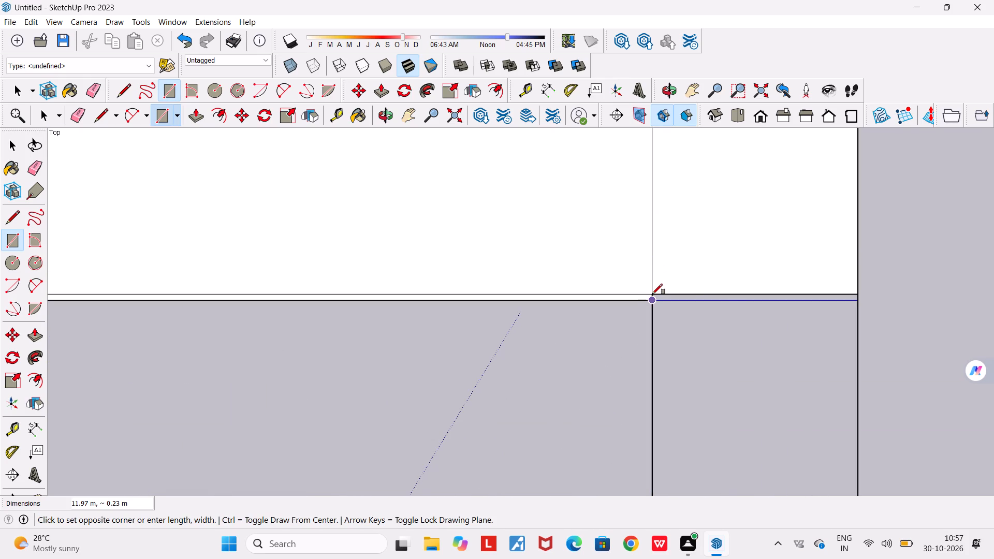
pyautogui.click(650, 291)
# Draw a rectangle about 0.23 m deep over the short front wall from the garage's inner corner to the near jamb of the double door.
pyautogui.scroll(-20, 650, 291)
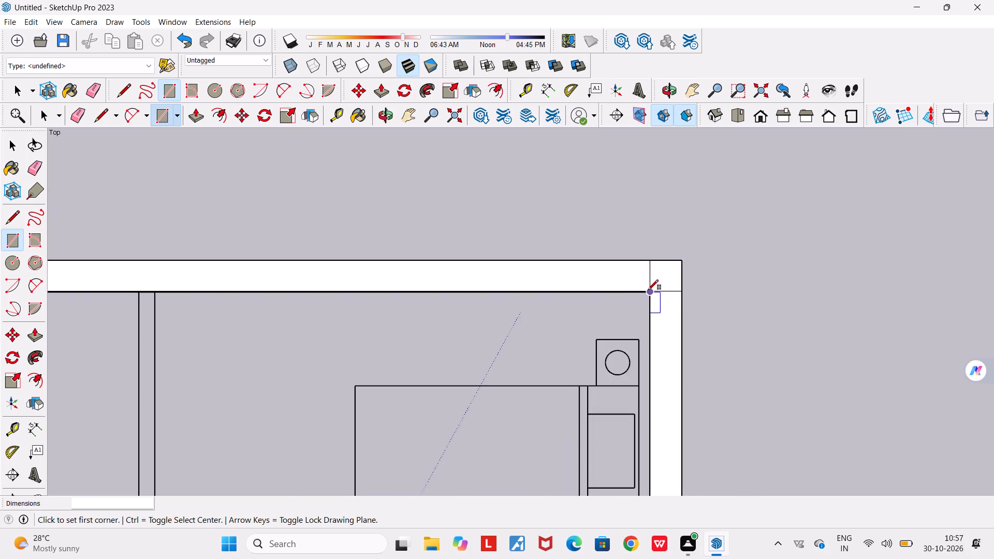
pyautogui.scroll(-20, 648, 290)
pyautogui.scroll(-11, 648, 290)
pyautogui.scroll(2, 579, 421)
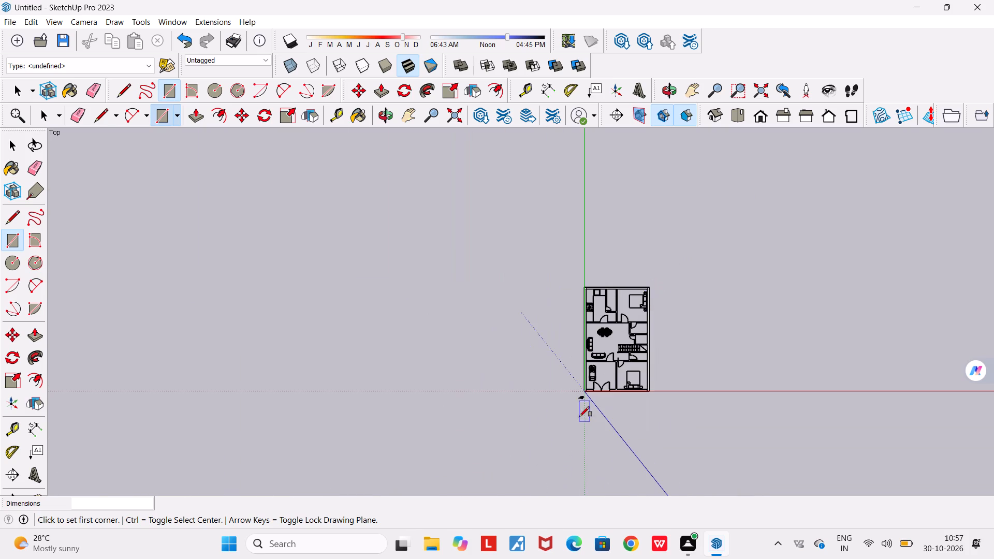
pyautogui.scroll(9, 579, 417)
pyautogui.scroll(19, 596, 377)
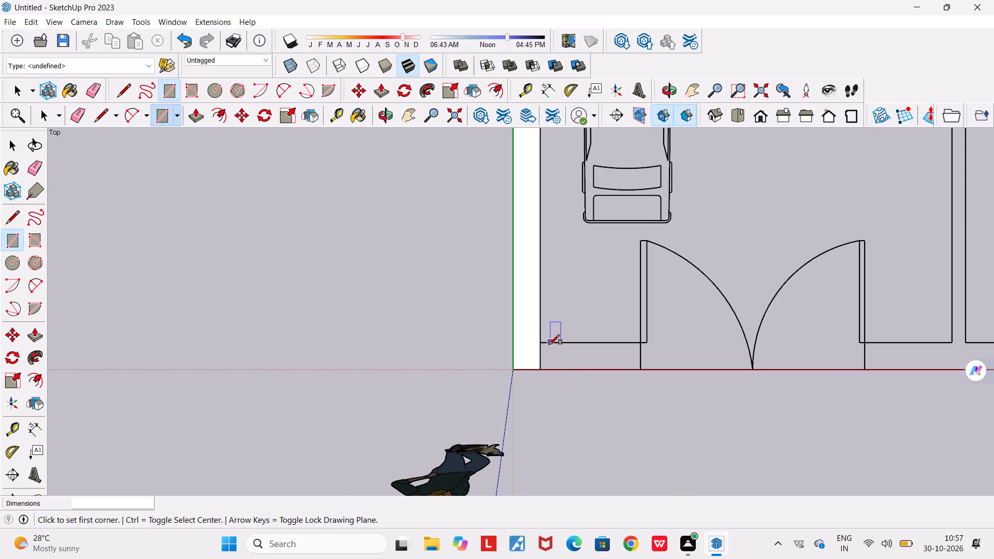
pyautogui.click(540, 344)
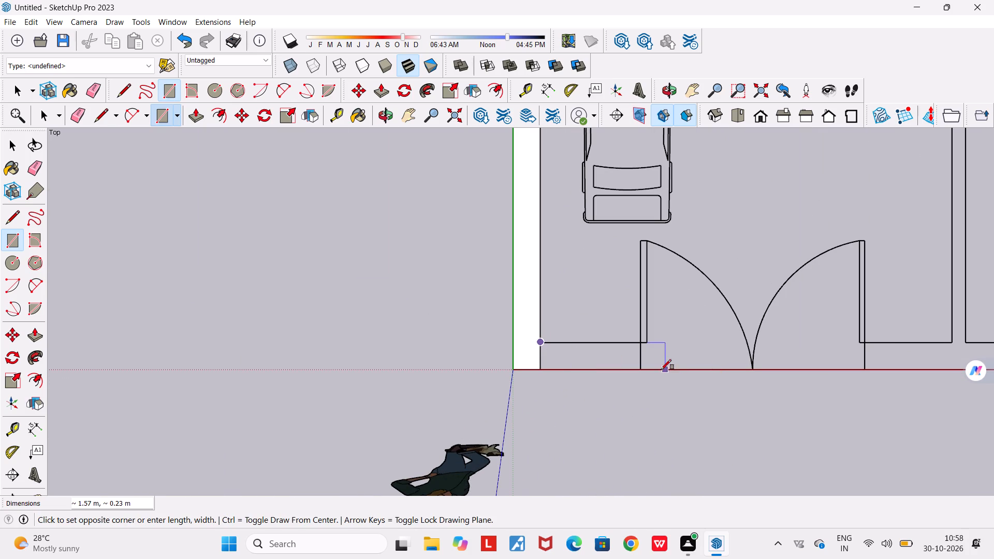
pyautogui.click(642, 367)
# Draw a rectangle about 4.43 m by 0.23 m over the front wall, from the bedroom-side outer wall to the garage double door.
pyautogui.scroll(-6, 641, 366)
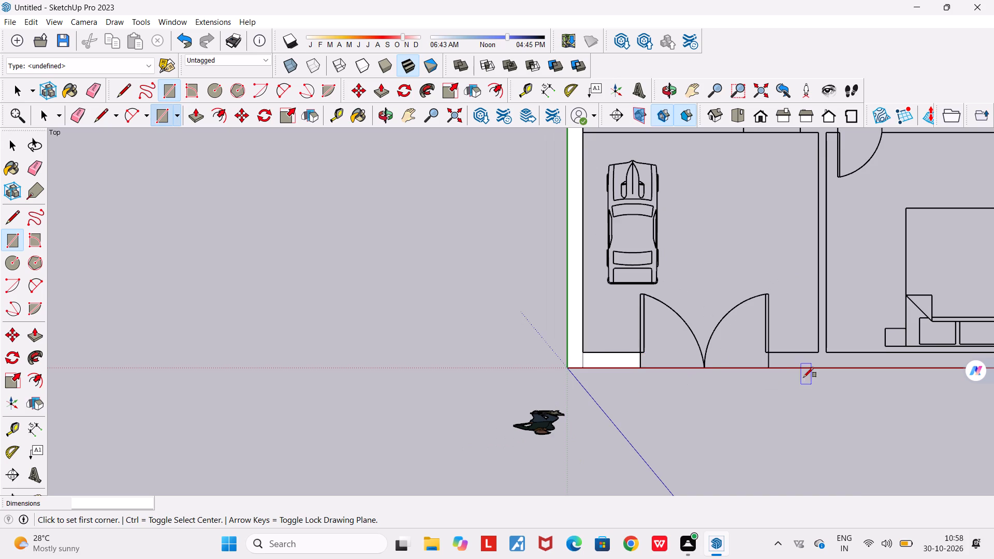
pyautogui.scroll(-9, 799, 373)
pyautogui.scroll(5, 934, 376)
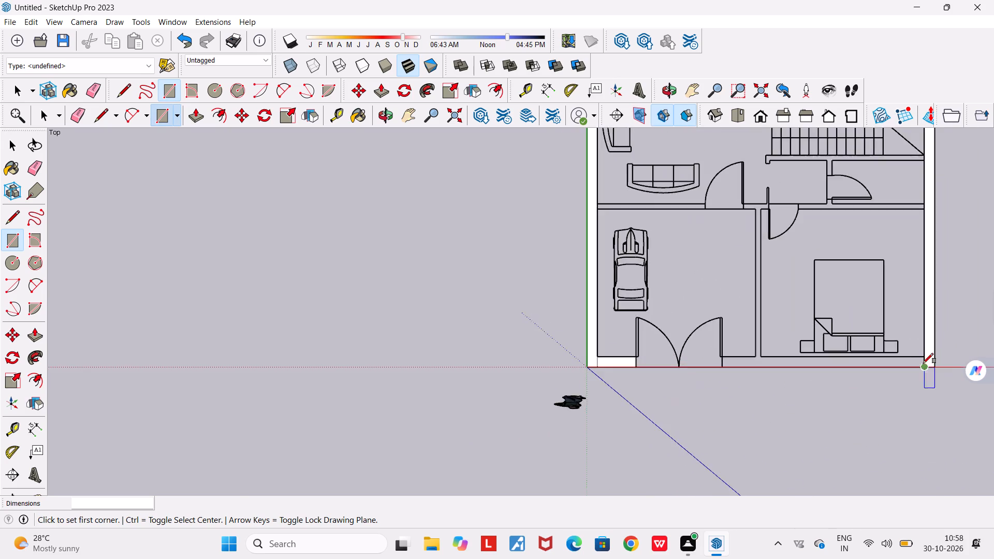
pyautogui.scroll(12, 923, 363)
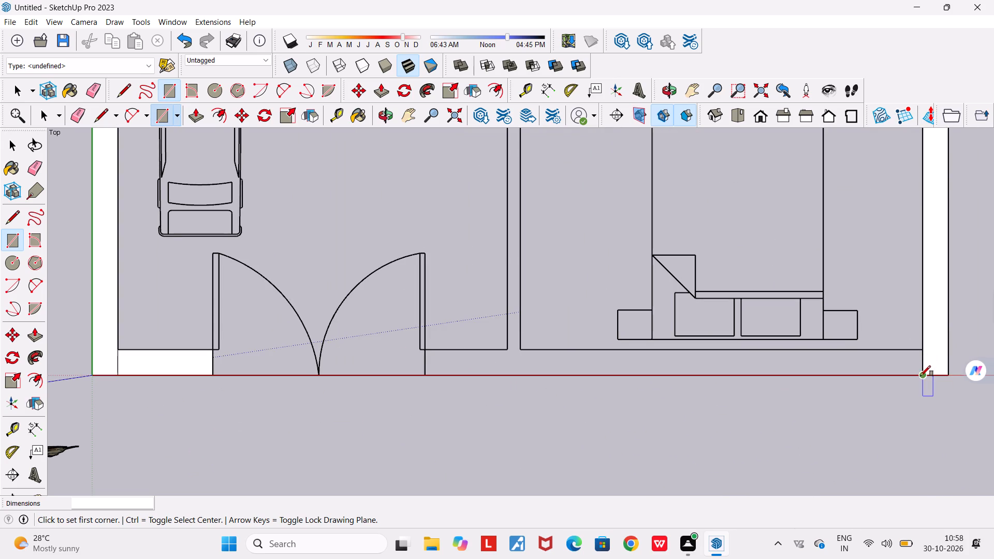
pyautogui.click(922, 376)
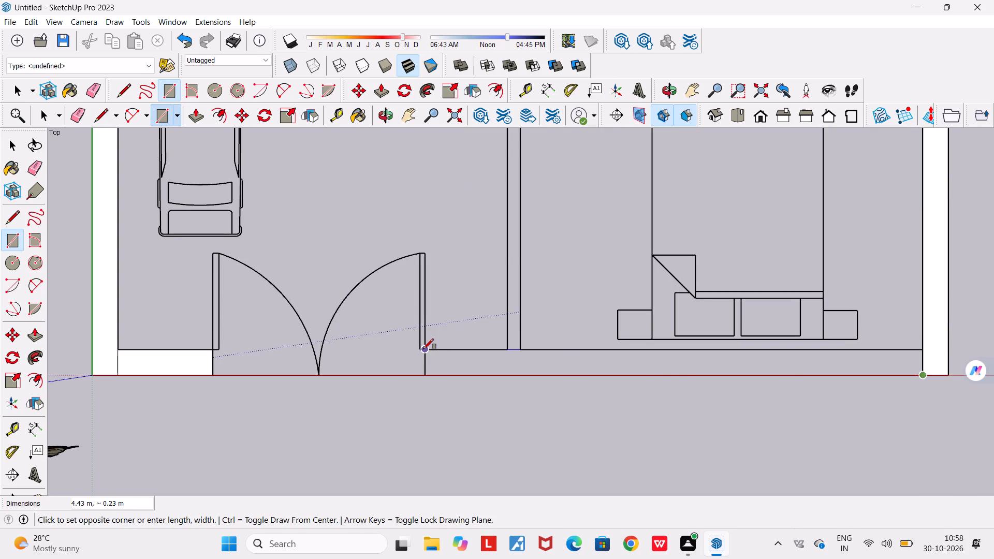
pyautogui.click(423, 349)
# Draw a rectangle about 3.23 m long over the partition between the garage and the lower bedroom, starting at the front wall.
pyautogui.scroll(-9, 425, 350)
pyautogui.scroll(6, 448, 303)
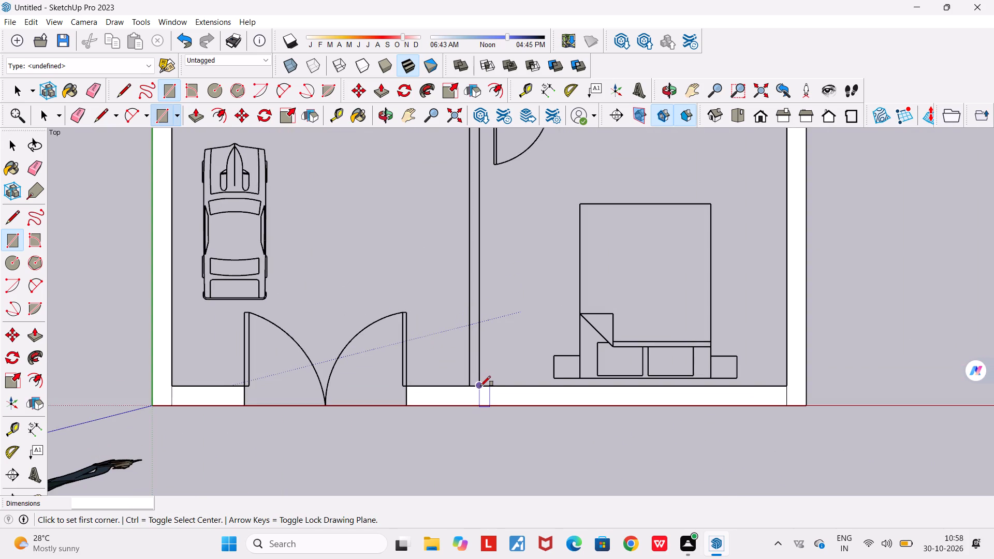
pyautogui.click(479, 384)
pyautogui.scroll(-7, 470, 354)
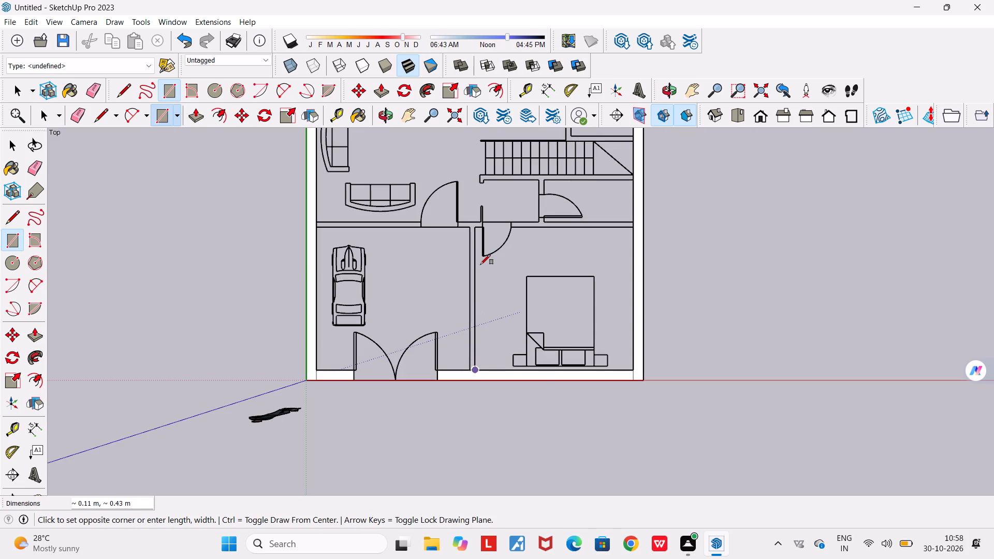
pyautogui.scroll(16, 474, 230)
pyautogui.scroll(5, 465, 226)
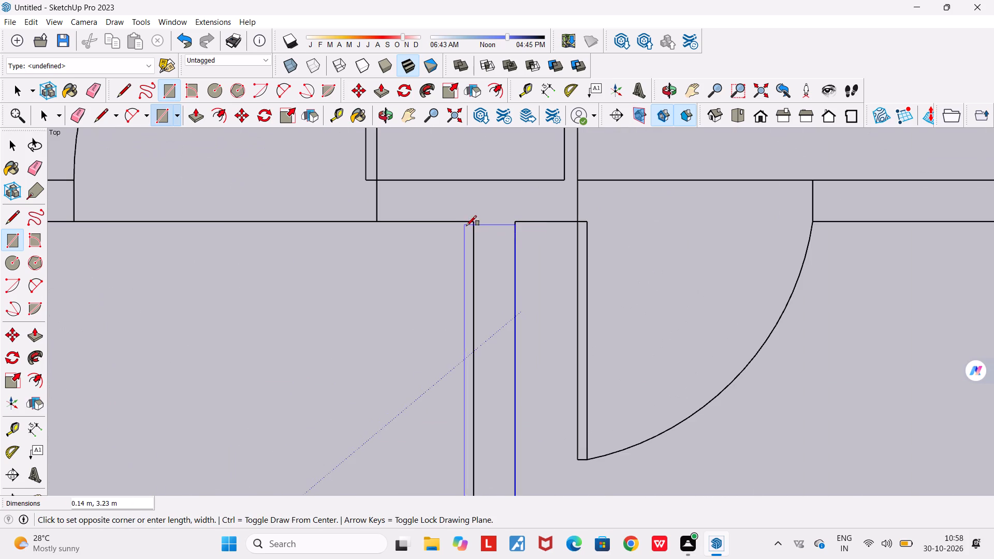
pyautogui.click(472, 223)
# Draw a rectangle about 2.36 m by 0.11 m over the wall between garage and living room, from the outer wall to the door opening.
pyautogui.scroll(-19, 473, 223)
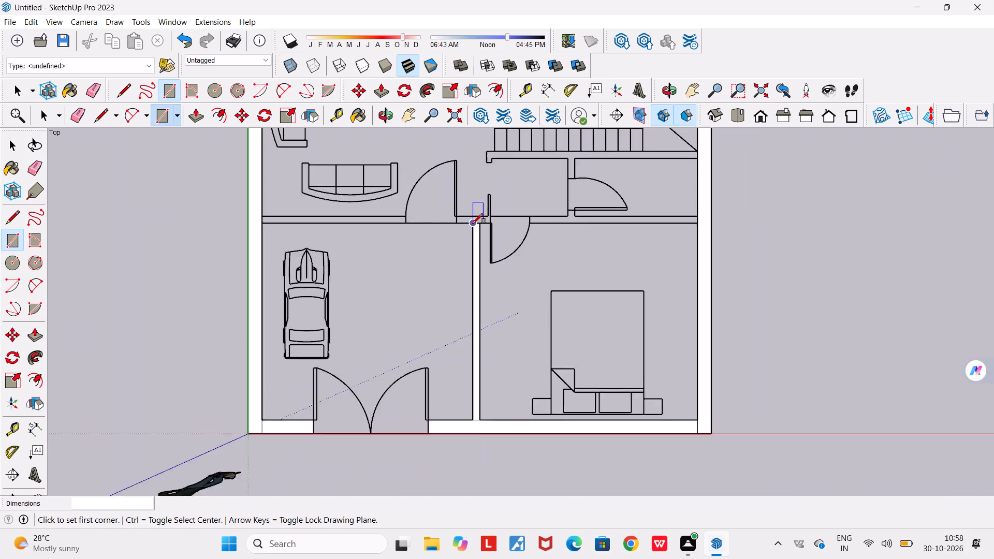
pyautogui.scroll(-8, 473, 224)
pyautogui.scroll(13, 382, 210)
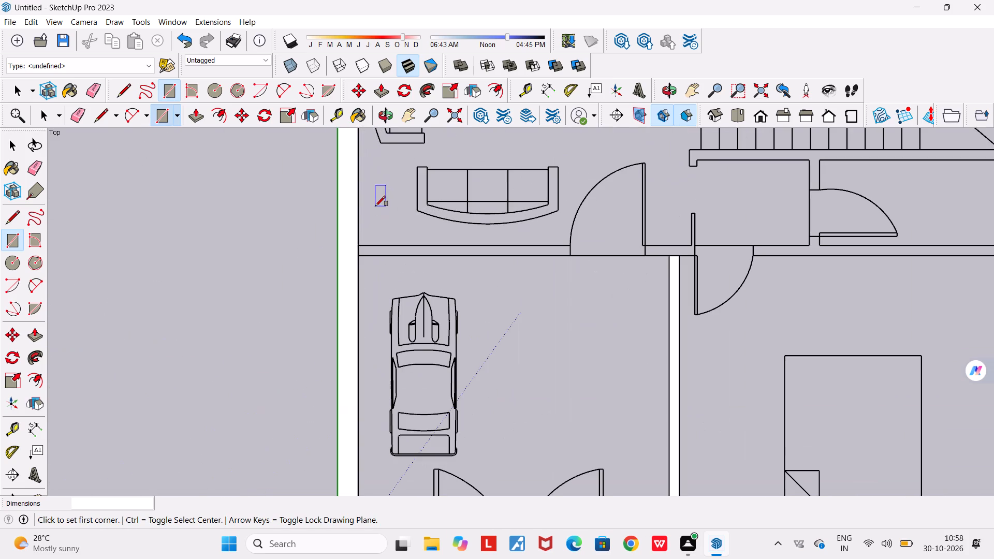
pyautogui.click(359, 245)
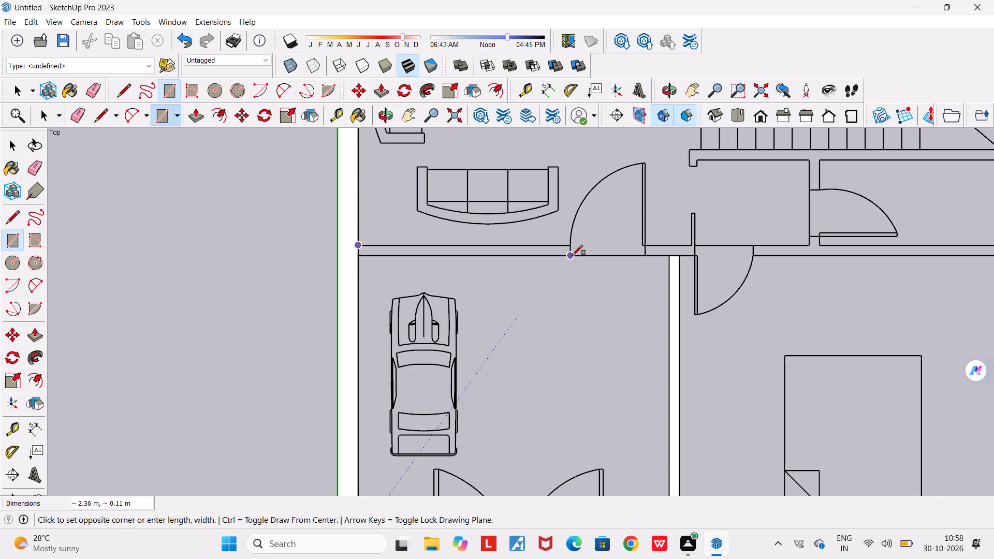
pyautogui.click(573, 255)
# Draw a rectangle about 3.96 m by 0.11 m over the wall above the lower bedroom, from the living room door to the outer wall.
pyautogui.scroll(-5, 573, 255)
pyautogui.scroll(5, 631, 234)
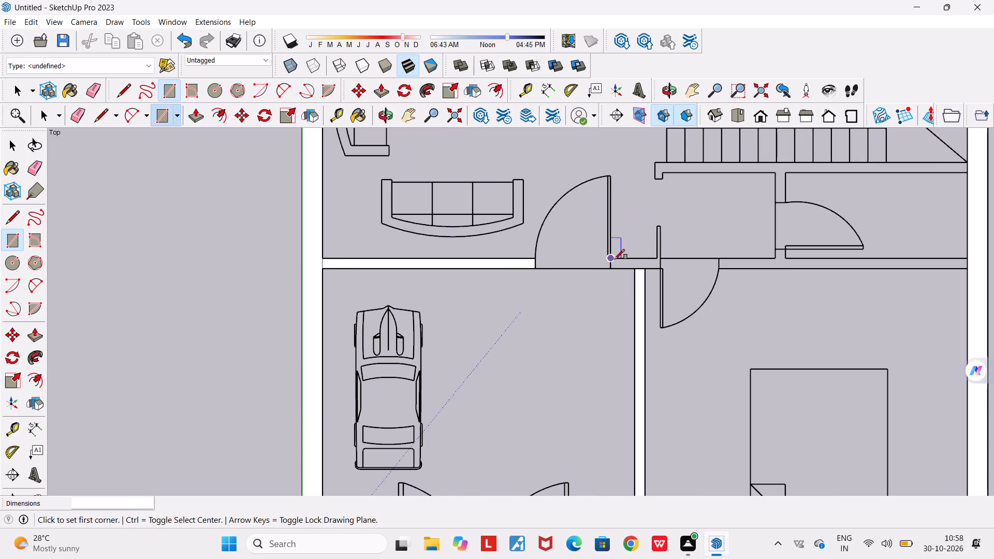
pyautogui.click(612, 258)
pyautogui.scroll(-6, 612, 258)
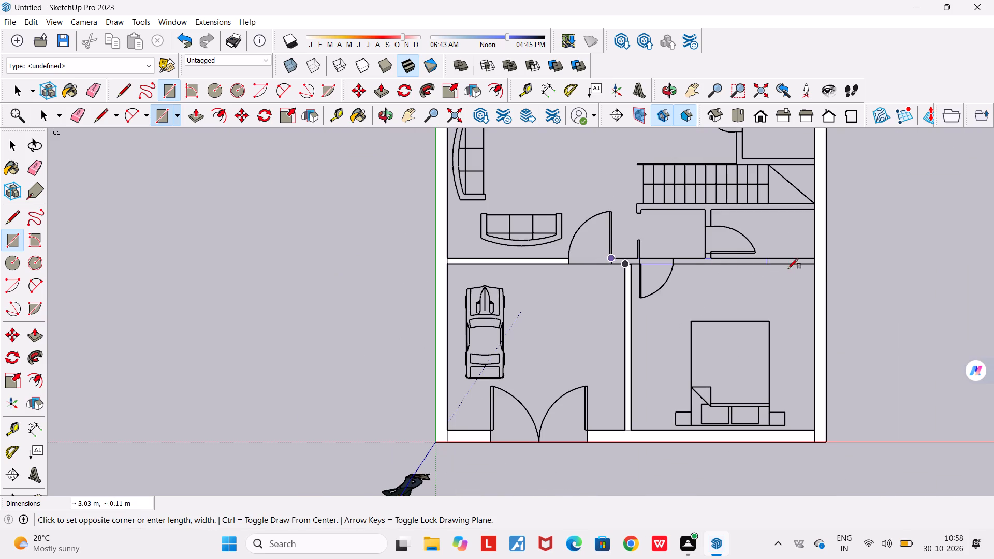
pyautogui.scroll(9, 811, 265)
pyautogui.click(814, 263)
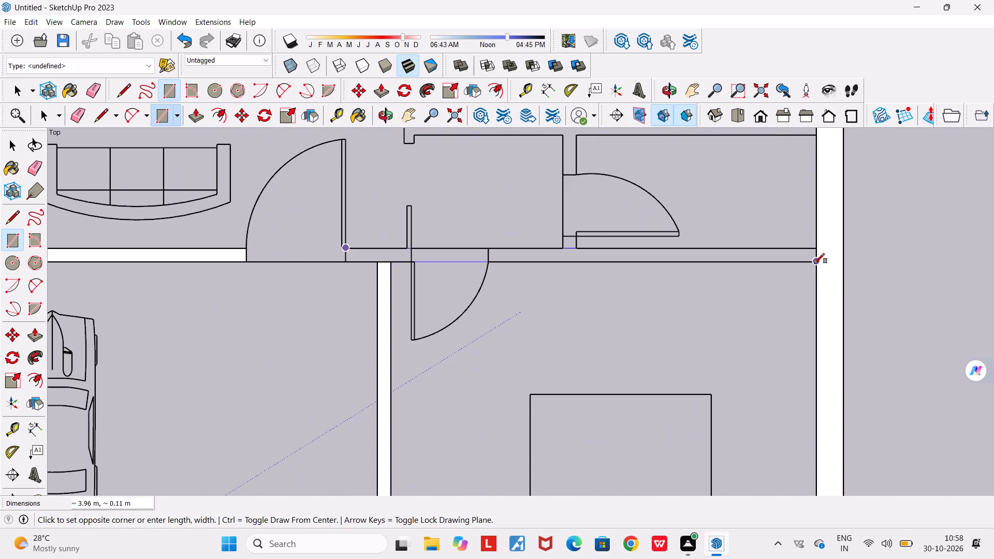
# Draw a rectangle over the partition between the kitchen and the narrow room, from the rear outer wall to the narrow room's door opening.
pyautogui.scroll(-20, 814, 263)
pyautogui.scroll(-3, 814, 263)
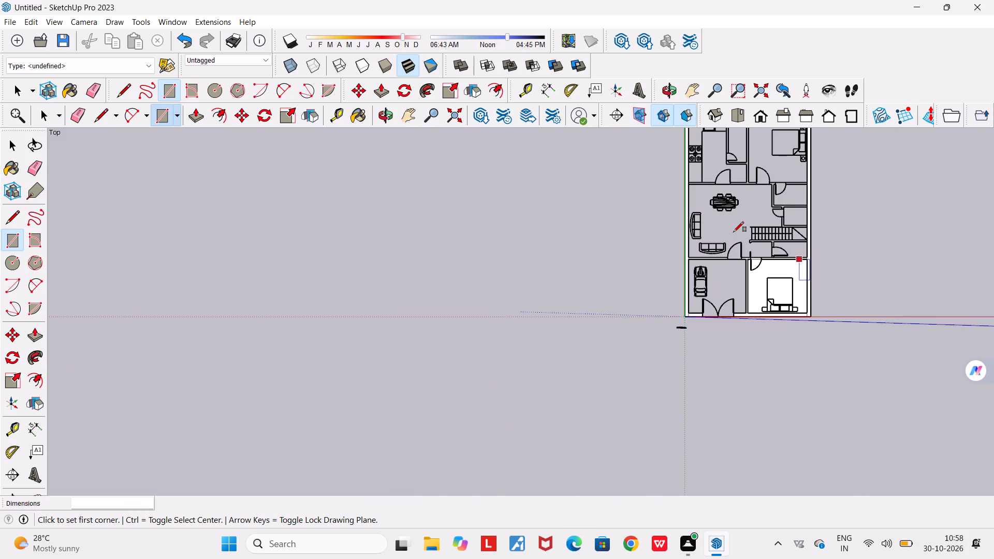
pyautogui.middleClick(734, 212)
pyautogui.scroll(-4, 735, 212)
pyautogui.click(694, 84)
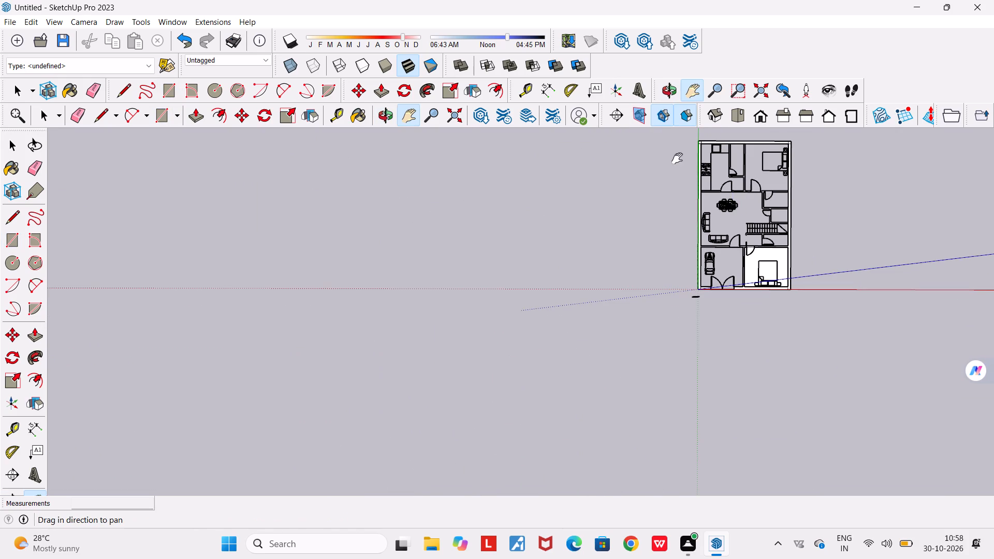
pyautogui.moveTo(677, 159); pyautogui.dragTo(314, 346)
pyautogui.moveTo(365, 417); pyautogui.dragTo(488, 333, button='middle')
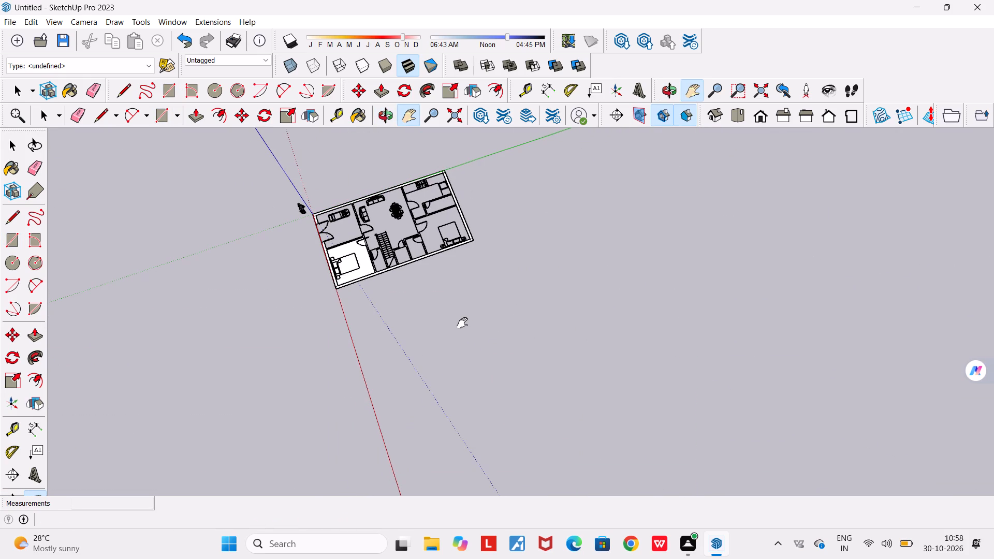
pyautogui.click(738, 115)
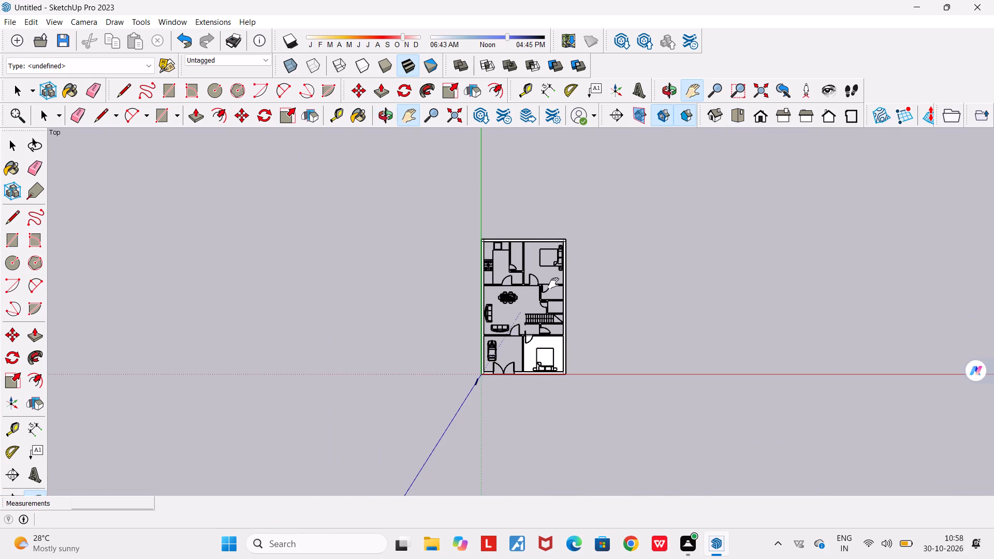
pyautogui.scroll(3, 547, 289)
pyautogui.moveTo(521, 312); pyautogui.dragTo(613, 332)
pyautogui.scroll(8, 591, 294)
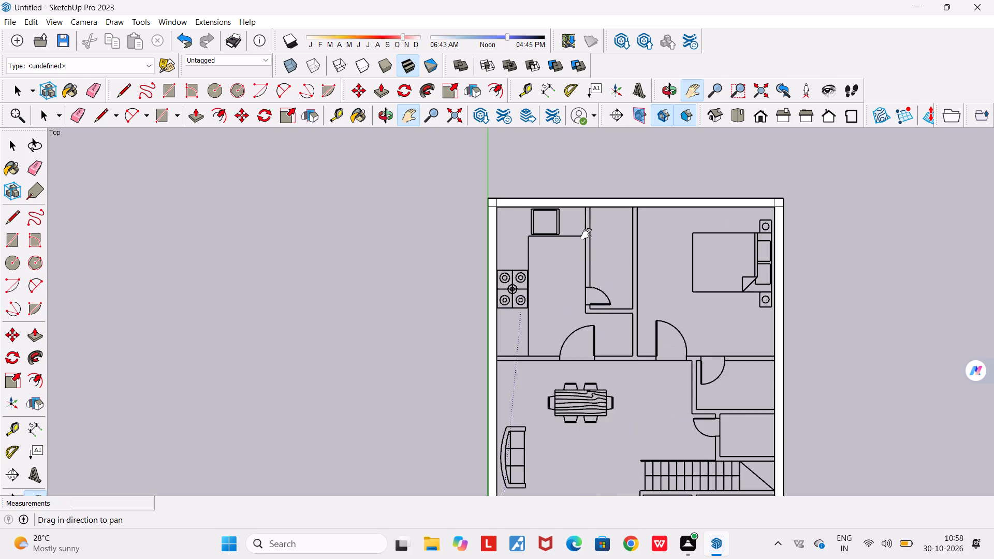
pyautogui.scroll(4, 586, 234)
pyautogui.press('space')
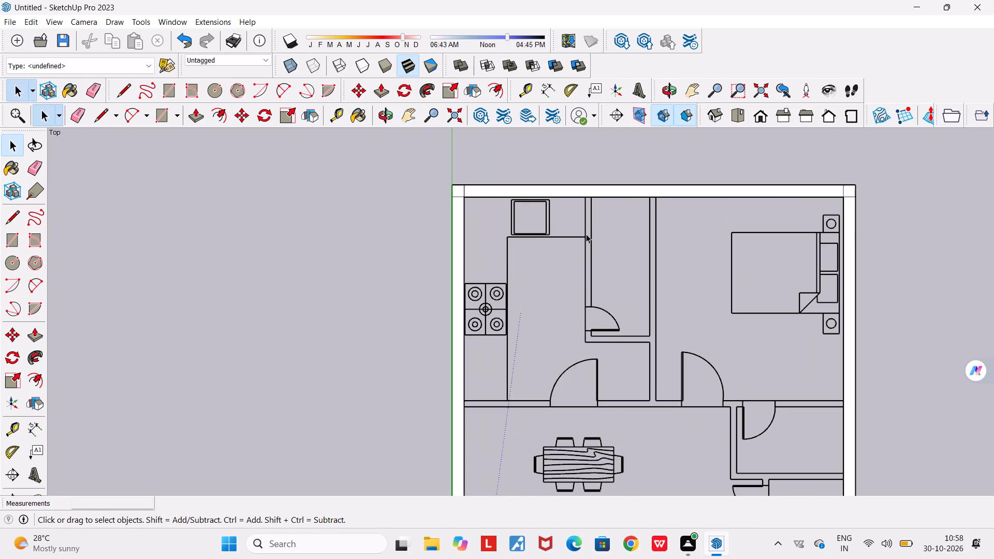
pyautogui.write('r')
pyautogui.press('space')
pyautogui.press('r')
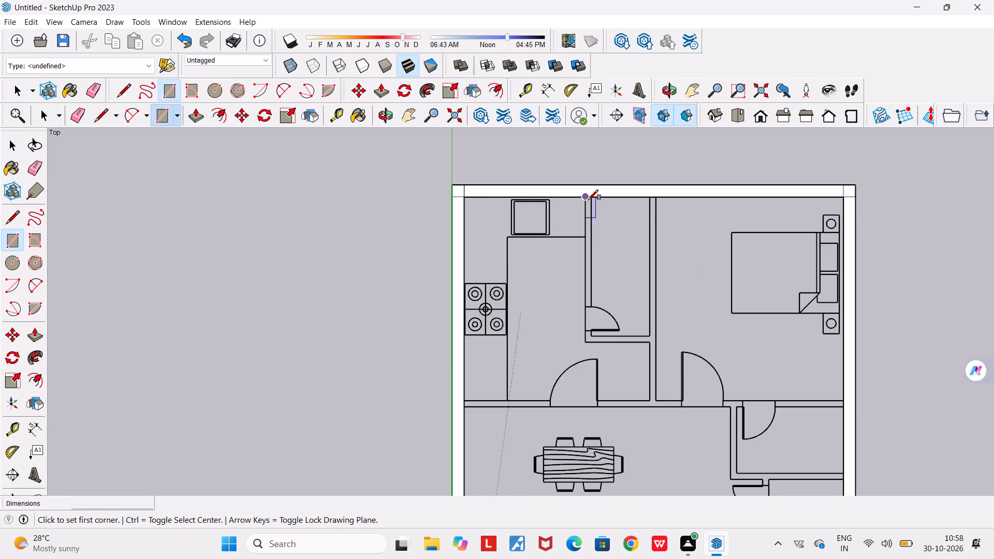
pyautogui.scroll(11, 589, 200)
pyautogui.click(582, 196)
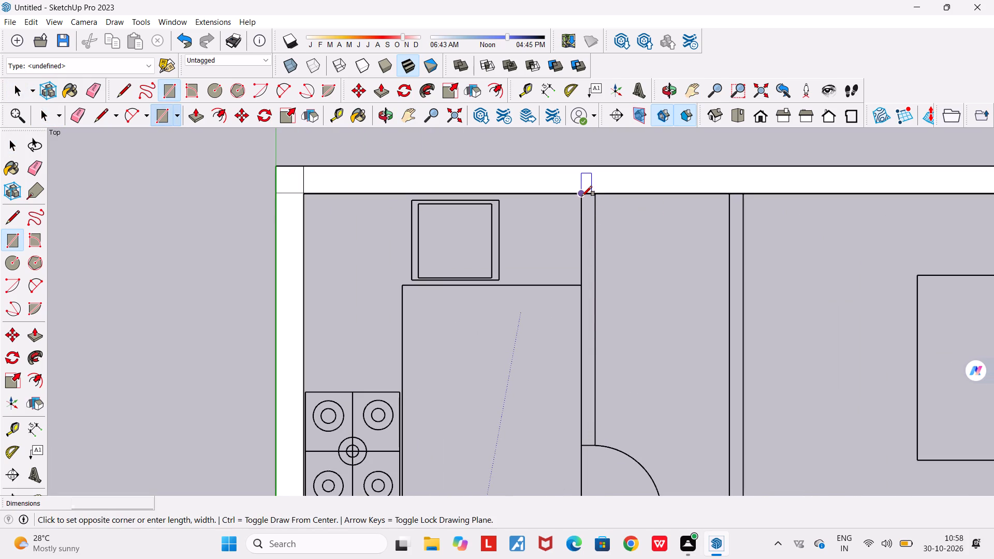
pyautogui.click(596, 446)
pyautogui.scroll(-5, 579, 417)
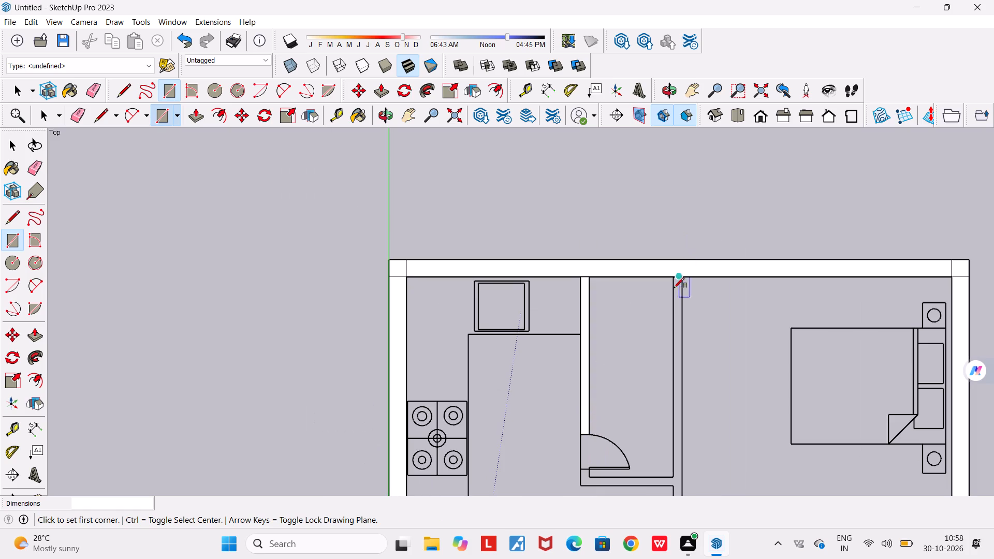
# Draw a rectangle about 2.63 m by 0.11 m over the partition between the narrow room and the rear bedroom, starting at the rear wall.
pyautogui.click(674, 276)
pyautogui.scroll(-6, 685, 337)
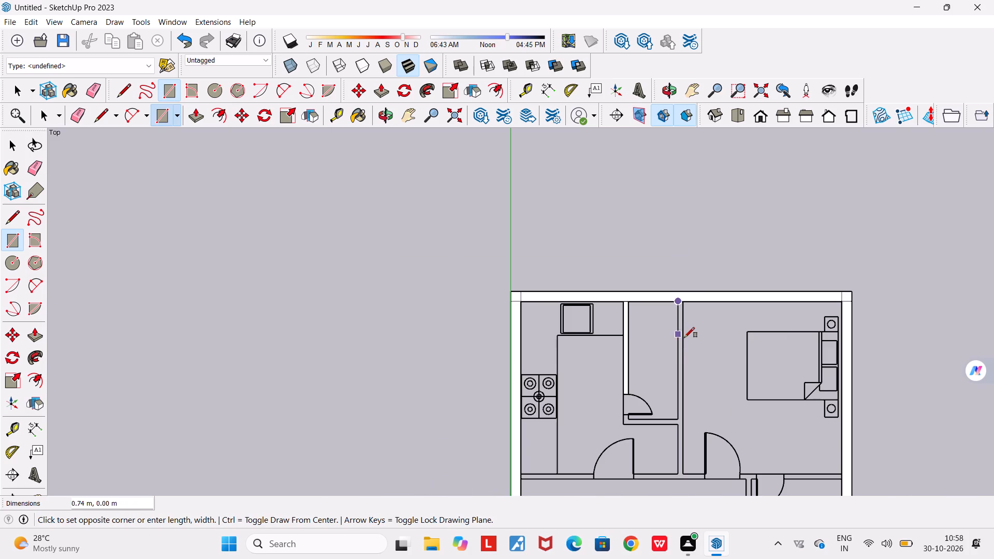
pyautogui.scroll(16, 677, 433)
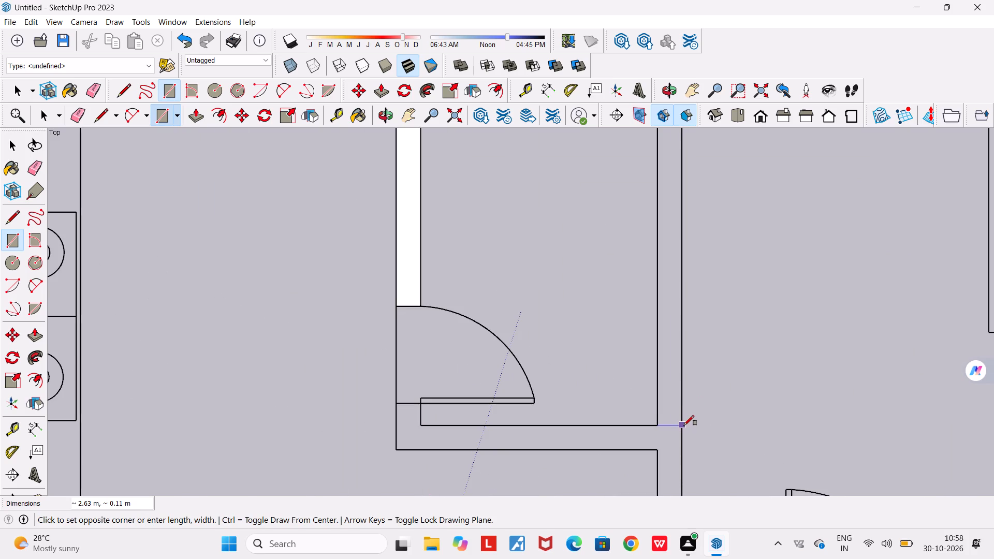
pyautogui.click(684, 425)
# Trace the narrow room's L-shaped lower wall with rectangles about 0.11 m by 0.22 m at the door corner and 1.22 m by 0.12 m.
pyautogui.scroll(-6, 679, 415)
pyautogui.scroll(8, 514, 419)
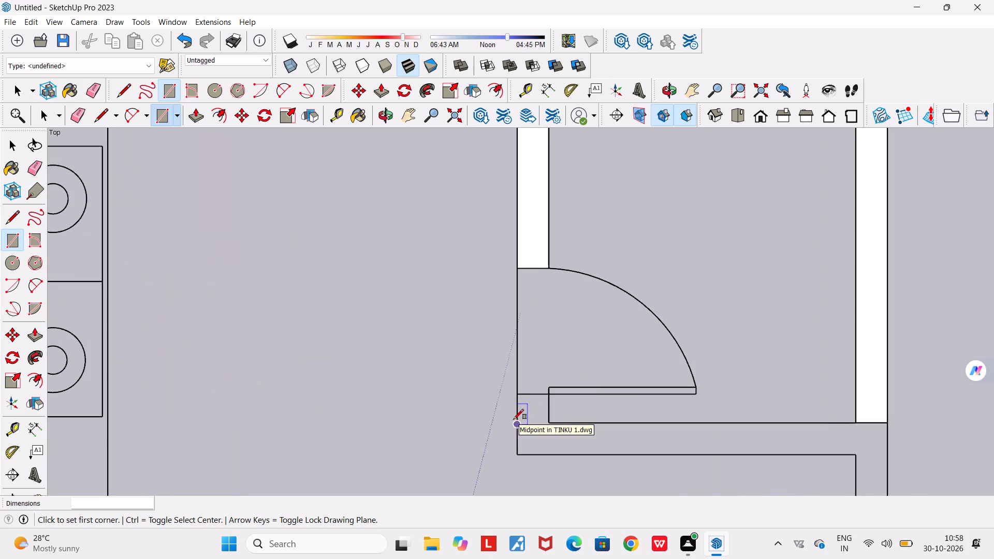
pyautogui.click(518, 394)
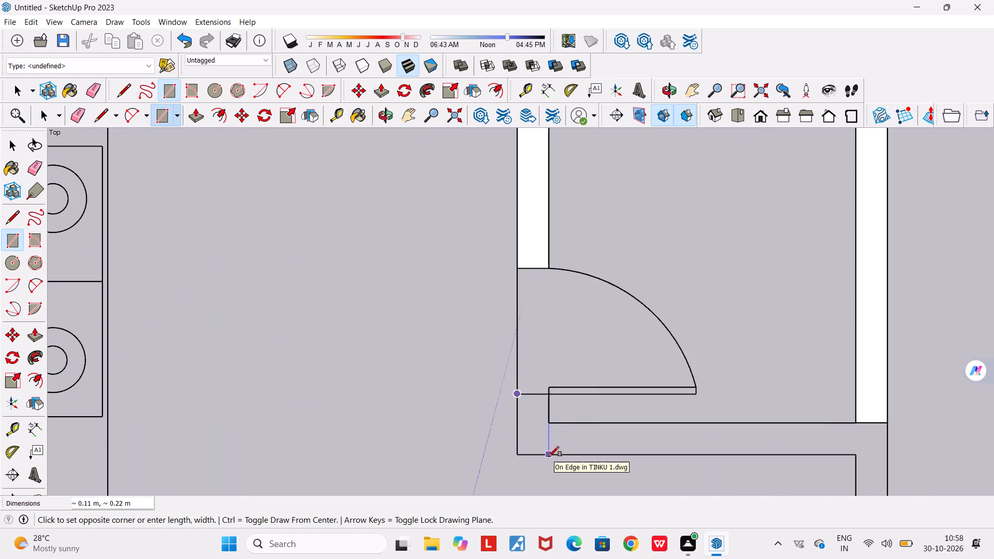
pyautogui.click(549, 457)
pyautogui.click(551, 421)
pyautogui.scroll(-7, 545, 421)
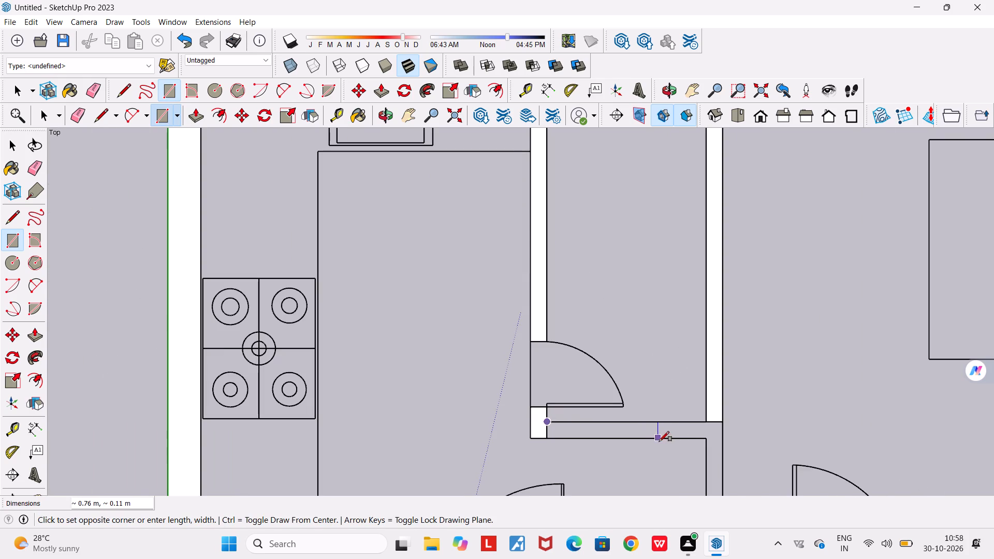
pyautogui.click(722, 438)
# Draw a rectangle about 1.10 m by 0.11 m continuing the rear bedroom partition down to the dining area wall.
pyautogui.moveTo(712, 425); pyautogui.dragTo(700, 378, button='middle')
pyautogui.scroll(-6, 702, 379)
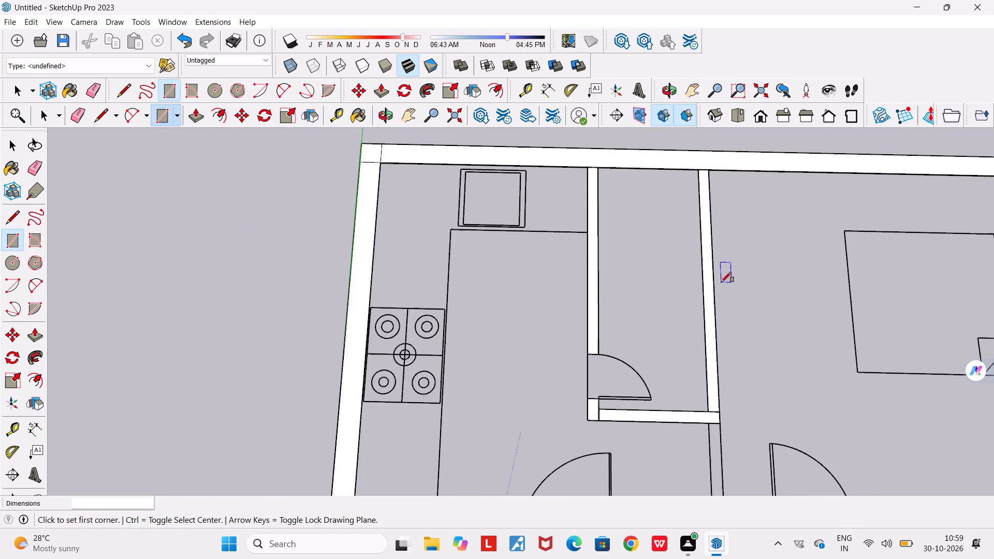
pyautogui.write('h')
pyautogui.press('space')
pyautogui.press('h')
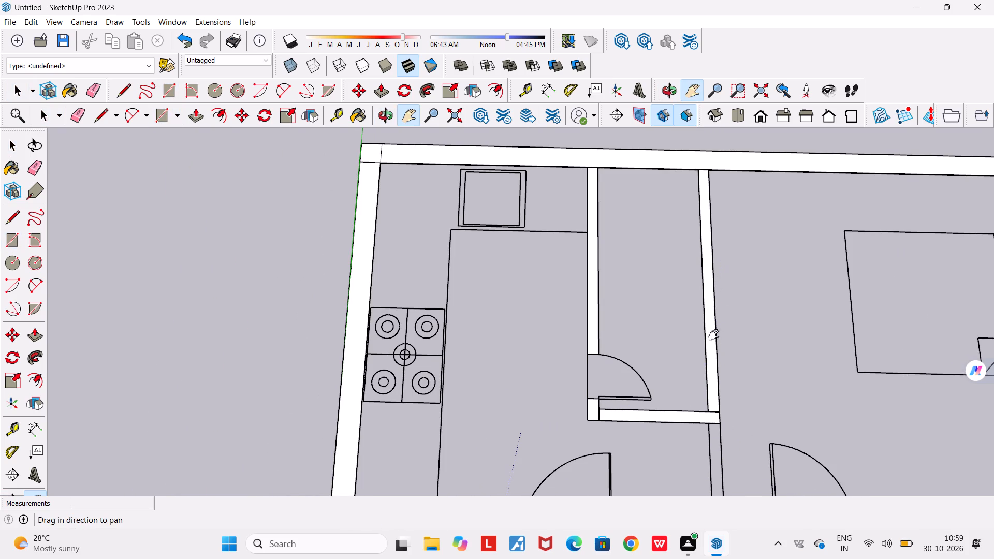
pyautogui.moveTo(712, 334); pyautogui.dragTo(648, 142)
pyautogui.moveTo(625, 349); pyautogui.dragTo(628, 402, button='middle')
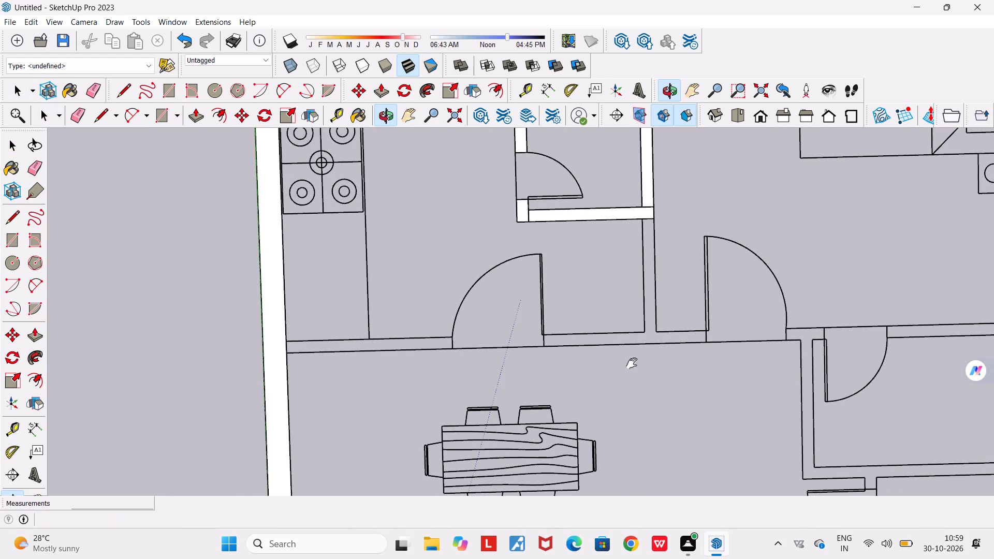
pyautogui.moveTo(639, 321); pyautogui.dragTo(622, 313, button='middle')
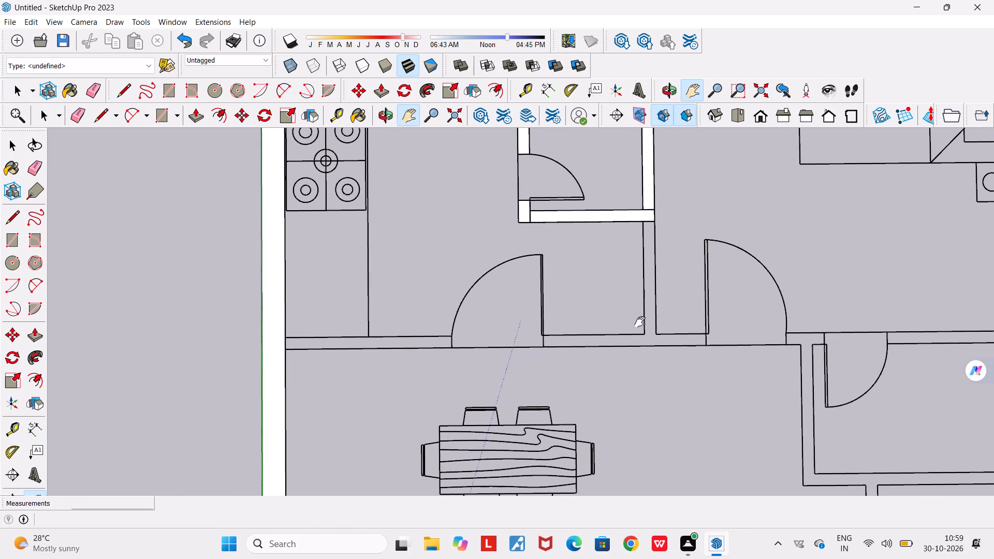
pyautogui.press('space')
pyautogui.press('r')
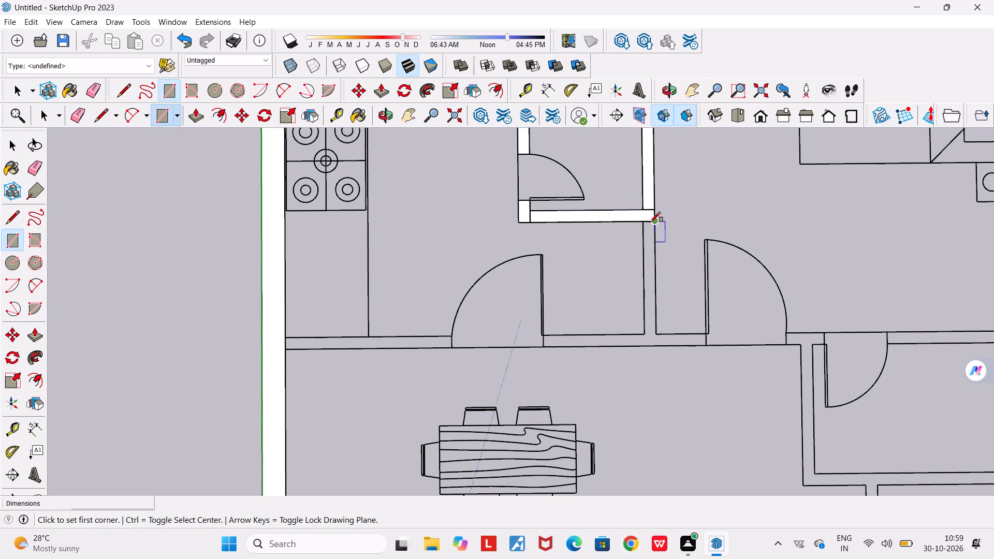
pyautogui.scroll(2, 651, 223)
pyautogui.click(642, 219)
pyautogui.click(661, 359)
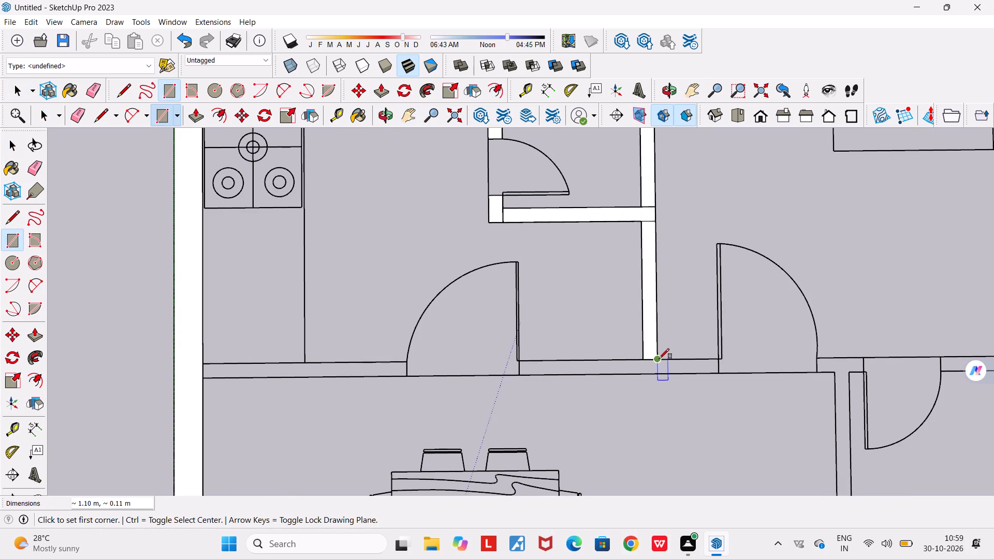
# Trace the kitchen-dining wall on both sides of the kitchen door with rectangles about 1.62 m by 0.11 m and 1.45 m by 0.11 m.
pyautogui.click(208, 364)
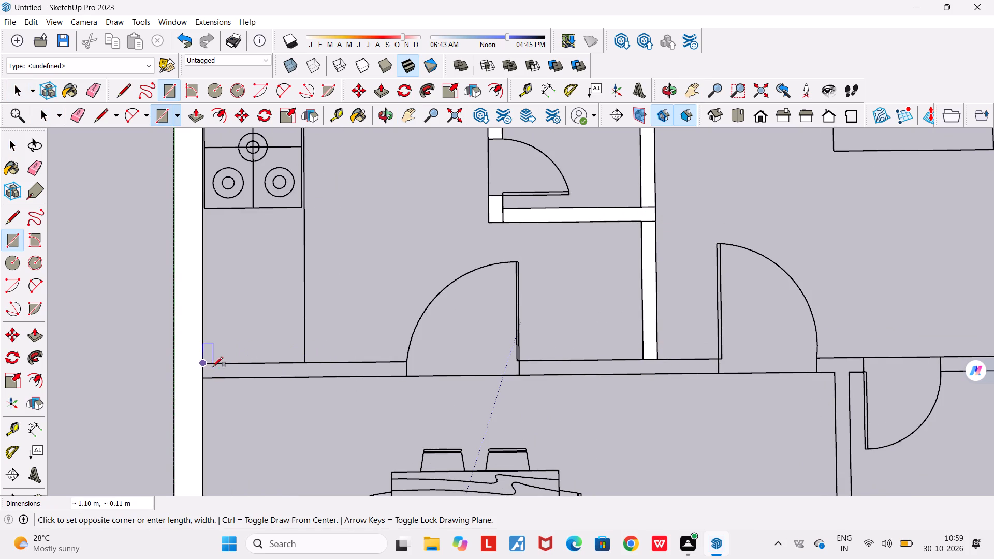
pyautogui.click(407, 373)
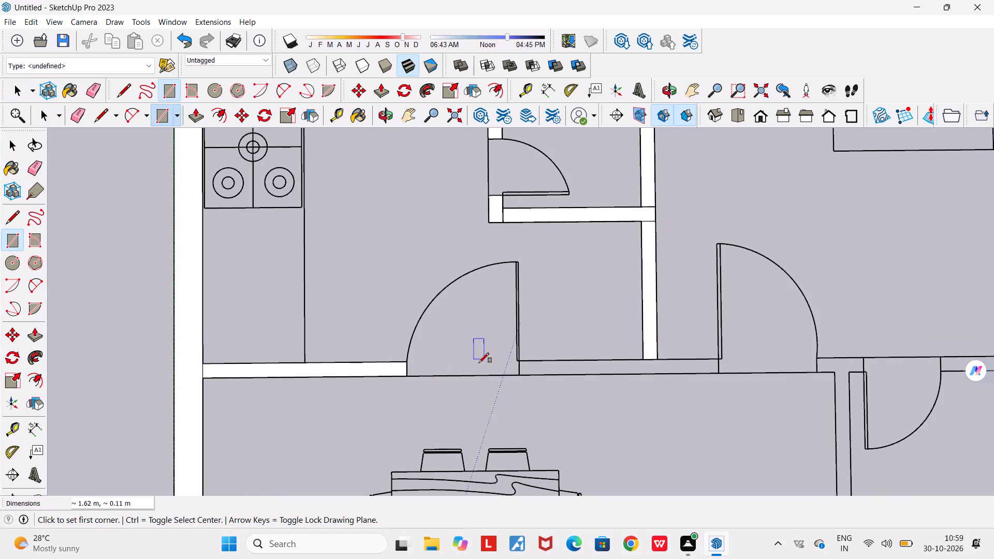
pyautogui.click(519, 360)
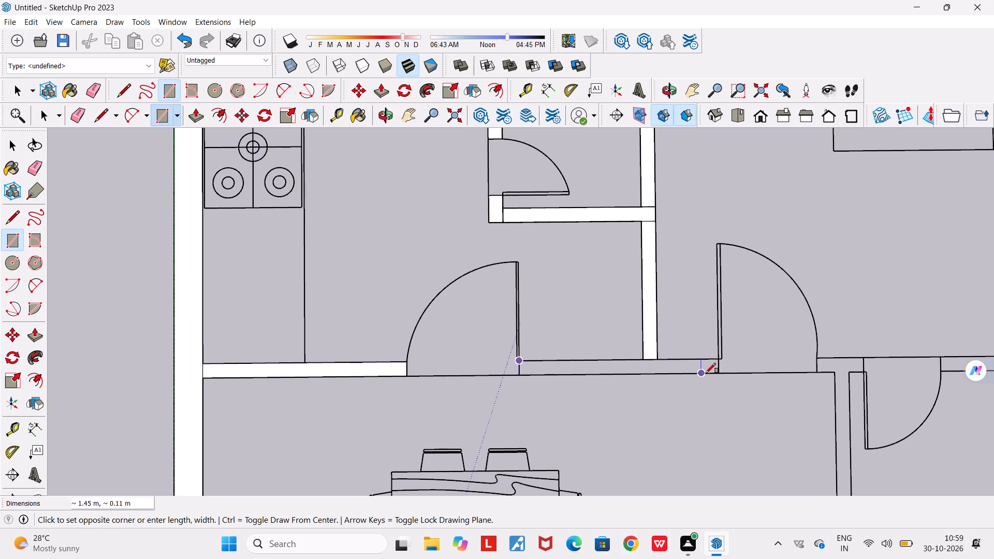
pyautogui.click(720, 374)
# Trace the wall below the rear bedroom around the small room's door opening with rectangles about 0.37 m and 1.29 m long, 0.11 m thick.
pyautogui.scroll(-6, 896, 369)
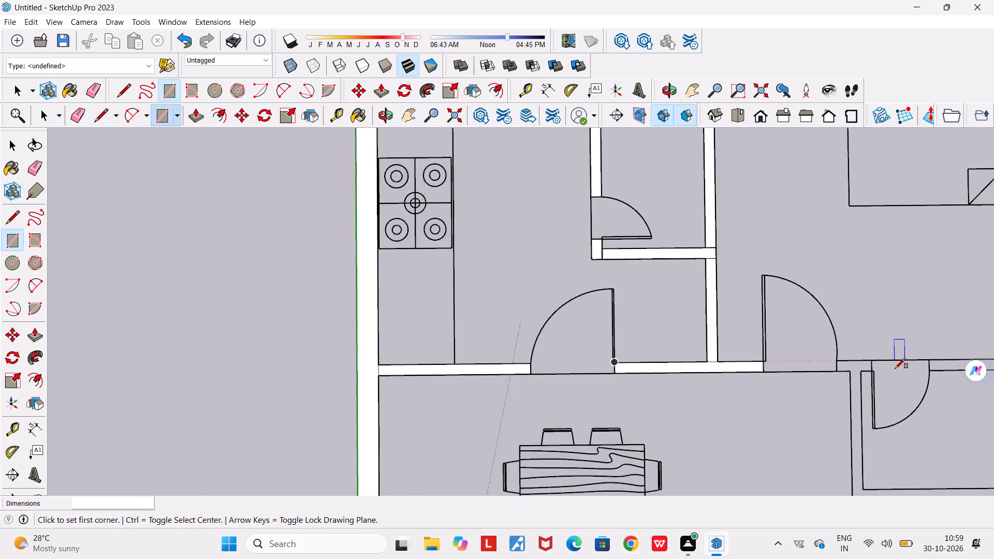
pyautogui.scroll(-9, 895, 369)
pyautogui.press('h')
pyautogui.moveTo(878, 360); pyautogui.dragTo(853, 346)
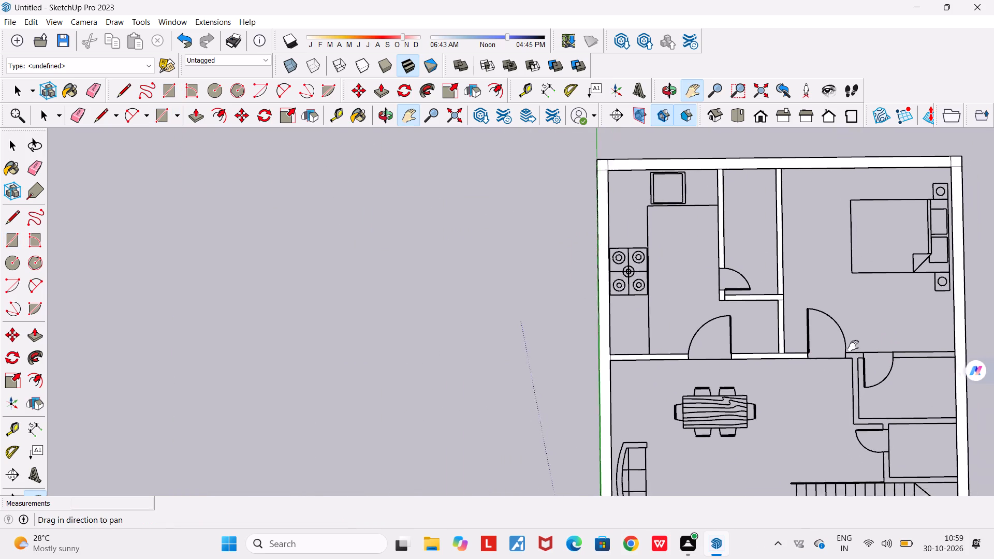
pyautogui.moveTo(853, 346); pyautogui.dragTo(595, 240)
pyautogui.scroll(8, 635, 268)
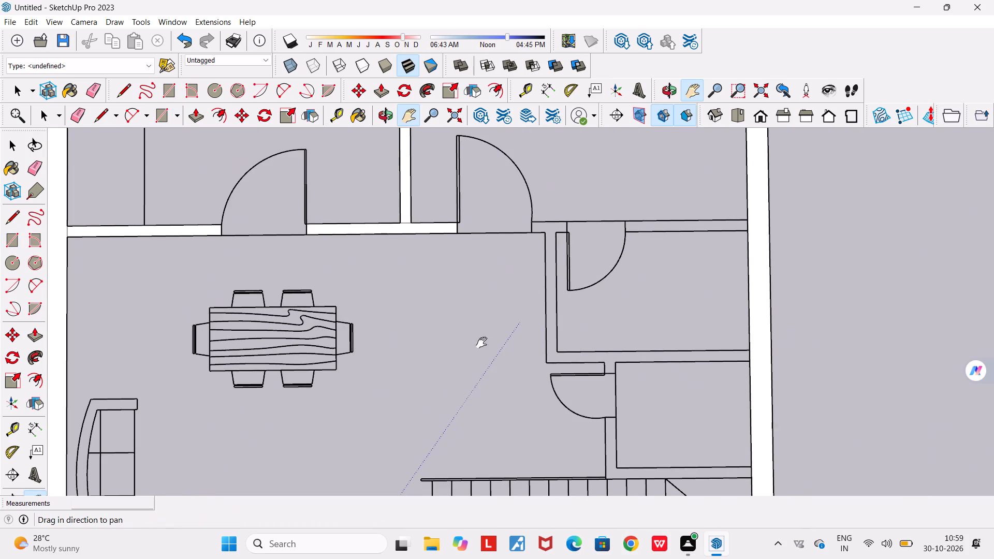
pyautogui.press('r')
pyautogui.scroll(4, 272, 266)
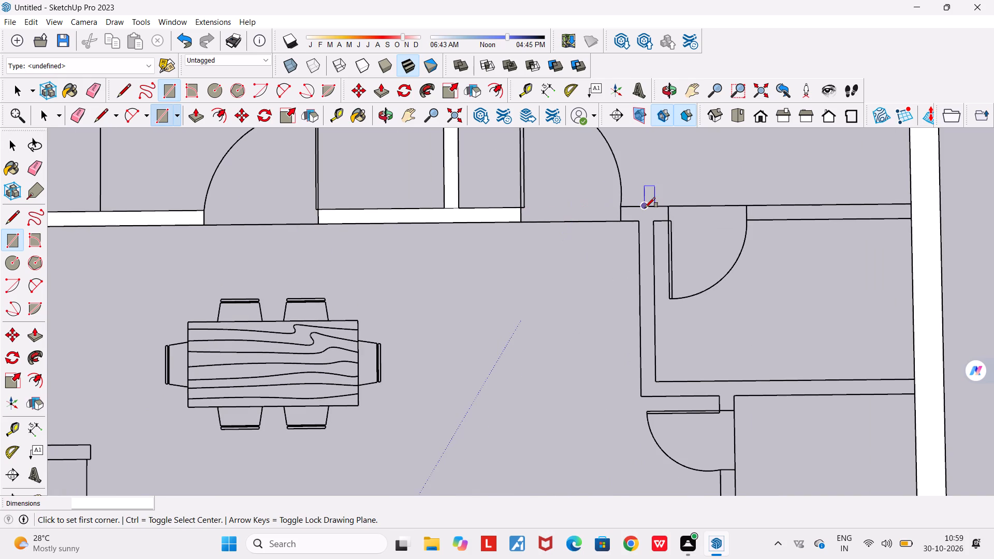
pyautogui.click(620, 209)
pyautogui.click(668, 220)
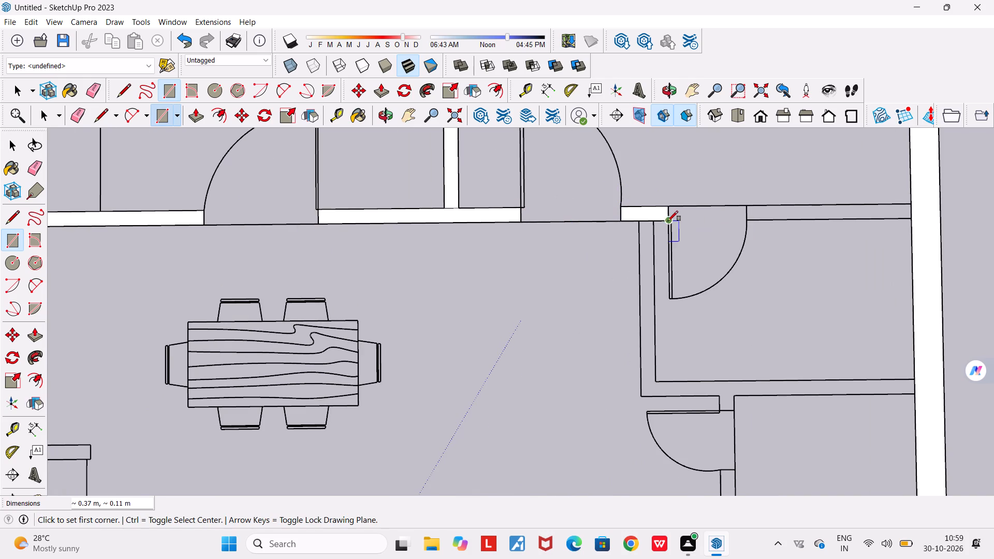
pyautogui.click(748, 207)
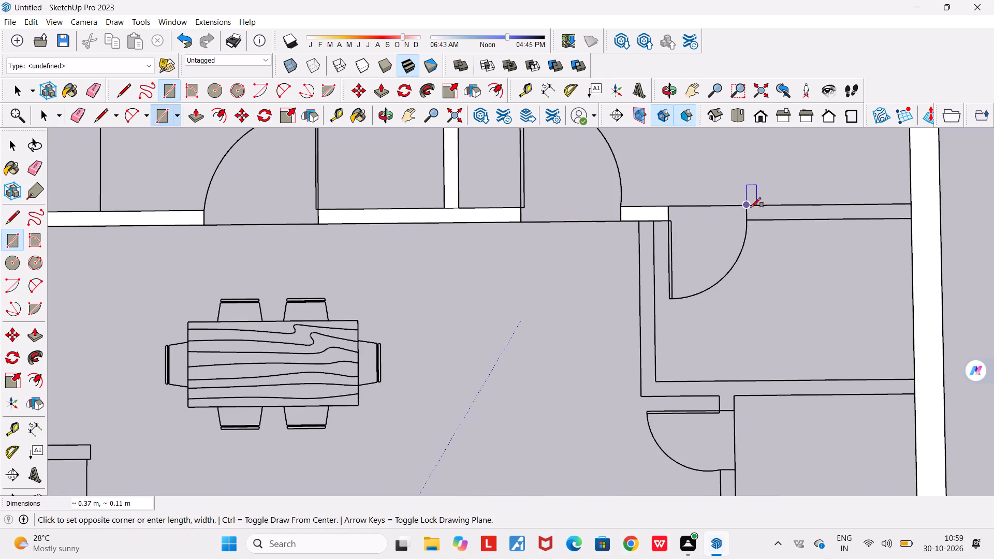
pyautogui.click(909, 218)
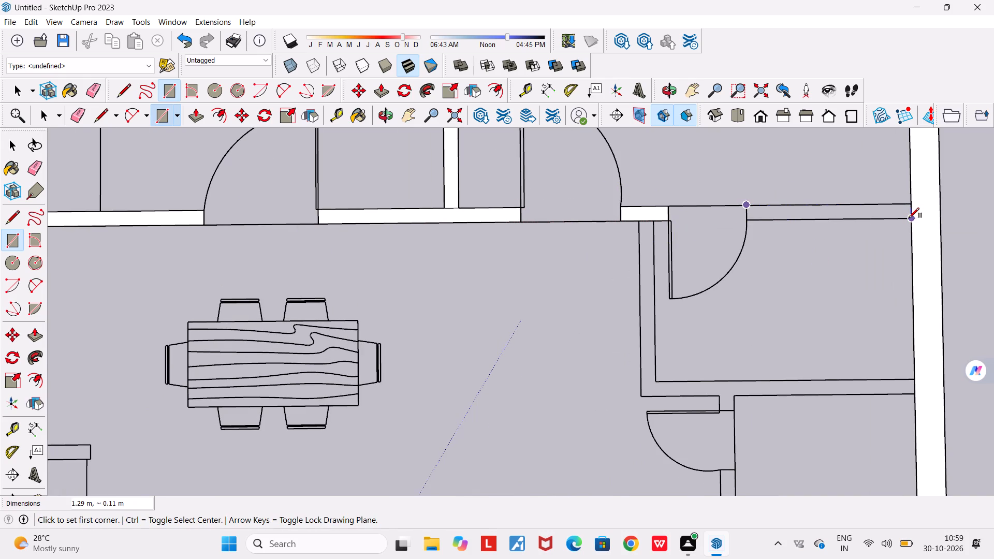
# Trace the small room's dining-side wall with a rectangle about 1.37 m by 0.12 m and its lower wall with one about 2.02 m by 0.11 m.
pyautogui.click(641, 223)
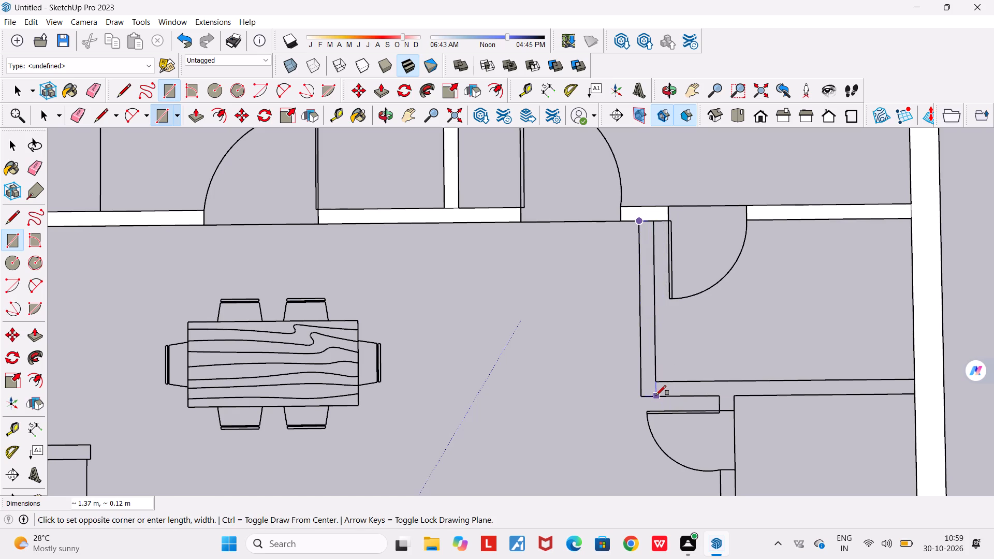
pyautogui.click(655, 397)
pyautogui.click(655, 381)
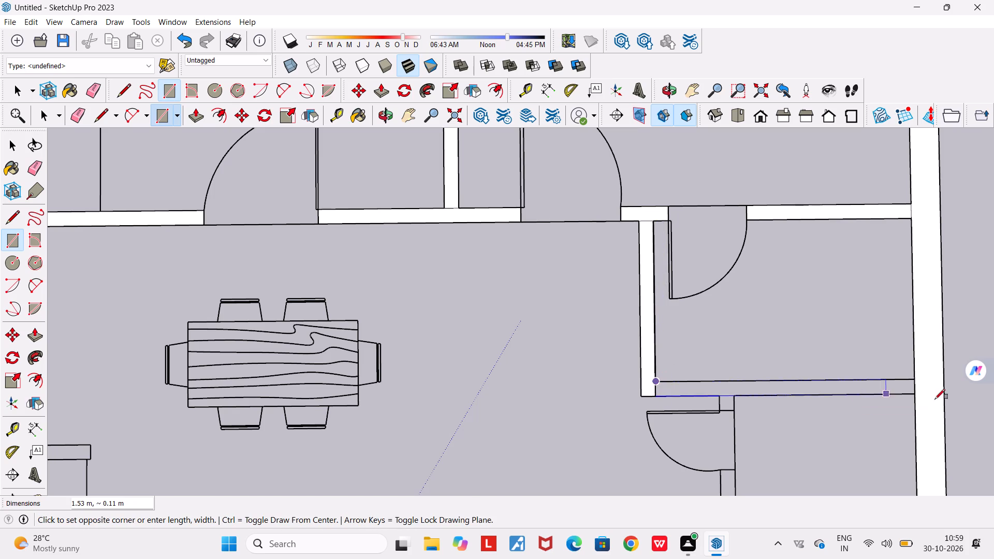
pyautogui.click(913, 394)
# Draw a rectangle over the short wall stub above the door of the room next to the stairs.
pyautogui.scroll(5, 760, 402)
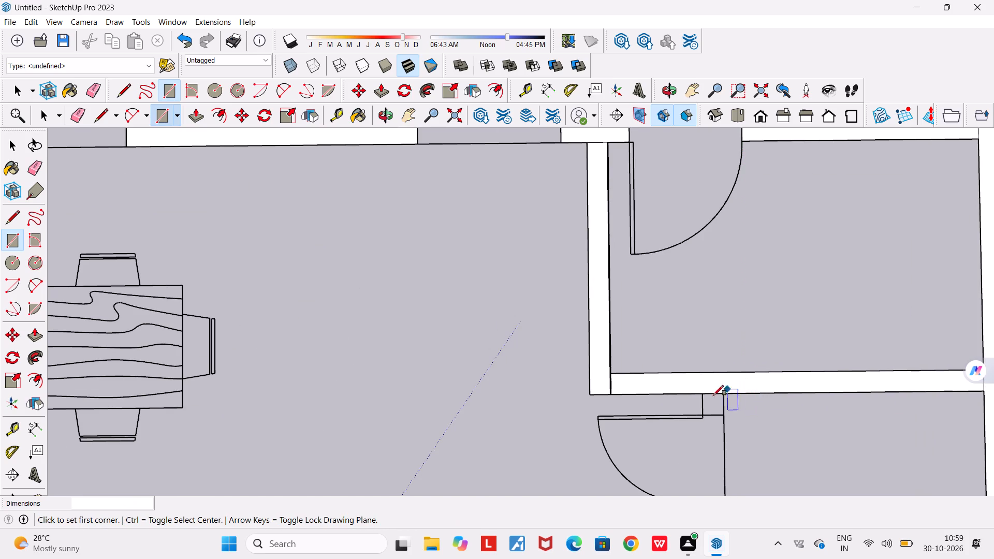
pyautogui.click(703, 391)
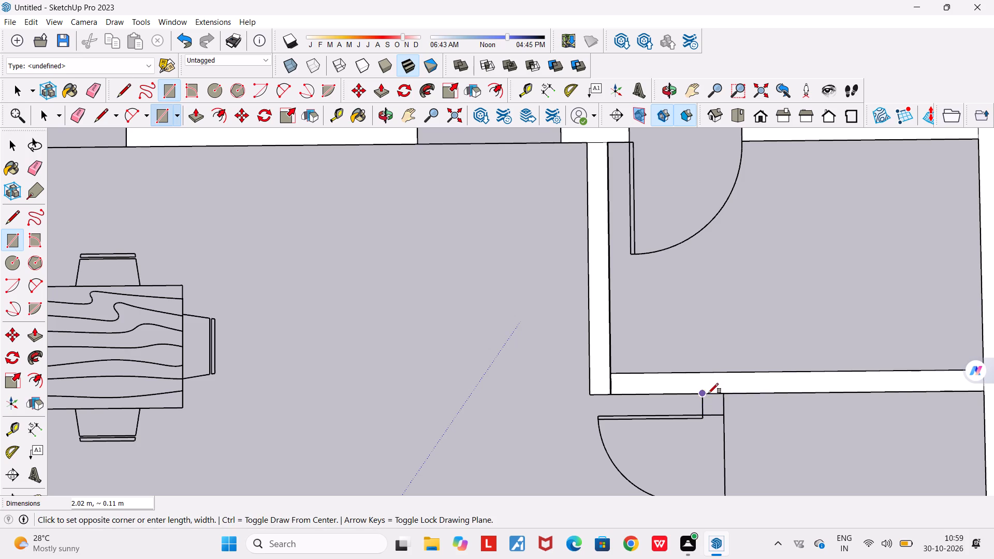
pyautogui.click(724, 418)
pyautogui.scroll(-17, 724, 418)
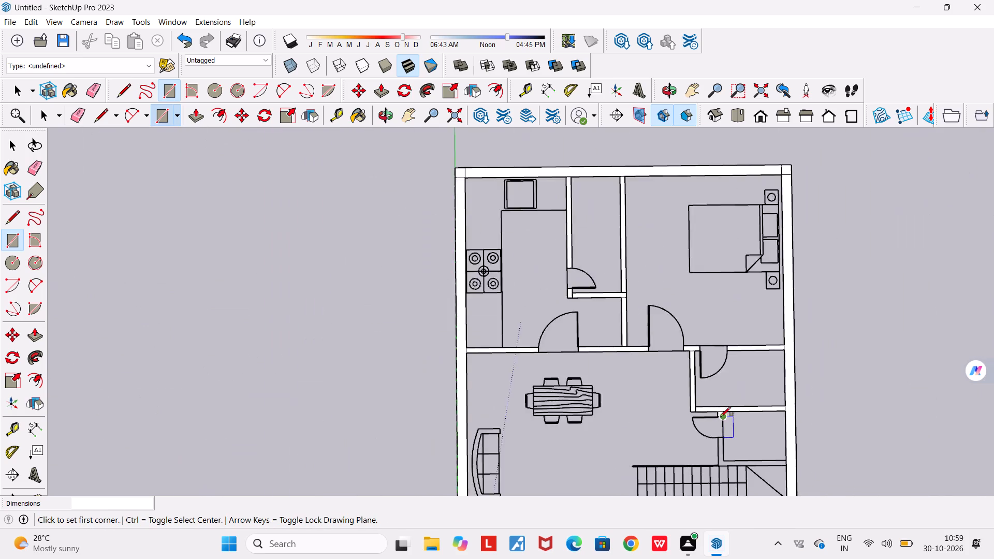
# Trace the stair-side wall of the small room above the stairs with a rectangle about 1.52 m by 0.11 m, and the wall piece below its door.
pyautogui.scroll(-5, 721, 417)
pyautogui.scroll(16, 710, 485)
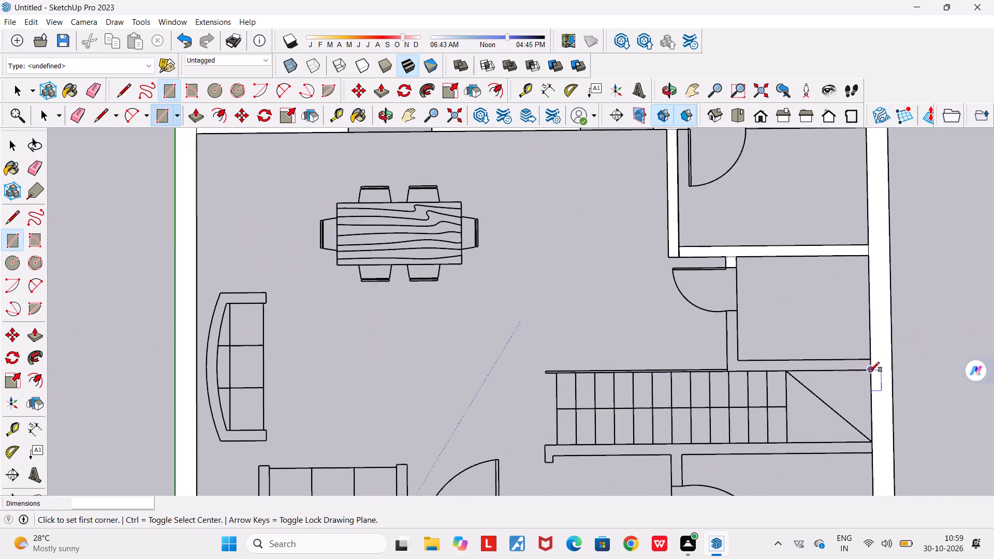
pyautogui.click(870, 371)
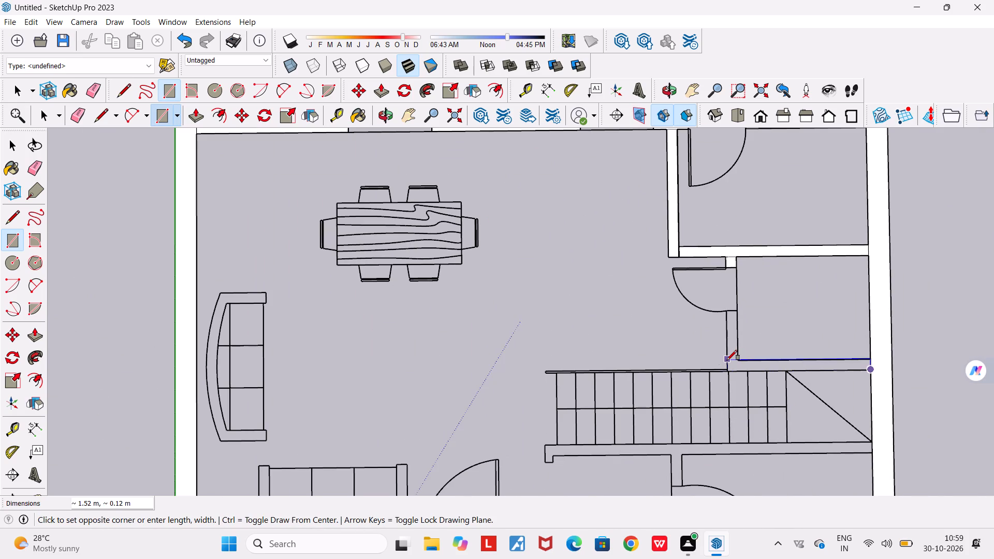
pyautogui.scroll(11, 727, 360)
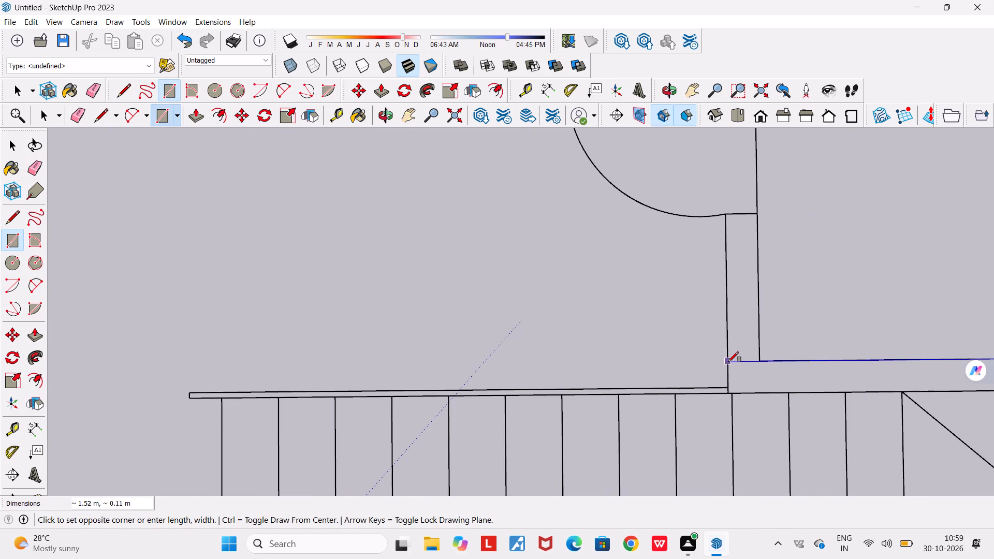
pyautogui.click(728, 362)
pyautogui.click(727, 214)
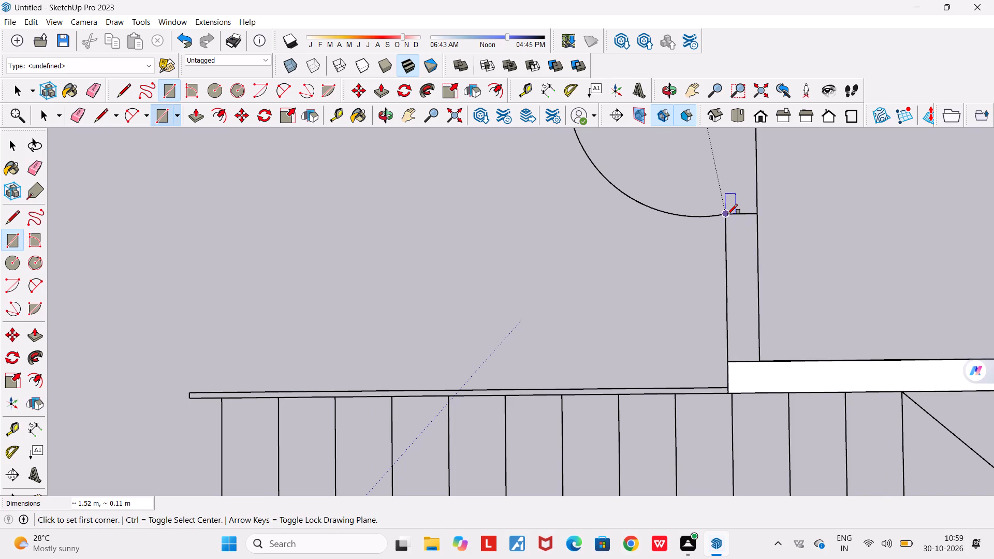
pyautogui.click(763, 358)
pyautogui.scroll(-5, 762, 358)
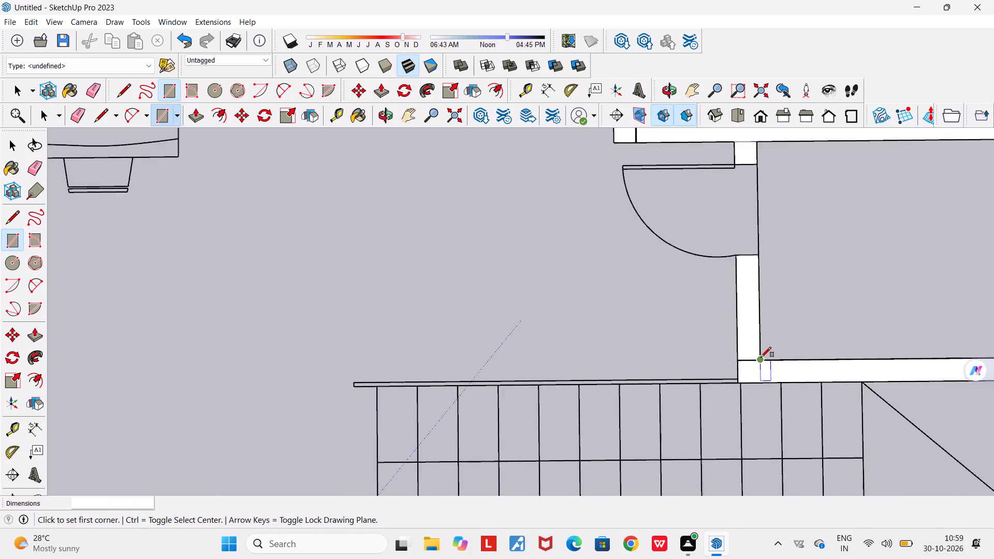
# Draw a rectangle over the short wall stub below the door of the room under the stairs.
pyautogui.scroll(-17, 761, 357)
pyautogui.scroll(8, 743, 415)
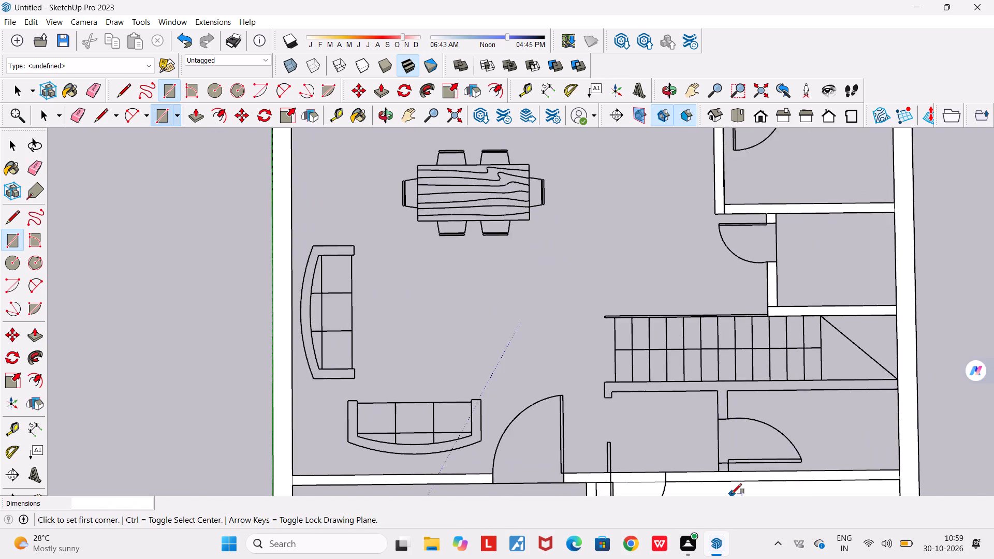
pyautogui.scroll(11, 732, 492)
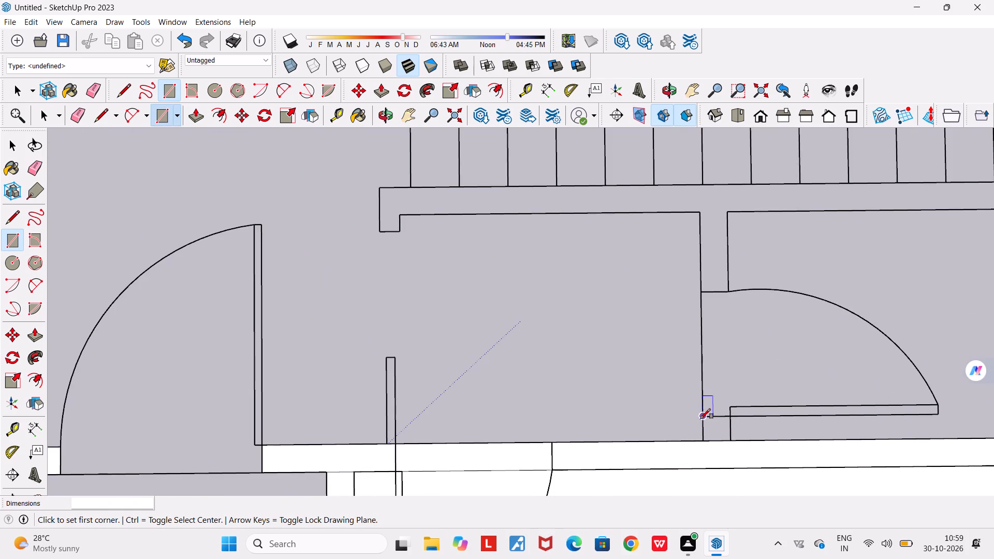
pyautogui.click(700, 418)
pyautogui.click(730, 442)
pyautogui.scroll(-5, 724, 435)
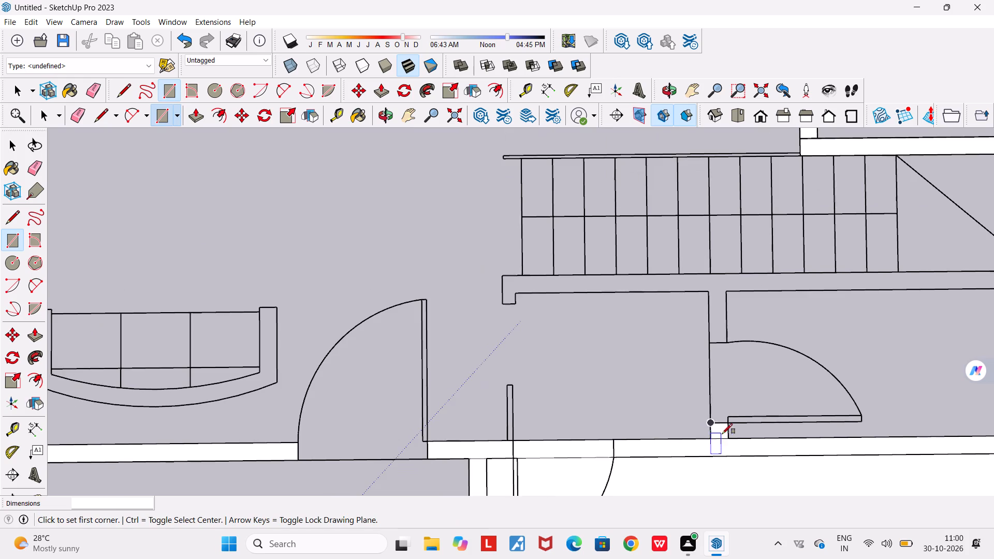
# Trace the wall along the lower side of the stairs with an end stub about 0.08 m by 0.18 m and a rectangle about 3.24 m long.
pyautogui.scroll(4, 520, 298)
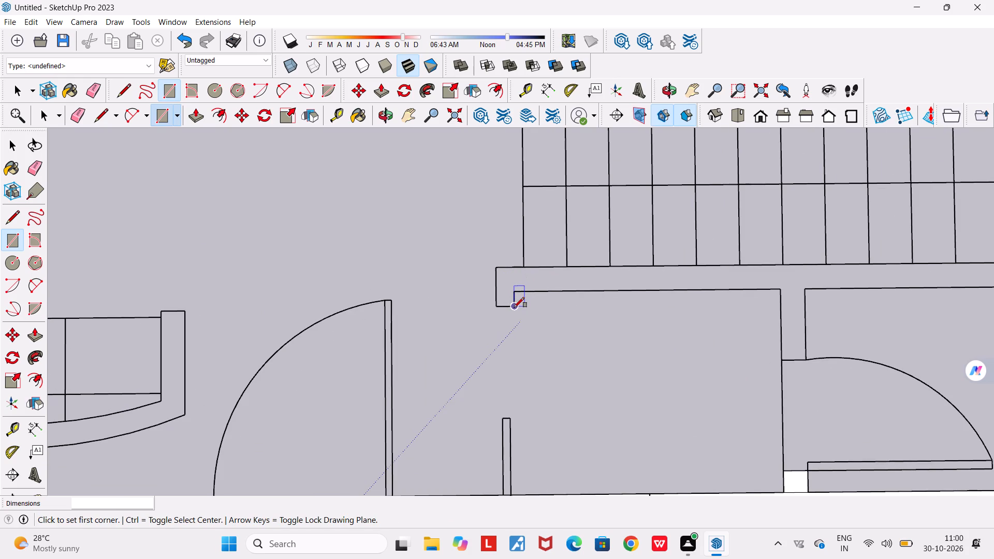
pyautogui.click(514, 307)
pyautogui.click(496, 269)
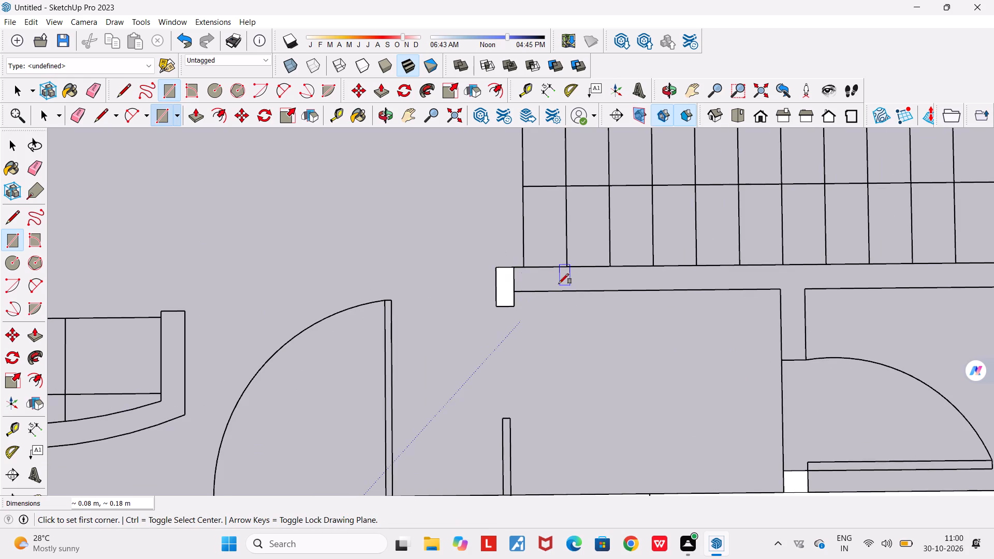
pyautogui.click(516, 266)
pyautogui.scroll(-7, 521, 270)
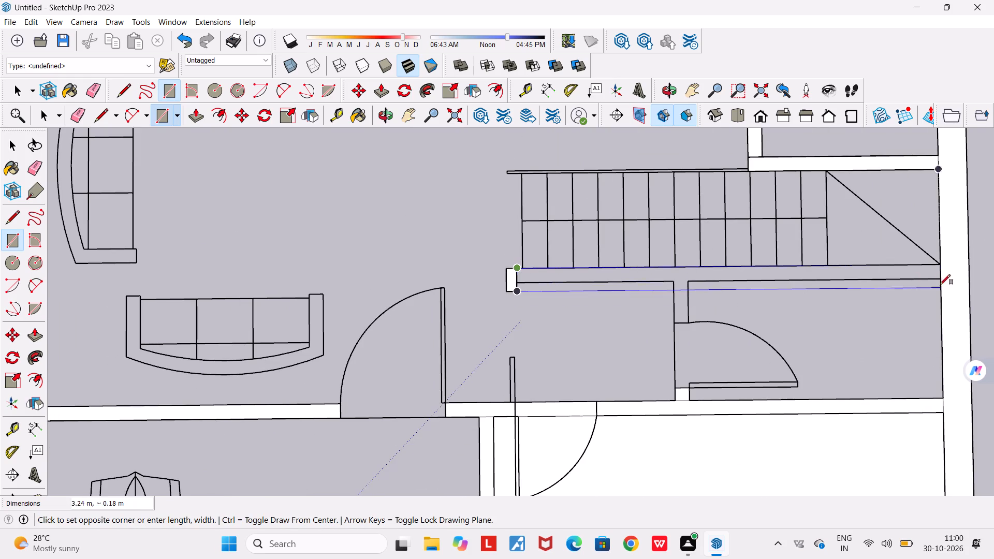
pyautogui.scroll(5, 942, 278)
pyautogui.click(940, 278)
pyautogui.scroll(-2, 939, 278)
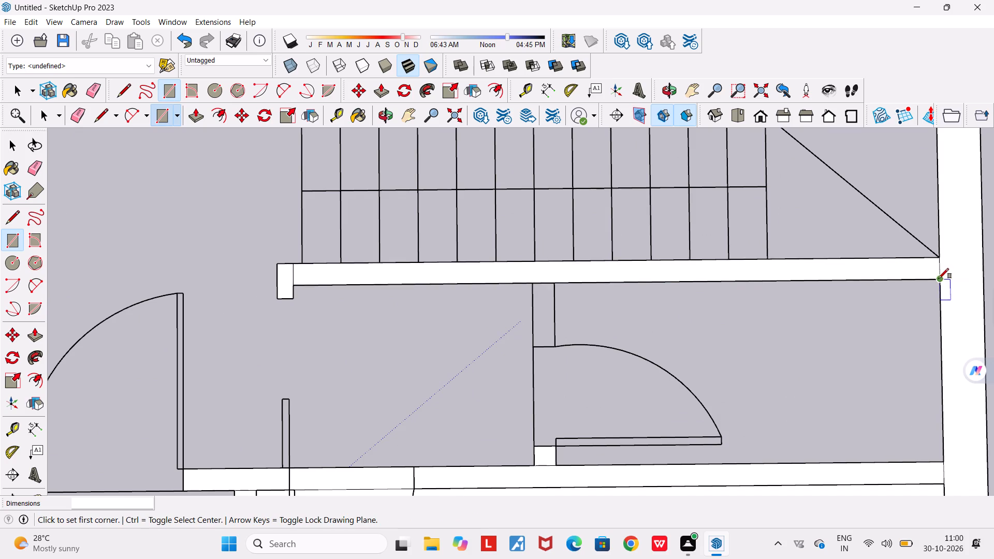
# Trace the wall piece above the door of the room under the stairs with a rectangle about 0.33 m by 0.11 m.
pyautogui.scroll(-1, 939, 278)
pyautogui.scroll(5, 622, 329)
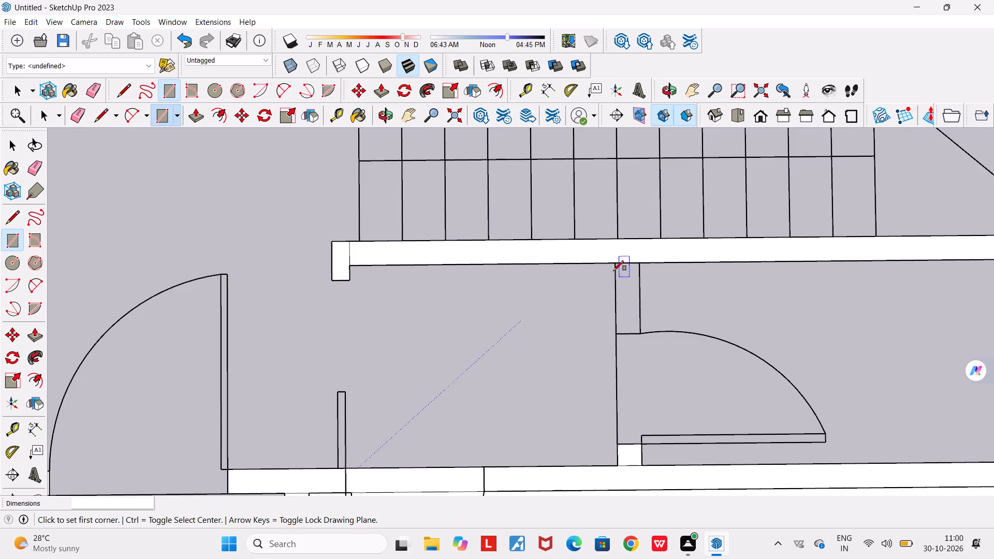
pyautogui.click(615, 265)
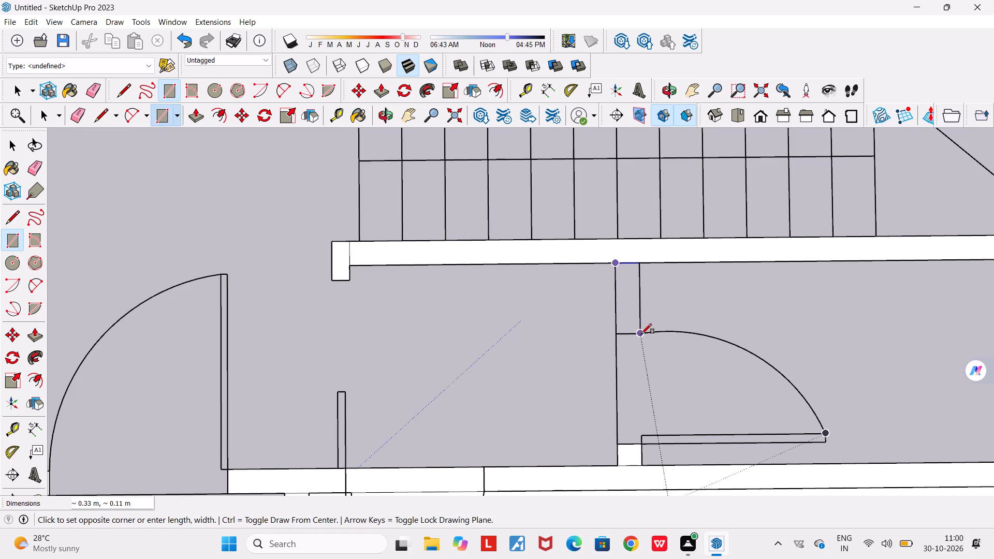
pyautogui.click(641, 334)
pyautogui.scroll(-20, 641, 334)
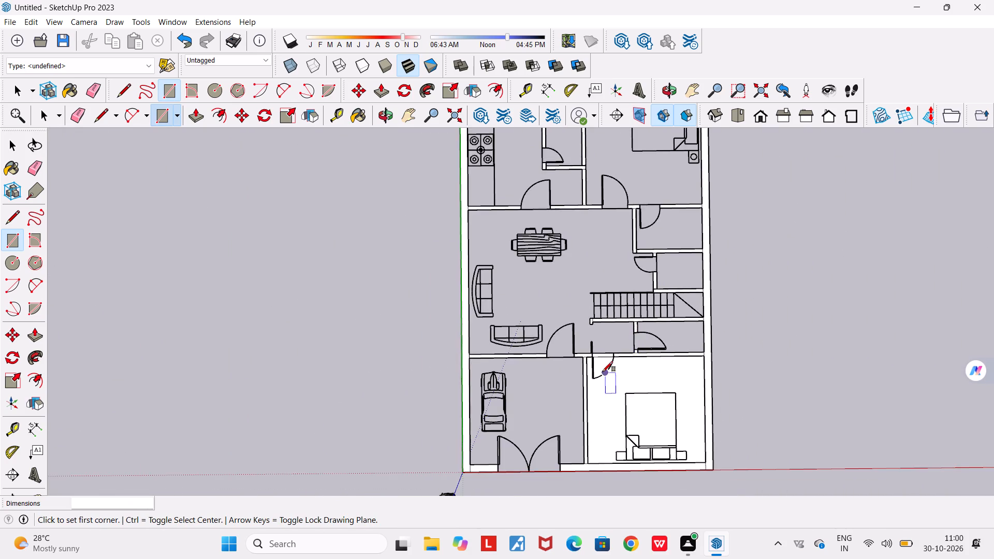
# Examine the traced walls across the whole floor plan from above and from several angles.
pyautogui.scroll(-6, 603, 372)
pyautogui.scroll(6, 592, 281)
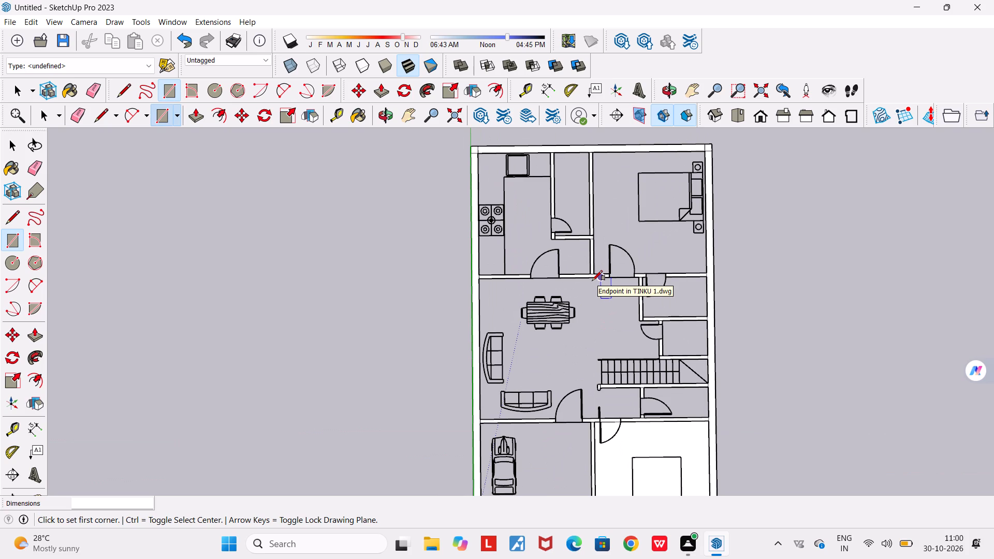
pyautogui.scroll(-5, 592, 281)
pyautogui.scroll(-4, 576, 333)
pyautogui.scroll(5, 560, 409)
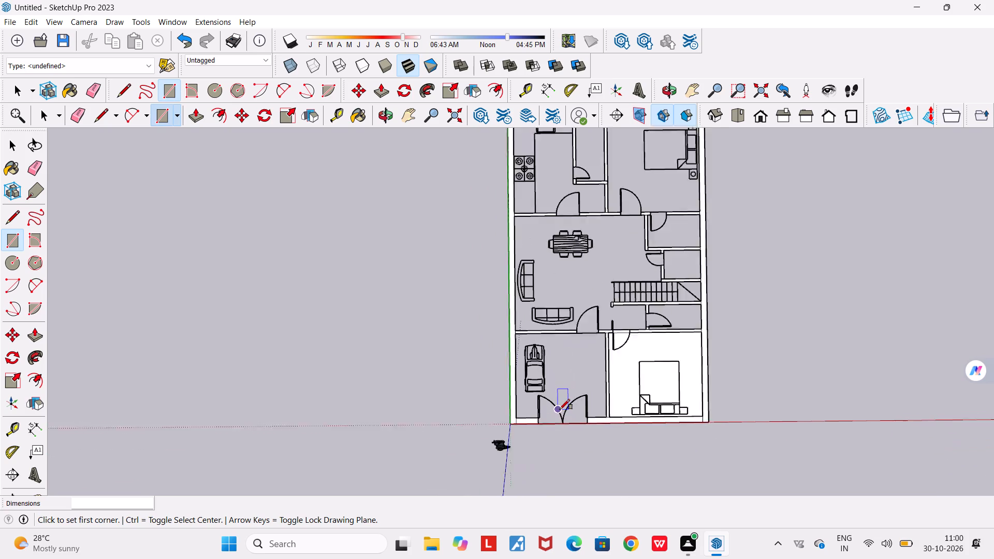
pyautogui.scroll(7, 560, 409)
pyautogui.scroll(-7, 560, 409)
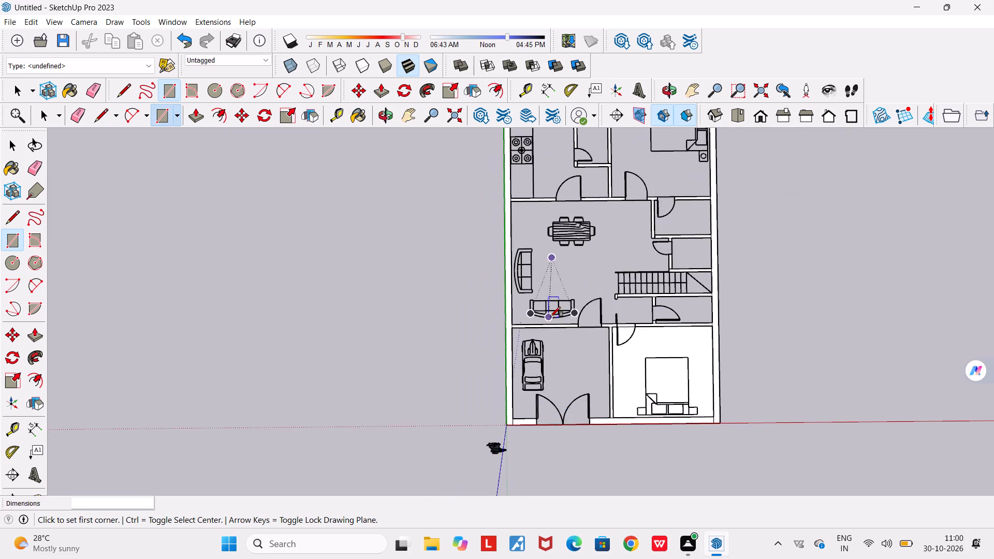
pyautogui.scroll(-9, 550, 317)
pyautogui.scroll(6, 557, 245)
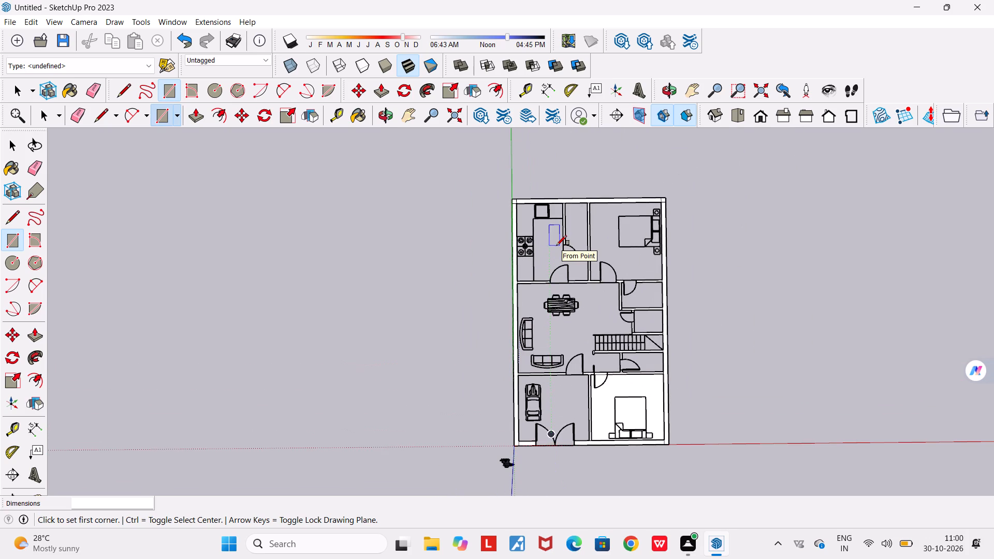
pyautogui.press('space')
pyautogui.scroll(7, 557, 245)
pyautogui.scroll(1, 557, 328)
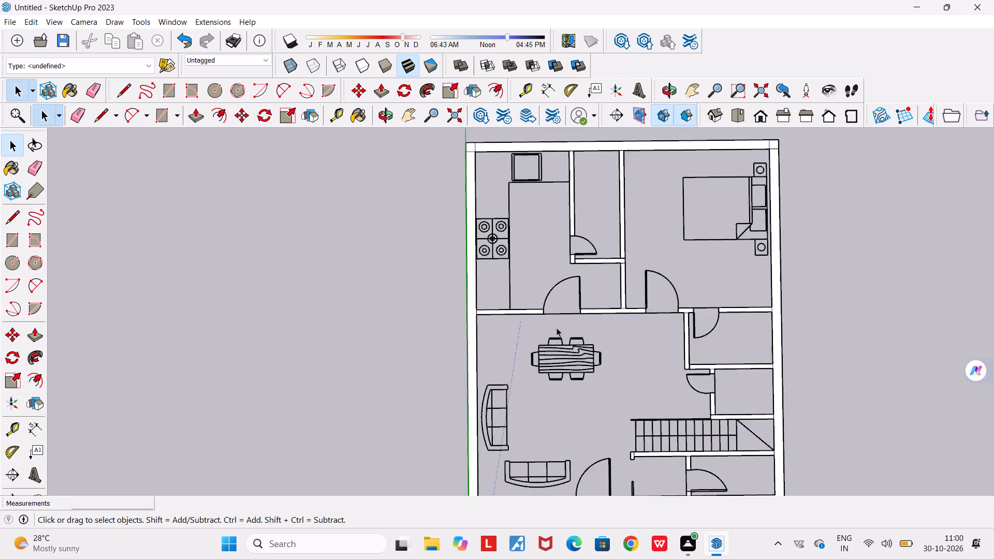
pyautogui.scroll(-4, 557, 328)
pyautogui.moveTo(552, 400); pyautogui.dragTo(501, 252, button='middle')
pyautogui.scroll(-3, 504, 254)
pyautogui.moveTo(510, 331); pyautogui.dragTo(223, 148, button='middle')
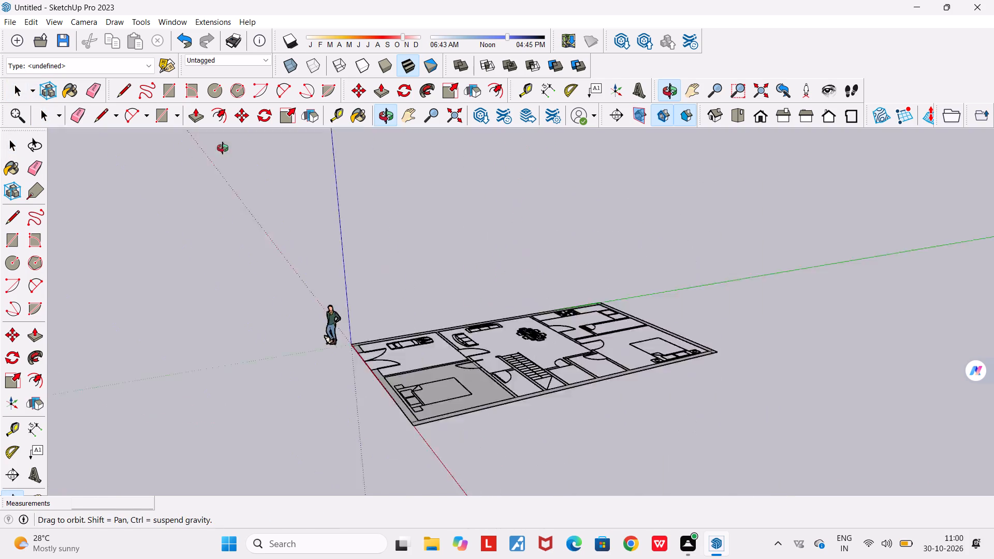
pyautogui.moveTo(223, 148); pyautogui.dragTo(370, 208, button='middle')
pyautogui.scroll(-8, 370, 208)
pyautogui.moveTo(329, 294); pyautogui.dragTo(341, 299, button='middle')
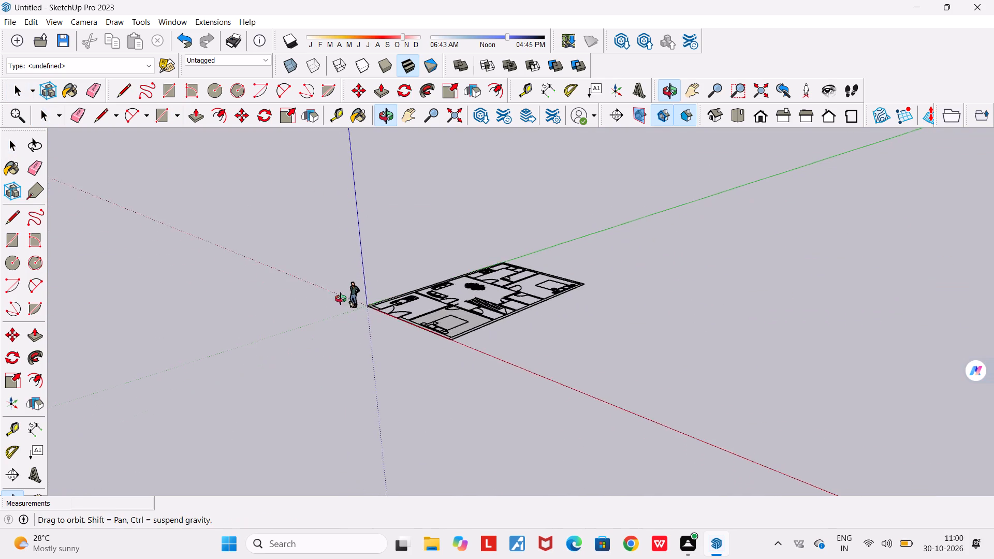
pyautogui.moveTo(341, 299); pyautogui.dragTo(584, 290, button='middle')
pyautogui.scroll(-3, 584, 290)
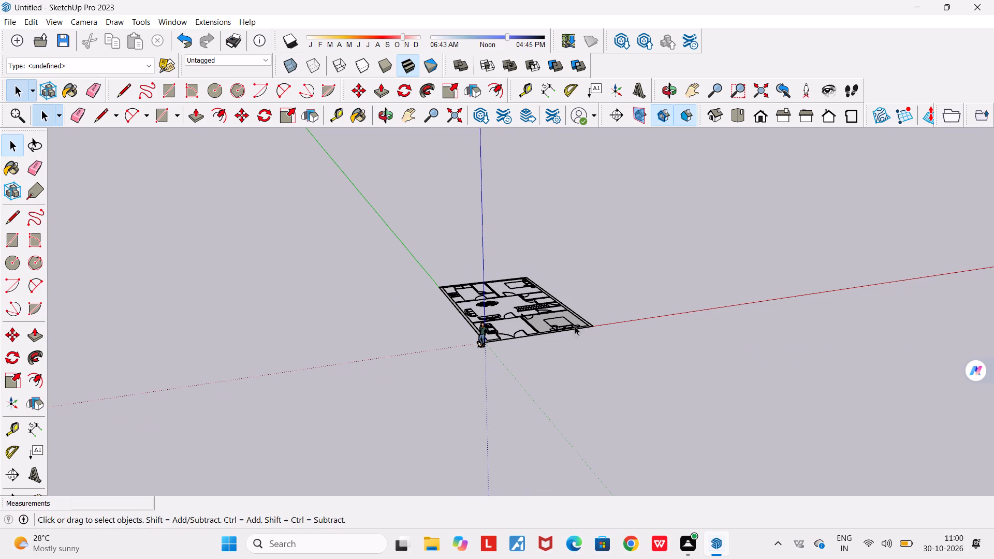
pyautogui.moveTo(574, 326); pyautogui.dragTo(322, 353, button='middle')
pyautogui.scroll(5, 472, 266)
pyautogui.moveTo(475, 268); pyautogui.dragTo(496, 285, button='middle')
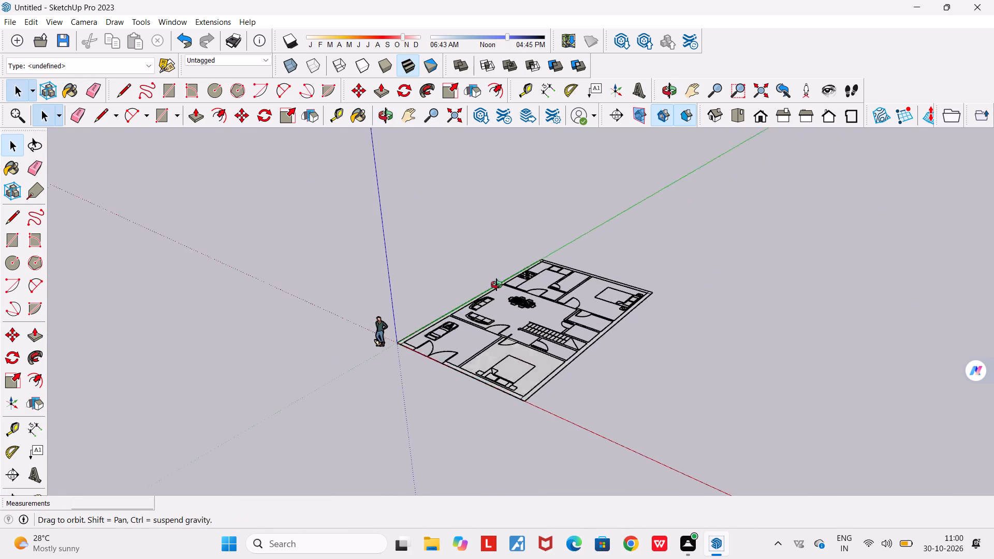
pyautogui.moveTo(496, 285); pyautogui.dragTo(499, 320, button='middle')
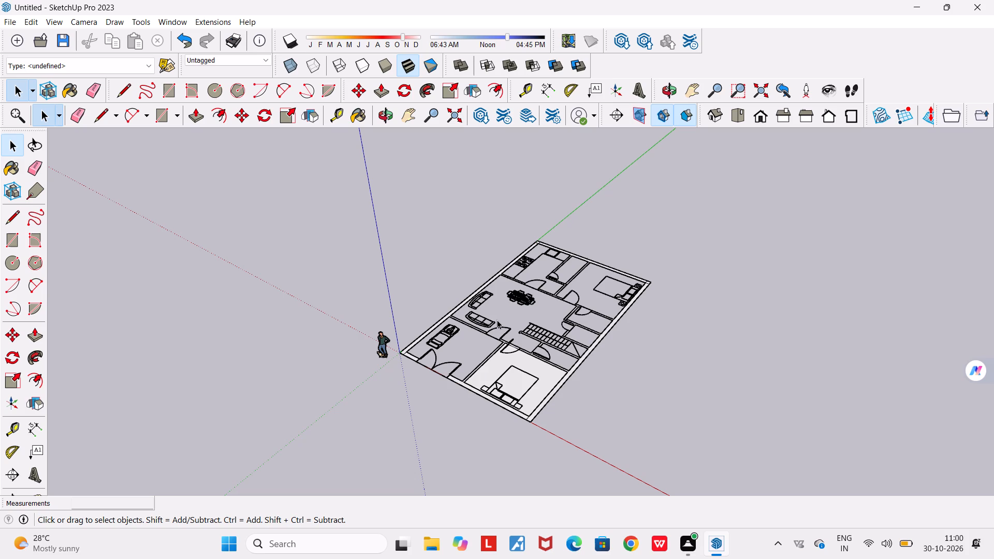
pyautogui.moveTo(537, 339); pyautogui.dragTo(691, 428, button='middle')
pyautogui.scroll(-3, 692, 428)
pyautogui.moveTo(625, 370); pyautogui.dragTo(622, 413, button='middle')
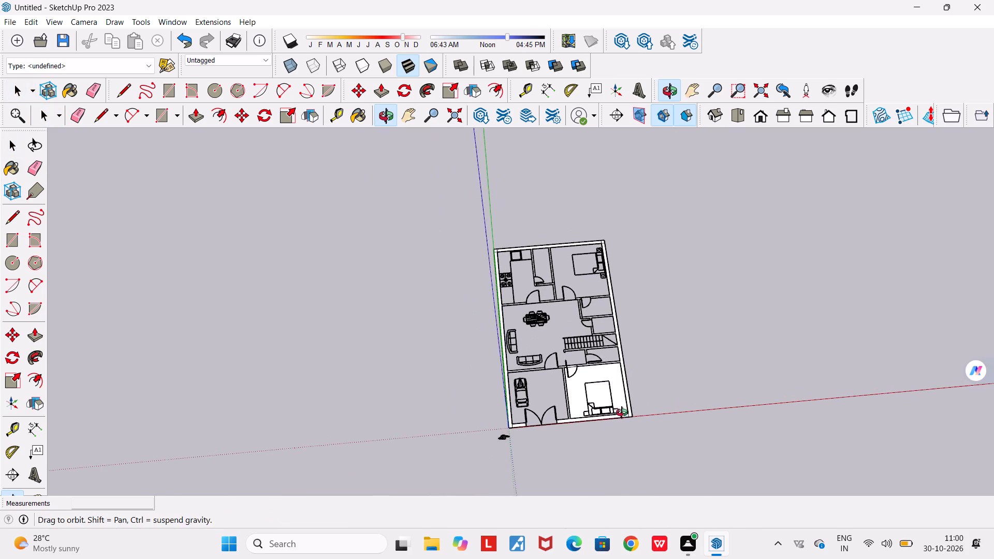
pyautogui.moveTo(622, 413); pyautogui.dragTo(622, 425, button='middle')
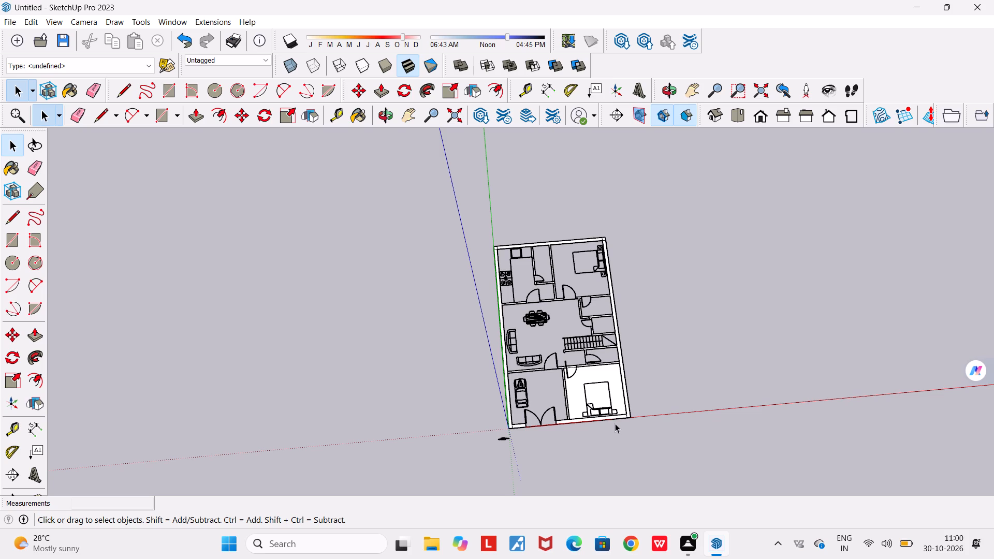
pyautogui.moveTo(610, 421); pyautogui.dragTo(581, 449, button='middle')
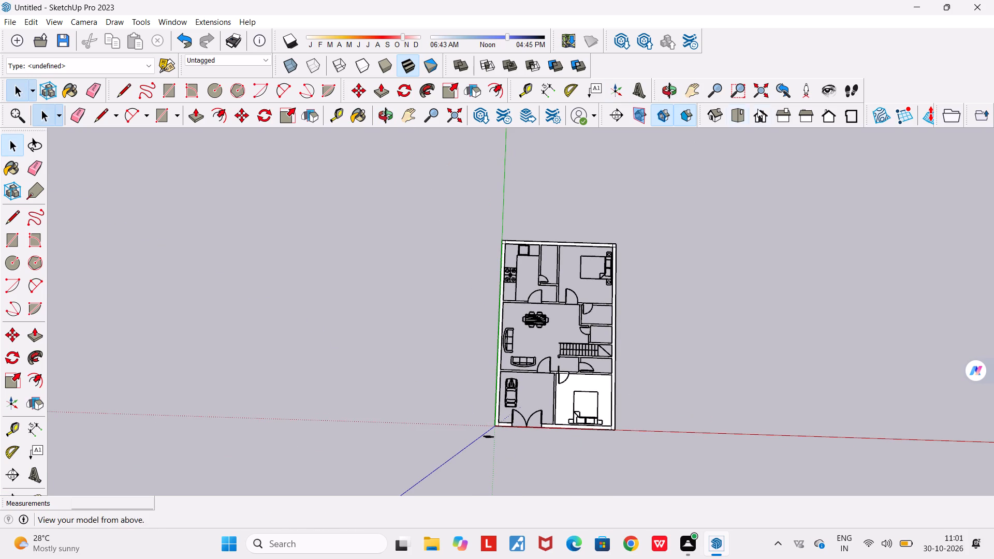
# Draw a rectangle about 11.74 m by 7.16 m over the interior floor, between the outer walls' opposite inner corners.
pyautogui.click(737, 121)
pyautogui.scroll(8, 493, 230)
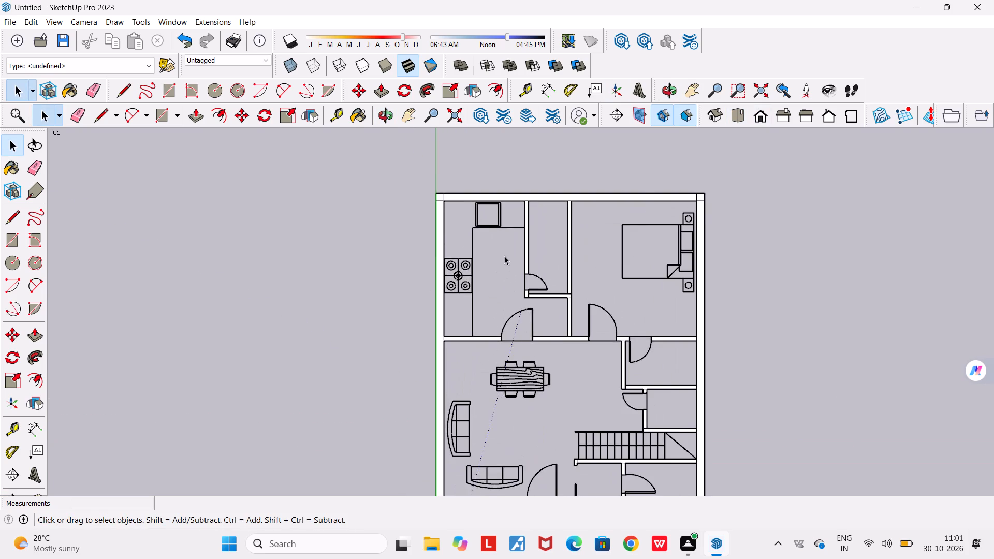
pyautogui.moveTo(504, 255); pyautogui.dragTo(546, 262, button='middle')
pyautogui.scroll(-3, 540, 259)
pyautogui.click(736, 115)
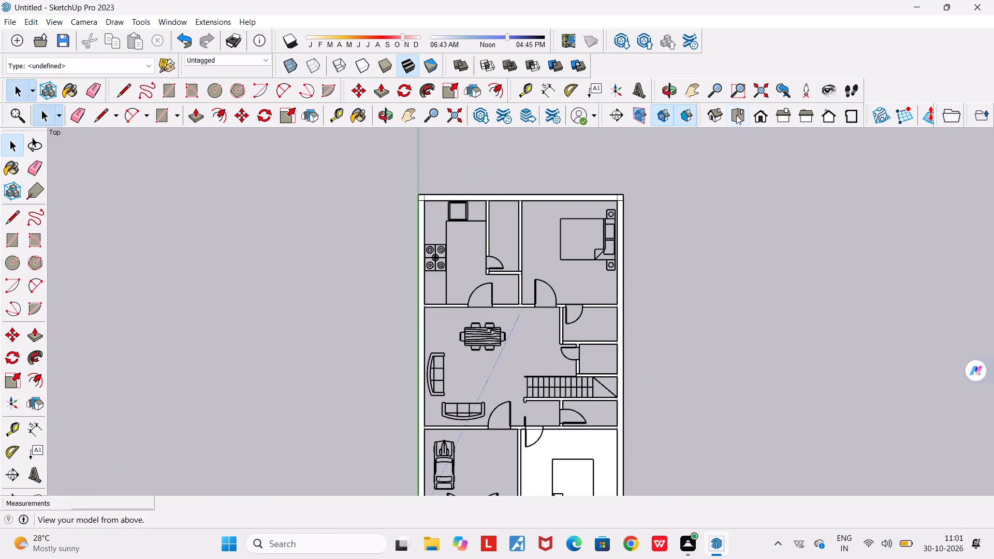
pyautogui.scroll(8, 455, 283)
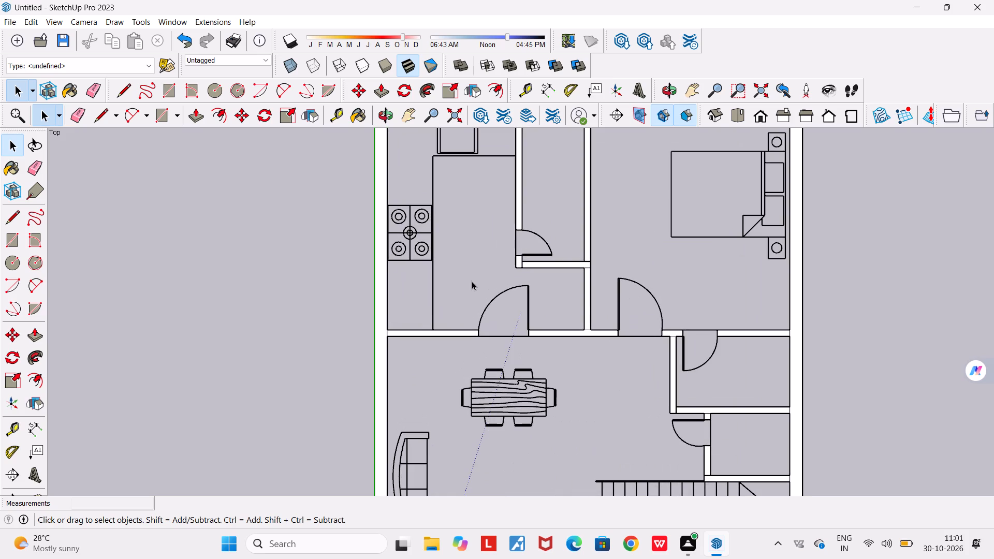
pyautogui.press('r')
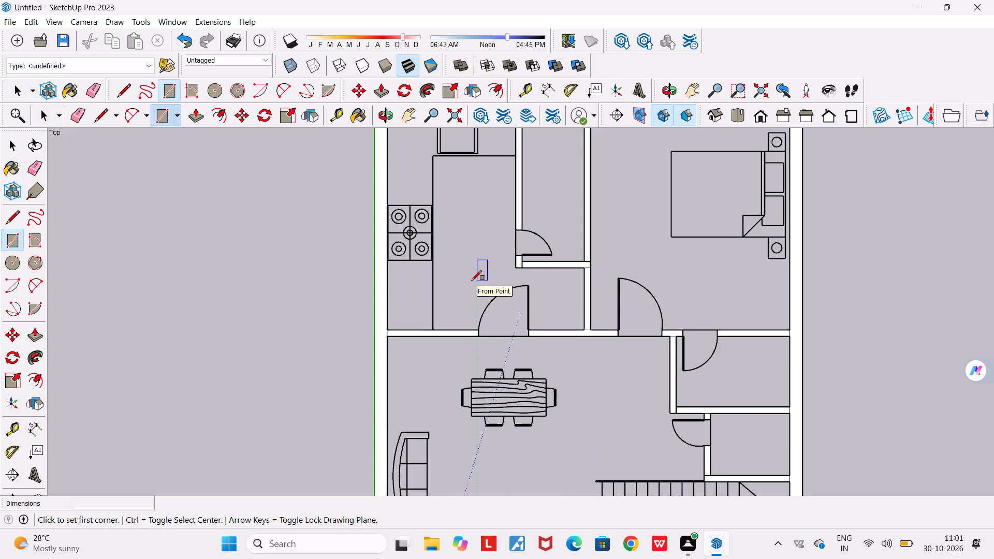
pyautogui.scroll(-3, 472, 281)
pyautogui.scroll(3, 429, 157)
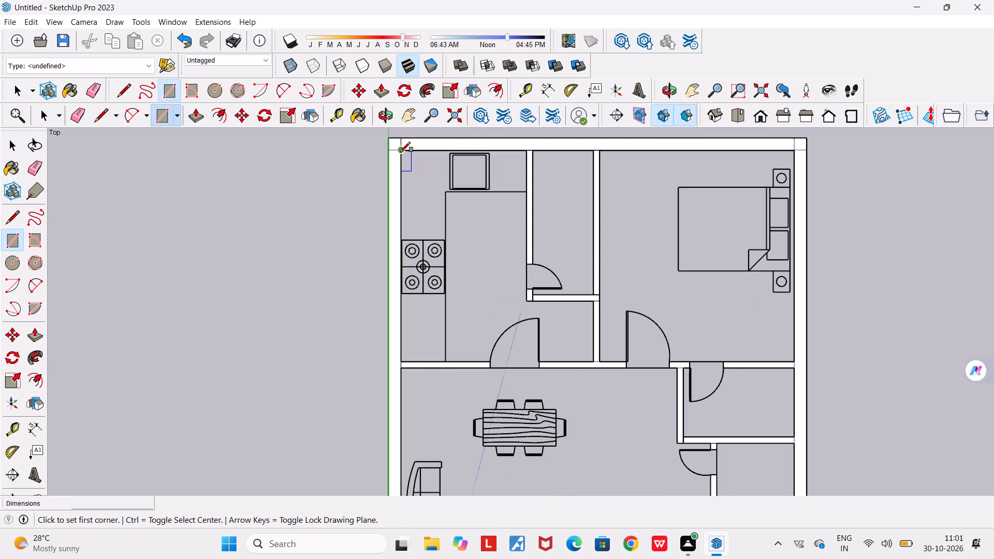
pyautogui.click(400, 150)
pyautogui.scroll(-12, 412, 156)
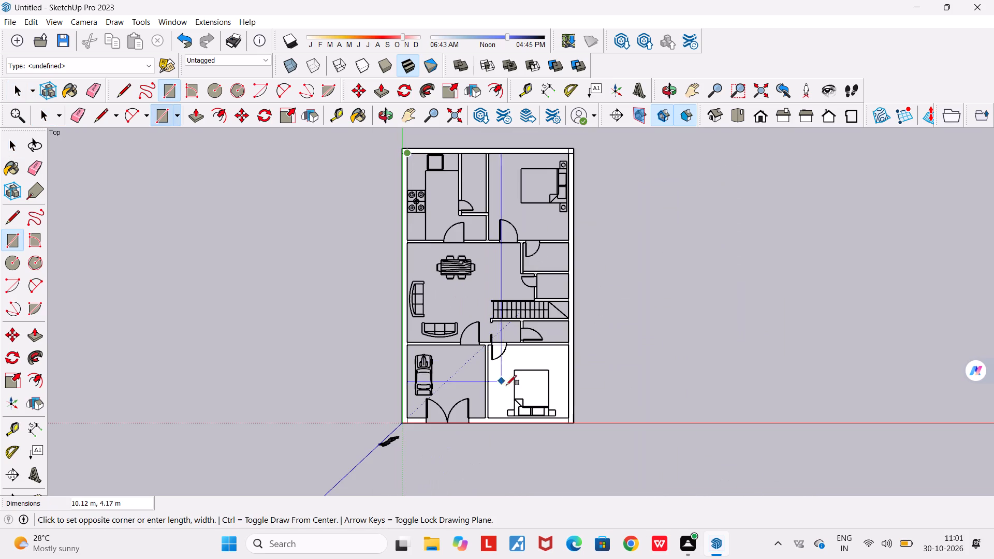
pyautogui.scroll(11, 566, 420)
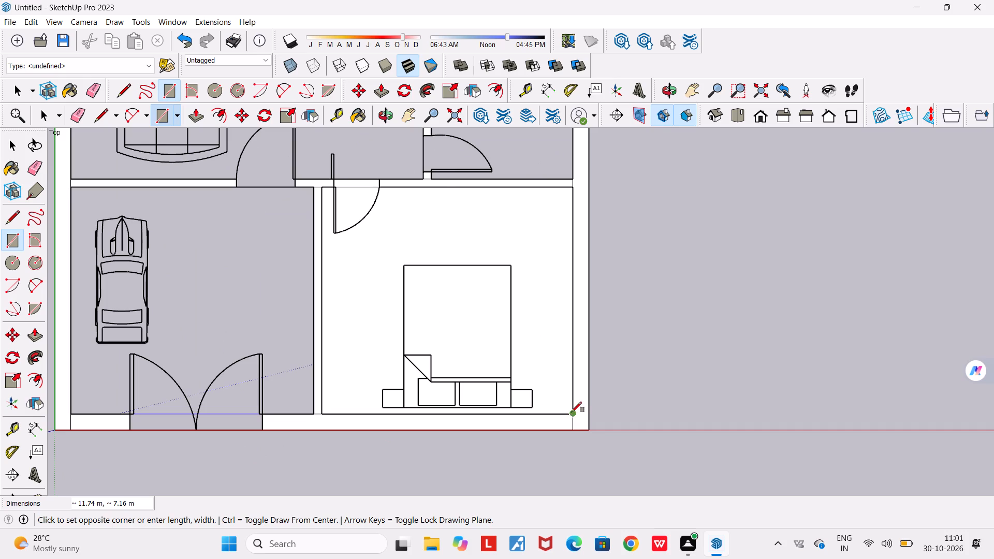
pyautogui.click(571, 412)
pyautogui.scroll(-11, 558, 403)
pyautogui.press('space')
# Examine the filled floor and traced walls of the plan from several angles.
pyautogui.moveTo(523, 462); pyautogui.dragTo(294, 277, button='middle')
pyautogui.scroll(1, 520, 460)
pyautogui.scroll(7, 380, 256)
pyautogui.moveTo(360, 328); pyautogui.dragTo(315, 299, button='middle')
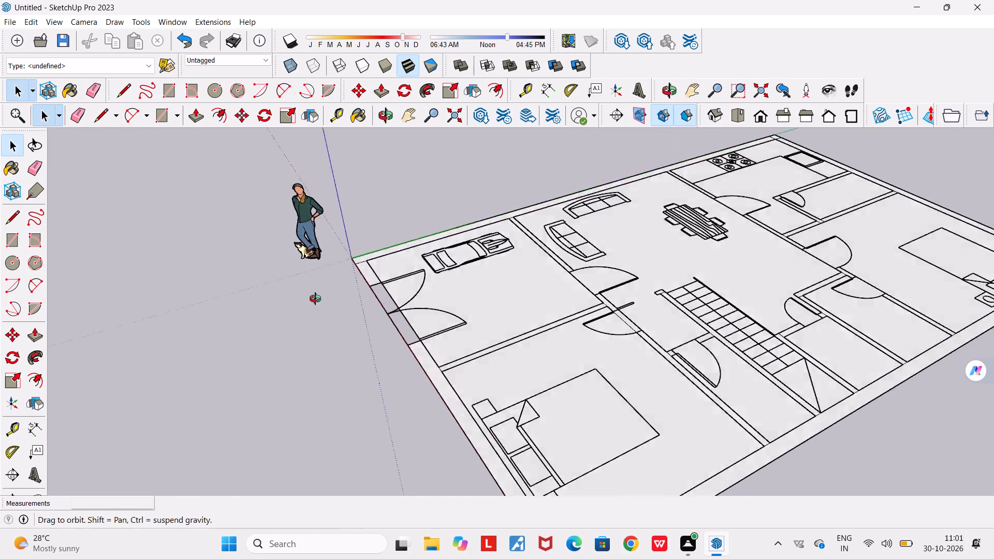
pyautogui.moveTo(315, 299); pyautogui.dragTo(747, 201, button='middle')
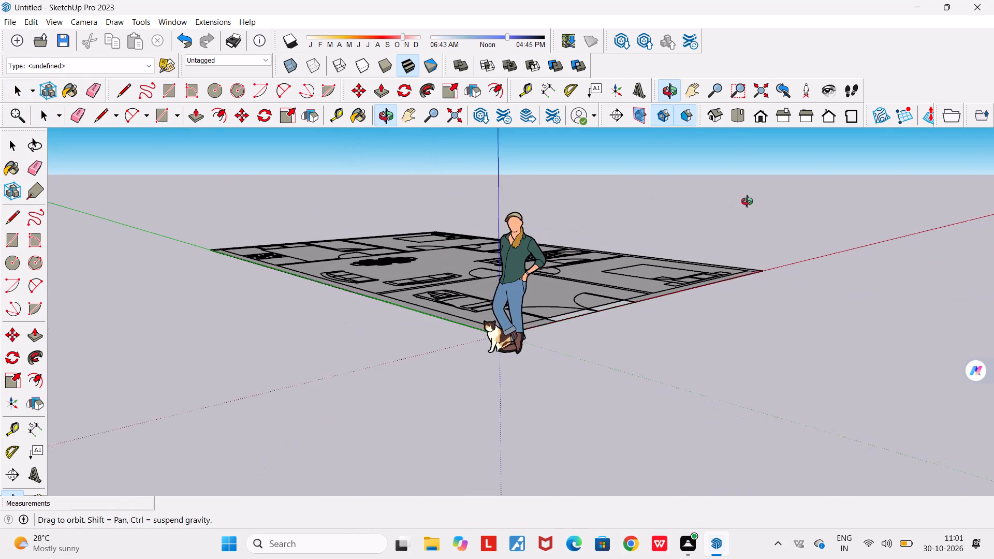
pyautogui.moveTo(747, 201); pyautogui.dragTo(427, 318, button='middle')
pyautogui.scroll(-4, 427, 318)
pyautogui.scroll(5, 444, 214)
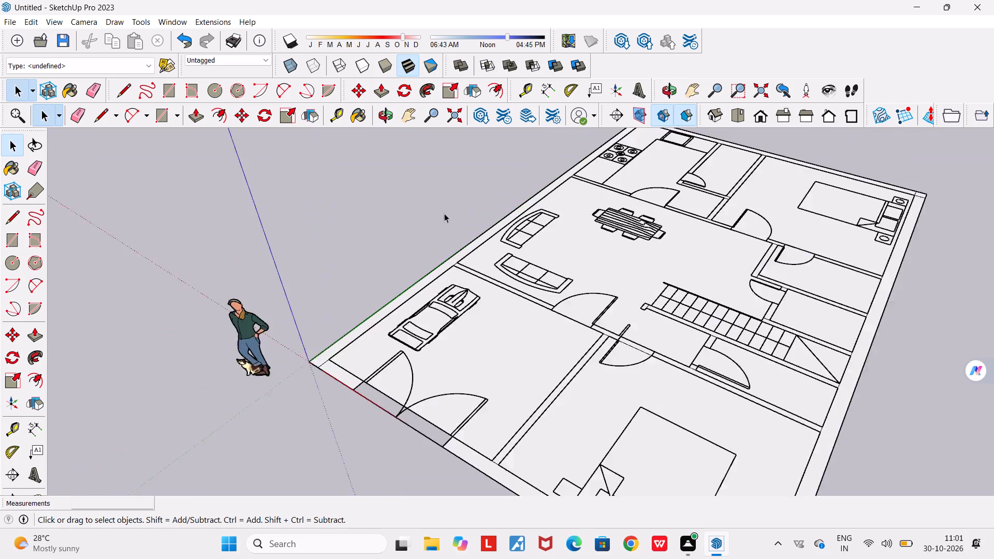
pyautogui.scroll(7, 457, 304)
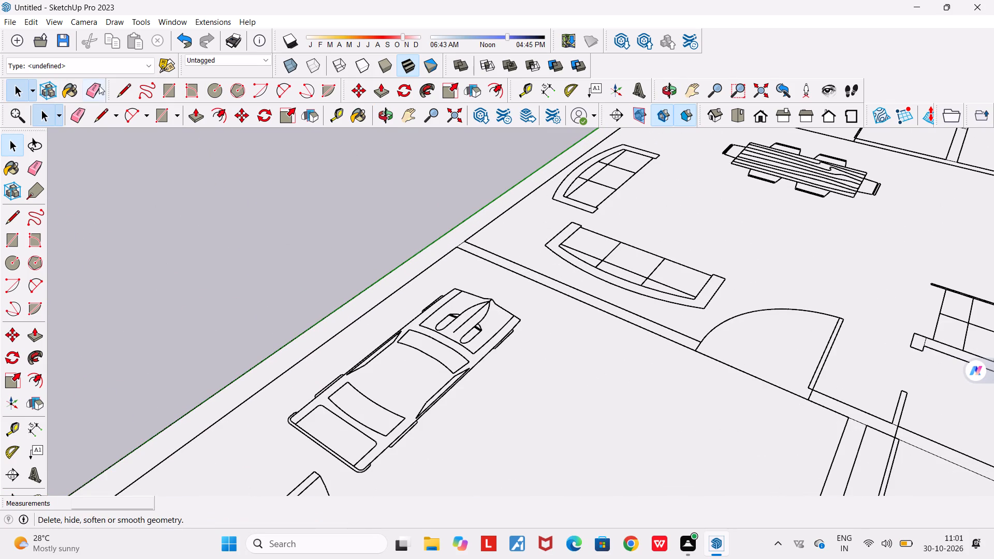
# Erase the seam lines in the outer wall where the car room's upper partition joins it and at the plan's lower-left corner.
pyautogui.click(93, 84)
pyautogui.scroll(8, 448, 198)
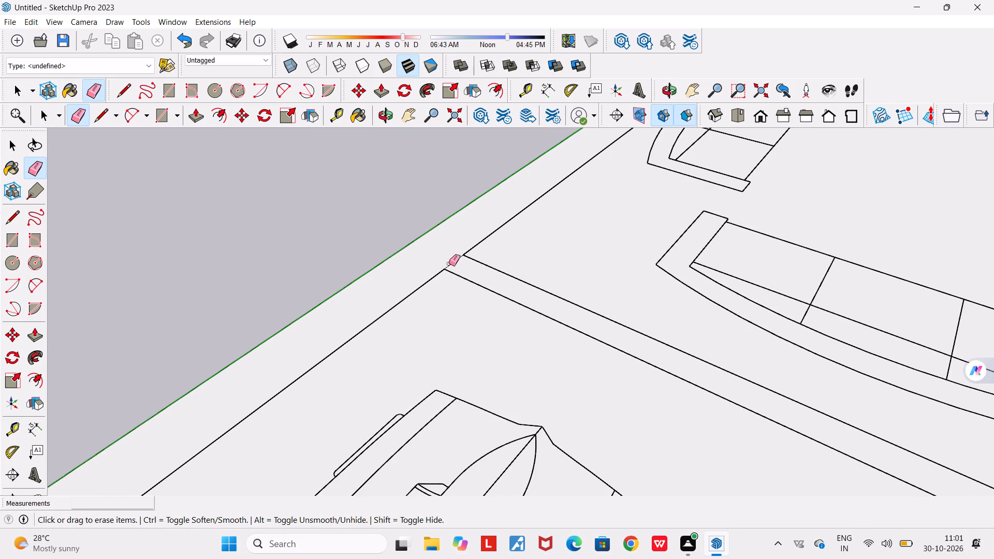
pyautogui.click(449, 263)
pyautogui.click(730, 116)
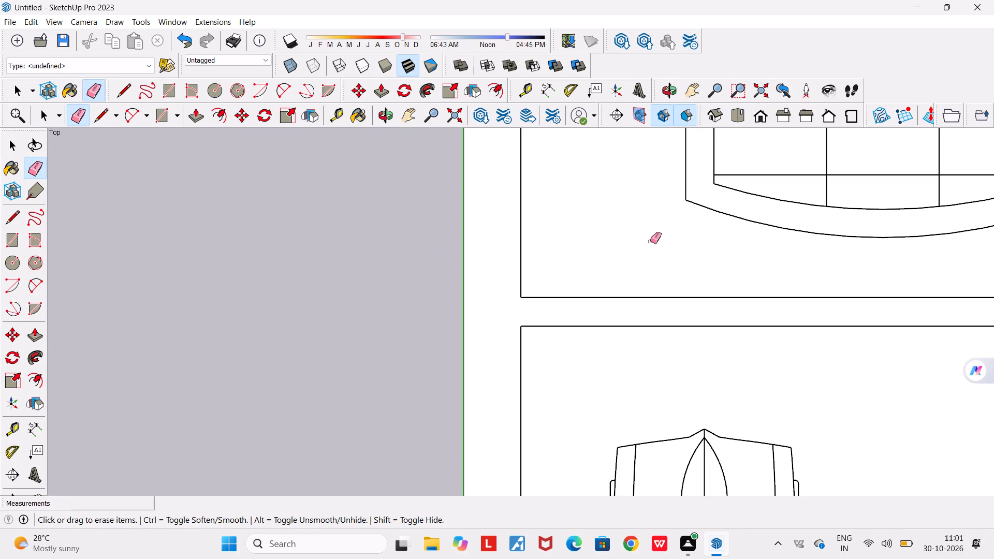
pyautogui.press('e')
pyautogui.scroll(-17, 642, 237)
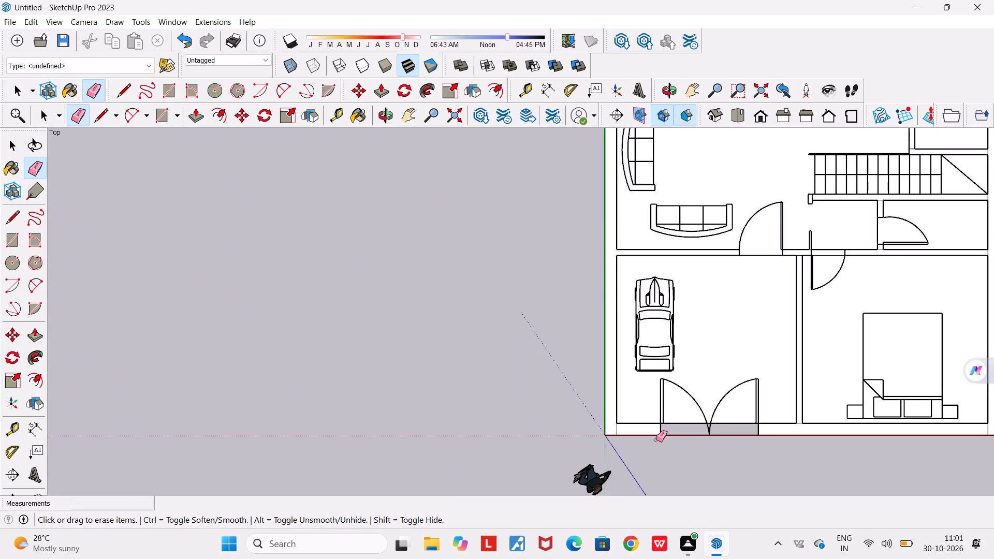
pyautogui.scroll(5, 654, 439)
pyautogui.scroll(5, 614, 417)
pyautogui.click(589, 433)
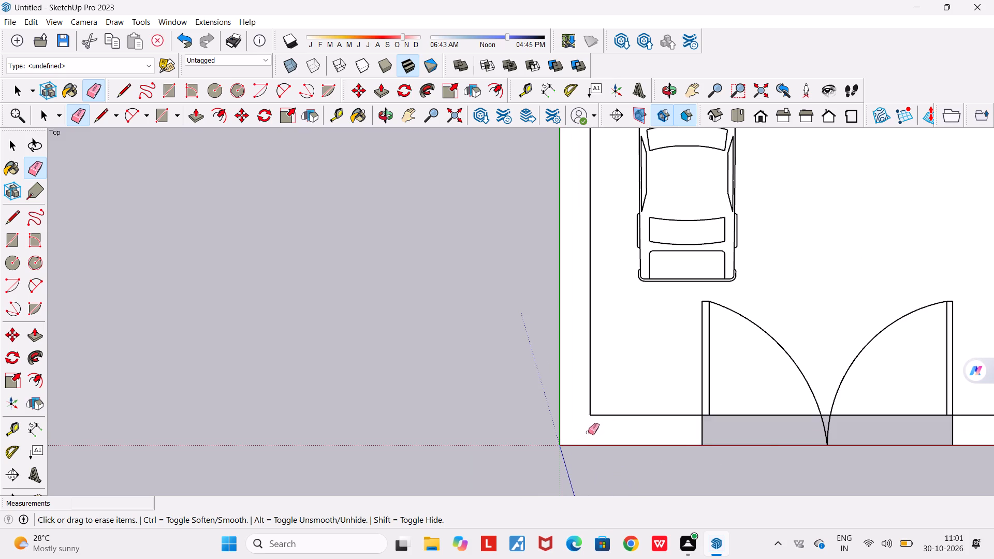
# Erase the seams below the car room–bedroom partition, at the plan's lower-right corner and where the bedroom's upper wall meets the outer wall.
pyautogui.scroll(-11, 588, 432)
pyautogui.scroll(6, 788, 426)
pyautogui.scroll(5, 781, 493)
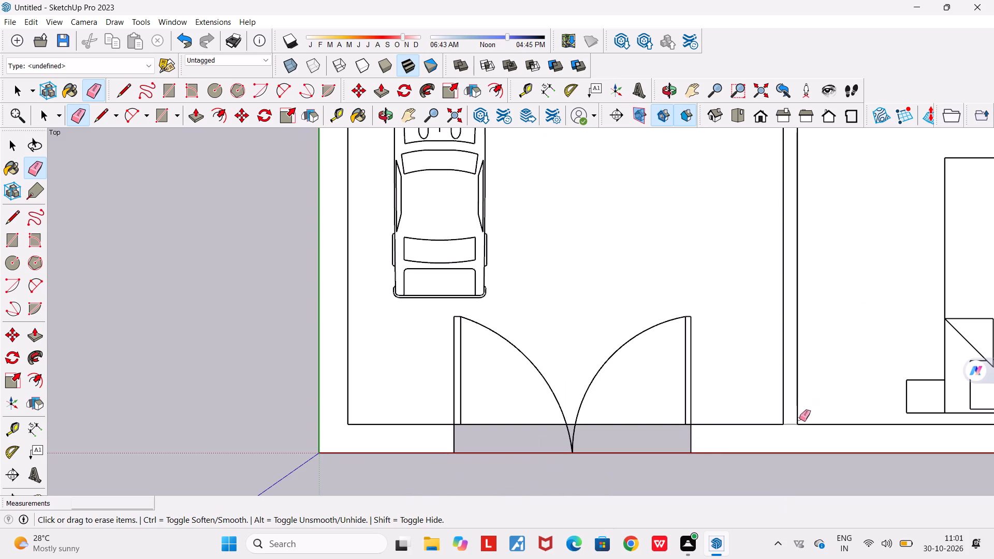
pyautogui.click(790, 424)
pyautogui.scroll(-5, 790, 424)
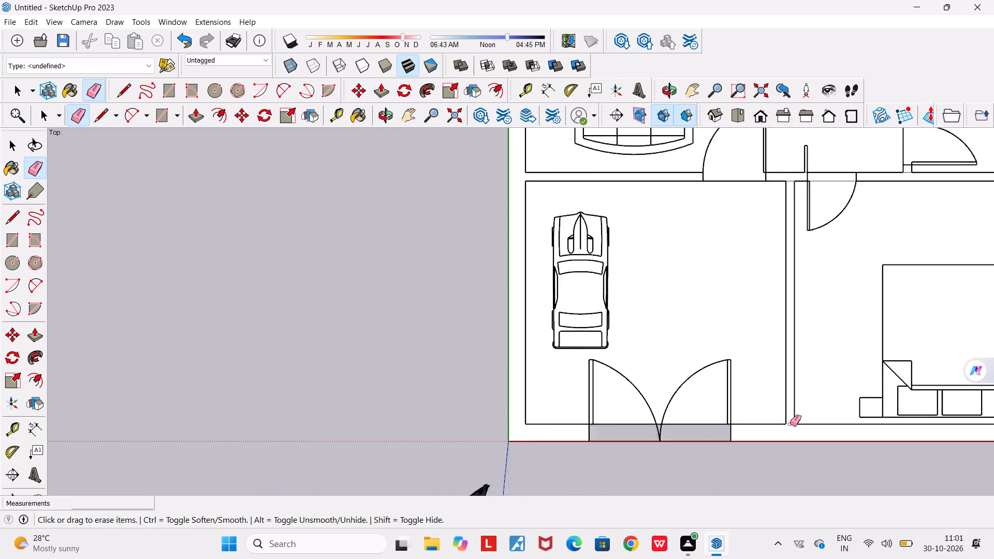
pyautogui.scroll(-14, 790, 424)
pyautogui.scroll(11, 901, 409)
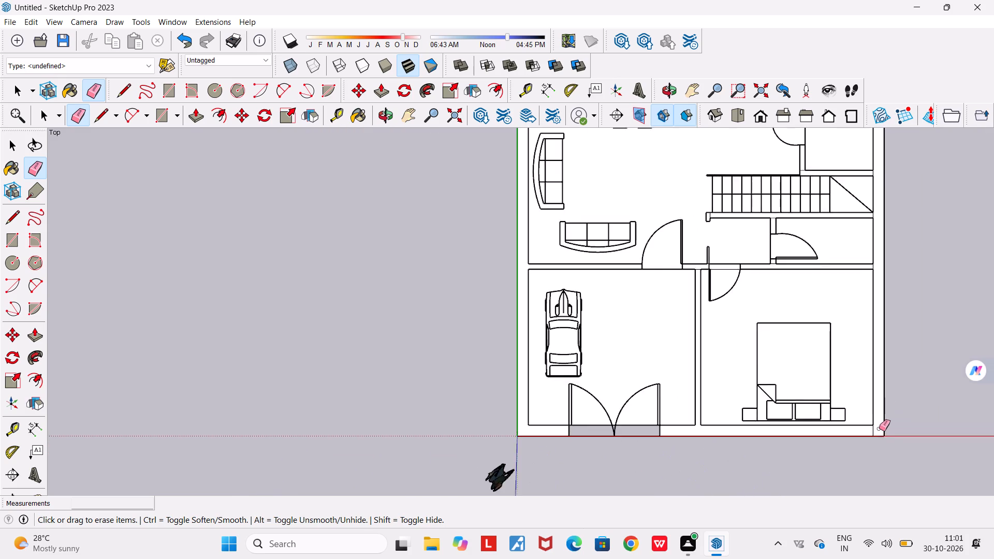
pyautogui.scroll(2, 879, 429)
pyautogui.click(871, 429)
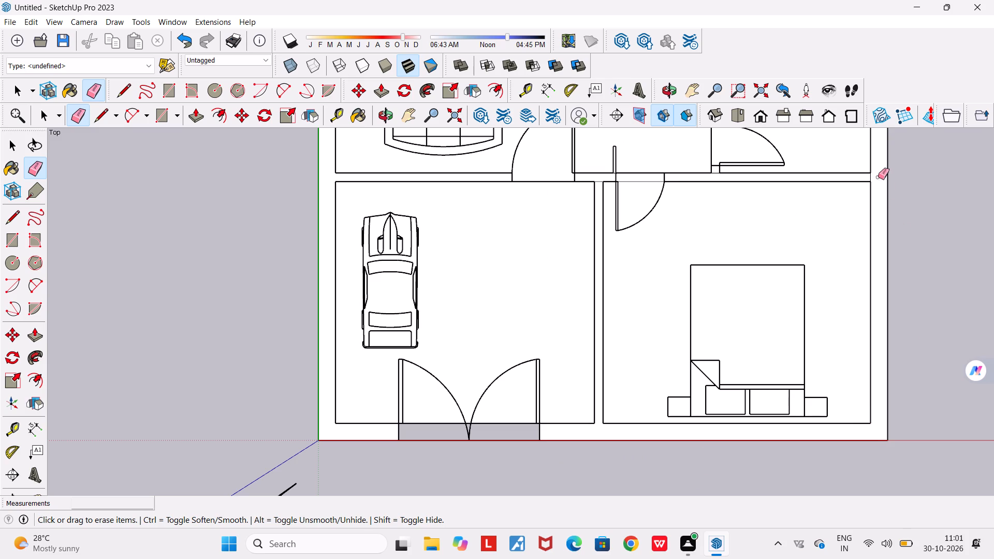
pyautogui.click(871, 177)
# Erase the seams at the wall stub by the under-stairs room's door and atop the partition between the car room and bedroom.
pyautogui.scroll(5, 714, 178)
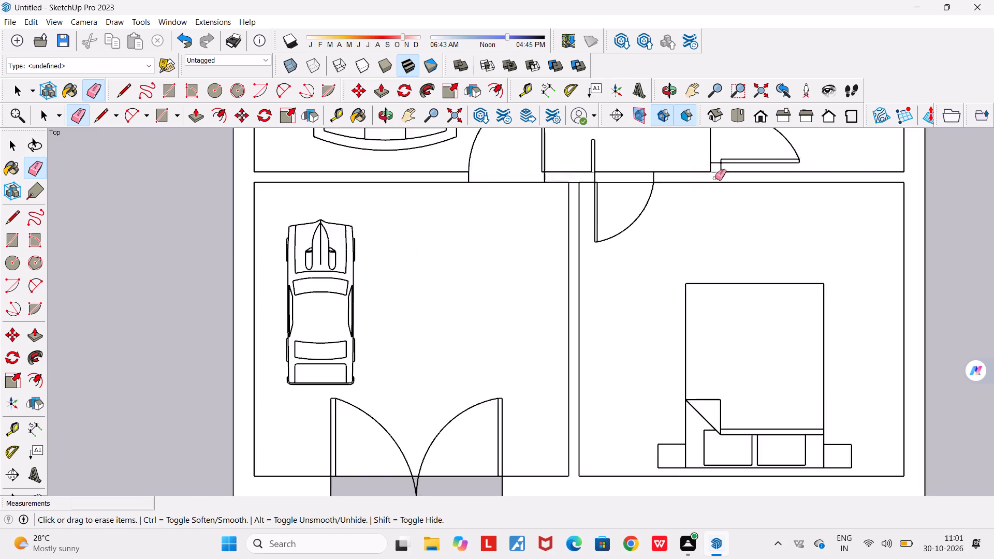
pyautogui.scroll(3, 691, 153)
pyautogui.click(724, 173)
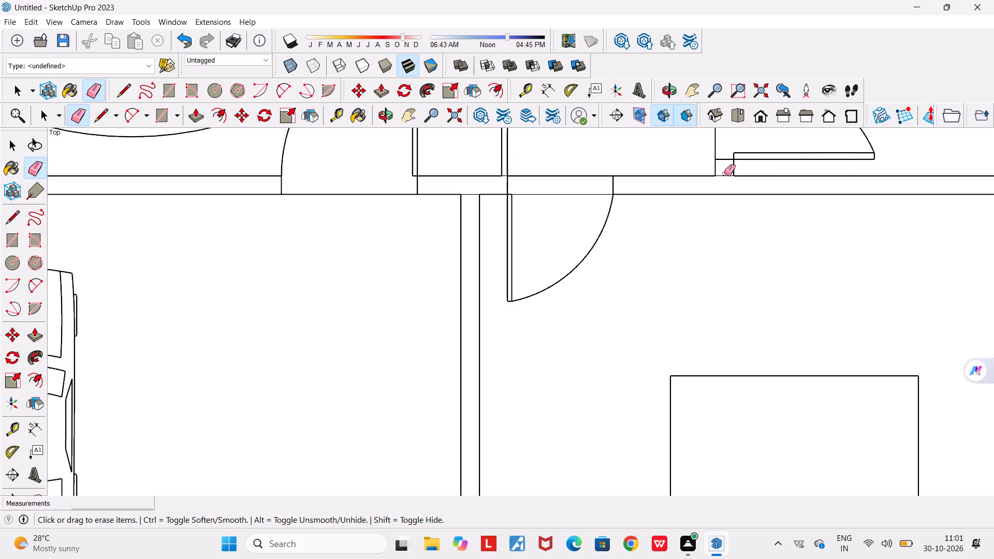
pyautogui.click(722, 175)
pyautogui.click(466, 196)
# Erase the overlapping seam lines at the outer walls' upper-left corner, above the kitchen.
pyautogui.scroll(-16, 469, 194)
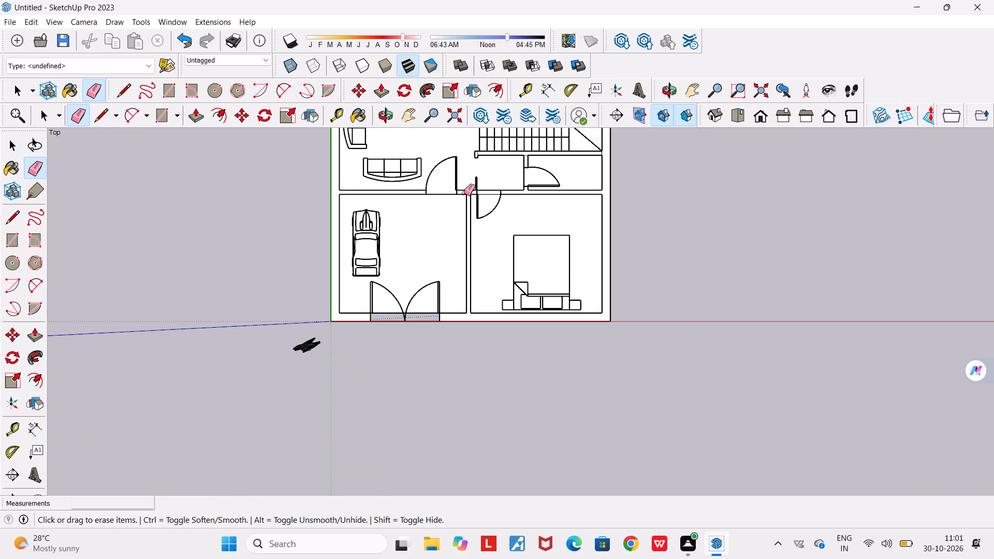
pyautogui.scroll(-10, 464, 193)
pyautogui.write('hh')
pyautogui.moveTo(496, 155); pyautogui.dragTo(554, 343)
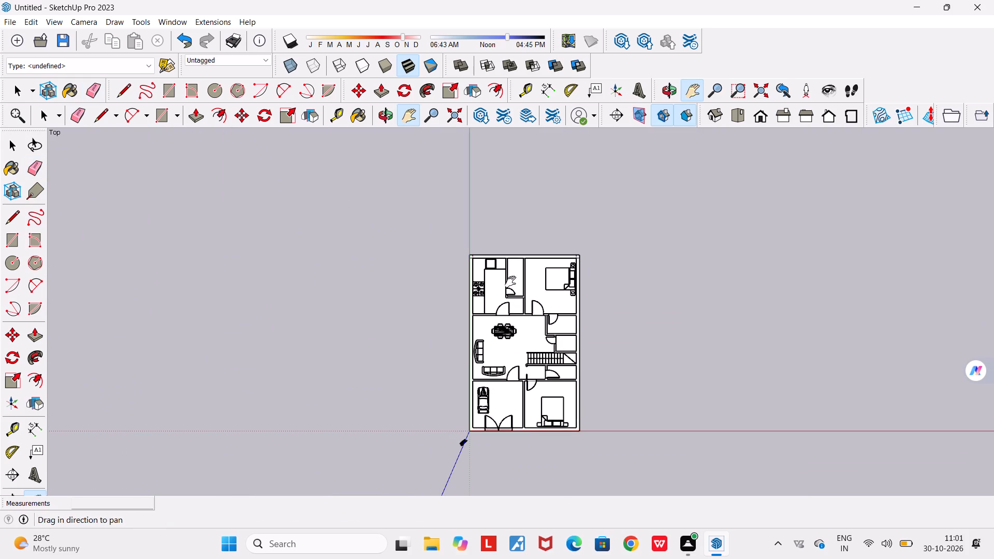
pyautogui.scroll(12, 507, 276)
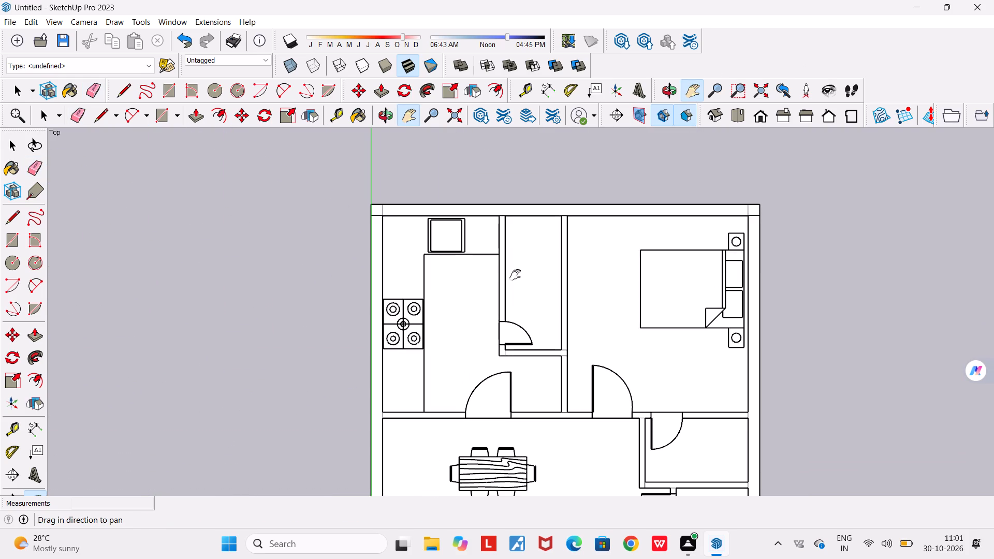
pyautogui.press('e')
pyautogui.scroll(5, 367, 188)
pyautogui.scroll(9, 407, 216)
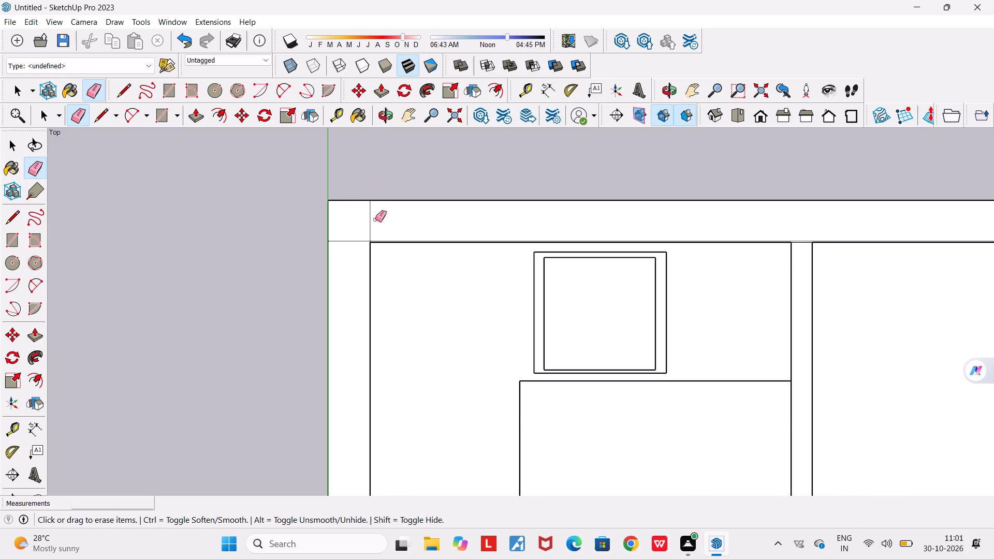
pyautogui.moveTo(373, 218); pyautogui.dragTo(352, 247)
# Erase the seam lines where the narrow room's two side partitions meet the upper outer wall.
pyautogui.scroll(-11, 352, 244)
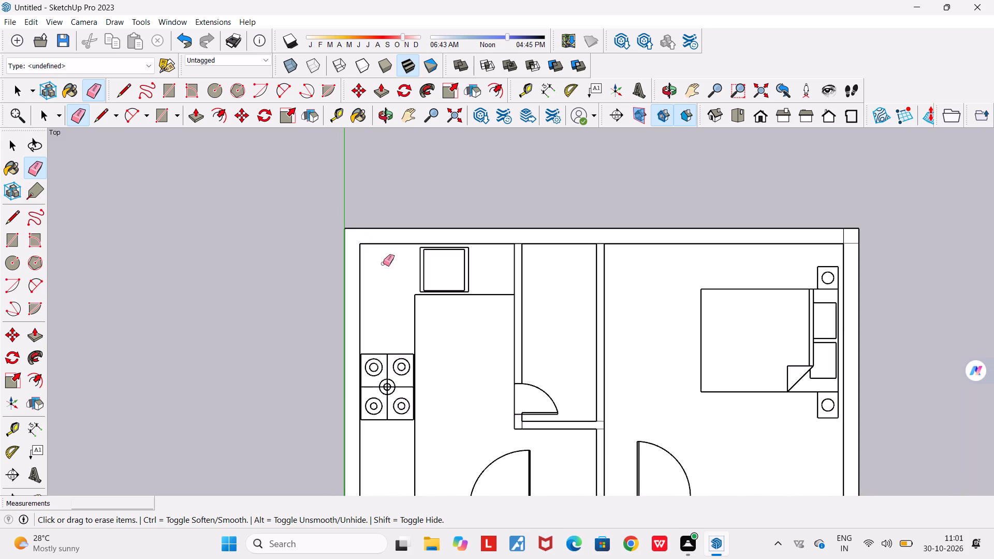
pyautogui.scroll(19, 513, 241)
pyautogui.scroll(6, 524, 247)
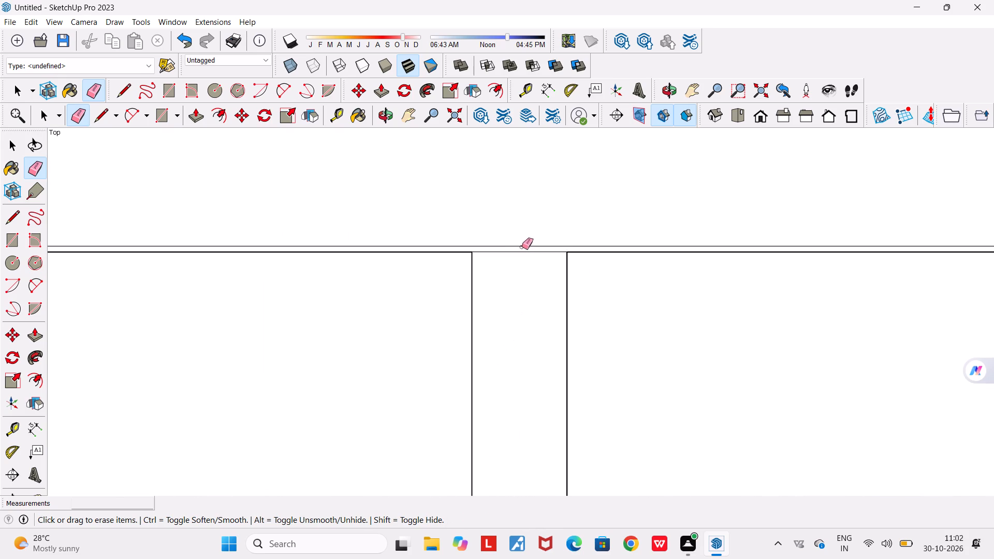
pyautogui.moveTo(524, 253); pyautogui.dragTo(525, 264)
pyautogui.scroll(-20, 523, 265)
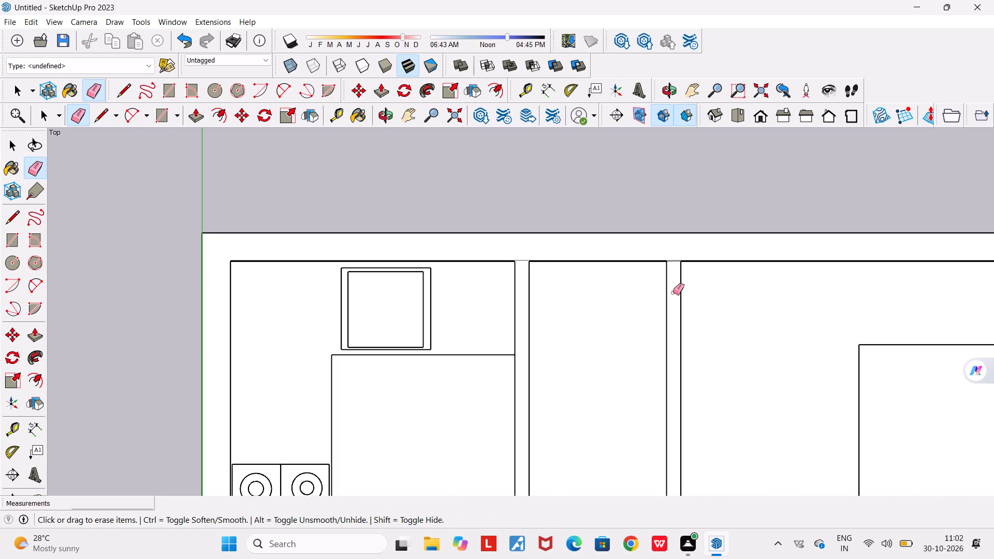
pyautogui.scroll(18, 669, 262)
pyautogui.moveTo(676, 265); pyautogui.dragTo(672, 231)
pyautogui.scroll(-7, 672, 231)
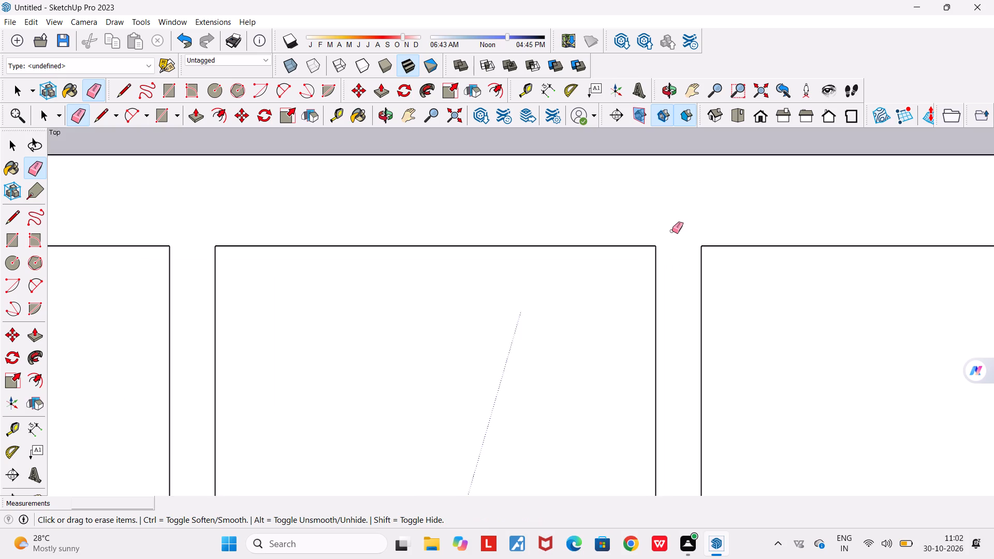
# Erase the overlapping seam lines at the outer walls' upper-right corner, beside the upper bedroom.
pyautogui.scroll(-7, 672, 231)
pyautogui.scroll(-14, 669, 231)
pyautogui.scroll(4, 859, 234)
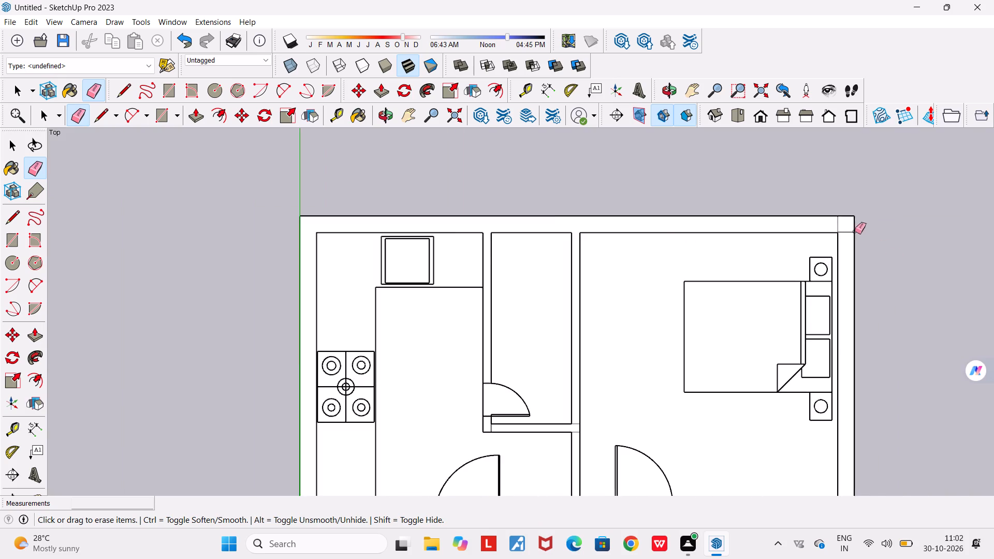
pyautogui.scroll(12, 855, 231)
pyautogui.moveTo(833, 220); pyautogui.dragTo(849, 280)
pyautogui.scroll(-6, 847, 275)
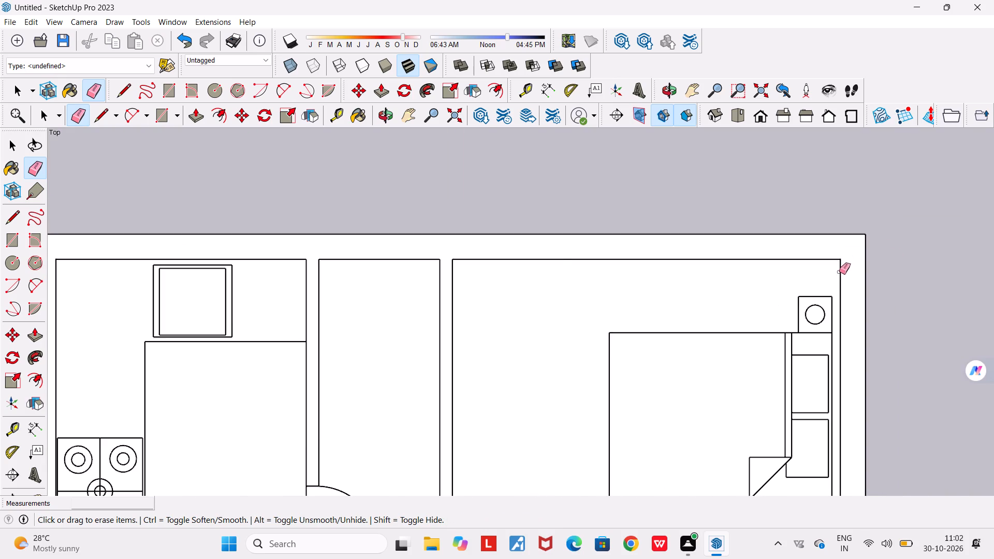
# Erase the seam lines where the narrow room's lower wall joins the upper bedroom's partition.
pyautogui.scroll(-6, 839, 271)
pyautogui.scroll(-7, 641, 366)
pyautogui.scroll(5, 616, 452)
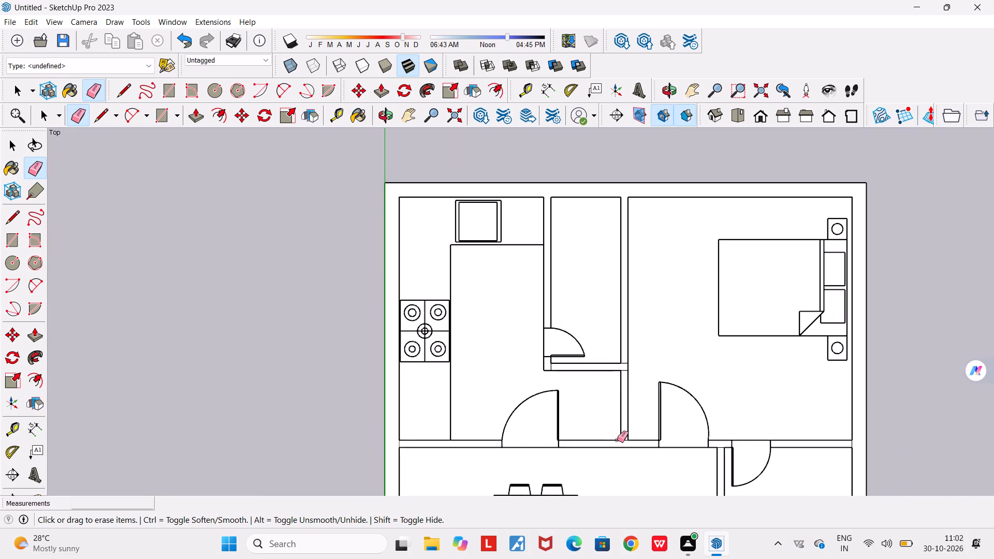
pyautogui.scroll(18, 617, 440)
pyautogui.moveTo(636, 236); pyautogui.dragTo(640, 328)
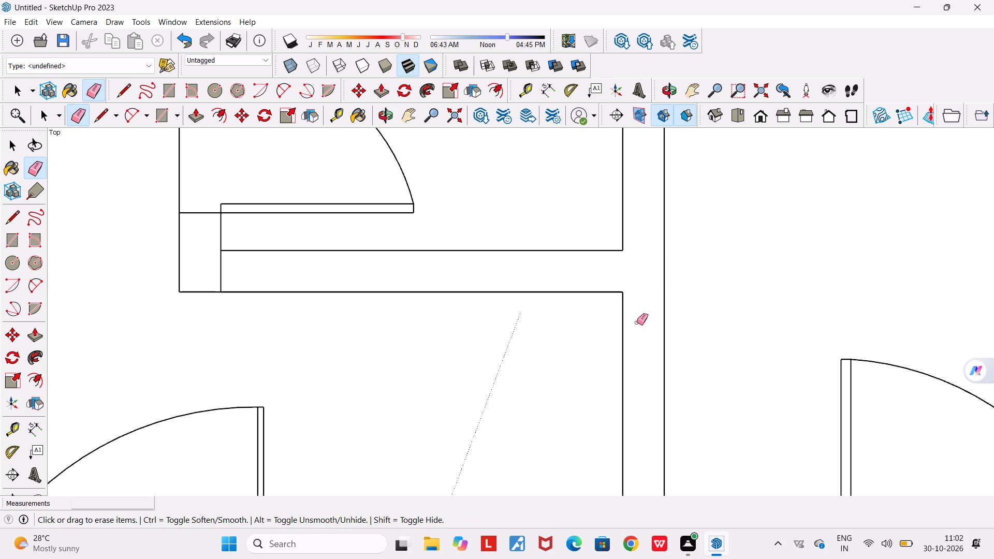
pyautogui.scroll(-18, 576, 275)
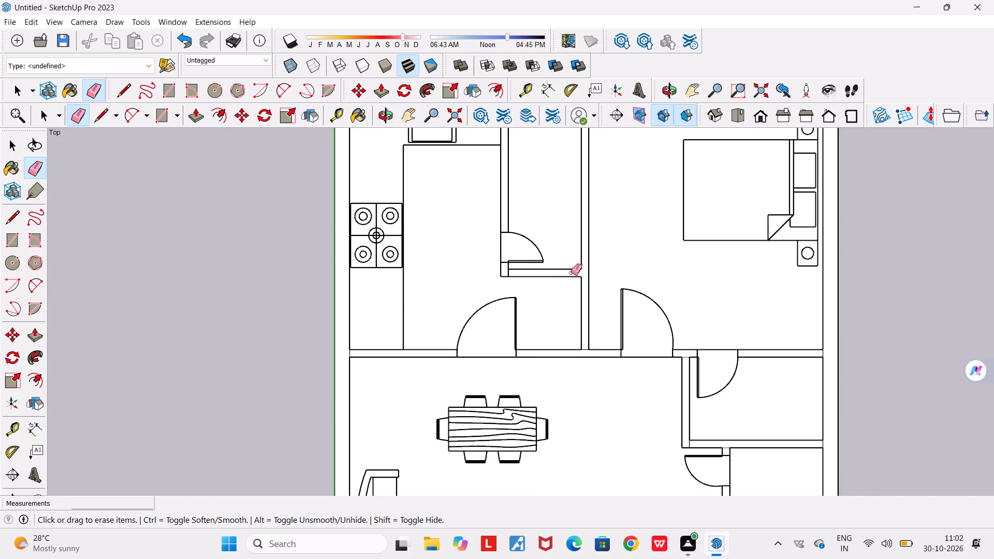
# Erase the seam lines where the wall below the kitchen meets the left outer wall and the upper bedroom's partition.
pyautogui.scroll(-7, 570, 271)
pyautogui.scroll(5, 489, 183)
pyautogui.scroll(3, 450, 408)
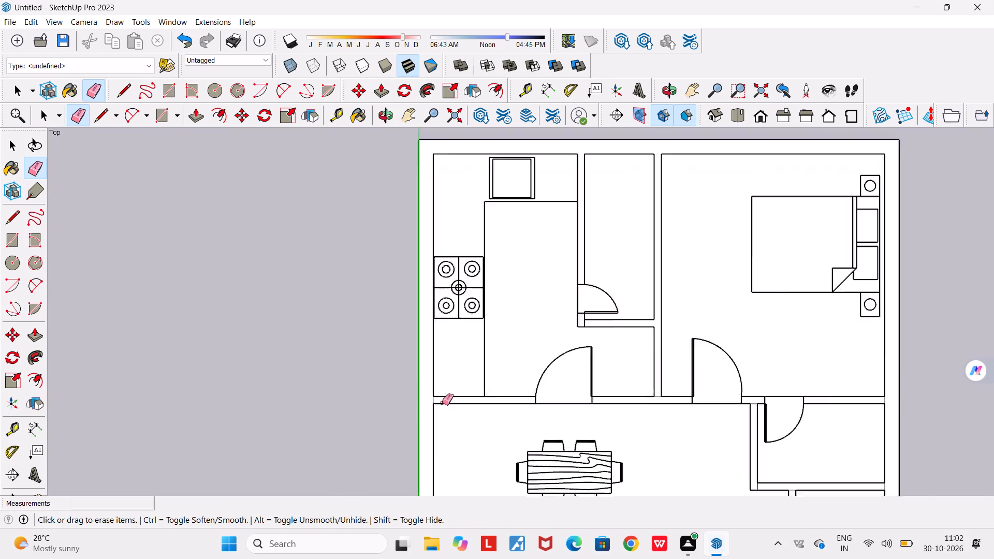
pyautogui.scroll(11, 442, 403)
pyautogui.moveTo(421, 392); pyautogui.dragTo(412, 392)
pyautogui.scroll(-13, 415, 393)
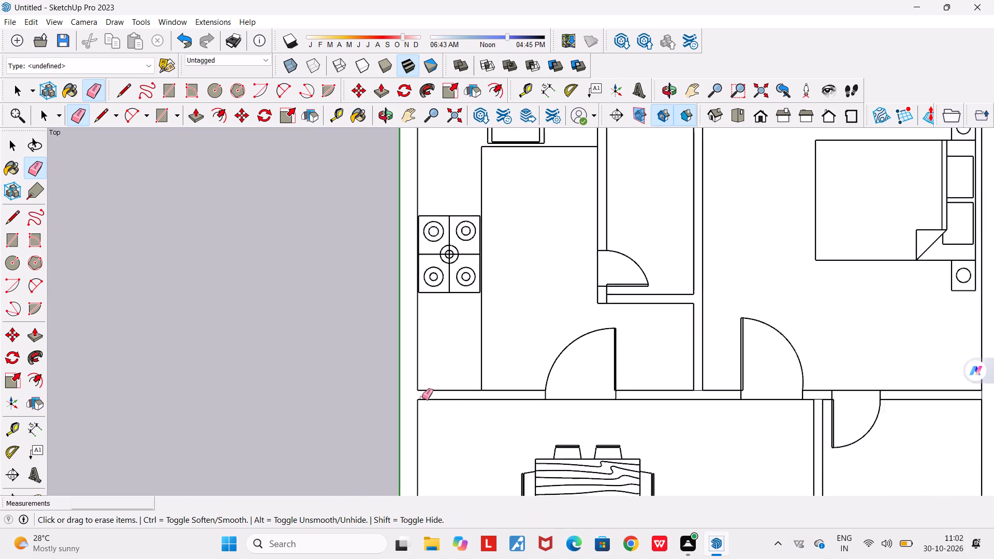
pyautogui.scroll(10, 684, 402)
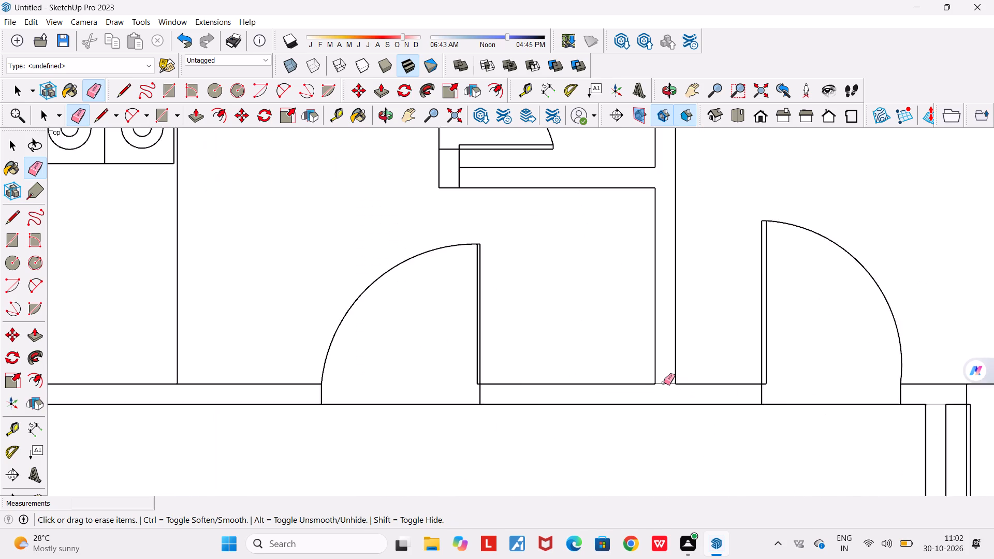
pyautogui.scroll(2, 664, 383)
pyautogui.moveTo(665, 383); pyautogui.dragTo(673, 389)
pyautogui.scroll(-6, 673, 389)
pyautogui.scroll(-5, 879, 390)
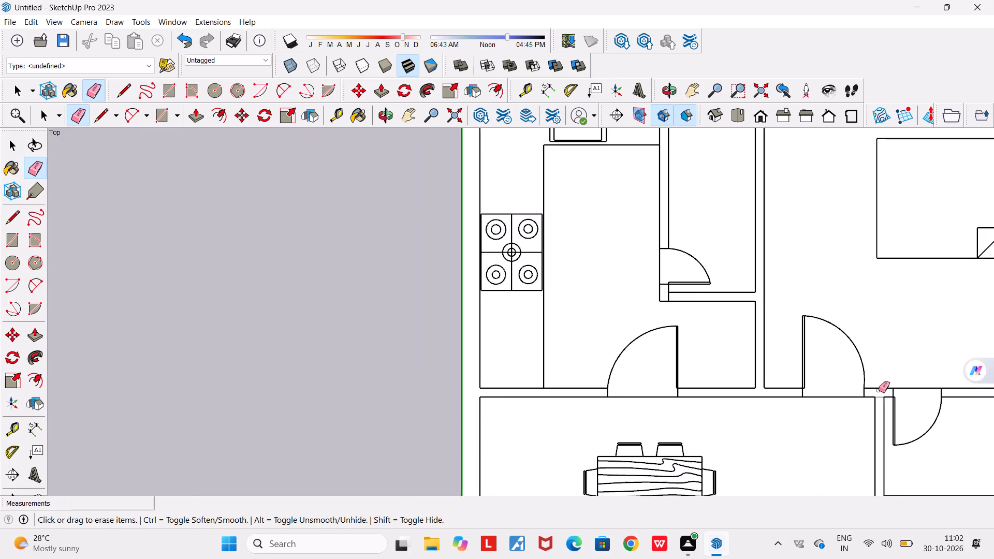
# Erase the seam lines where the wall below the upper bedroom meets the small room's partition and the right outer wall.
pyautogui.scroll(-8, 879, 390)
pyautogui.scroll(13, 981, 420)
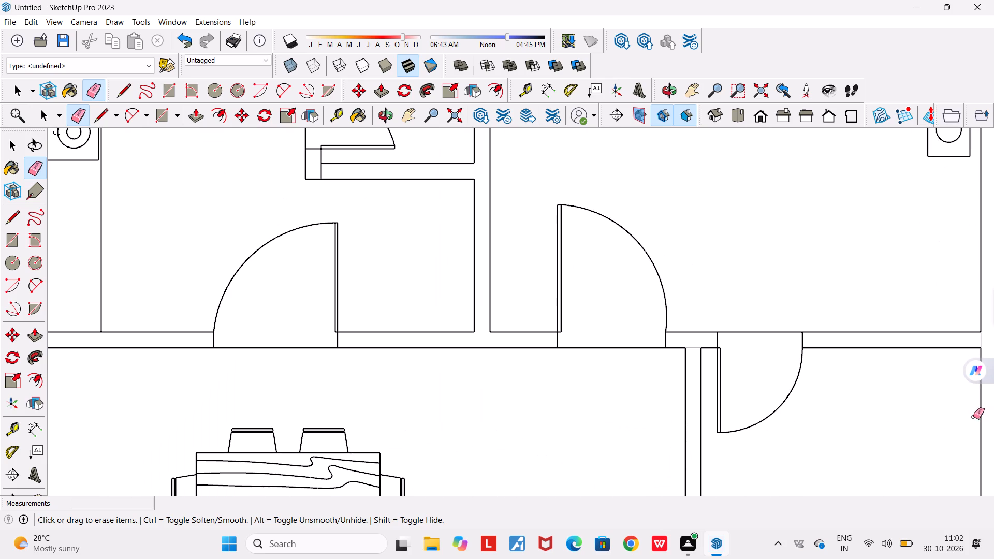
pyautogui.moveTo(691, 346); pyautogui.dragTo(692, 353)
pyautogui.scroll(-11, 692, 356)
pyautogui.scroll(9, 788, 355)
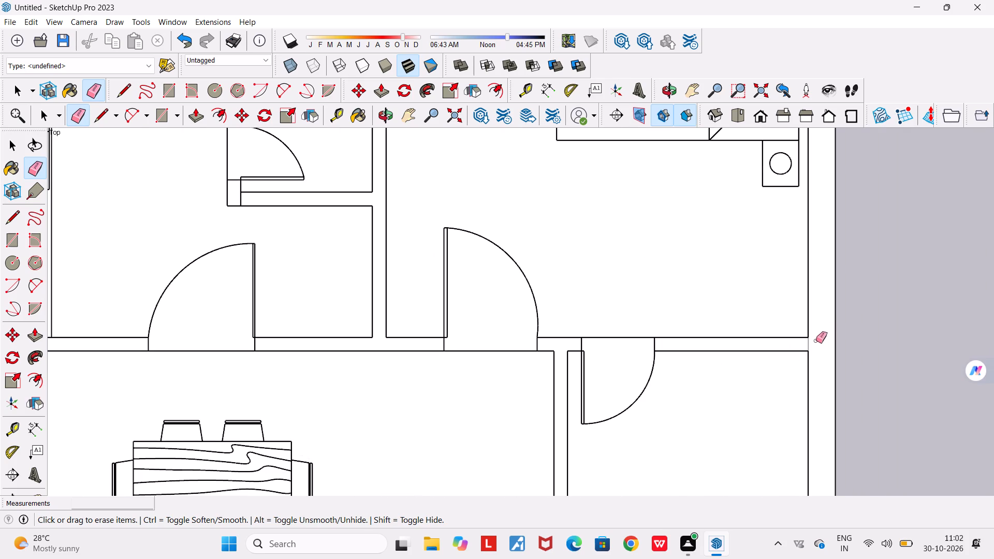
pyautogui.moveTo(814, 341); pyautogui.dragTo(798, 342)
pyautogui.scroll(-12, 797, 342)
# Erase the seam lines at both ends of the lower wall of the small room directly below the upper bedroom.
pyautogui.scroll(10, 794, 415)
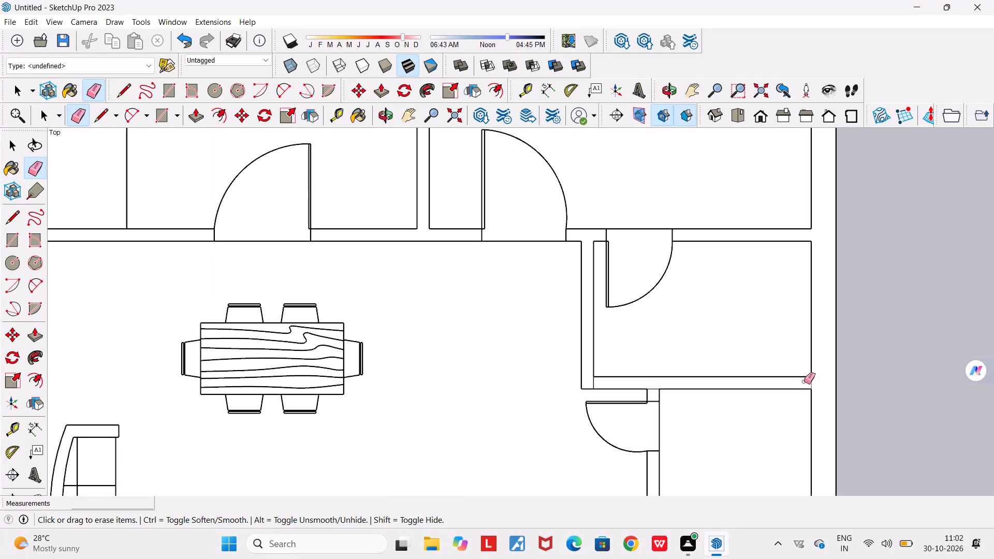
pyautogui.click(811, 385)
pyautogui.scroll(5, 588, 380)
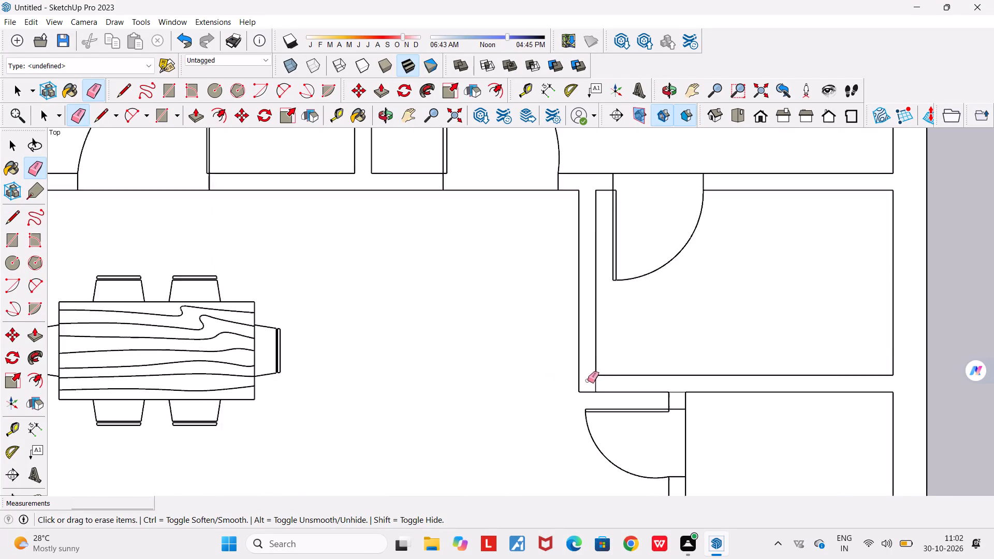
pyautogui.moveTo(601, 390); pyautogui.dragTo(588, 383)
pyautogui.scroll(-14, 588, 383)
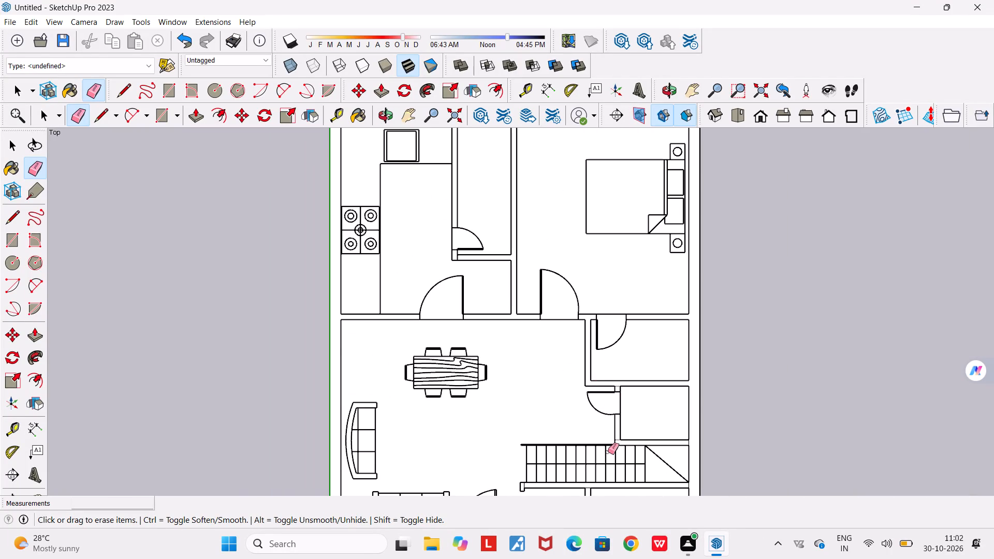
# Erase the seam lines at both ends of the wall between the second small room and the staircase.
pyautogui.scroll(15, 610, 452)
pyautogui.moveTo(636, 409); pyautogui.dragTo(638, 434)
pyautogui.scroll(-6, 631, 430)
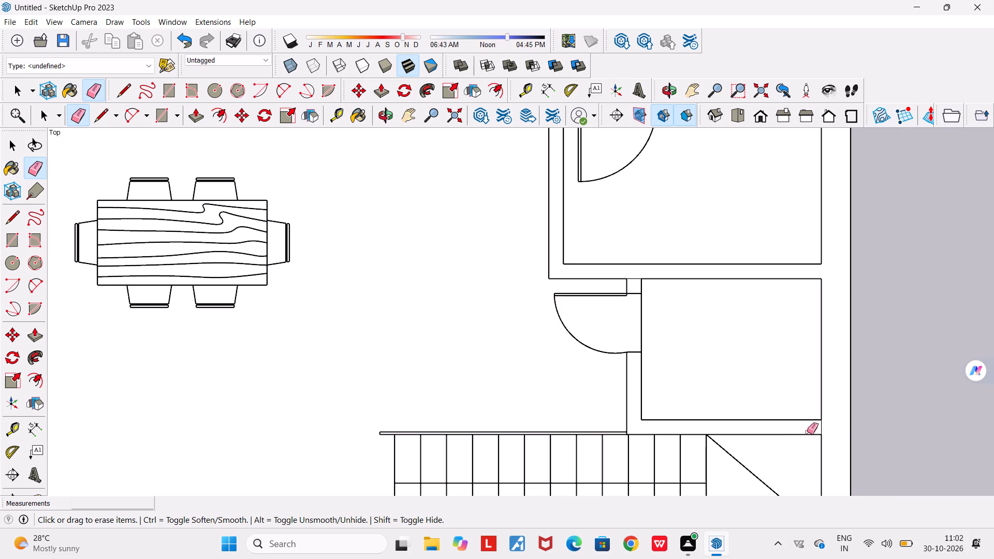
pyautogui.scroll(4, 833, 424)
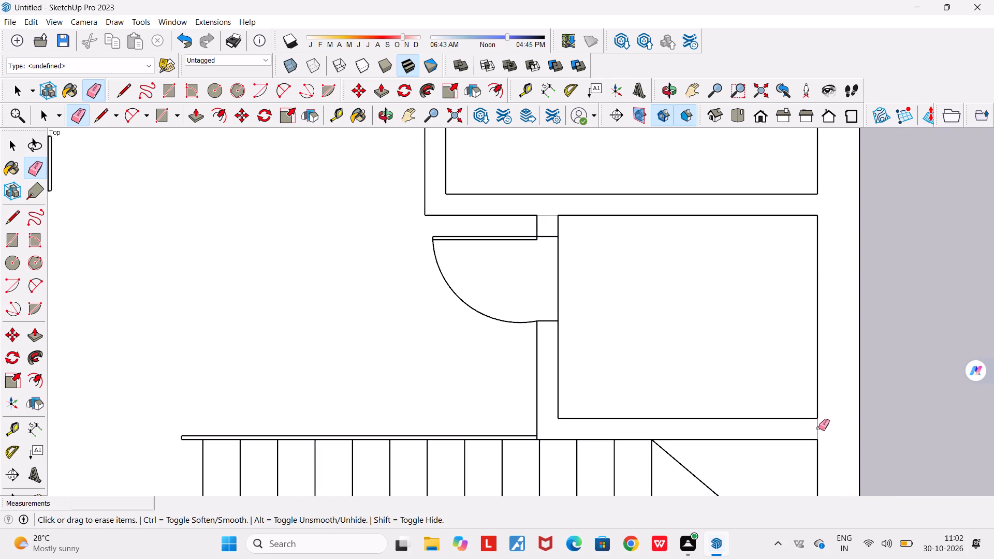
pyautogui.click(818, 428)
pyautogui.scroll(-17, 815, 428)
# Erase the seam lines along the wall below the staircase, at the outer wall, the short end return and the partition beneath.
pyautogui.scroll(4, 817, 484)
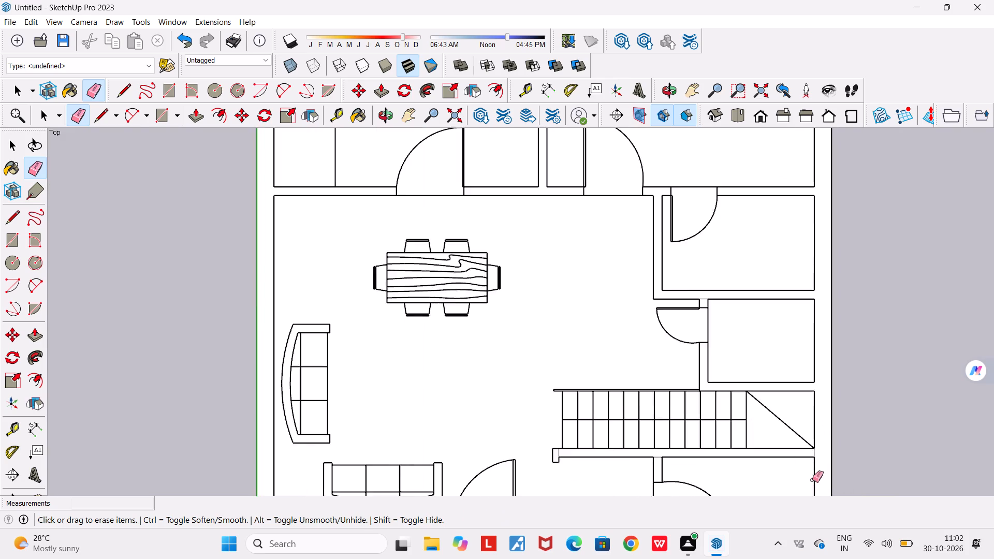
pyautogui.scroll(8, 812, 480)
pyautogui.click(814, 435)
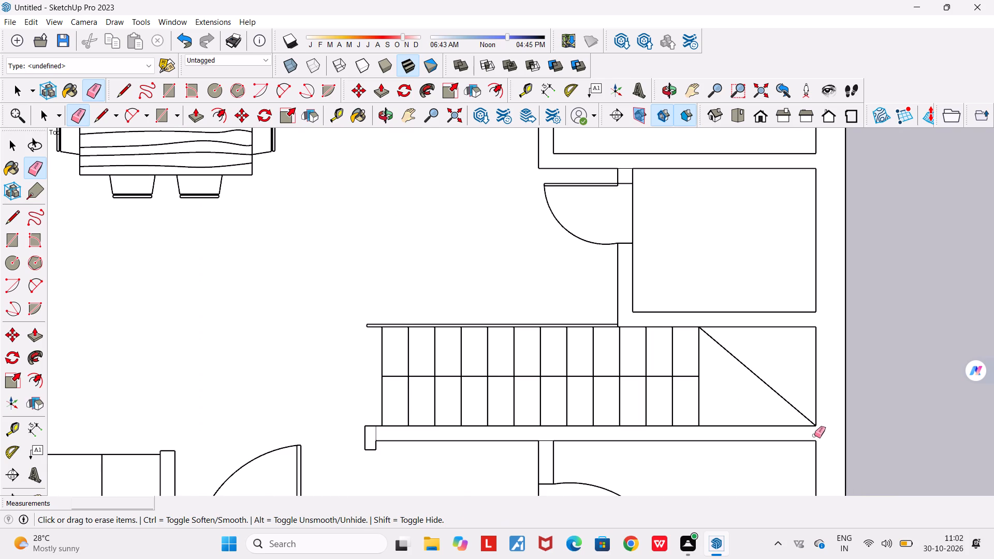
pyautogui.scroll(-6, 814, 435)
pyautogui.scroll(10, 544, 459)
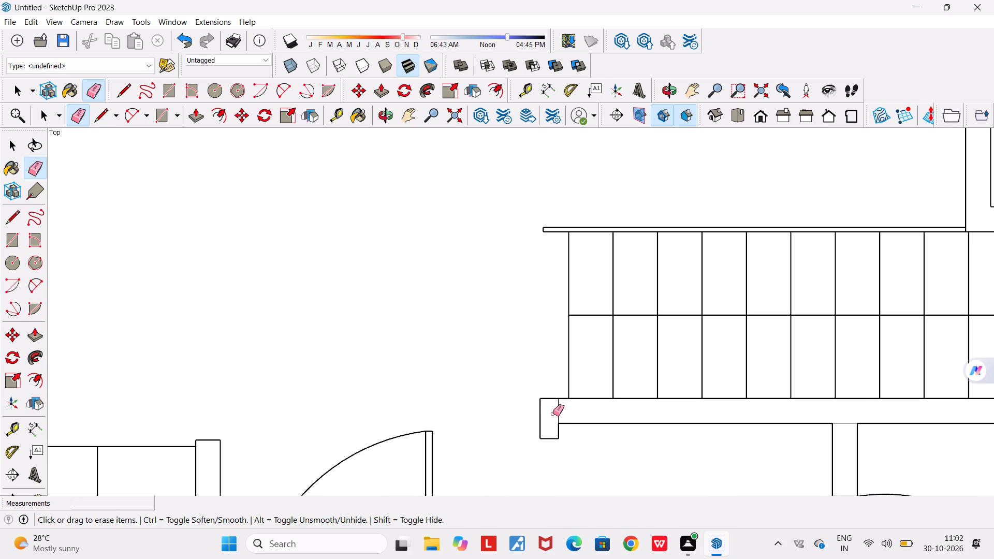
pyautogui.click(559, 416)
pyautogui.scroll(-10, 558, 417)
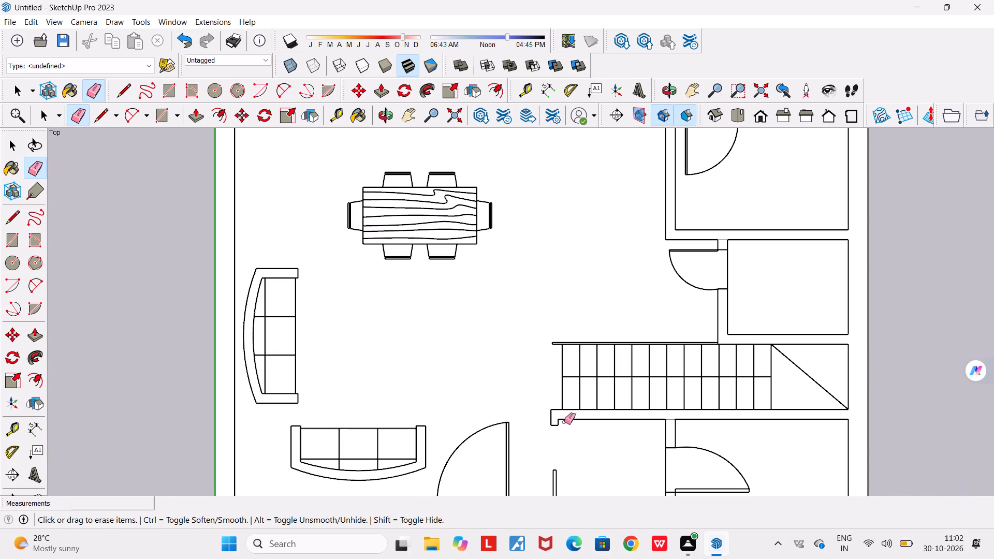
pyautogui.scroll(9, 666, 420)
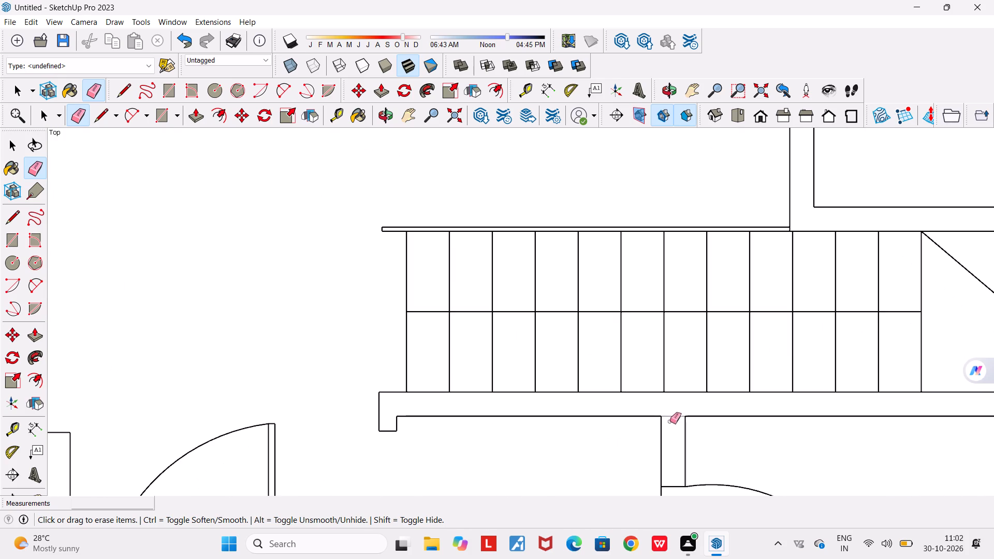
pyautogui.moveTo(672, 410); pyautogui.dragTo(676, 431)
pyautogui.scroll(-20, 670, 426)
pyautogui.scroll(-6, 670, 426)
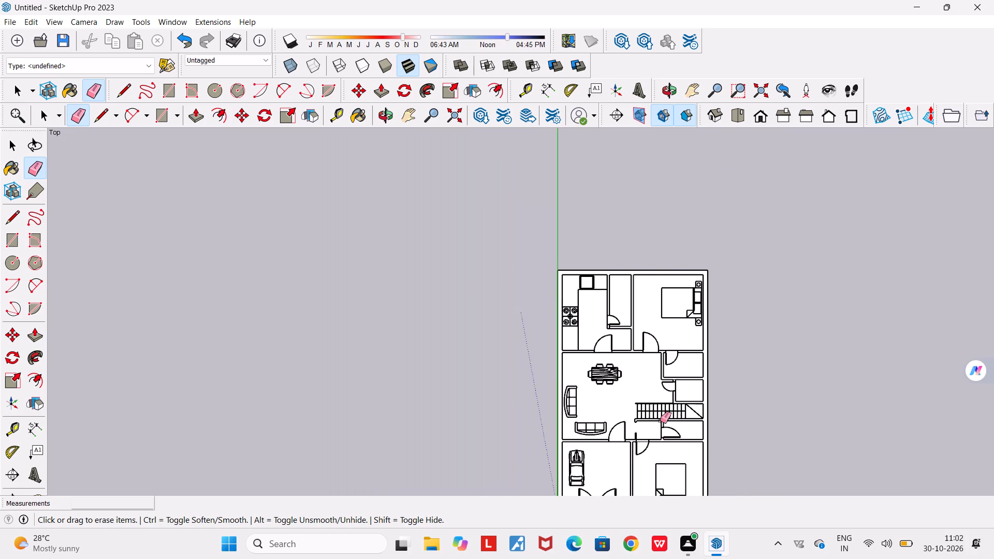
# Examine the wall junctions across the whole plan for leftover seam lines.
pyautogui.scroll(10, 661, 488)
pyautogui.scroll(4, 650, 396)
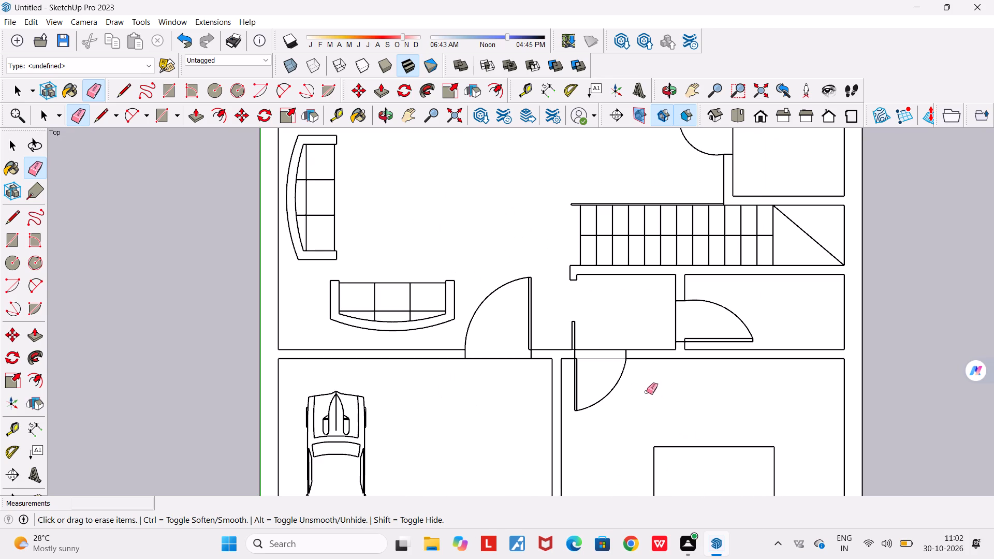
pyautogui.scroll(1, 666, 354)
pyautogui.scroll(-6, 666, 354)
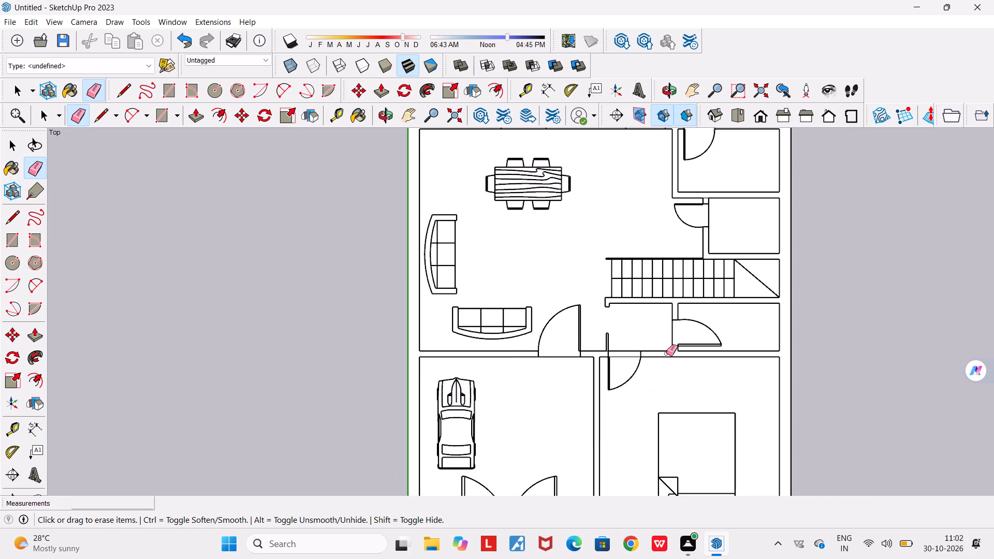
pyautogui.scroll(-8, 666, 354)
pyautogui.scroll(8, 667, 417)
pyautogui.scroll(-5, 650, 462)
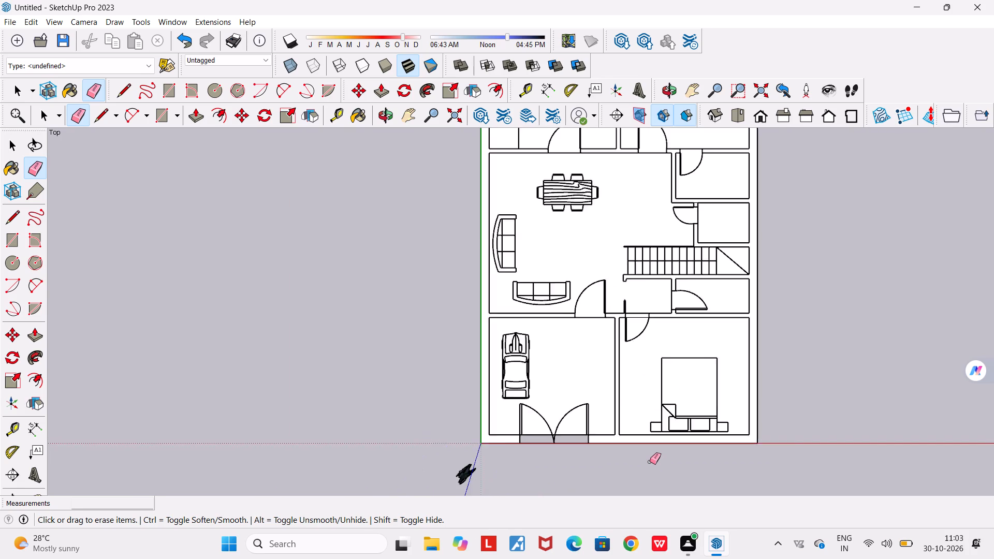
pyautogui.scroll(-9, 650, 462)
pyautogui.scroll(13, 636, 352)
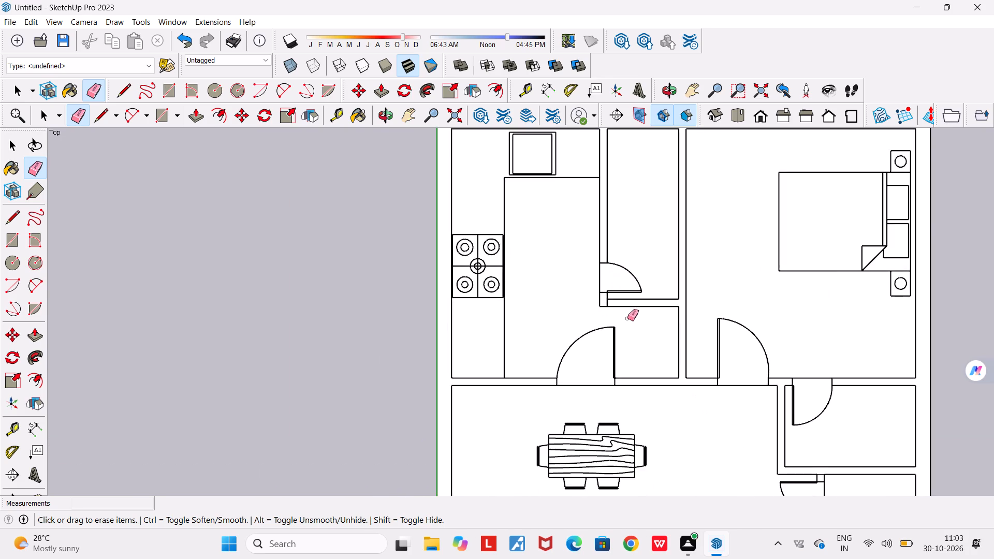
pyautogui.scroll(3, 627, 318)
pyautogui.scroll(-5, 627, 318)
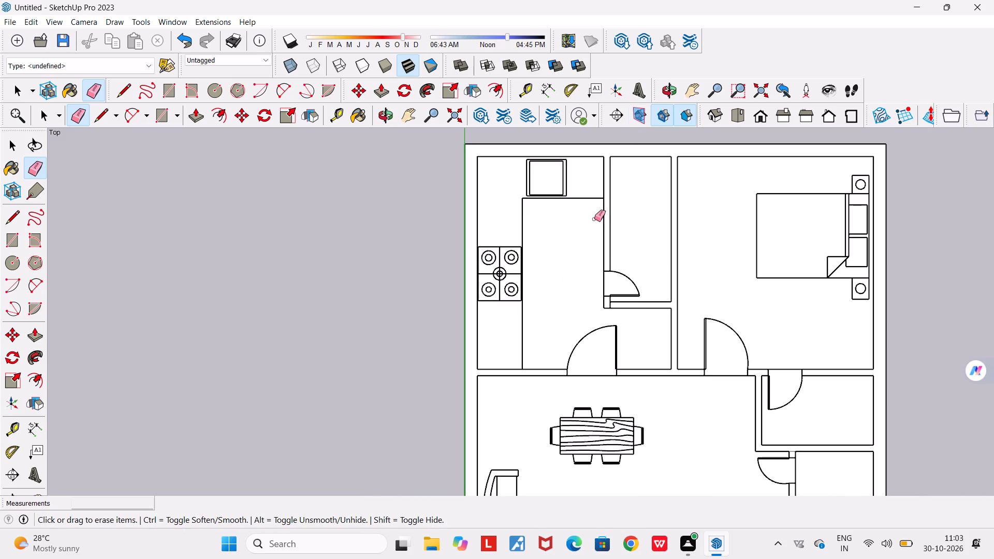
pyautogui.press('h')
pyautogui.moveTo(595, 220); pyautogui.dragTo(473, 250)
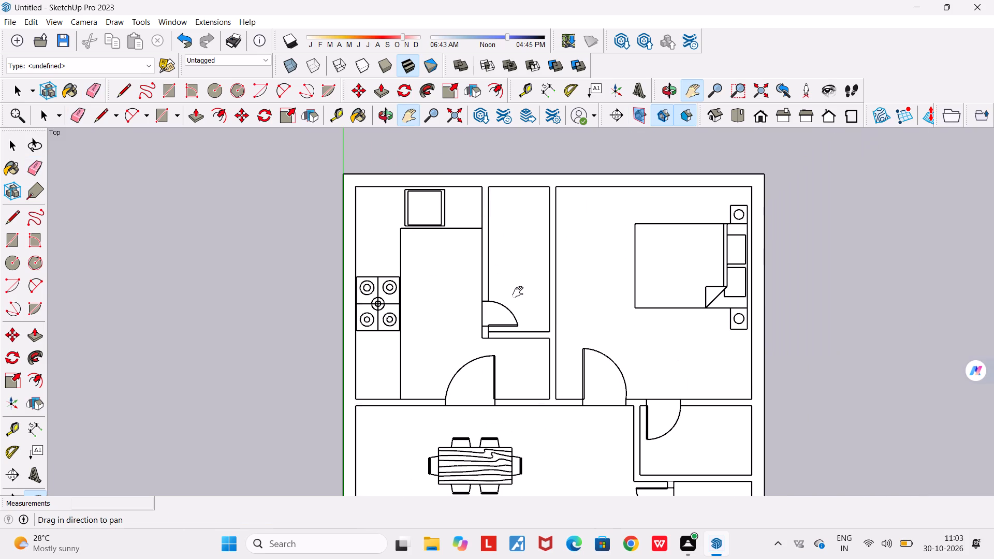
pyautogui.scroll(5, 506, 431)
pyautogui.scroll(-3, 505, 430)
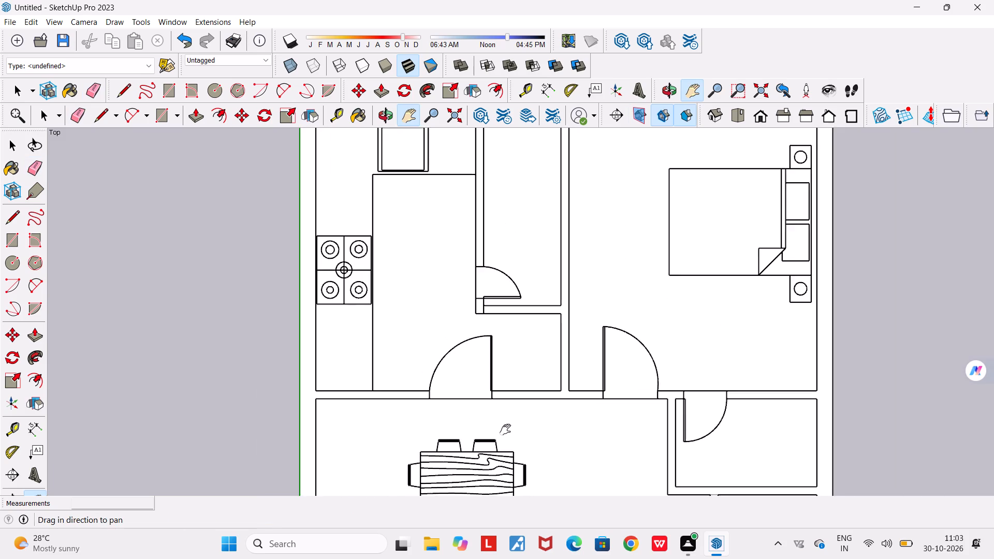
pyautogui.scroll(-9, 505, 430)
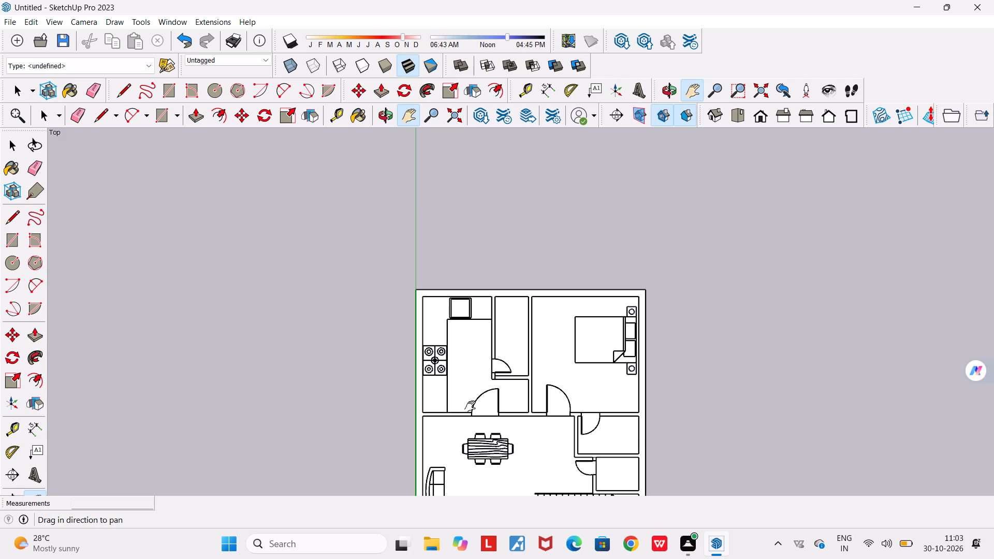
# Inspect the cleaned floor plan from the top and isometric views.
pyautogui.moveTo(480, 358); pyautogui.dragTo(504, 193)
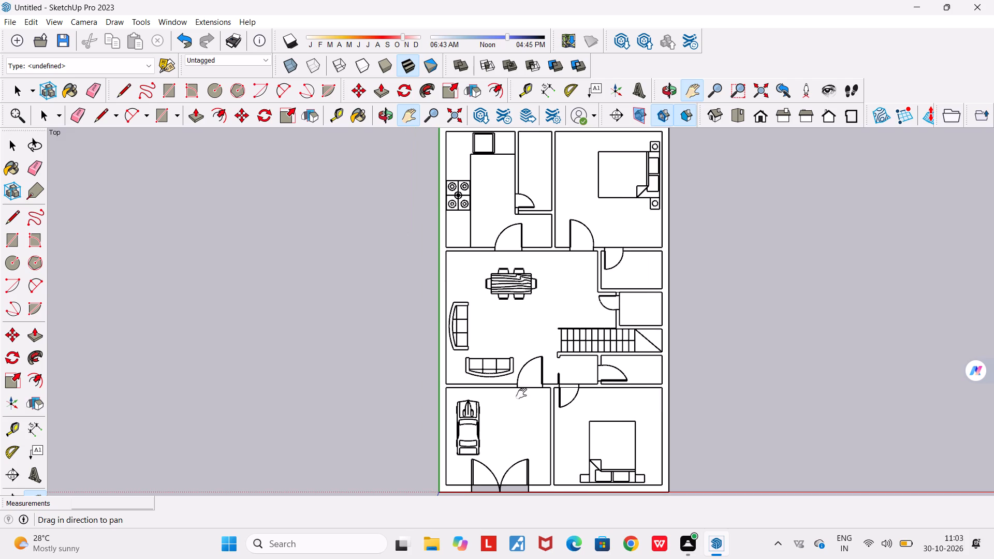
pyautogui.scroll(4, 515, 439)
pyautogui.moveTo(514, 438); pyautogui.dragTo(513, 399, button='middle')
pyautogui.scroll(-6, 514, 400)
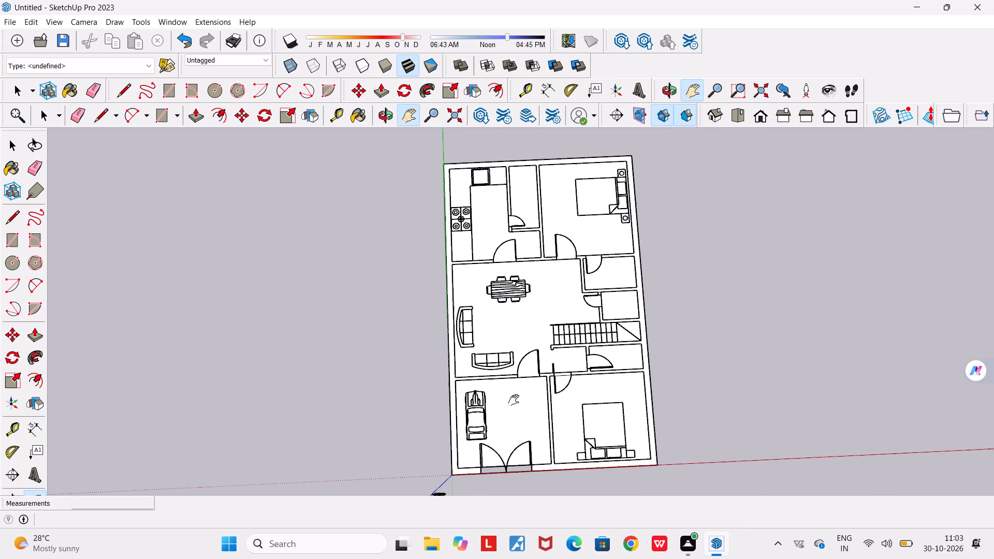
pyautogui.moveTo(506, 421); pyautogui.dragTo(527, 347)
pyautogui.scroll(4, 536, 372)
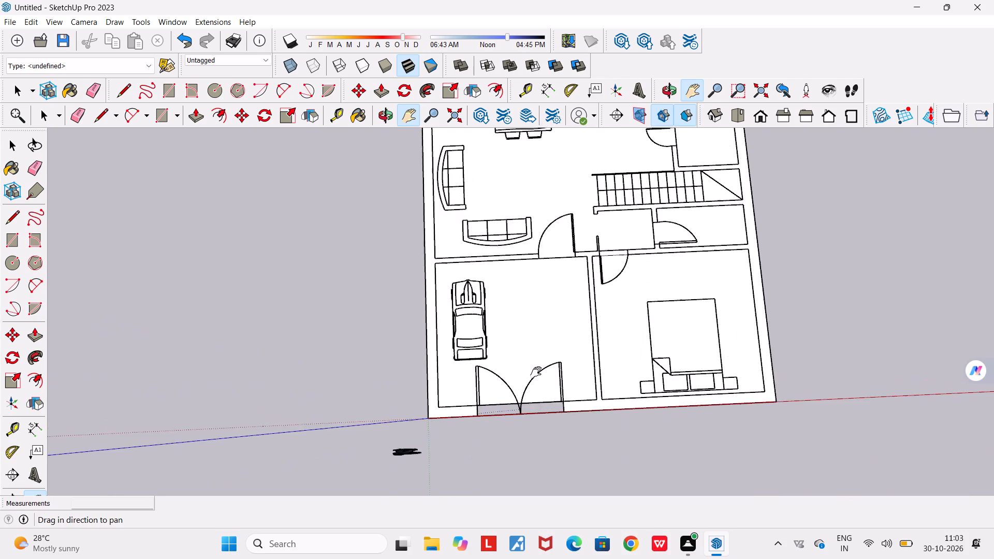
pyautogui.scroll(5, 536, 372)
pyautogui.moveTo(525, 367); pyautogui.dragTo(524, 380, button='middle')
pyautogui.scroll(-4, 524, 380)
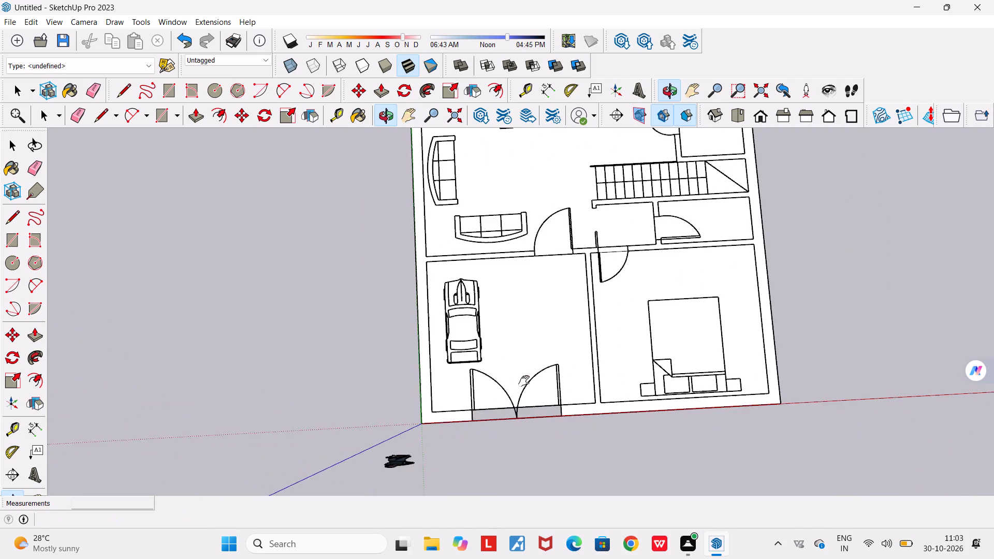
pyautogui.scroll(-5, 524, 381)
pyautogui.moveTo(540, 364); pyautogui.dragTo(399, 205, button='middle')
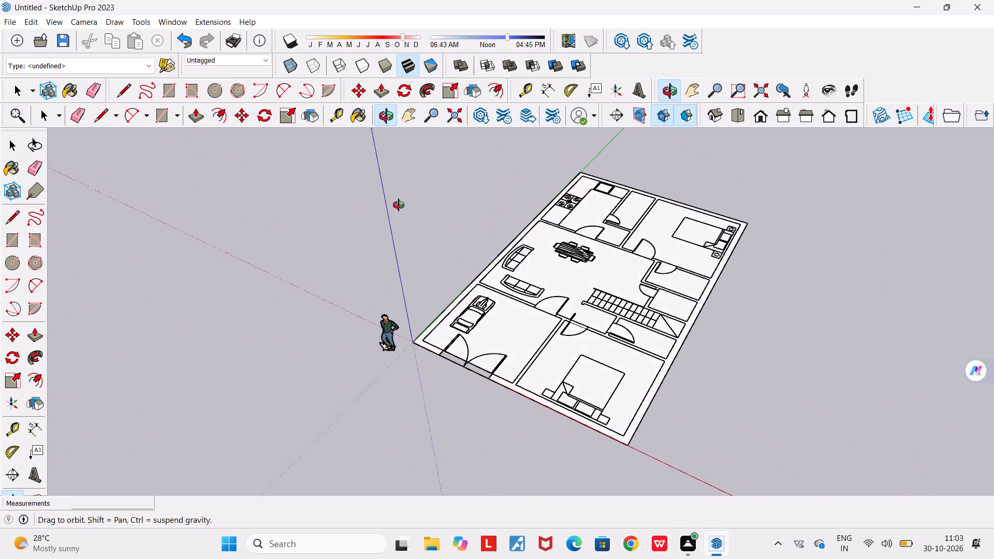
pyautogui.moveTo(399, 205); pyautogui.dragTo(461, 309, button='middle')
pyautogui.scroll(-4, 475, 325)
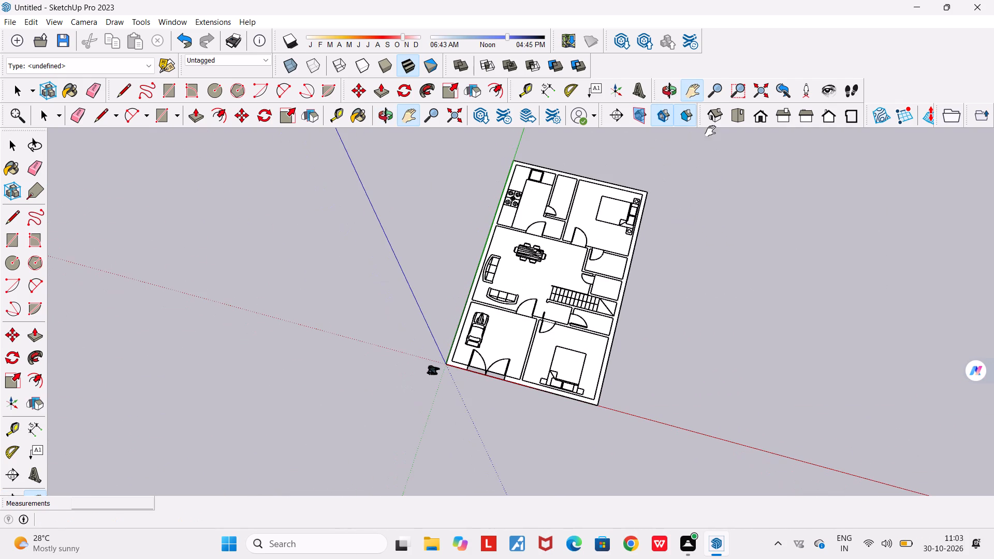
pyautogui.click(737, 110)
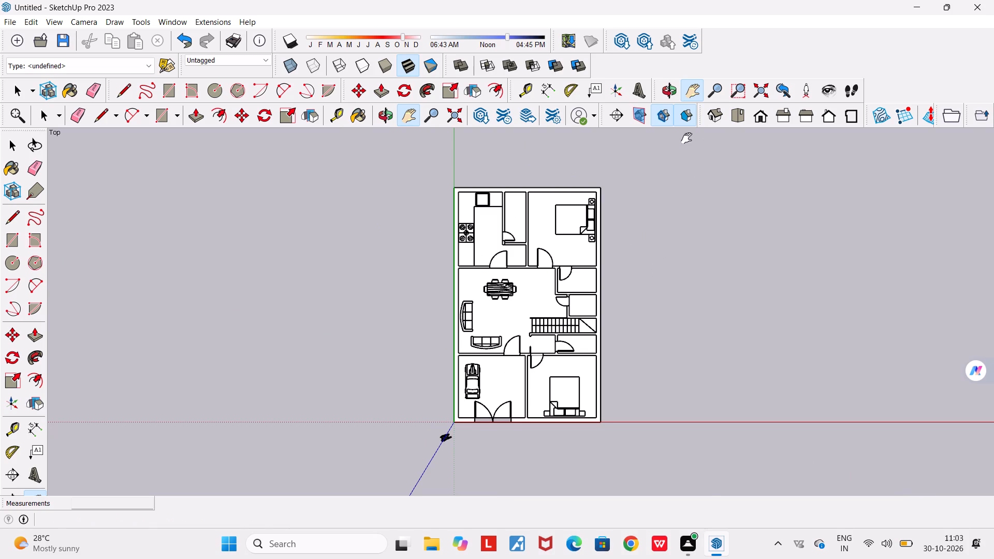
pyautogui.click(721, 113)
pyautogui.moveTo(486, 366); pyautogui.dragTo(499, 408, button='middle')
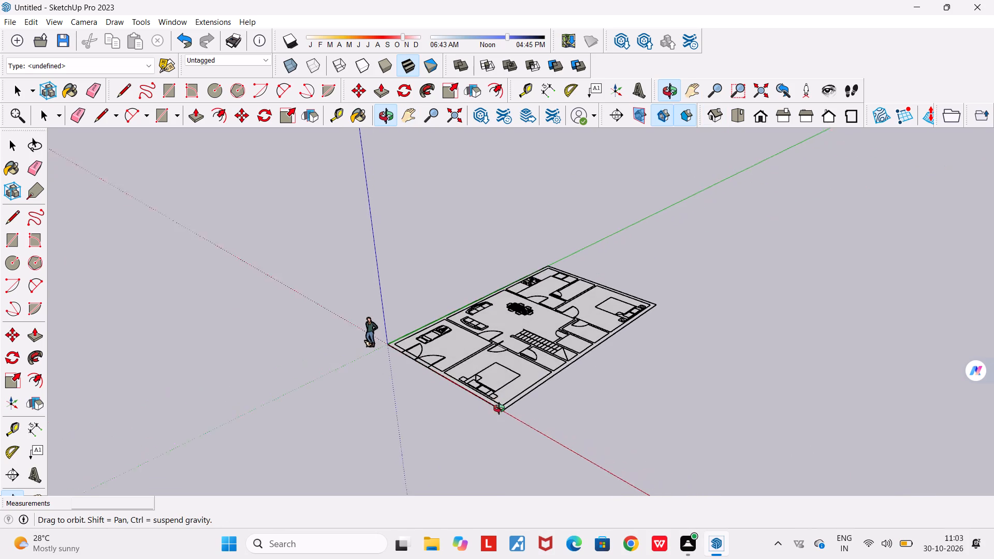
pyautogui.moveTo(499, 408); pyautogui.dragTo(479, 411, button='middle')
pyautogui.scroll(10, 466, 340)
pyautogui.press('space')
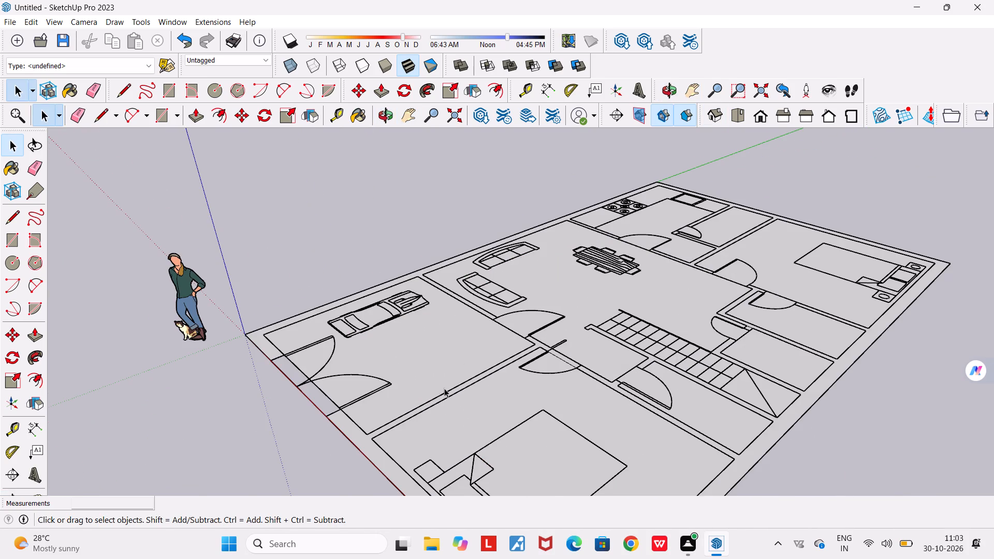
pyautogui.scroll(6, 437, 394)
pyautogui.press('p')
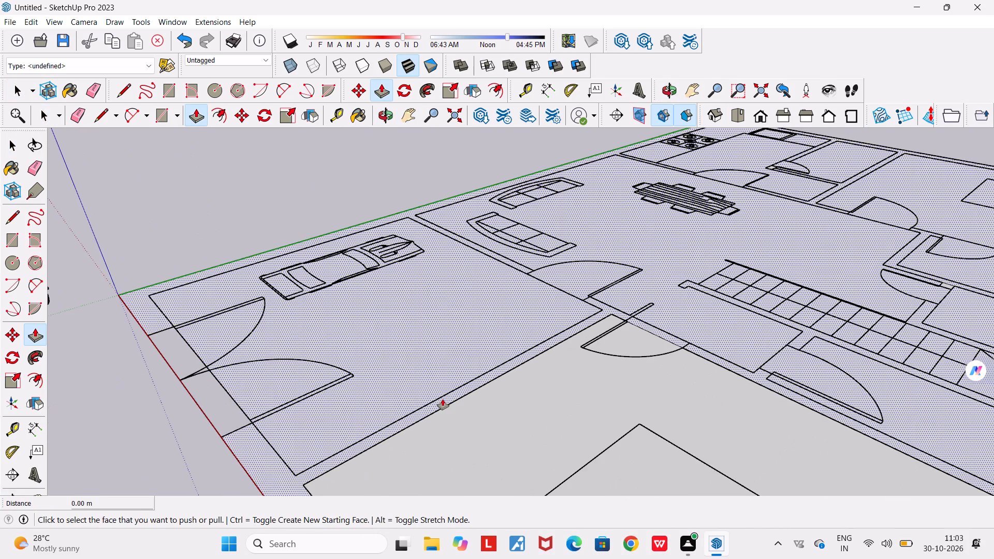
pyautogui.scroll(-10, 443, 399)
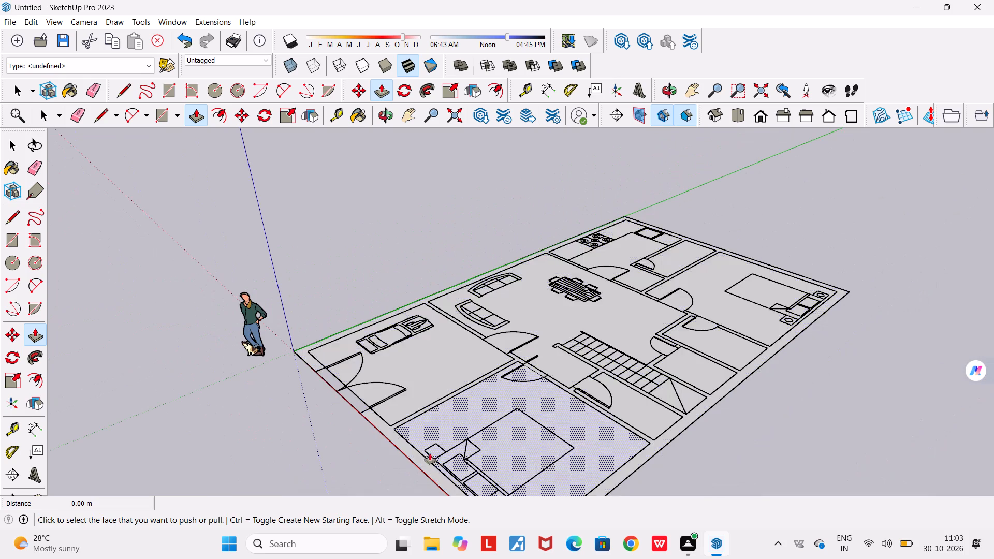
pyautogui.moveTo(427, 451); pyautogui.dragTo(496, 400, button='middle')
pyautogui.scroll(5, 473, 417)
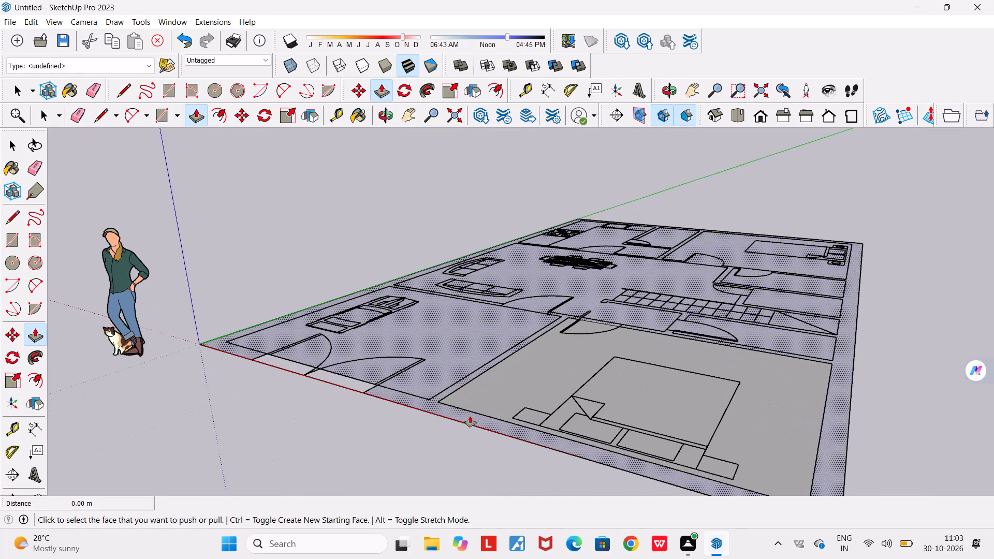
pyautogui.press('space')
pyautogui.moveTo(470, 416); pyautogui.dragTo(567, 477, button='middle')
# Delete the merged face that covers the walls and most of the rooms, starting from the car-porch floor.
pyautogui.scroll(-12, 567, 477)
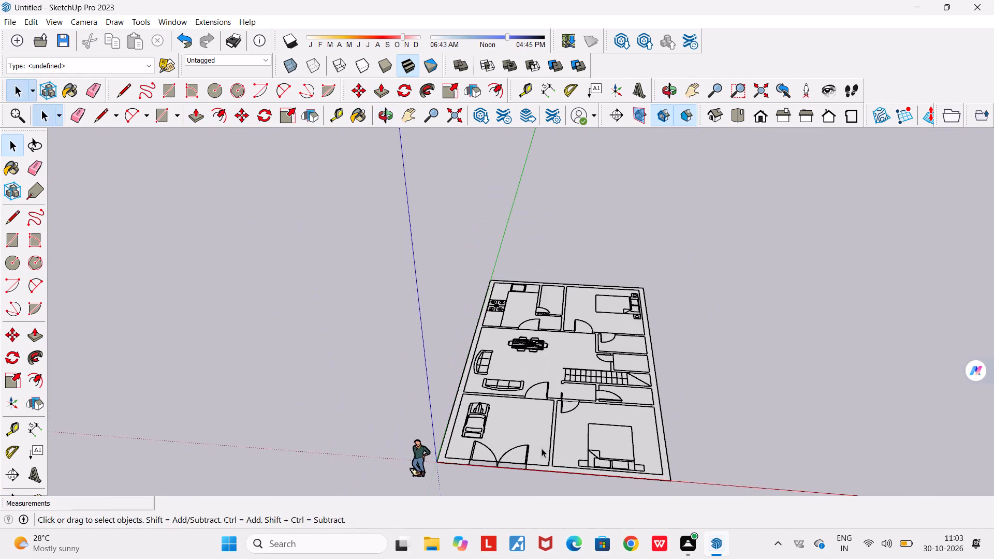
pyautogui.moveTo(545, 436); pyautogui.dragTo(573, 509, button='middle')
pyautogui.scroll(5, 535, 470)
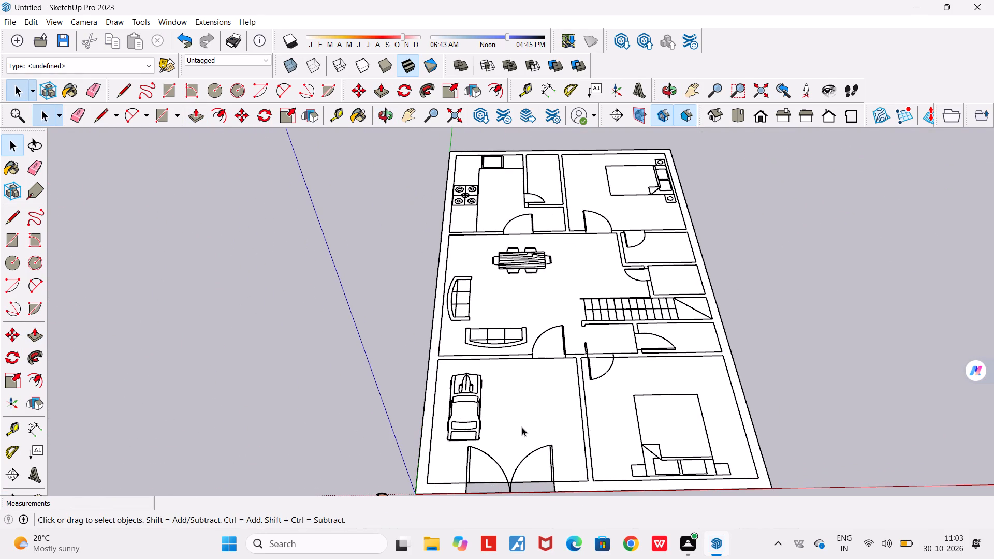
pyautogui.click(522, 427)
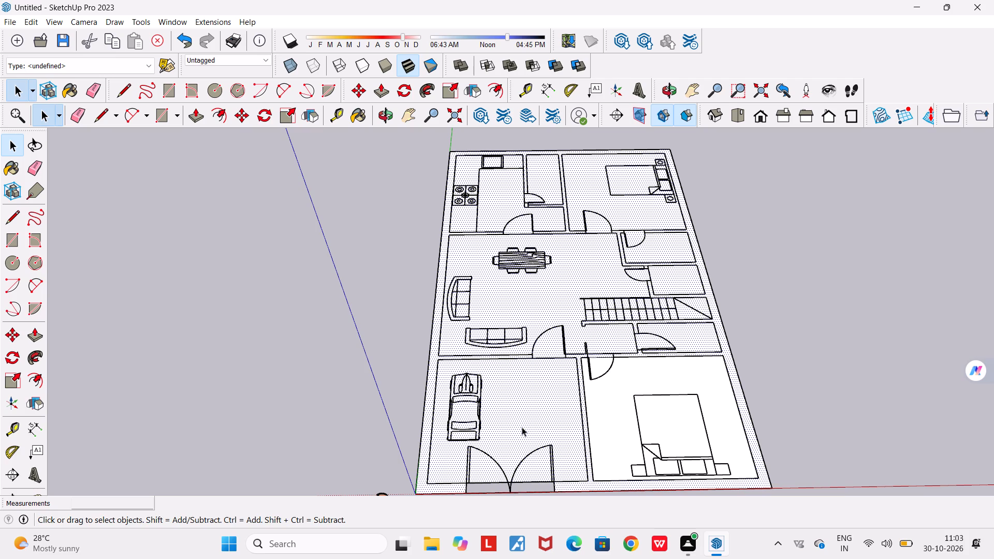
pyautogui.moveTo(522, 428); pyautogui.dragTo(458, 352, button='middle')
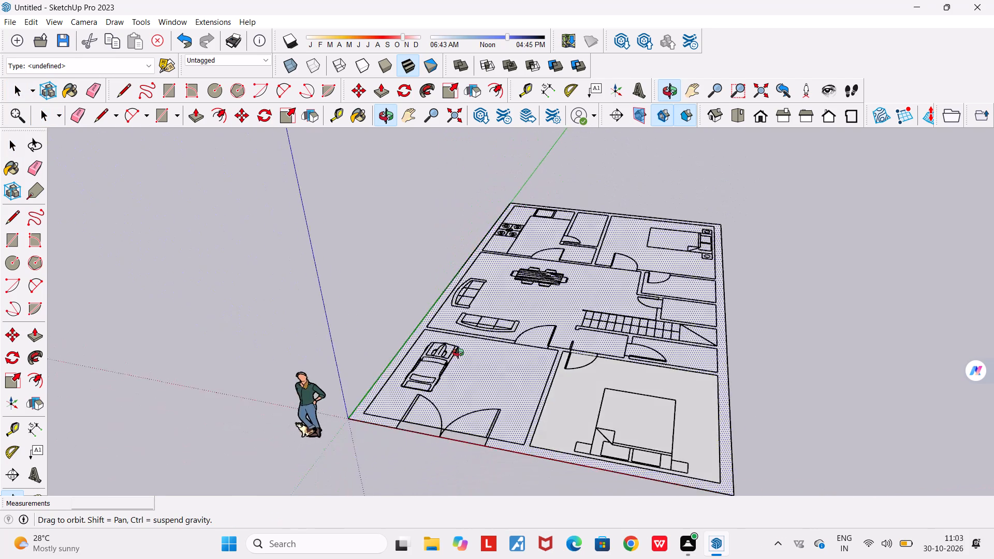
pyautogui.moveTo(458, 352); pyautogui.dragTo(536, 406, button='middle')
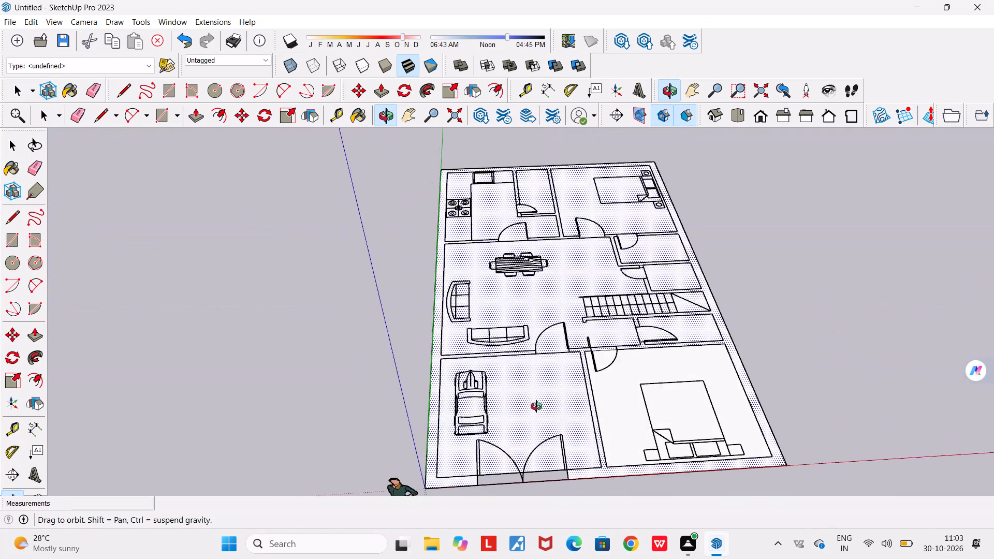
pyautogui.moveTo(536, 406); pyautogui.dragTo(531, 403, button='middle')
pyautogui.scroll(-4, 531, 403)
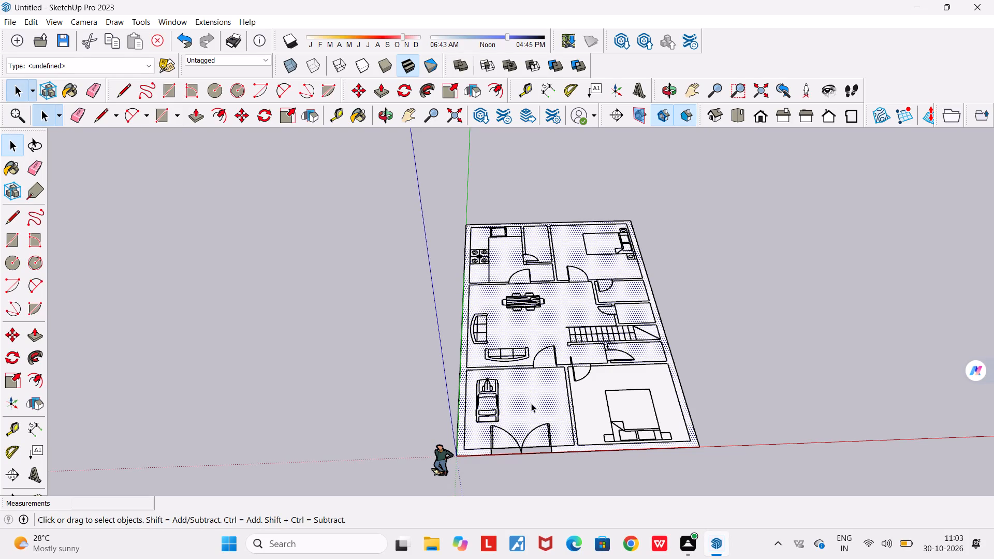
pyautogui.scroll(4, 454, 465)
pyautogui.moveTo(496, 450); pyautogui.dragTo(471, 436, button='middle')
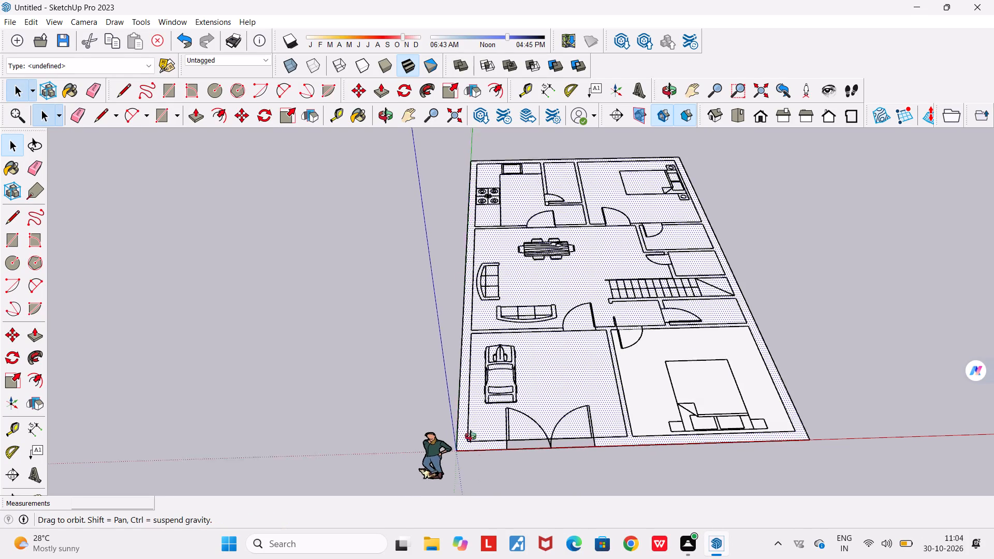
pyautogui.moveTo(471, 436); pyautogui.dragTo(265, 354, button='middle')
pyautogui.press('BackSpace')
pyautogui.press('Delete')
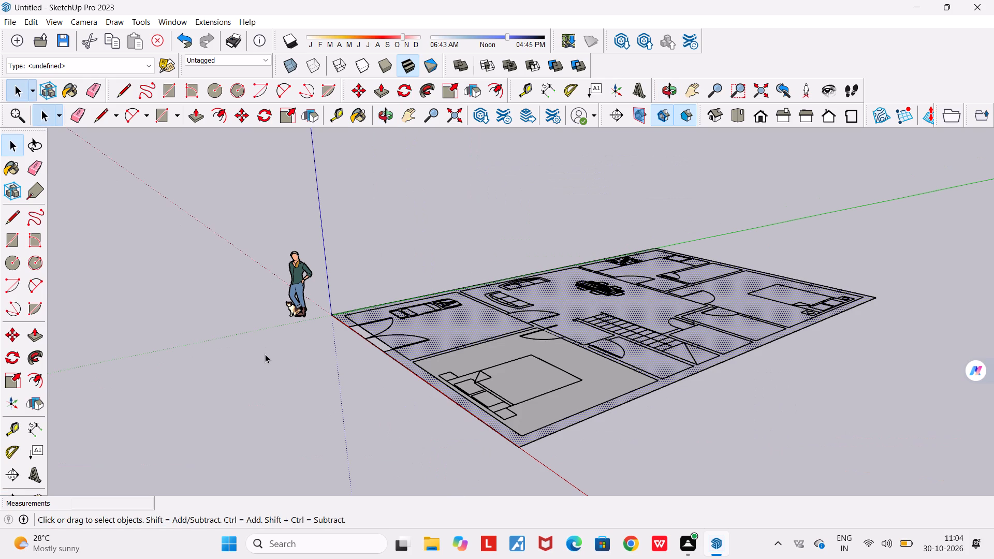
# Examine the plan in top view to see which wall and floor faces are still filled.
pyautogui.moveTo(333, 362); pyautogui.dragTo(521, 490, button='middle')
pyautogui.scroll(-6, 511, 484)
pyautogui.scroll(1, 502, 399)
pyautogui.moveTo(504, 403); pyautogui.dragTo(547, 490, button='middle')
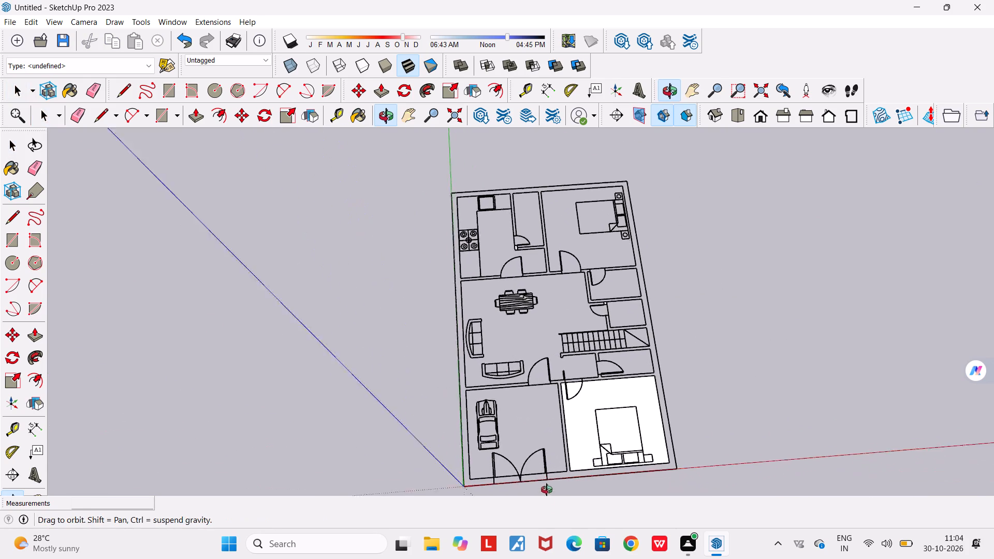
pyautogui.moveTo(547, 490); pyautogui.dragTo(544, 504, button='middle')
pyautogui.scroll(-4, 545, 505)
pyautogui.moveTo(498, 424); pyautogui.dragTo(490, 483, button='middle')
pyautogui.scroll(4, 500, 350)
pyautogui.moveTo(500, 350); pyautogui.dragTo(495, 386, button='middle')
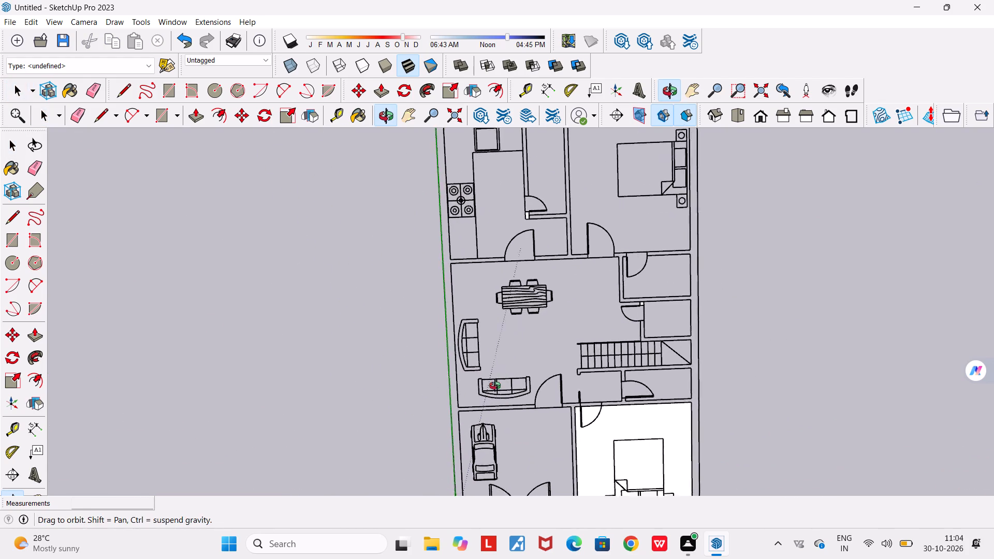
pyautogui.moveTo(495, 386); pyautogui.dragTo(487, 426, button='middle')
pyautogui.scroll(-4, 487, 426)
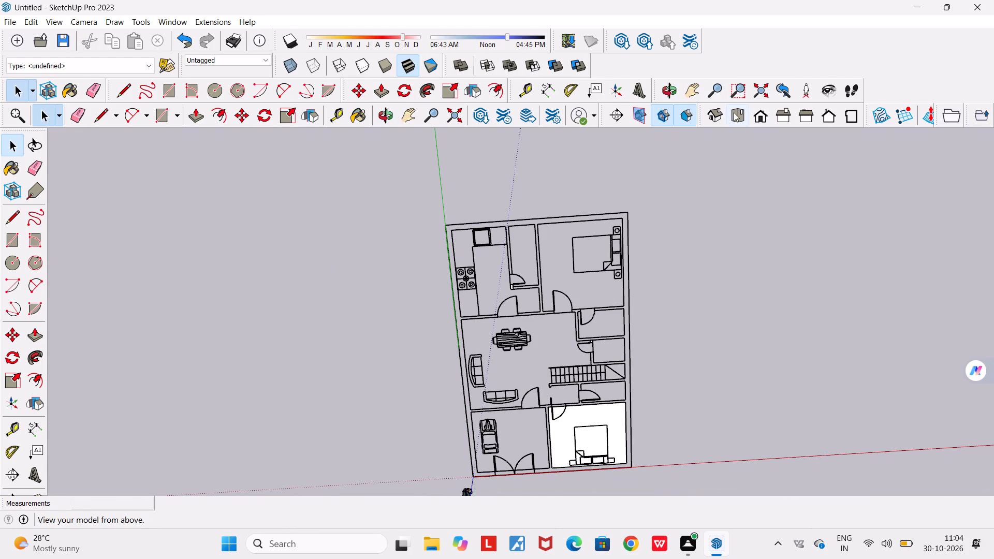
pyautogui.click(734, 112)
pyautogui.scroll(7, 460, 198)
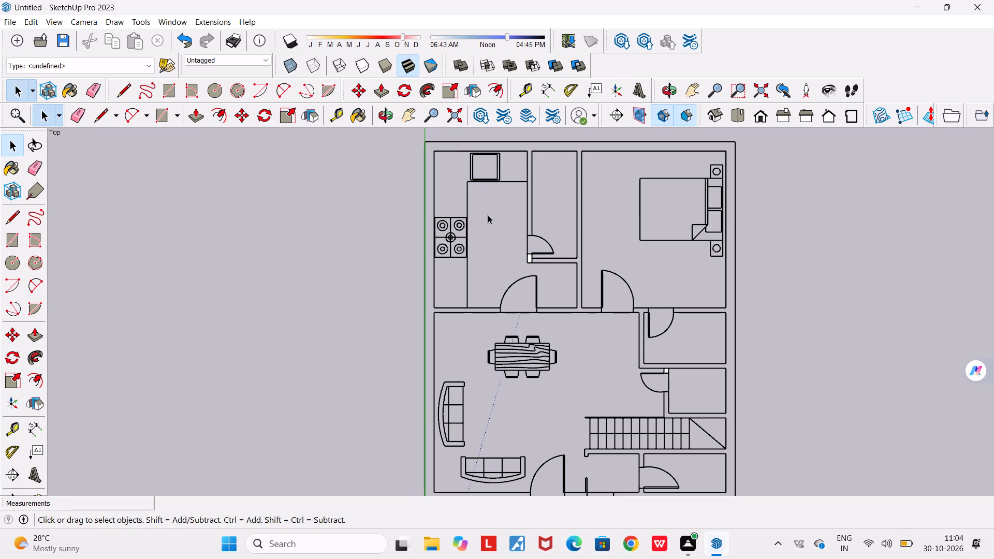
pyautogui.scroll(-3, 462, 287)
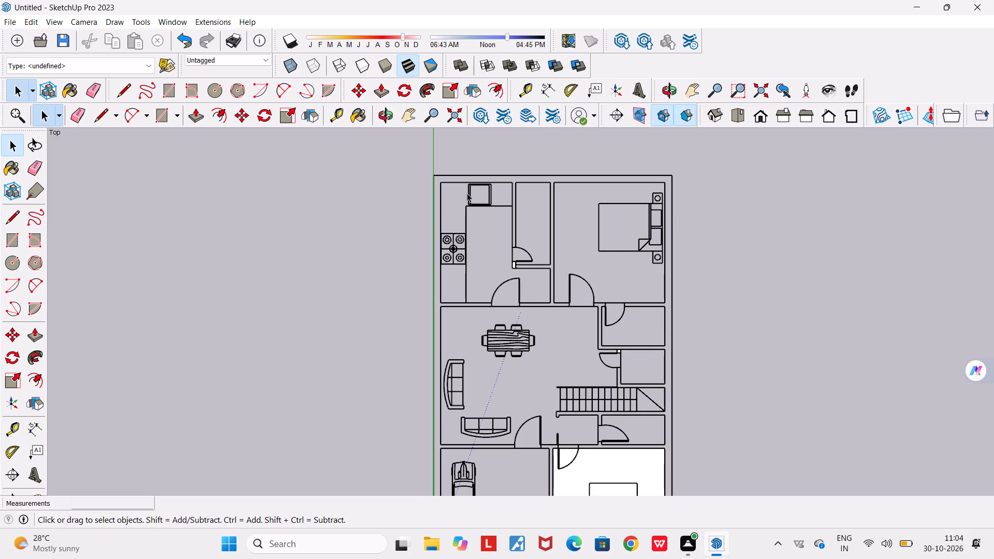
pyautogui.scroll(3, 404, 296)
pyautogui.moveTo(470, 169); pyautogui.dragTo(471, 175, button='middle')
pyautogui.scroll(1, 471, 174)
pyautogui.scroll(-4, 469, 174)
pyautogui.scroll(3, 469, 174)
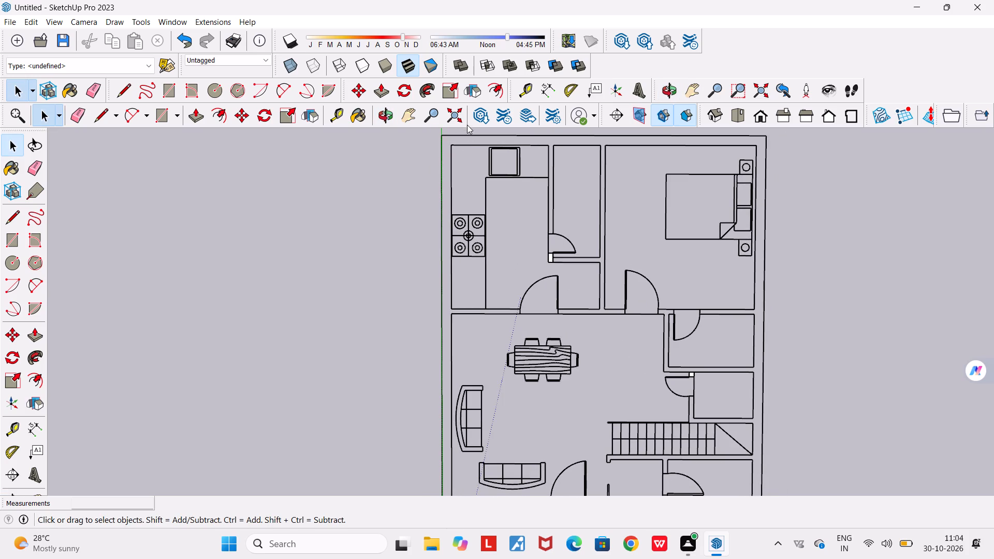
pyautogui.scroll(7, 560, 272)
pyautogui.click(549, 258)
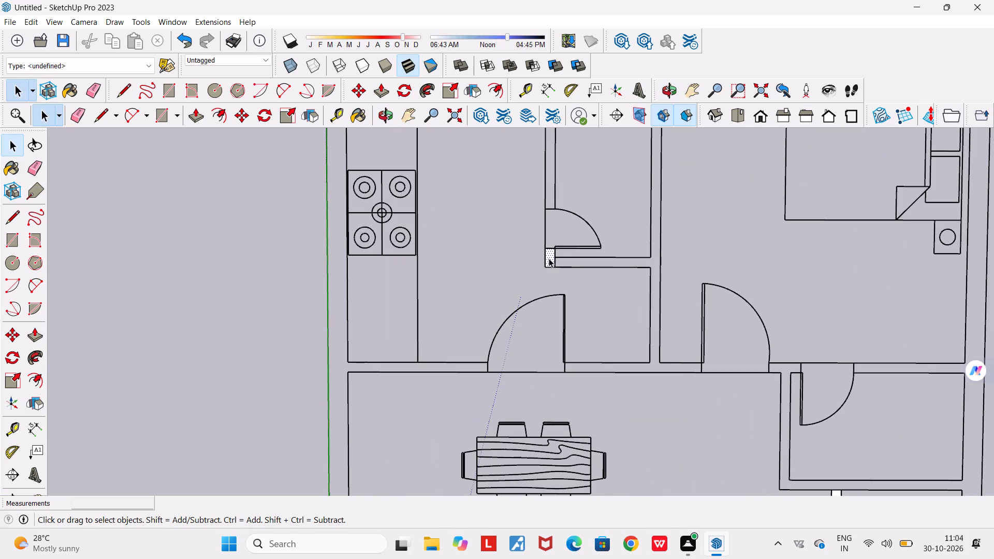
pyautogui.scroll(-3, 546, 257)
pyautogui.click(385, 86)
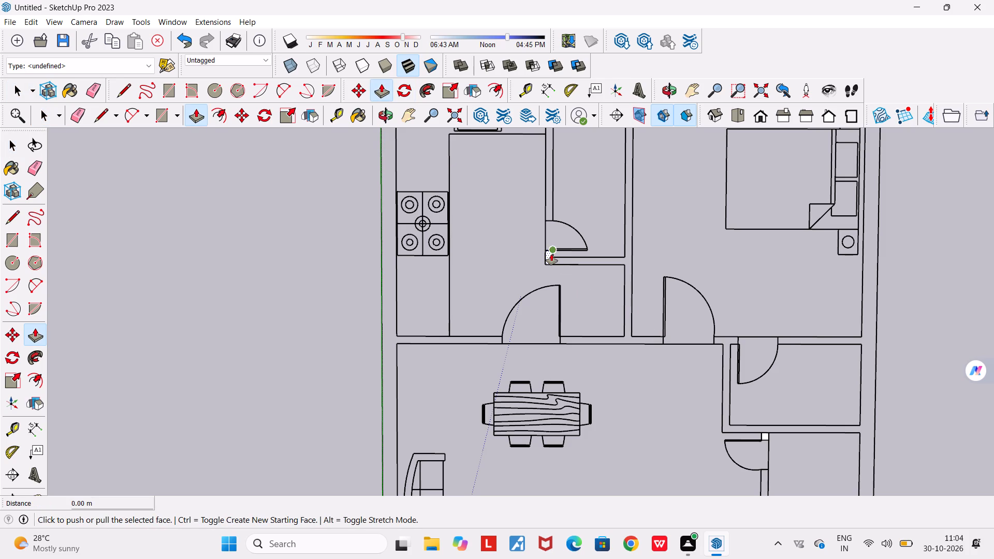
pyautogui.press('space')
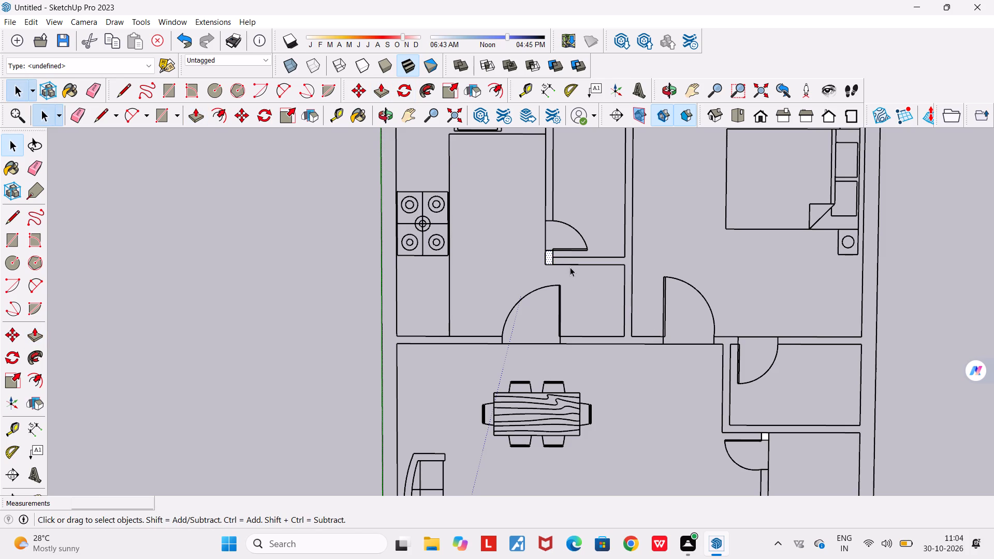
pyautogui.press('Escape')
# Draw a rectangle about 0.23 by 11.96 m over the green-axis outer wall, from the kitchen's outer corner to the car porch's inner front corner.
pyautogui.scroll(-8, 570, 268)
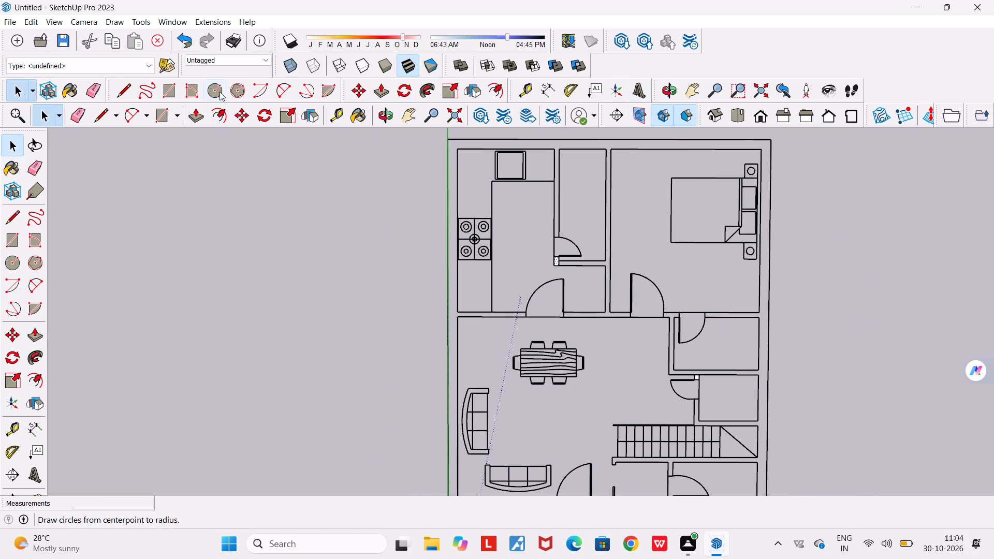
pyautogui.click(167, 91)
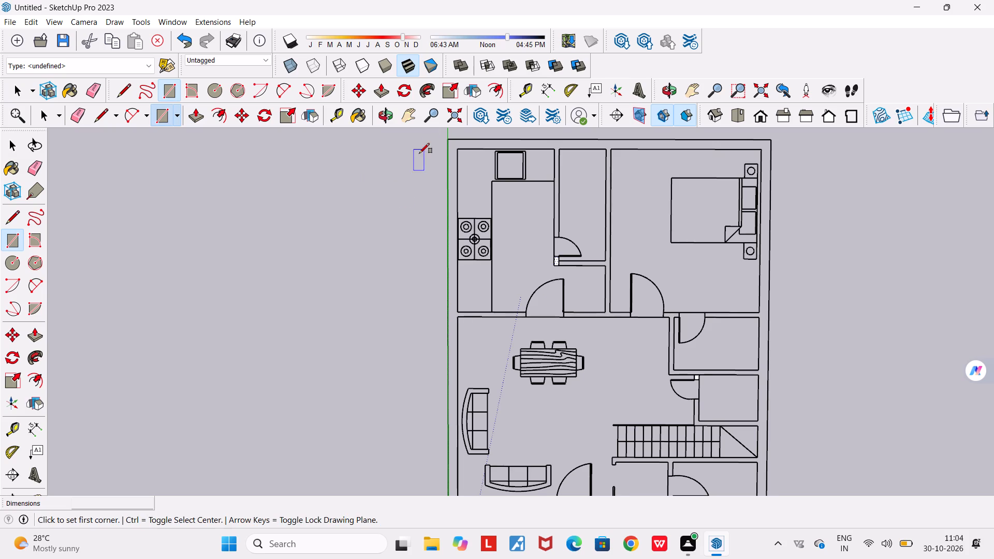
pyautogui.scroll(19, 432, 117)
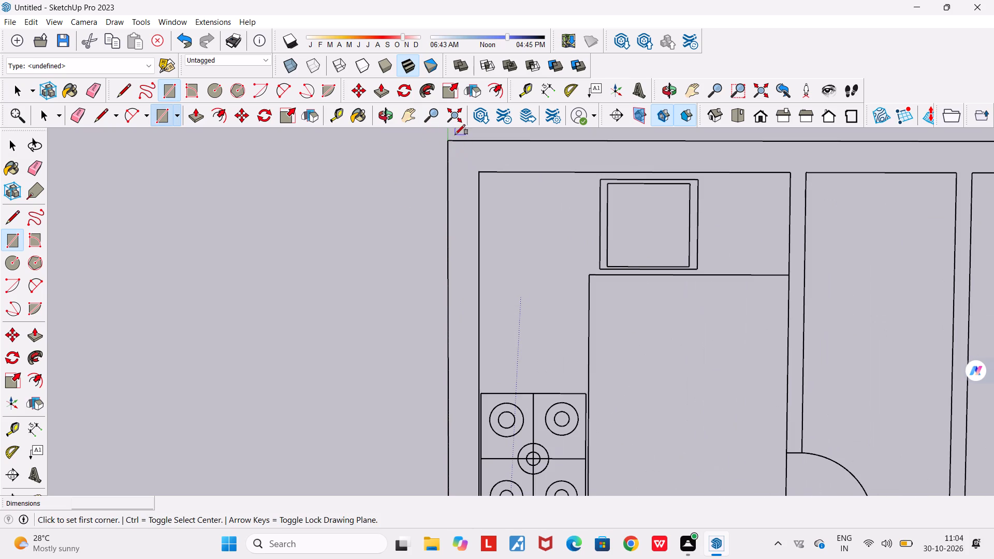
pyautogui.click(448, 141)
pyautogui.scroll(-20, 456, 192)
pyautogui.scroll(-11, 456, 192)
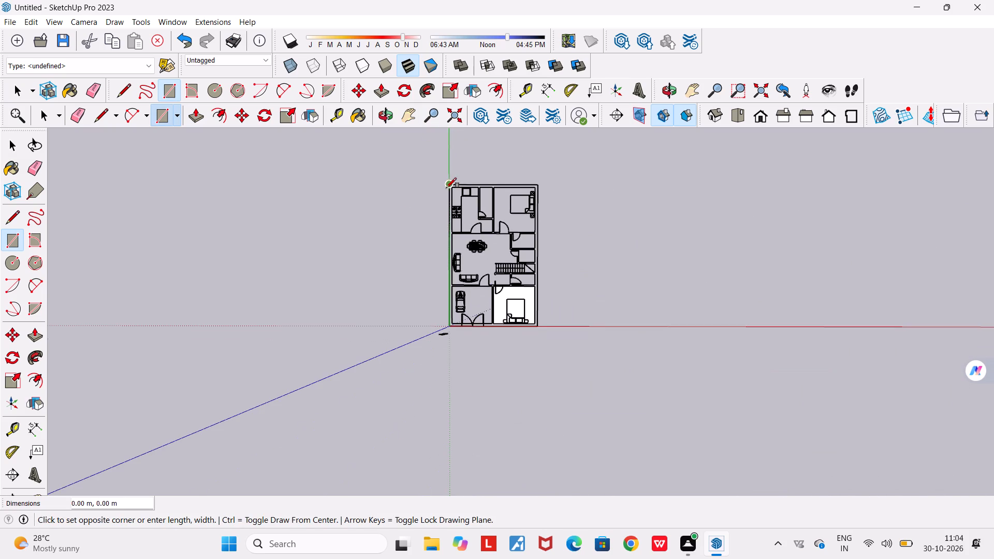
pyautogui.scroll(20, 446, 338)
pyautogui.scroll(7, 446, 338)
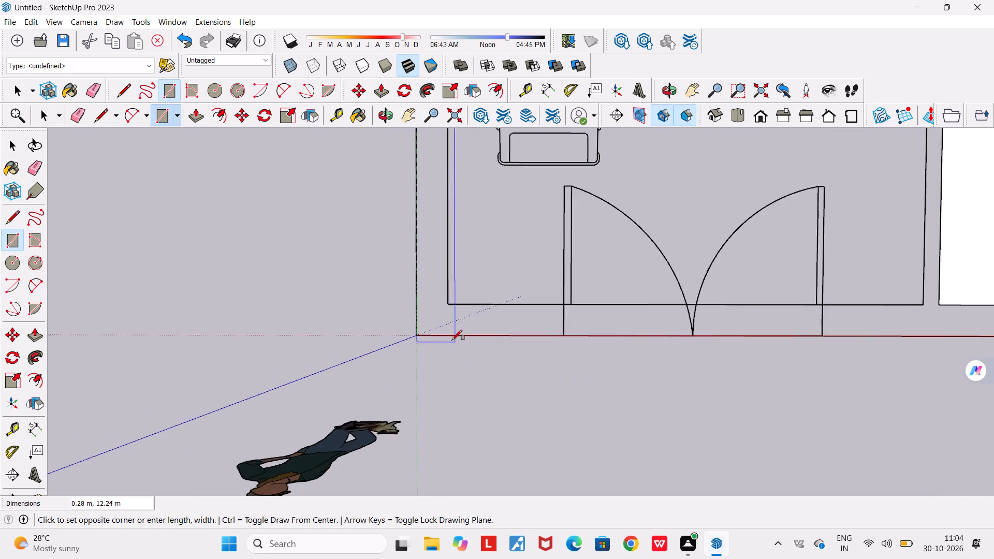
pyautogui.scroll(12, 452, 340)
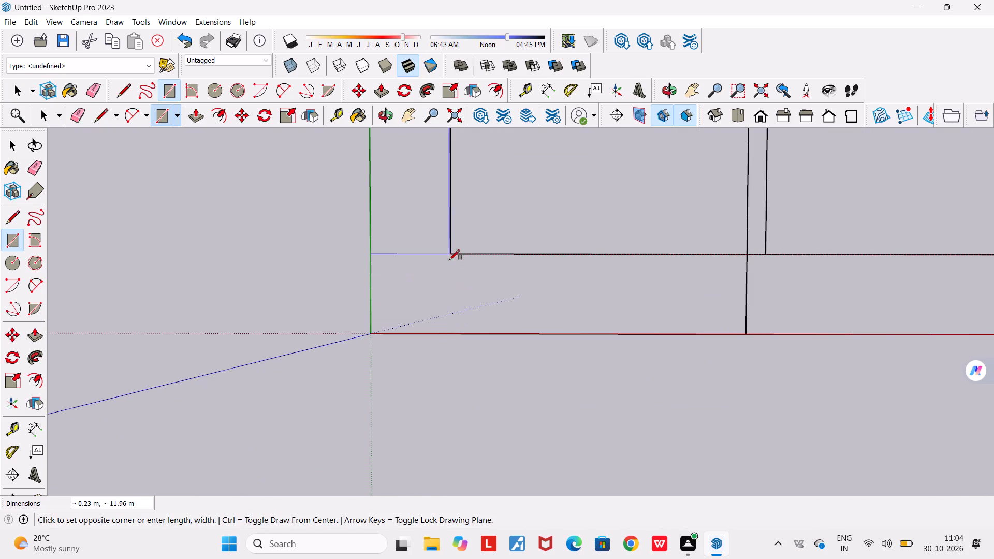
pyautogui.click(453, 254)
# Draw a rectangle about 4.66 by 0.23 m over the front wall, from the car-porch gate to the front bedroom's outer corner.
pyautogui.scroll(-13, 433, 293)
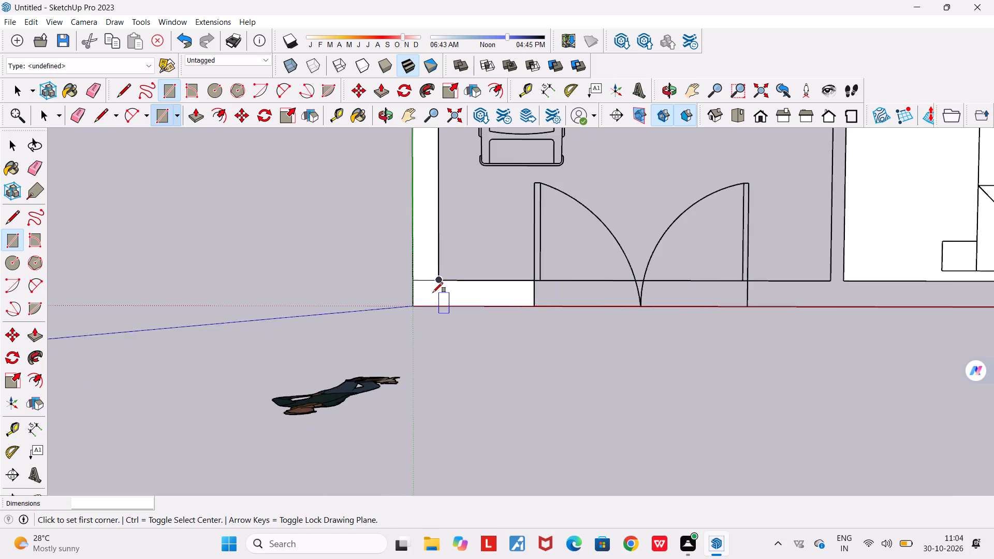
pyautogui.scroll(-18, 433, 292)
pyautogui.scroll(-6, 443, 299)
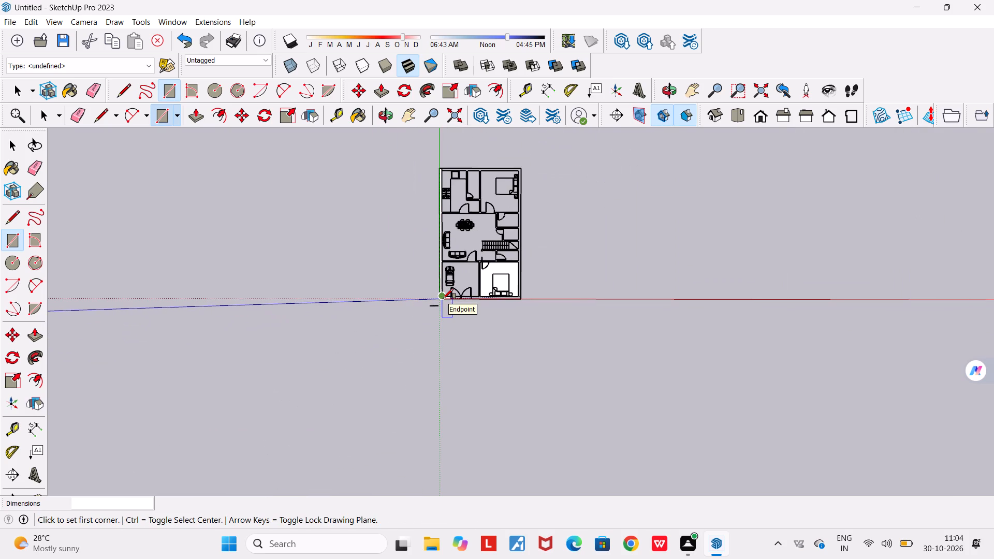
pyautogui.scroll(19, 534, 284)
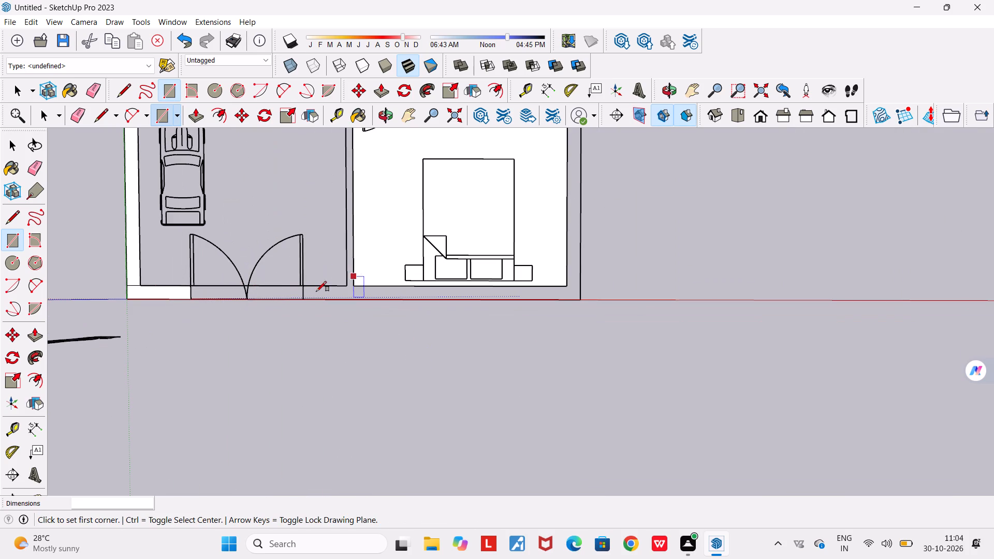
pyautogui.click(306, 286)
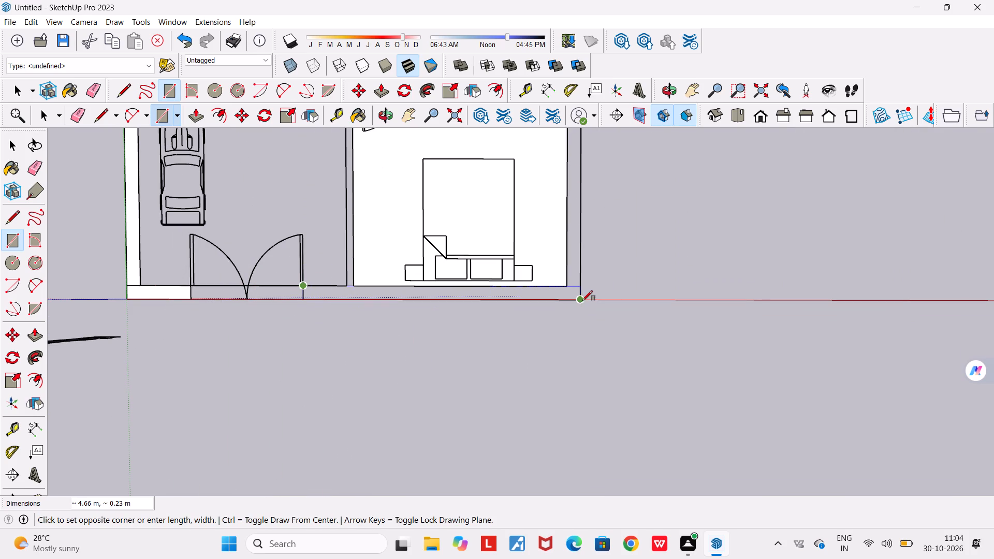
pyautogui.click(581, 300)
# Draw a rectangle in top view over the bedroom-side outer wall, from the front wall to the rear bedroom's inner corner.
pyautogui.scroll(1, 603, 233)
pyautogui.middleClick(600, 233)
pyautogui.scroll(-5, 597, 234)
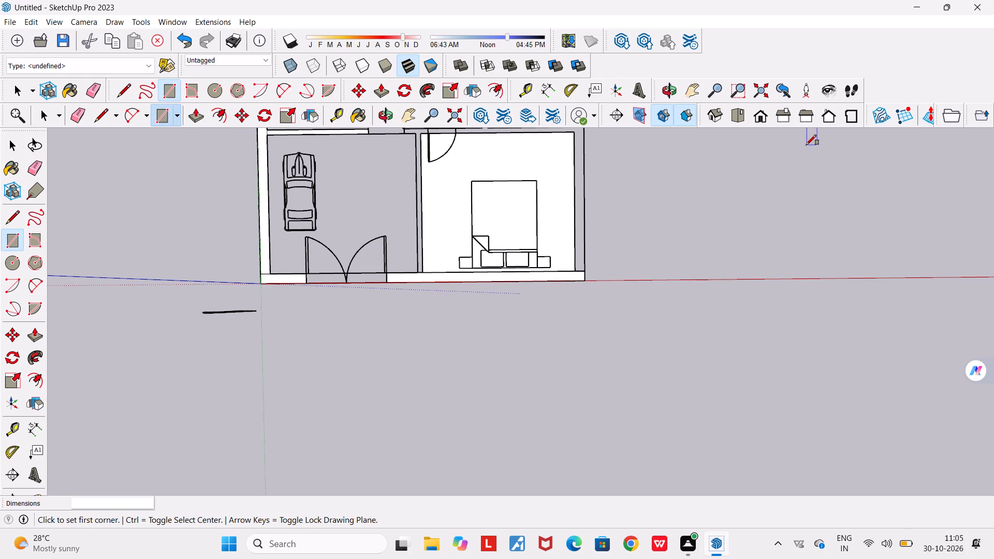
pyautogui.click(735, 120)
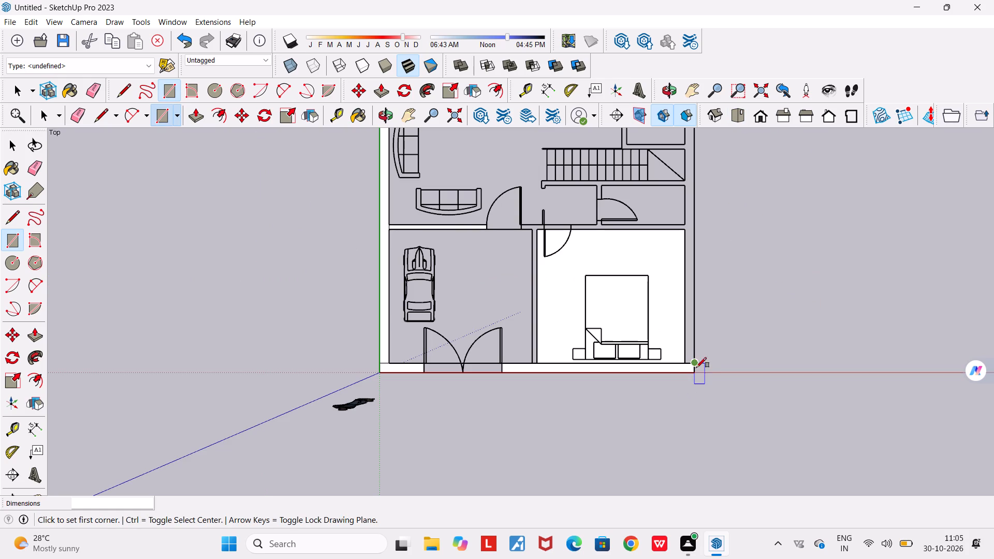
pyautogui.click(695, 360)
pyautogui.scroll(-18, 697, 294)
pyautogui.scroll(20, 687, 193)
pyautogui.scroll(10, 687, 193)
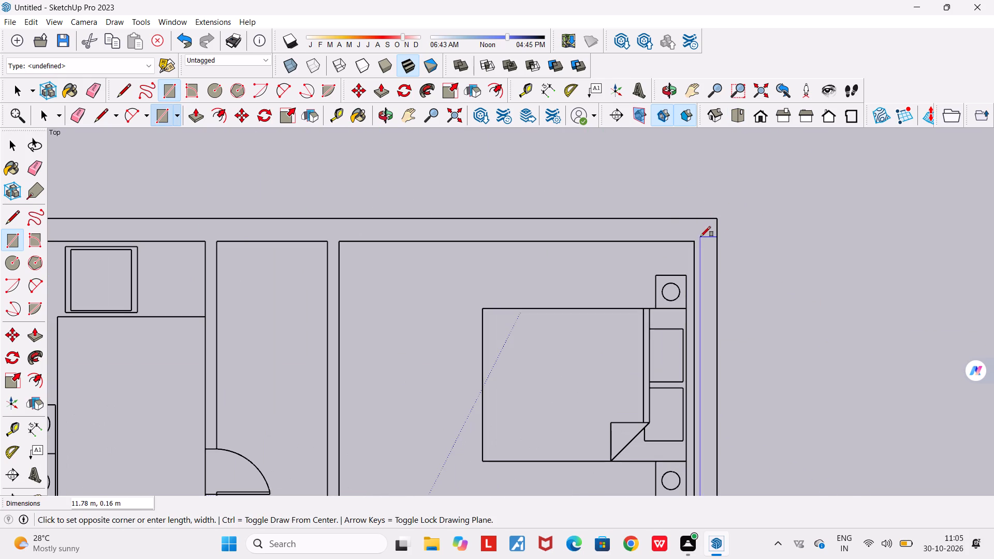
pyautogui.click(694, 241)
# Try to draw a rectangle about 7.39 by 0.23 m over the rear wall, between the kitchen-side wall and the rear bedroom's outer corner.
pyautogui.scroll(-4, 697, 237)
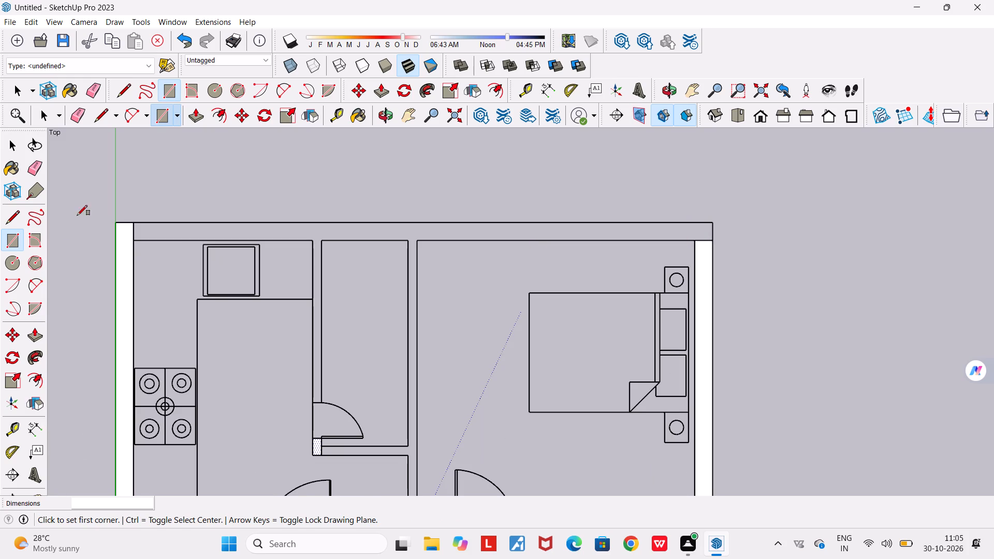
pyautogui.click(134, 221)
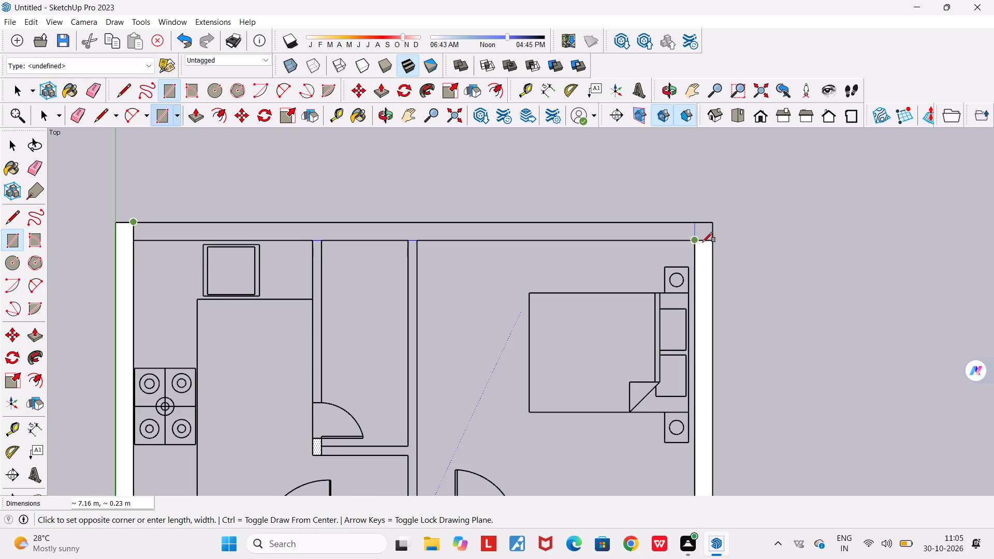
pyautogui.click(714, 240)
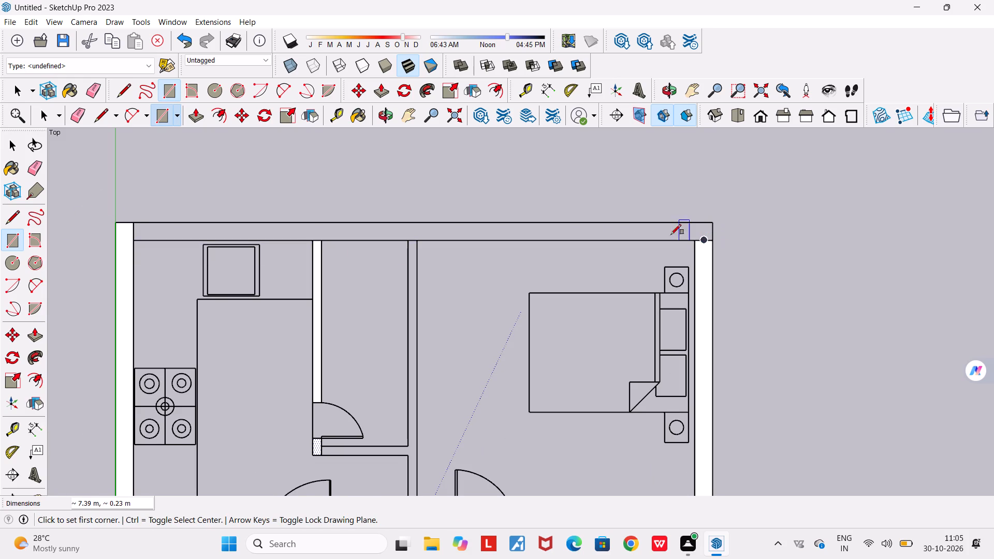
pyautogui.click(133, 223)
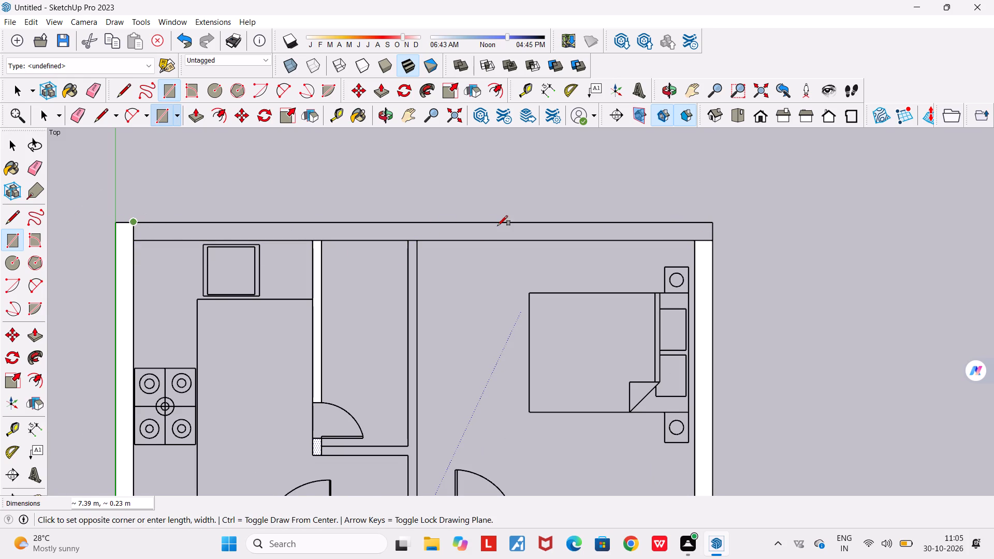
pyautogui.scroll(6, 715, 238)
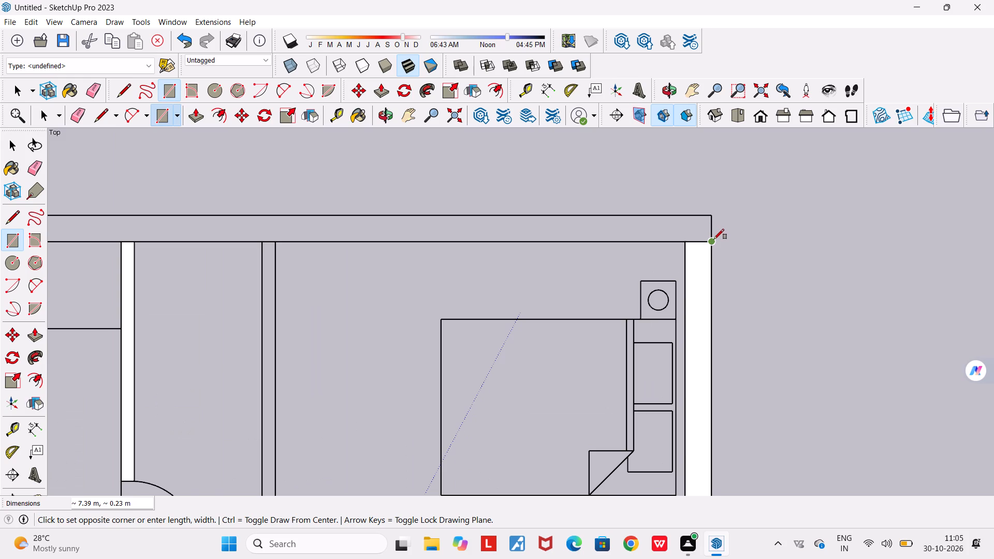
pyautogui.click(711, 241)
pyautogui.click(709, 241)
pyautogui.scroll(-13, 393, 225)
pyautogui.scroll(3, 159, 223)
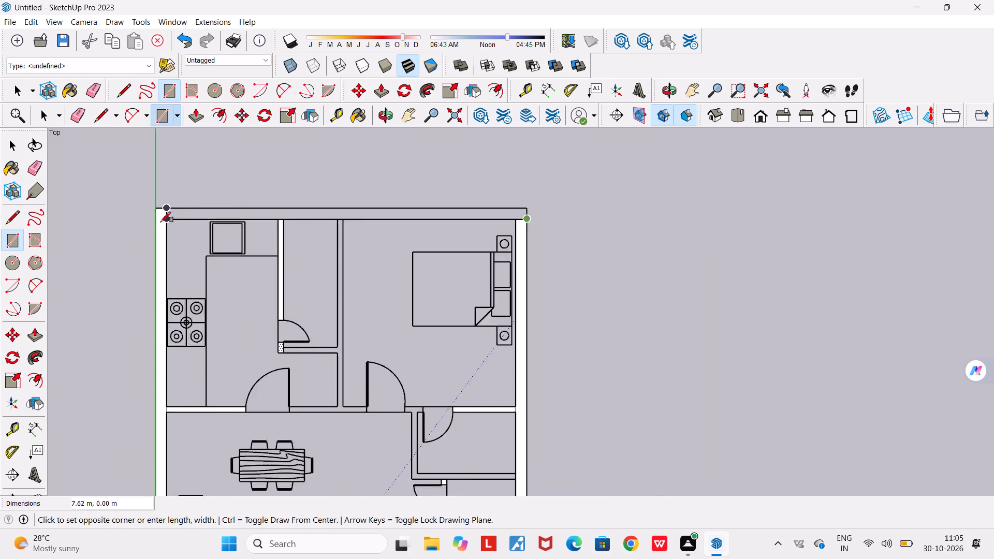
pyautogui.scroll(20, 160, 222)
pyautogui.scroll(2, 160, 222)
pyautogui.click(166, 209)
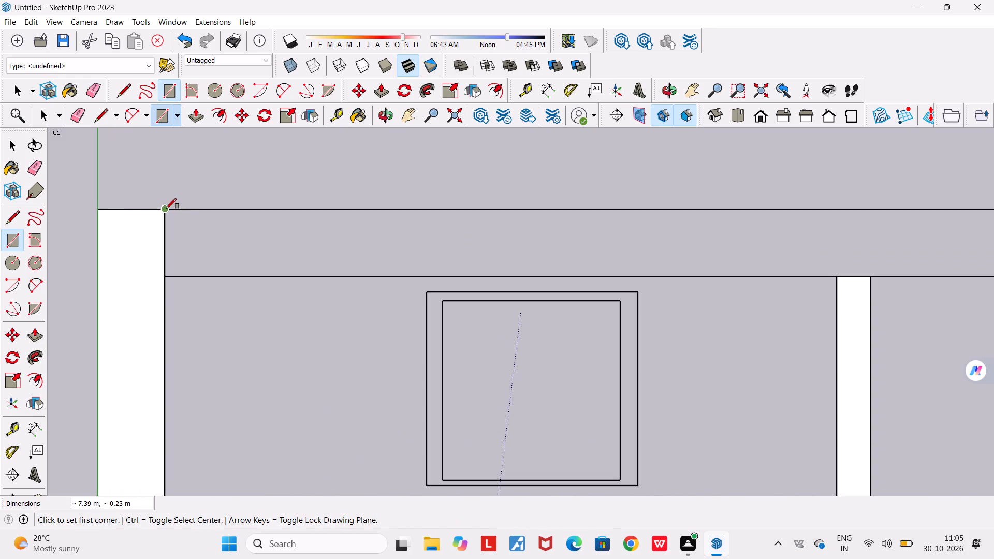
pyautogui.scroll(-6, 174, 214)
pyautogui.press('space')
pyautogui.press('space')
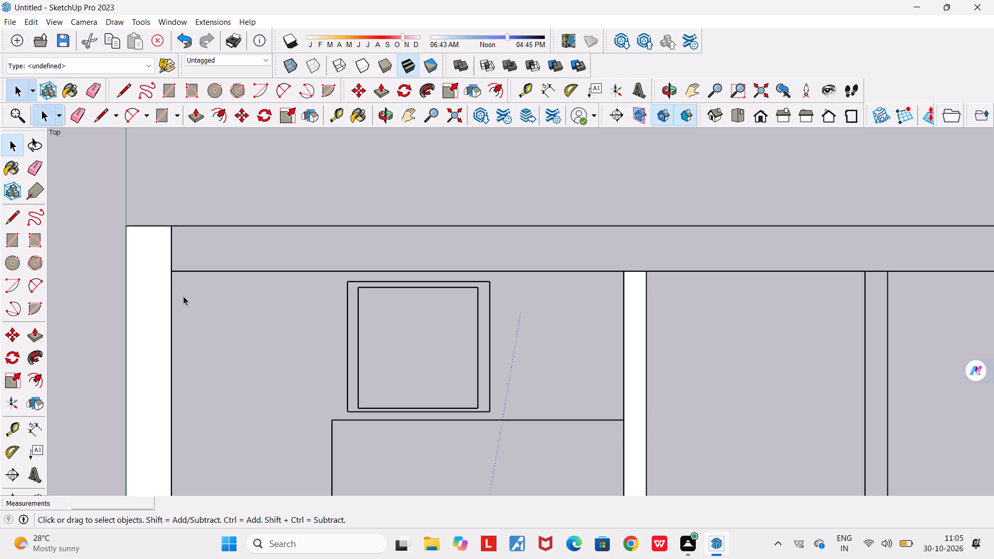
# Examine the unfilled rear wall and its junction with the bedroom-side outer wall for stray edges.
pyautogui.click(200, 254)
pyautogui.scroll(-16, 200, 254)
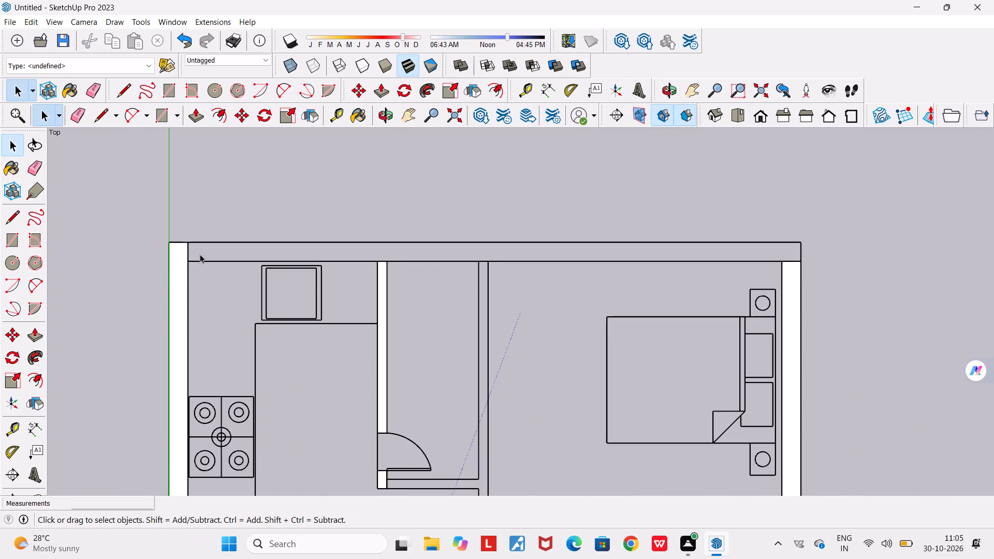
pyautogui.scroll(-11, 397, 464)
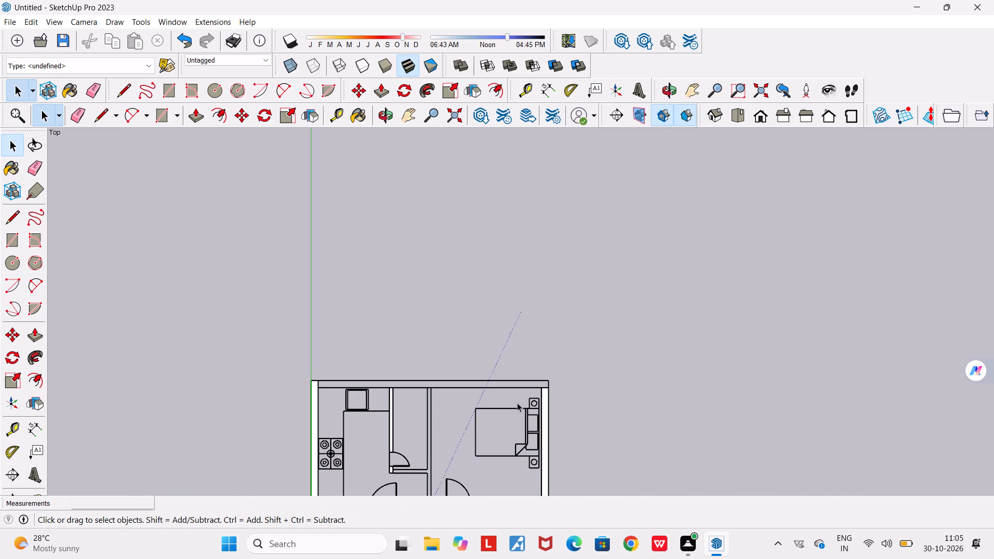
pyautogui.scroll(6, 517, 403)
pyautogui.scroll(5, 565, 364)
pyautogui.scroll(20, 553, 390)
pyautogui.scroll(1, 553, 390)
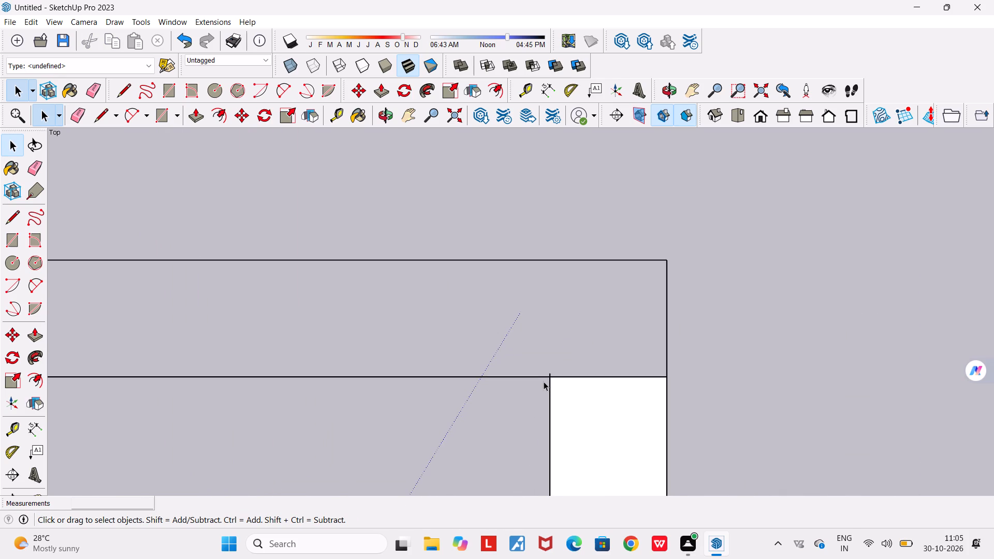
pyautogui.scroll(11, 544, 381)
pyautogui.scroll(-10, 552, 377)
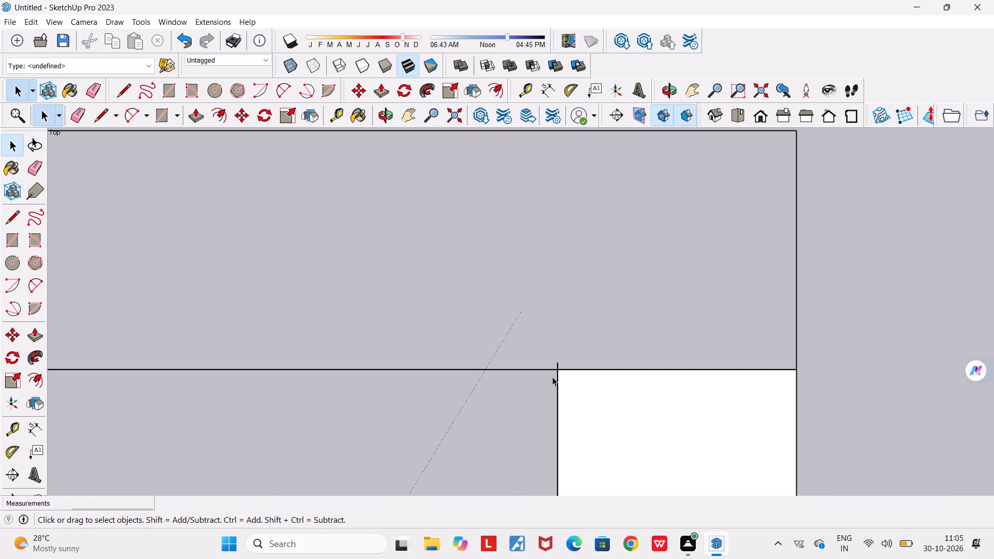
pyautogui.scroll(-20, 552, 377)
pyautogui.scroll(-4, 552, 377)
pyautogui.scroll(12, 552, 377)
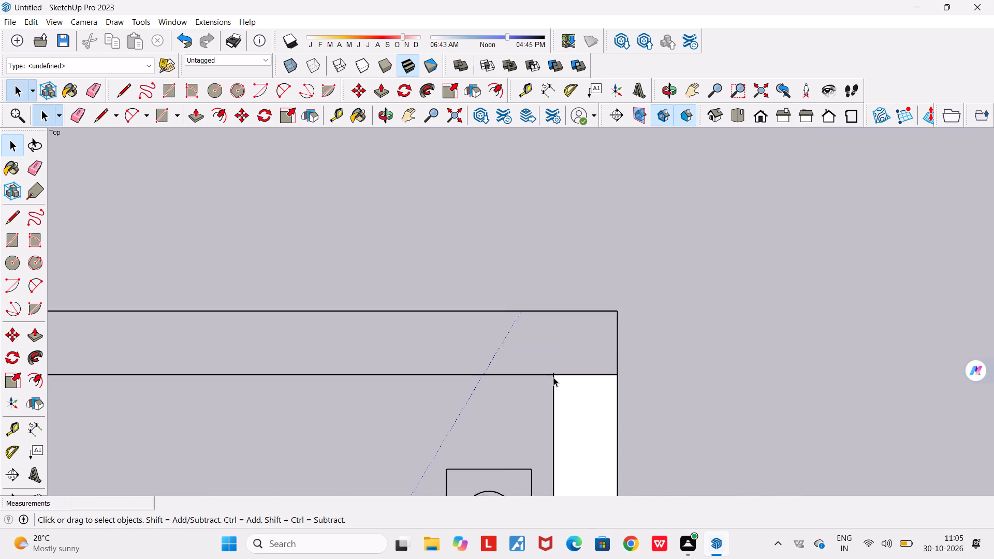
pyautogui.scroll(9, 553, 377)
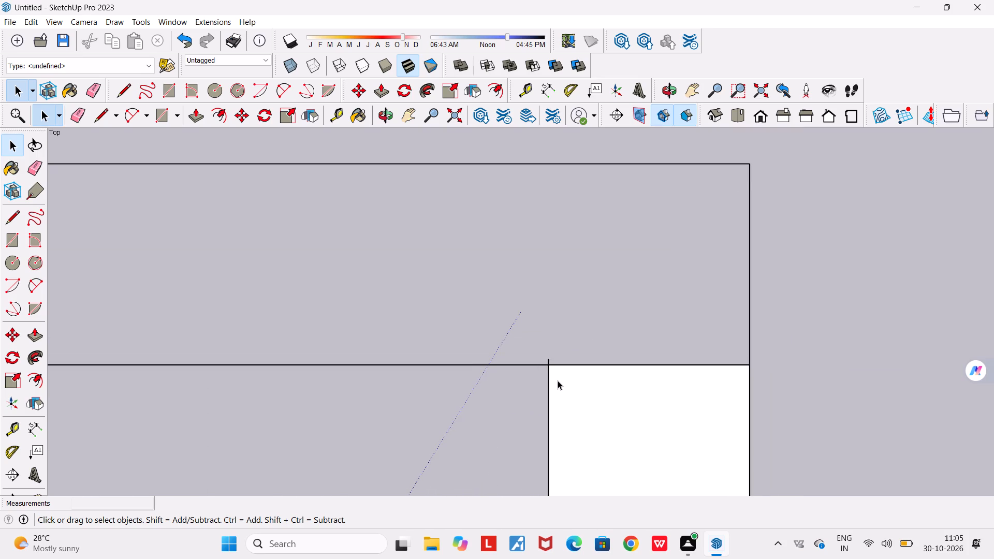
pyautogui.scroll(-20, 558, 380)
pyautogui.scroll(-13, 558, 380)
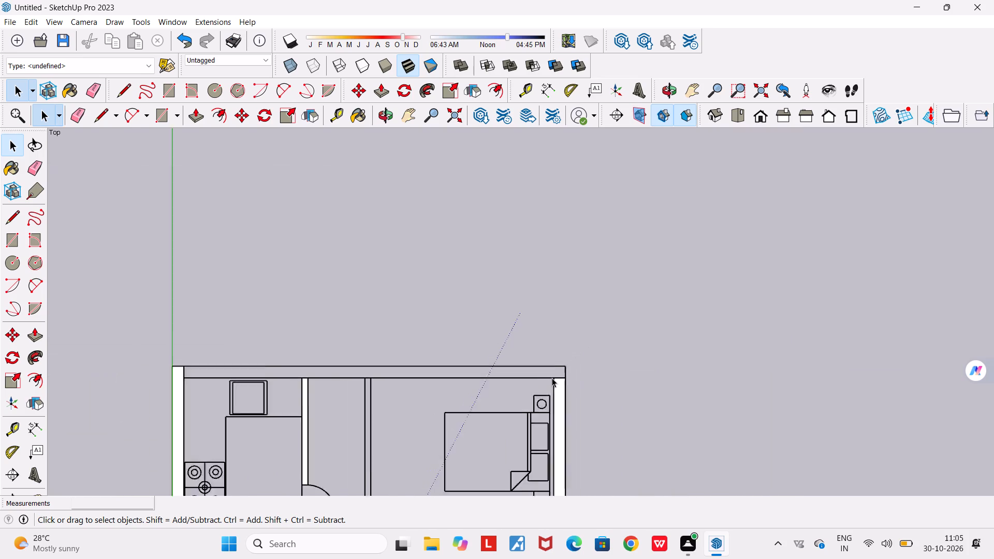
pyautogui.scroll(-13, 552, 378)
# Erase the short stray edge projecting into the rear wall at the rear bedroom's inner corner.
pyautogui.scroll(9, 537, 385)
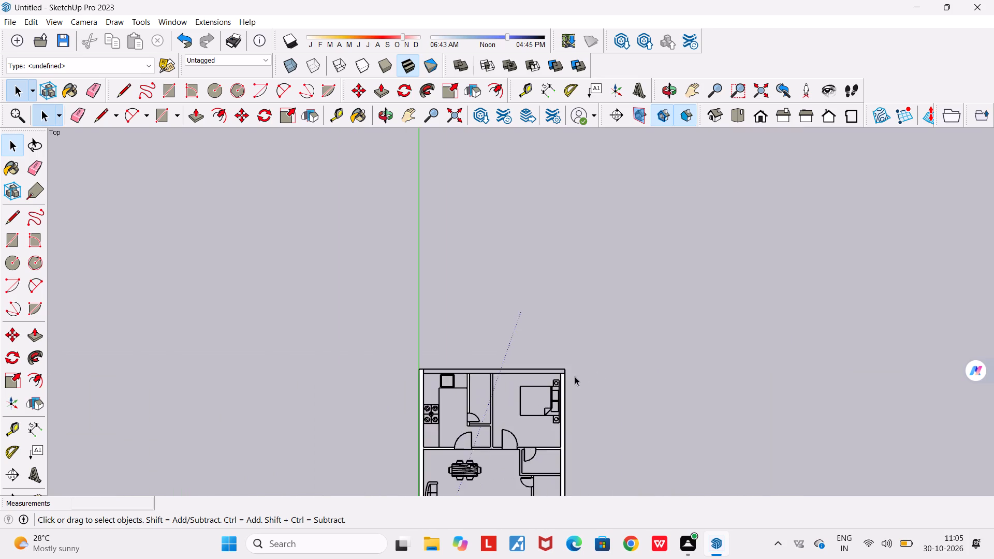
pyautogui.scroll(20, 575, 376)
pyautogui.scroll(20, 575, 376)
pyautogui.scroll(1, 575, 376)
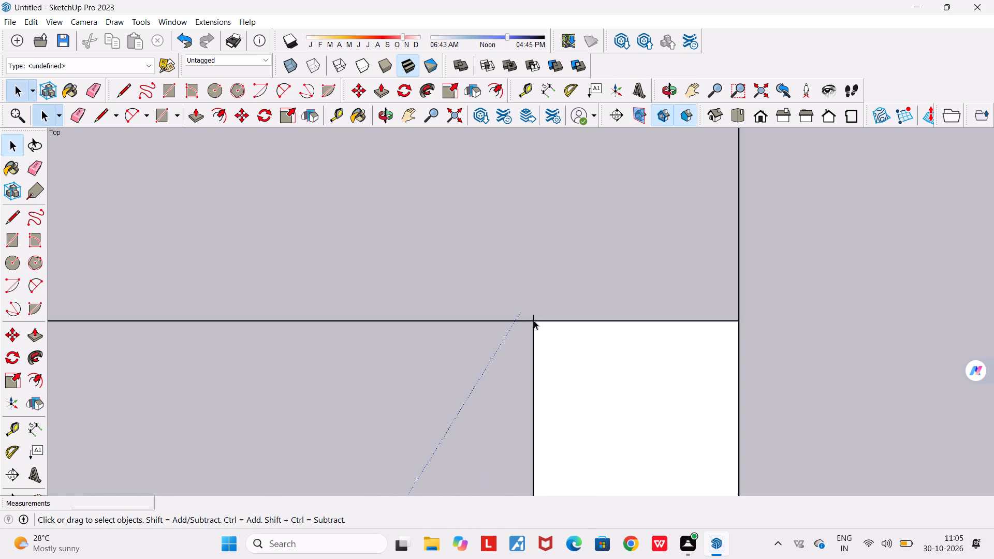
pyautogui.scroll(5, 534, 320)
pyautogui.write('tr')
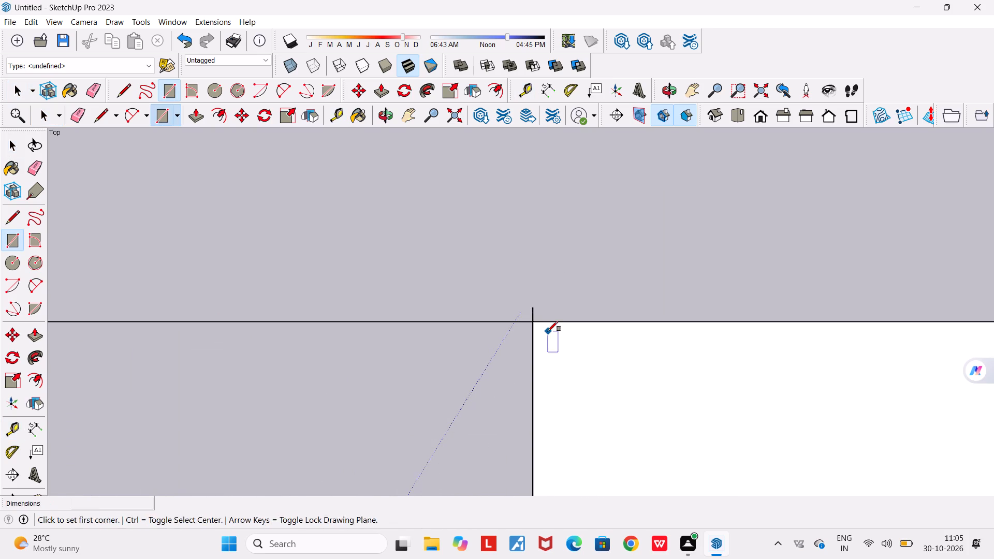
pyautogui.press('space')
pyautogui.press('Escape')
pyautogui.press('e')
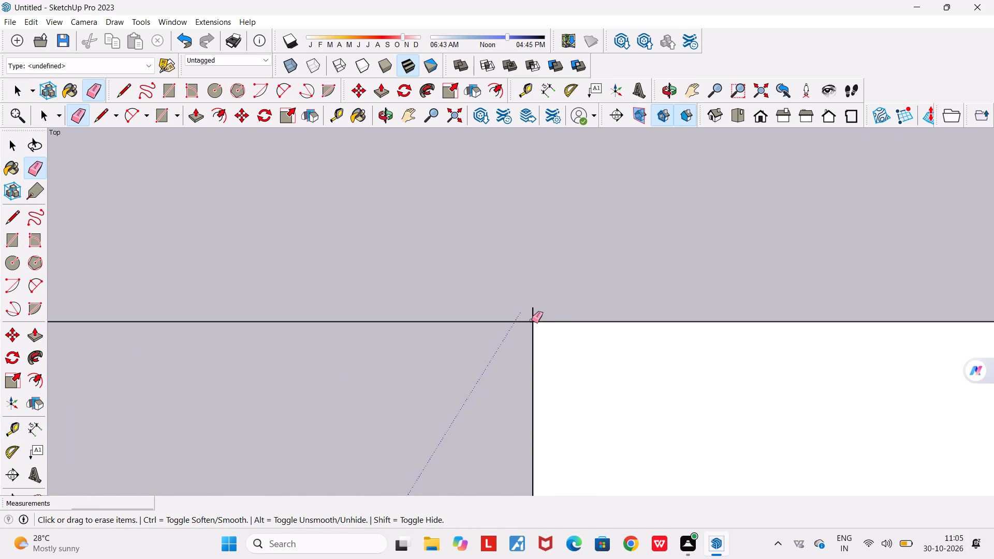
pyautogui.moveTo(532, 315); pyautogui.dragTo(536, 311)
pyautogui.scroll(-10, 536, 311)
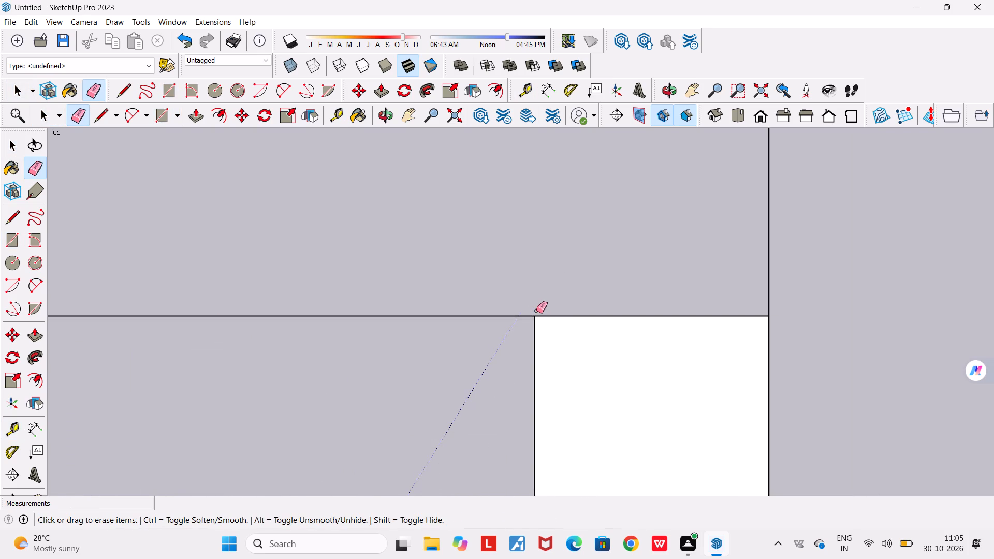
pyautogui.scroll(-7, 536, 311)
pyautogui.press('space')
# Draw a rectangle about 7.39 by 0.23 m over the rear wall, from the kitchen-side wall to the rear bedroom's outer corner.
pyautogui.scroll(-12, 533, 308)
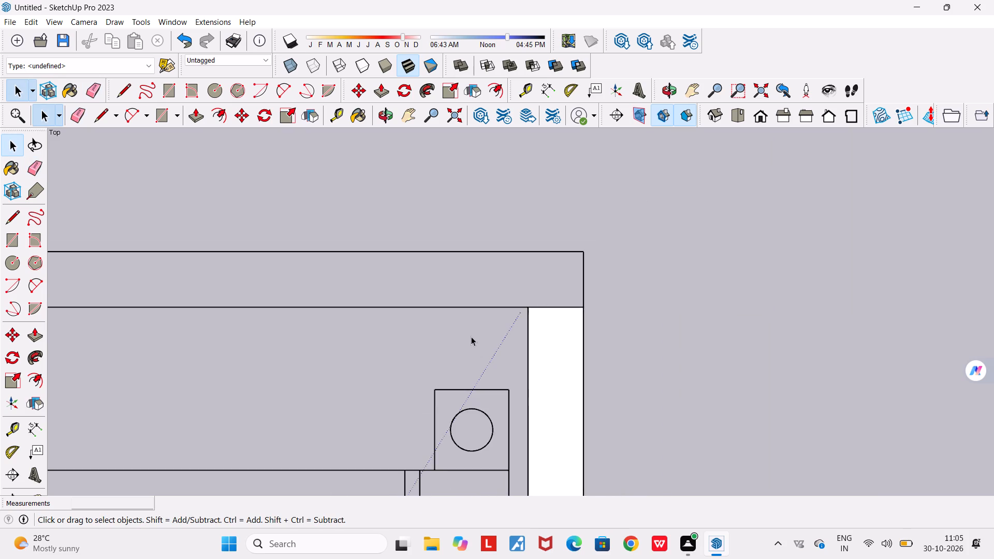
pyautogui.scroll(-17, 436, 375)
pyautogui.scroll(-4, 170, 397)
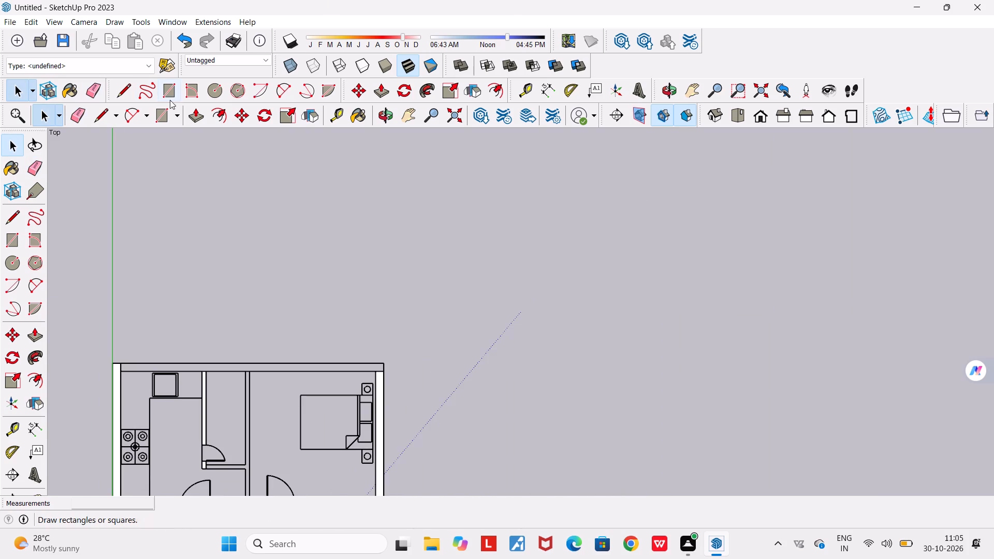
pyautogui.click(168, 87)
pyautogui.scroll(16, 99, 365)
pyautogui.click(121, 328)
pyautogui.scroll(-6, 295, 390)
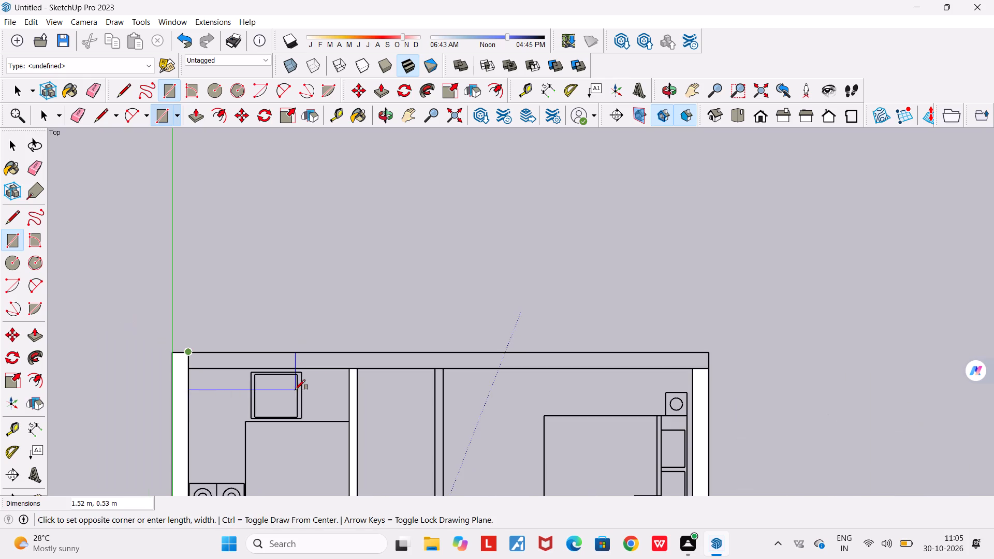
pyautogui.scroll(11, 710, 375)
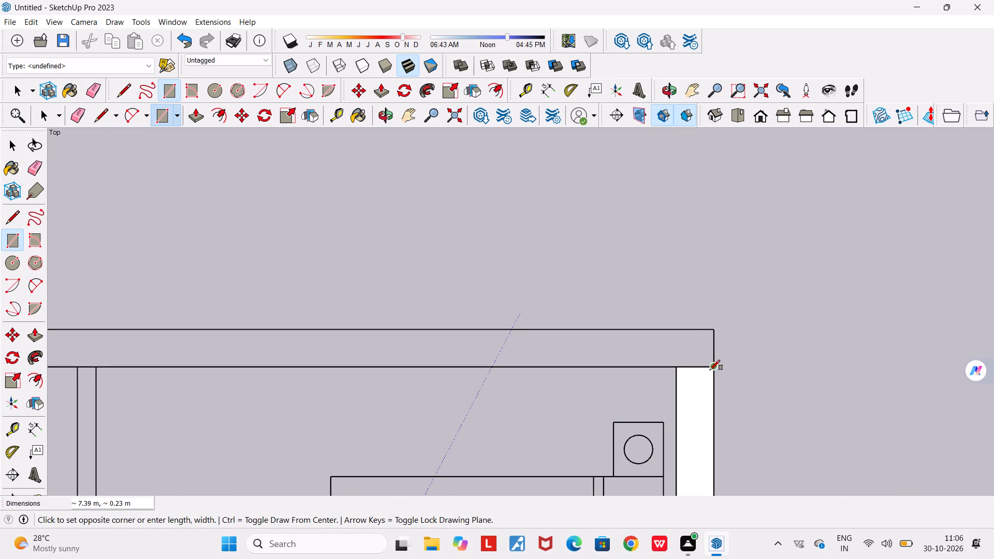
pyautogui.click(713, 365)
# Draw a rectangle about 3.85 by 0.11 m over the partition between the rear bedroom and the narrow room beside the kitchen.
pyautogui.scroll(-20, 714, 367)
pyautogui.scroll(-4, 714, 367)
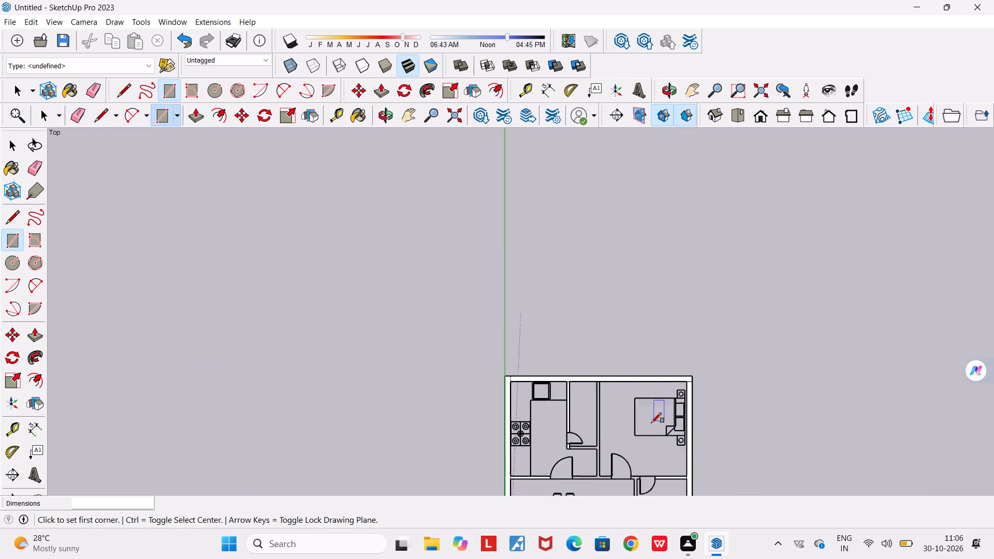
pyautogui.scroll(-3, 651, 423)
pyautogui.scroll(16, 605, 469)
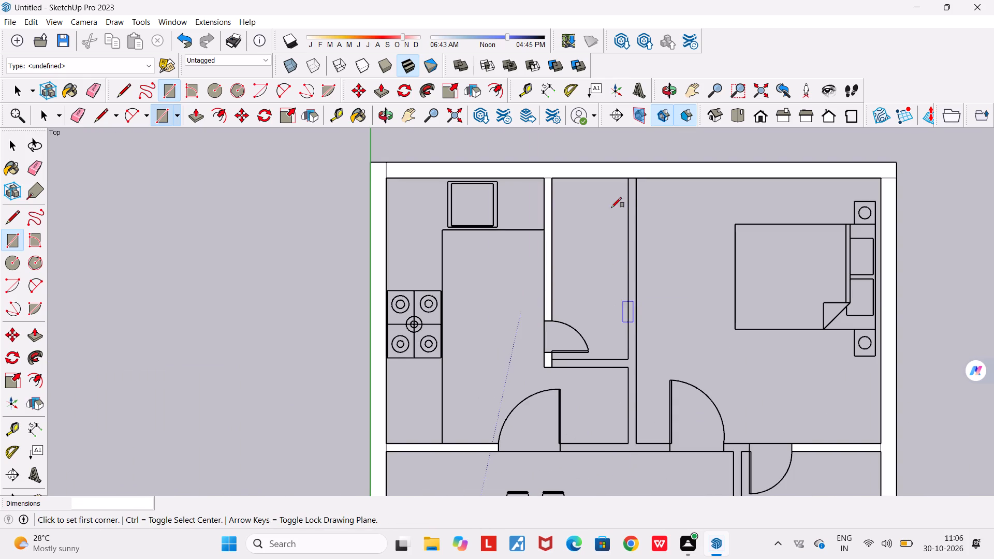
pyautogui.click(627, 180)
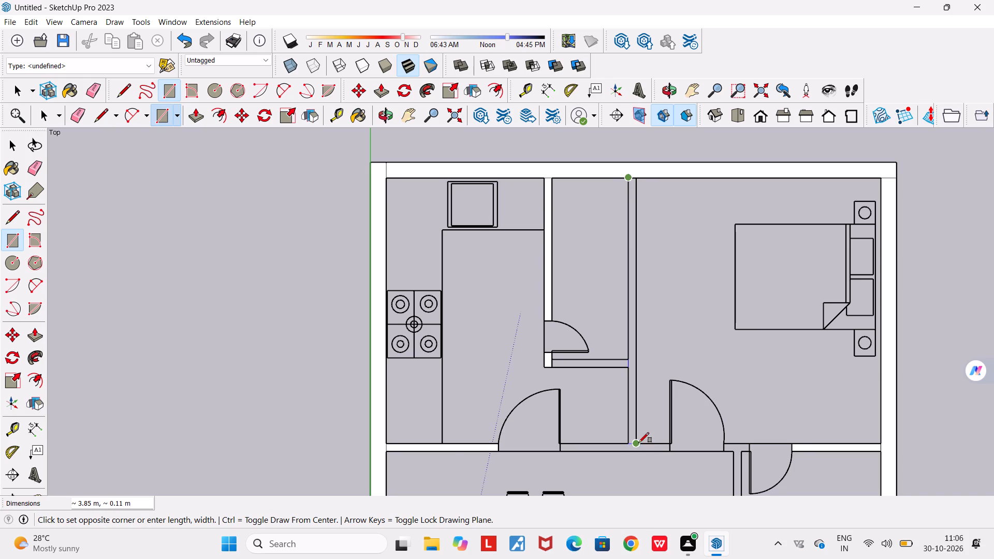
pyautogui.click(639, 443)
# Draw a rectangle over the short wall closing the narrow room beside the kitchen, from the door-side wall stub to the rear-bedroom partition.
pyautogui.scroll(-4, 646, 444)
pyautogui.scroll(6, 513, 390)
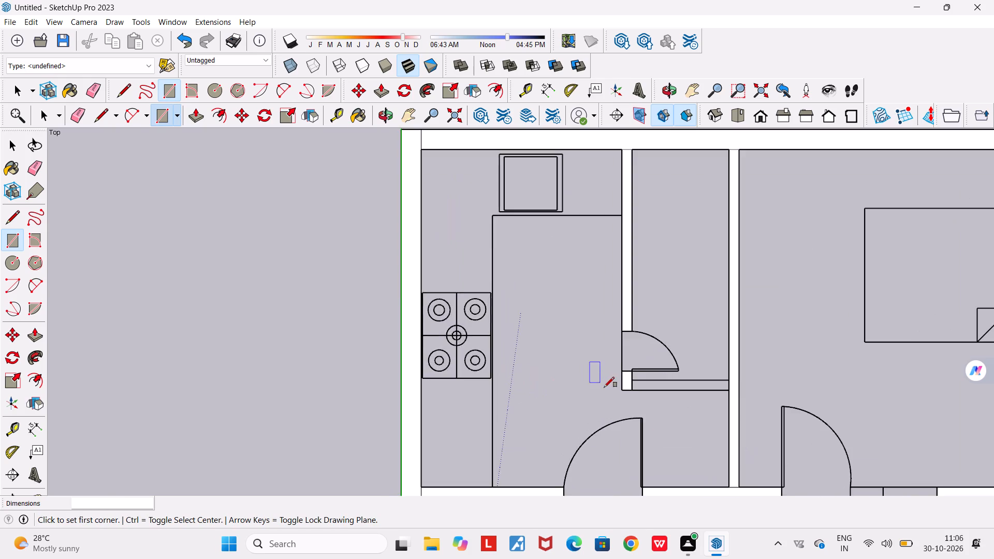
pyautogui.scroll(3, 604, 387)
pyautogui.click(644, 377)
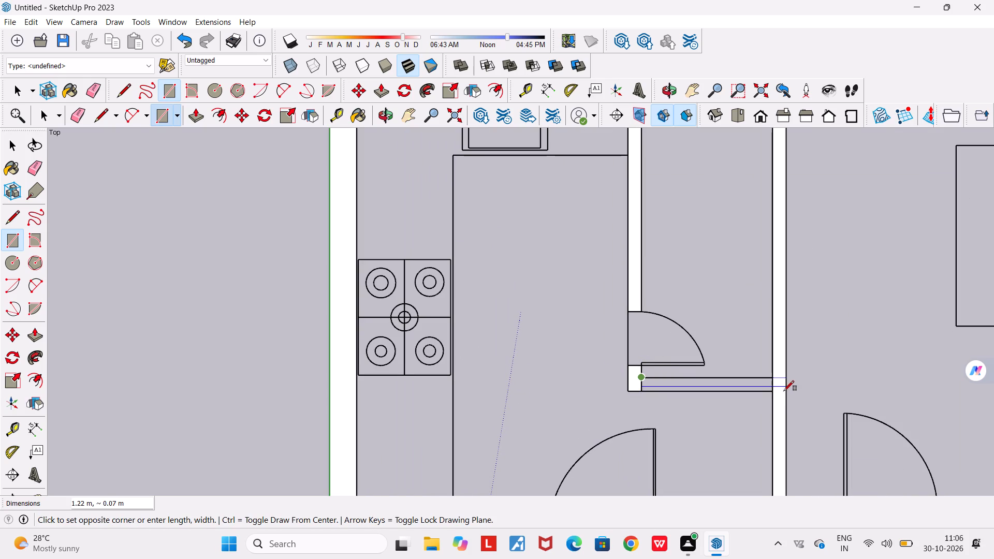
pyautogui.click(772, 391)
# Draw a rectangle about 2.02 by 0.11 m over the front wall of the small room adjoining the rear bedroom, ending at its inner corner.
pyautogui.scroll(-18, 777, 394)
pyautogui.scroll(12, 855, 440)
pyautogui.scroll(5, 792, 484)
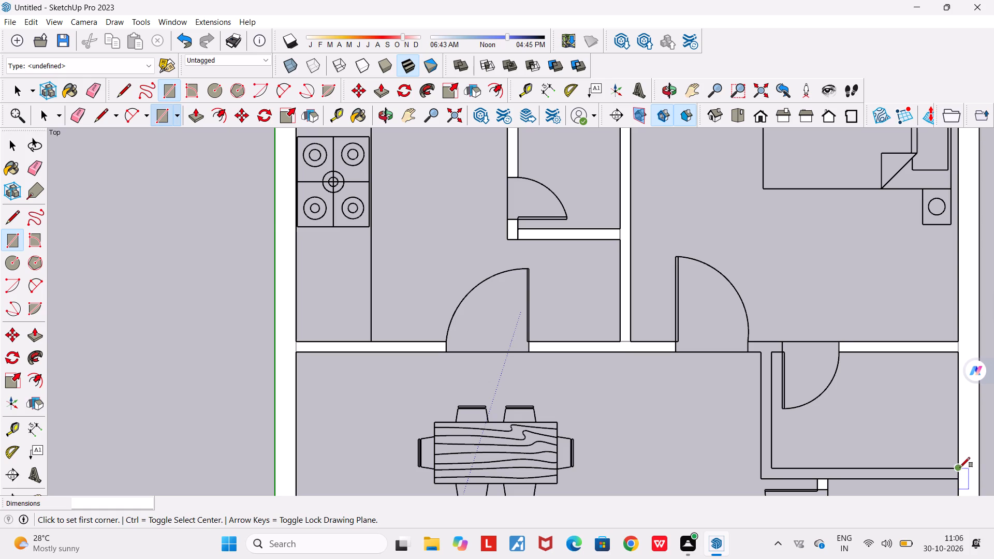
pyautogui.click(959, 478)
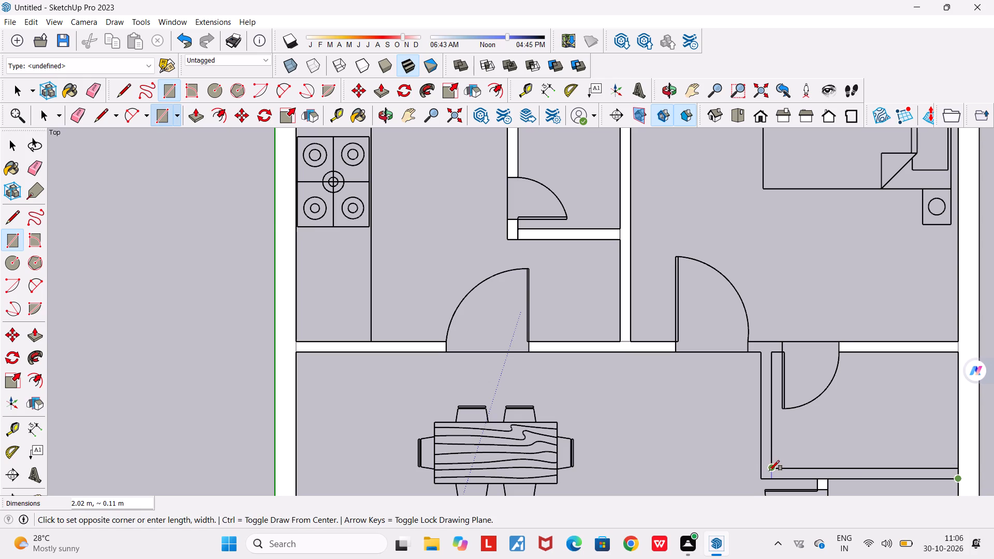
pyautogui.click(769, 470)
# Draw a rectangle over the small room's dining-side partition, from the rear bedroom's front wall to the small room's outer corner.
pyautogui.click(762, 354)
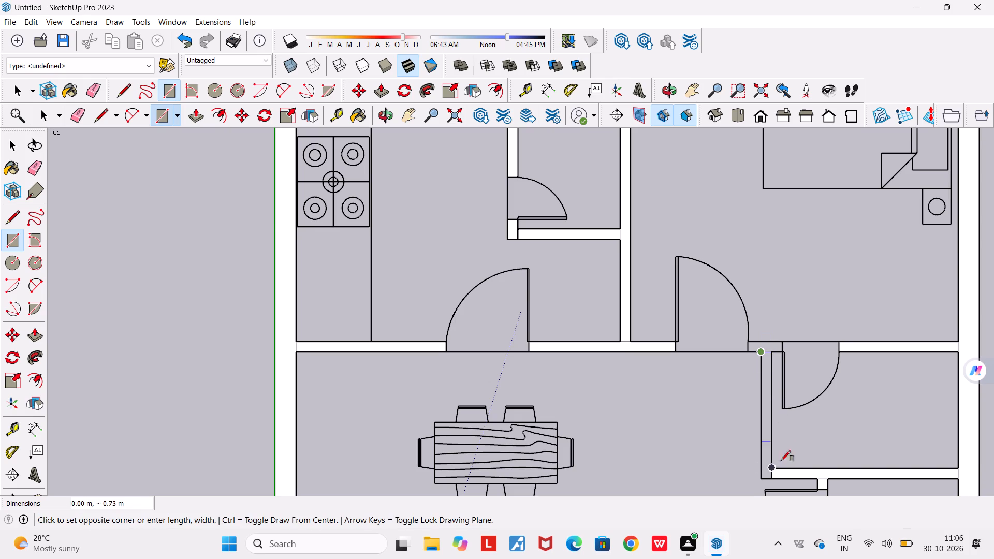
pyautogui.click(772, 480)
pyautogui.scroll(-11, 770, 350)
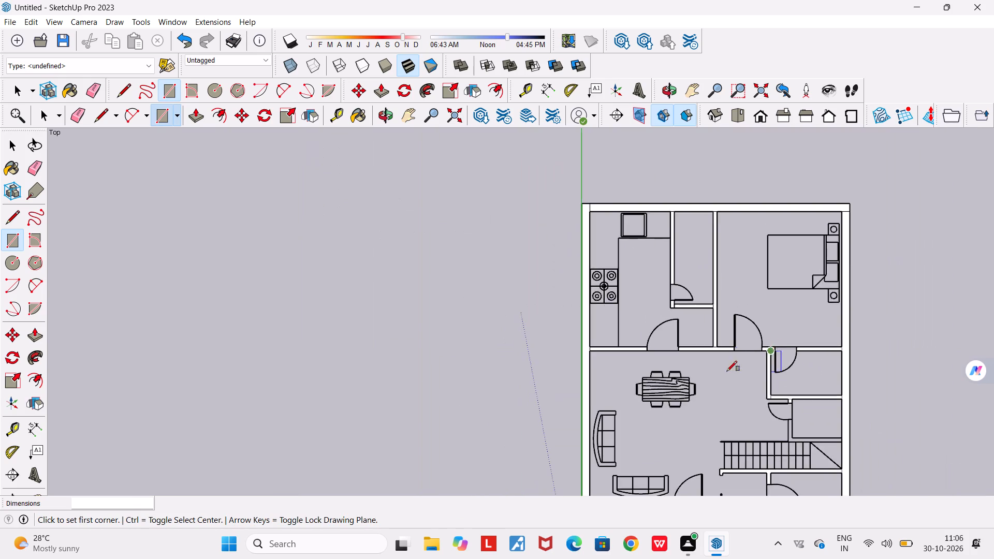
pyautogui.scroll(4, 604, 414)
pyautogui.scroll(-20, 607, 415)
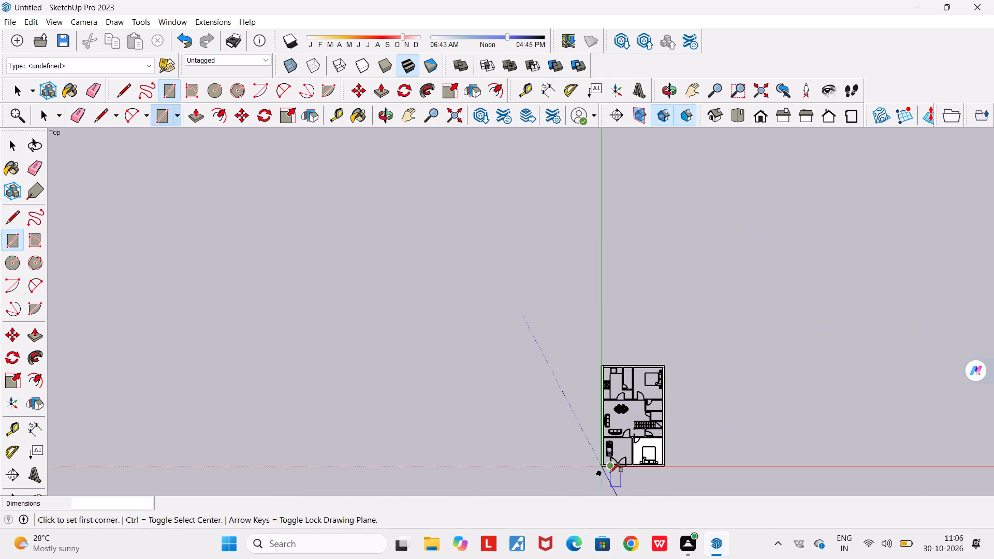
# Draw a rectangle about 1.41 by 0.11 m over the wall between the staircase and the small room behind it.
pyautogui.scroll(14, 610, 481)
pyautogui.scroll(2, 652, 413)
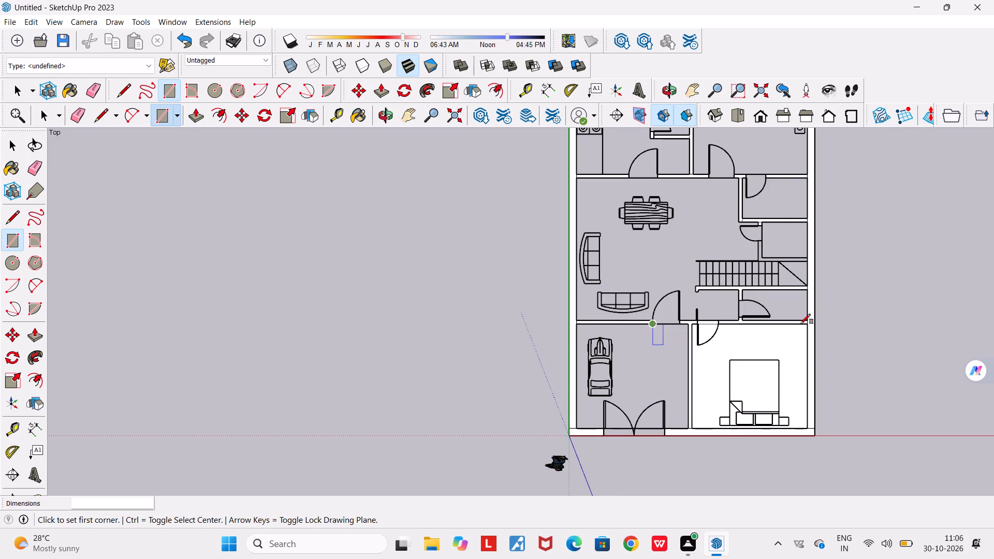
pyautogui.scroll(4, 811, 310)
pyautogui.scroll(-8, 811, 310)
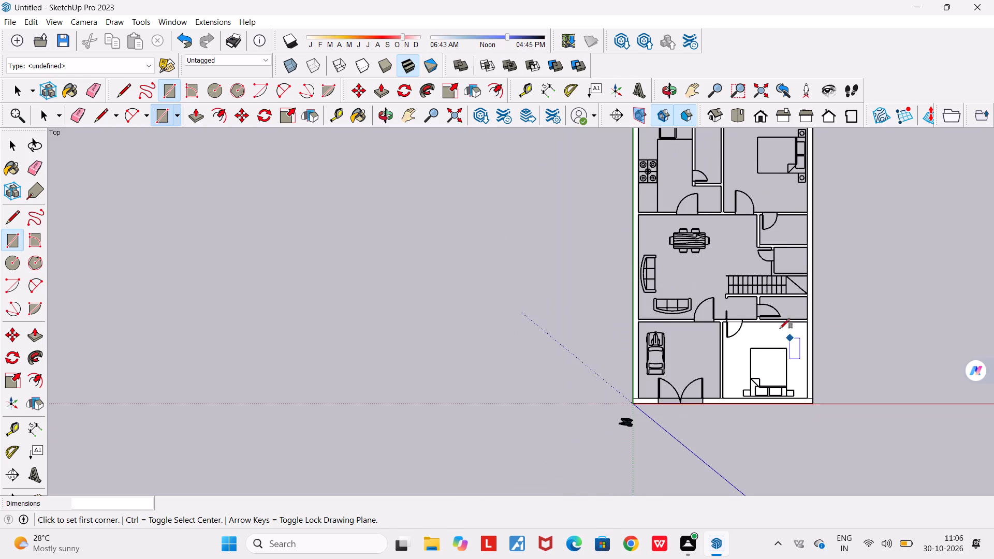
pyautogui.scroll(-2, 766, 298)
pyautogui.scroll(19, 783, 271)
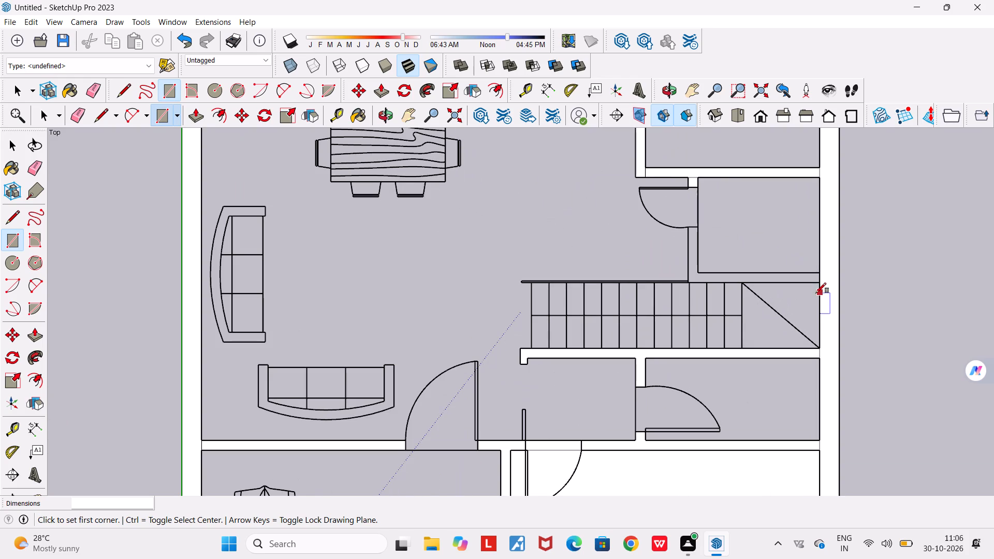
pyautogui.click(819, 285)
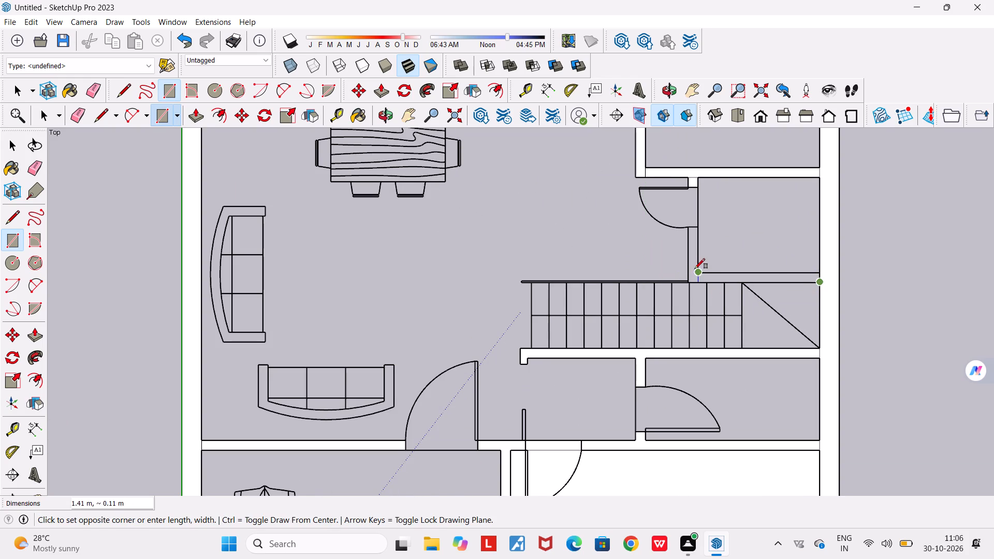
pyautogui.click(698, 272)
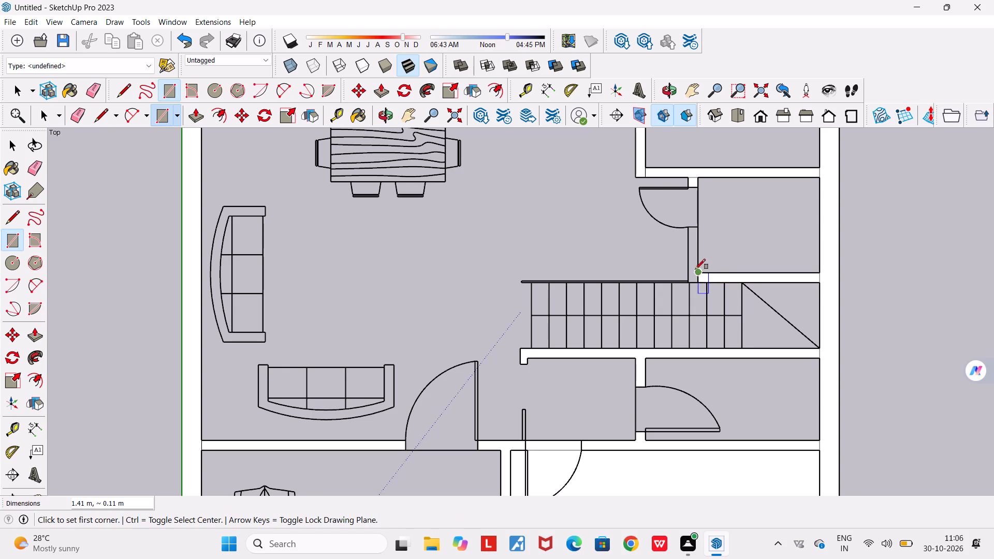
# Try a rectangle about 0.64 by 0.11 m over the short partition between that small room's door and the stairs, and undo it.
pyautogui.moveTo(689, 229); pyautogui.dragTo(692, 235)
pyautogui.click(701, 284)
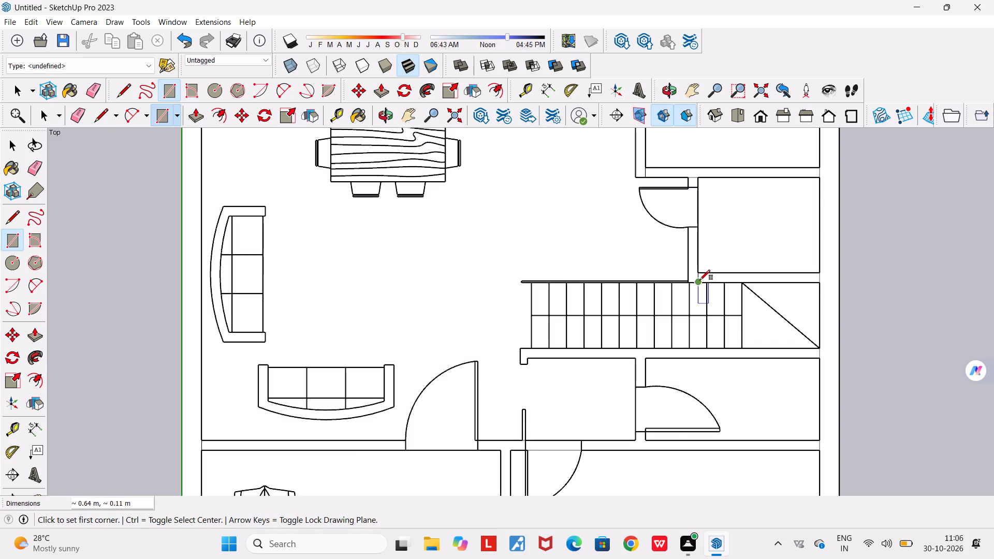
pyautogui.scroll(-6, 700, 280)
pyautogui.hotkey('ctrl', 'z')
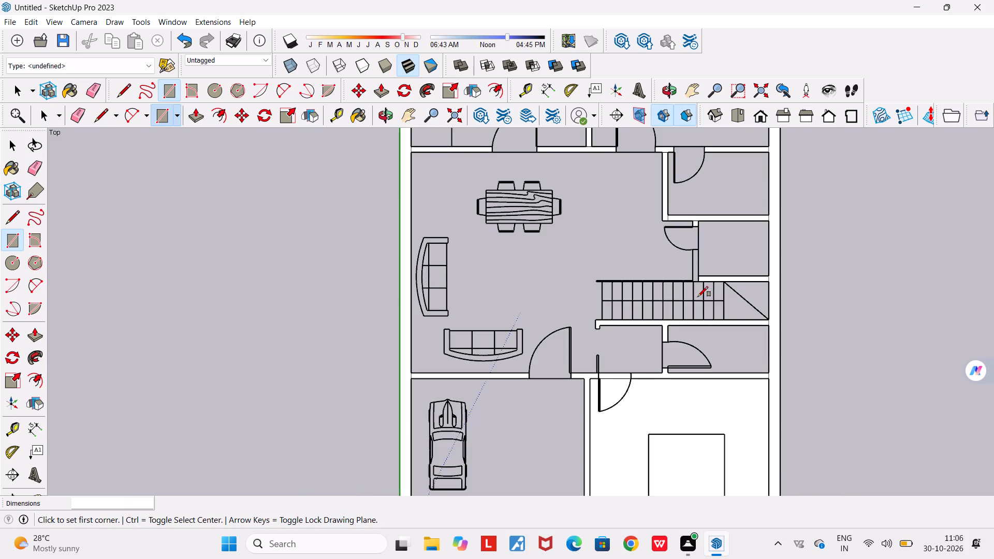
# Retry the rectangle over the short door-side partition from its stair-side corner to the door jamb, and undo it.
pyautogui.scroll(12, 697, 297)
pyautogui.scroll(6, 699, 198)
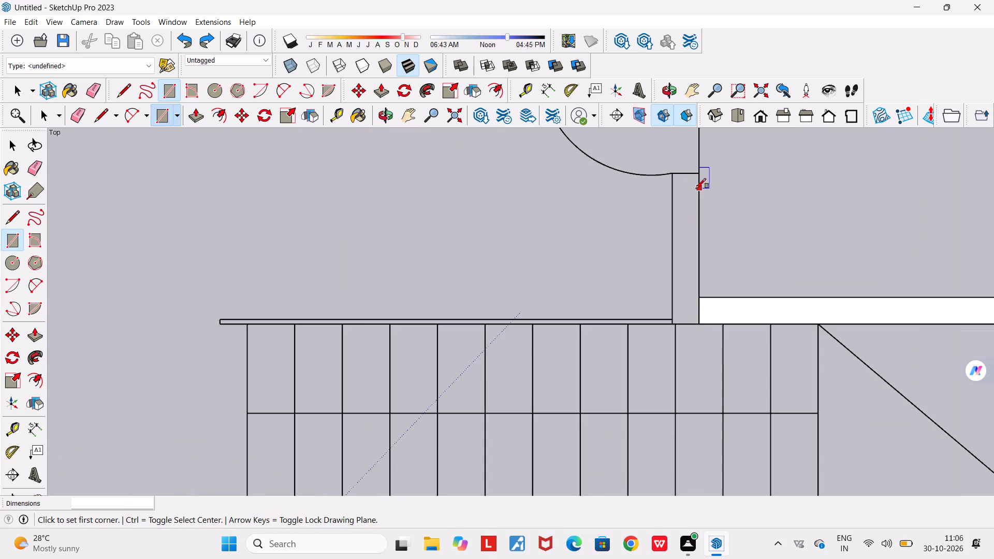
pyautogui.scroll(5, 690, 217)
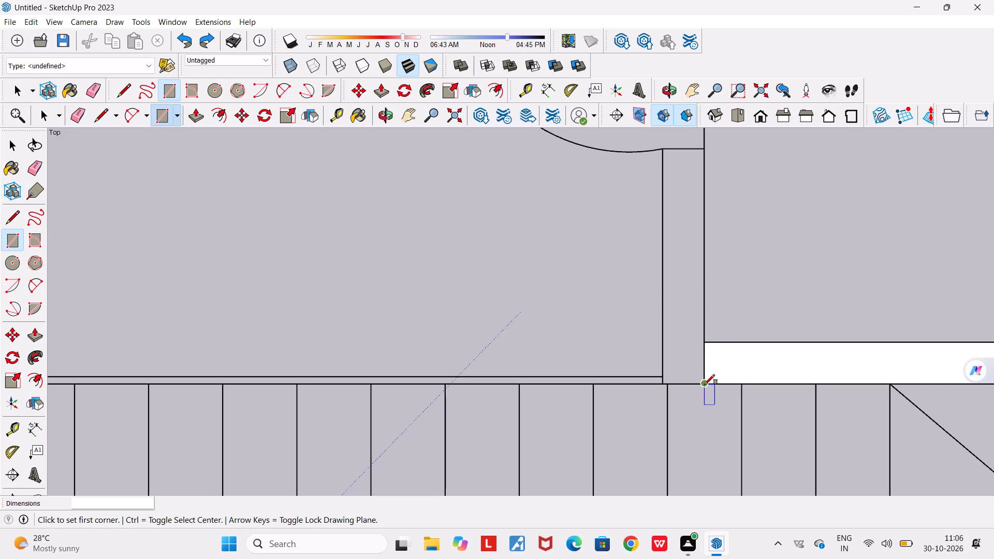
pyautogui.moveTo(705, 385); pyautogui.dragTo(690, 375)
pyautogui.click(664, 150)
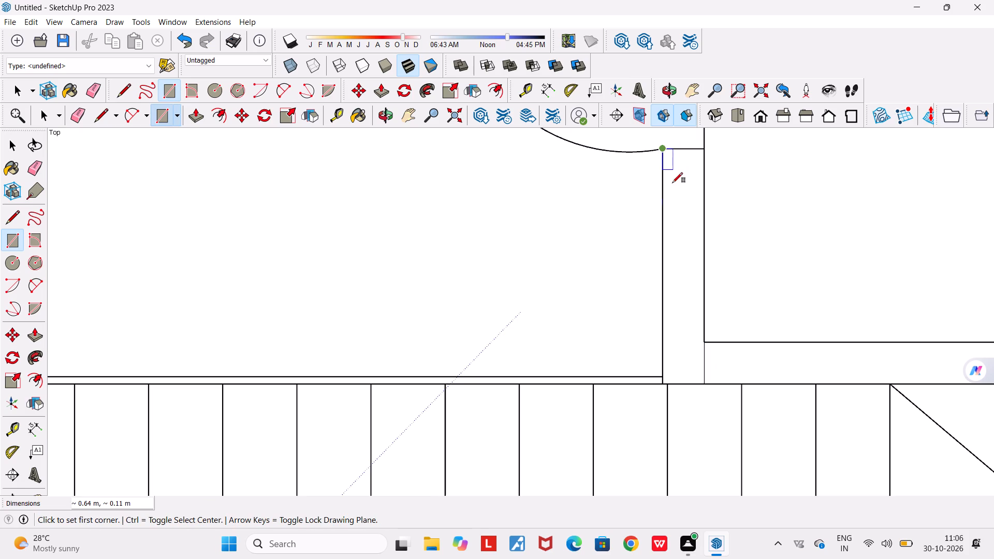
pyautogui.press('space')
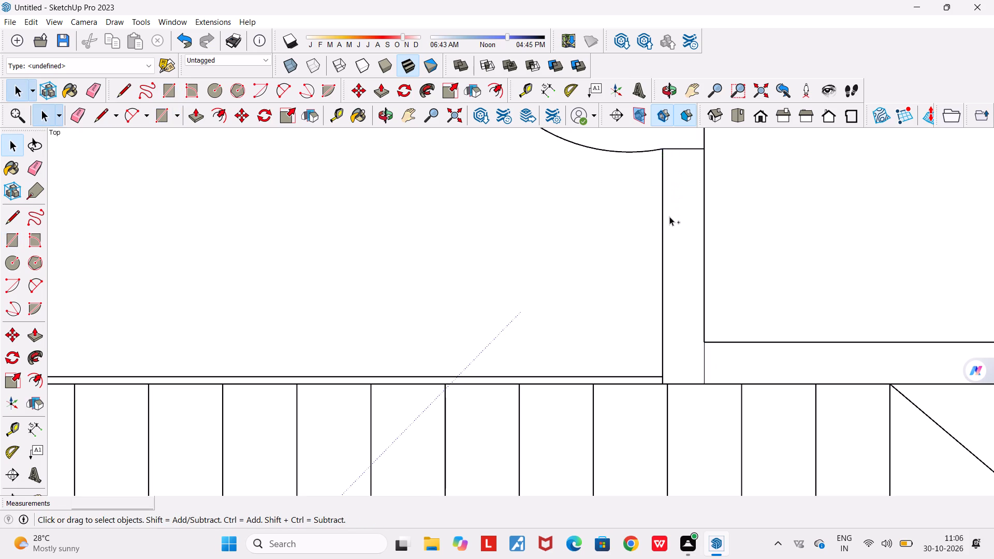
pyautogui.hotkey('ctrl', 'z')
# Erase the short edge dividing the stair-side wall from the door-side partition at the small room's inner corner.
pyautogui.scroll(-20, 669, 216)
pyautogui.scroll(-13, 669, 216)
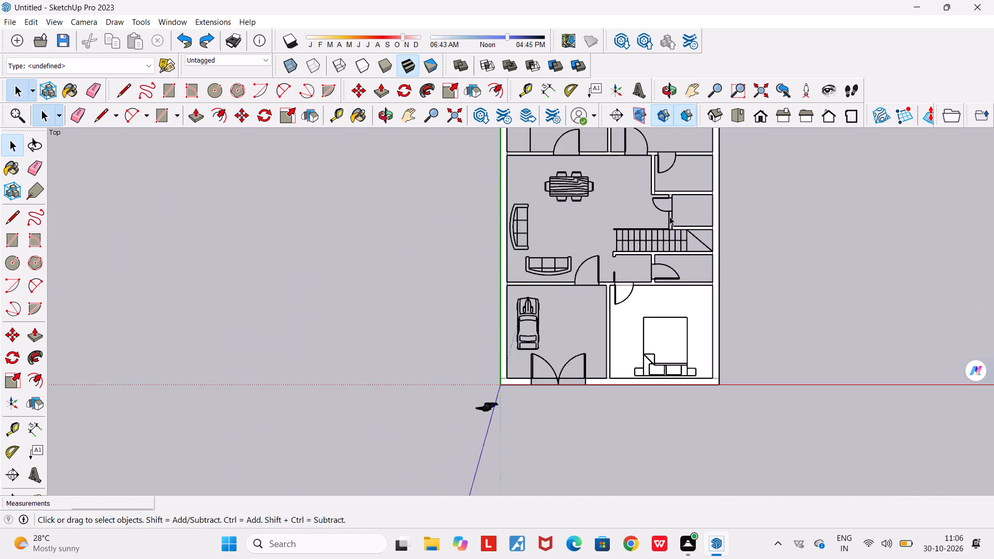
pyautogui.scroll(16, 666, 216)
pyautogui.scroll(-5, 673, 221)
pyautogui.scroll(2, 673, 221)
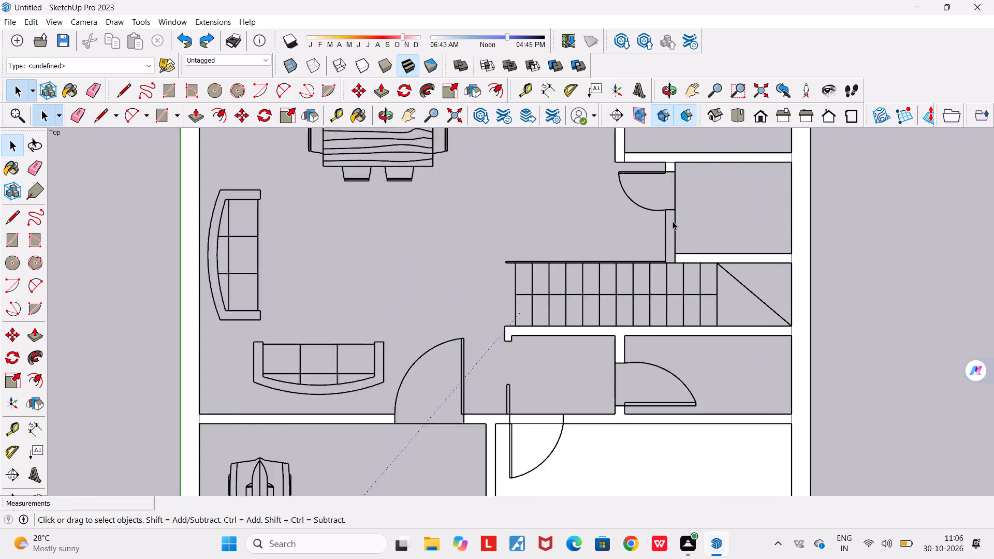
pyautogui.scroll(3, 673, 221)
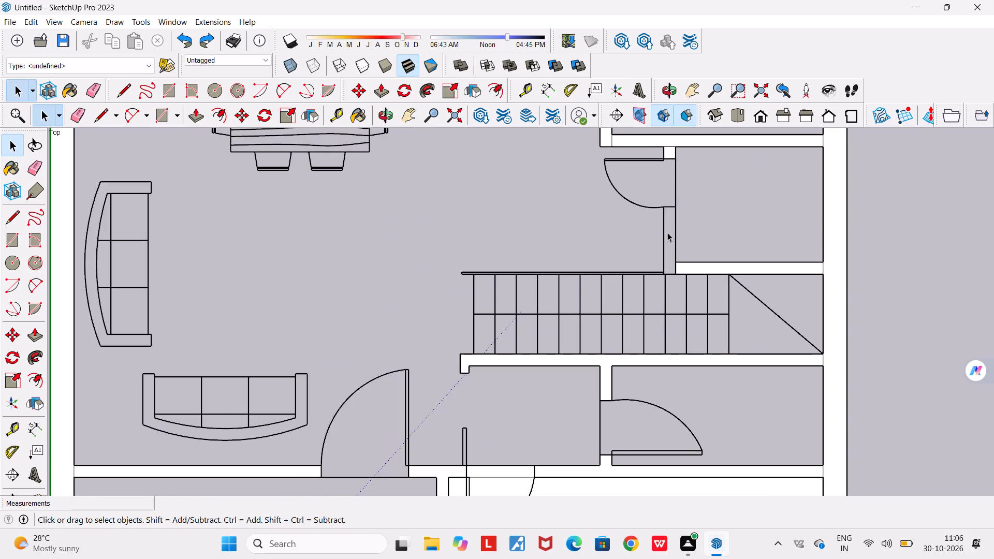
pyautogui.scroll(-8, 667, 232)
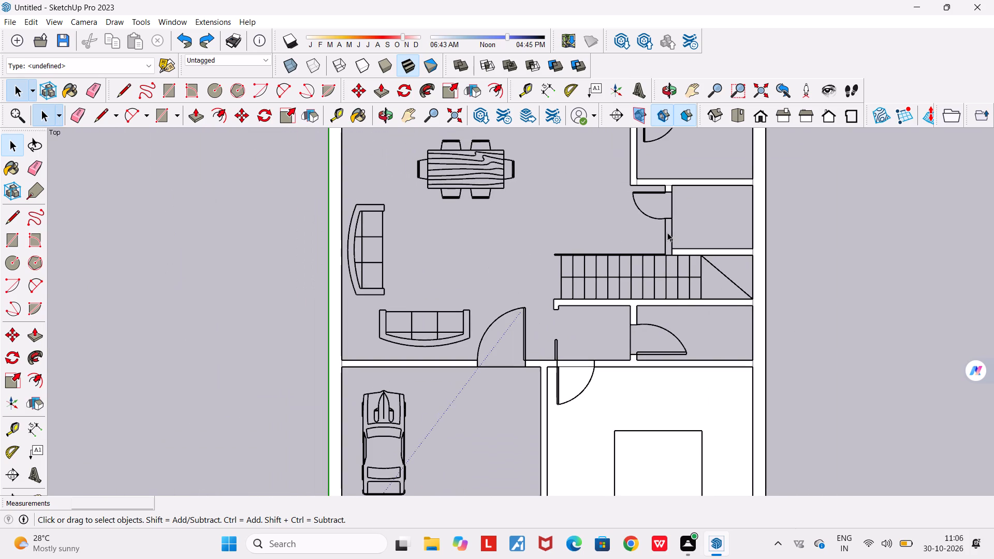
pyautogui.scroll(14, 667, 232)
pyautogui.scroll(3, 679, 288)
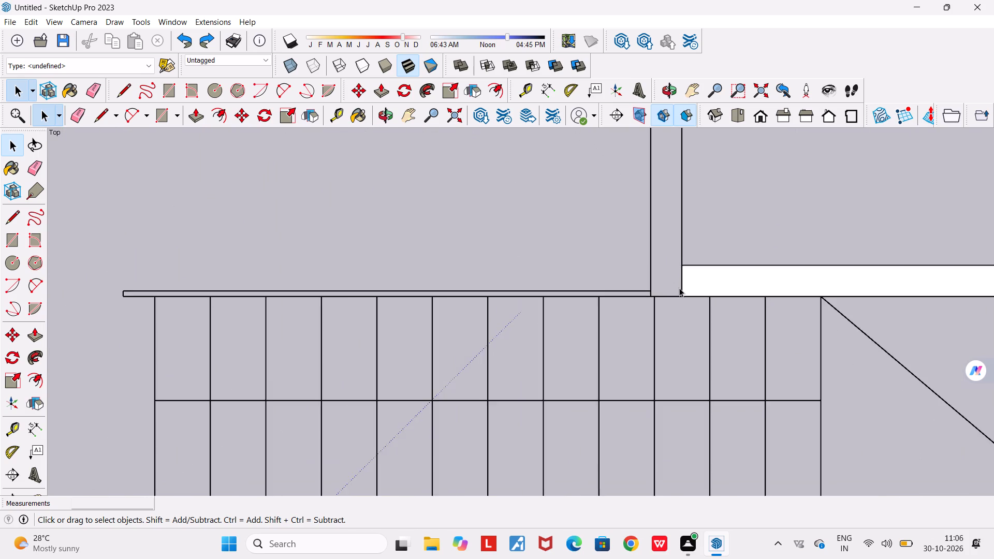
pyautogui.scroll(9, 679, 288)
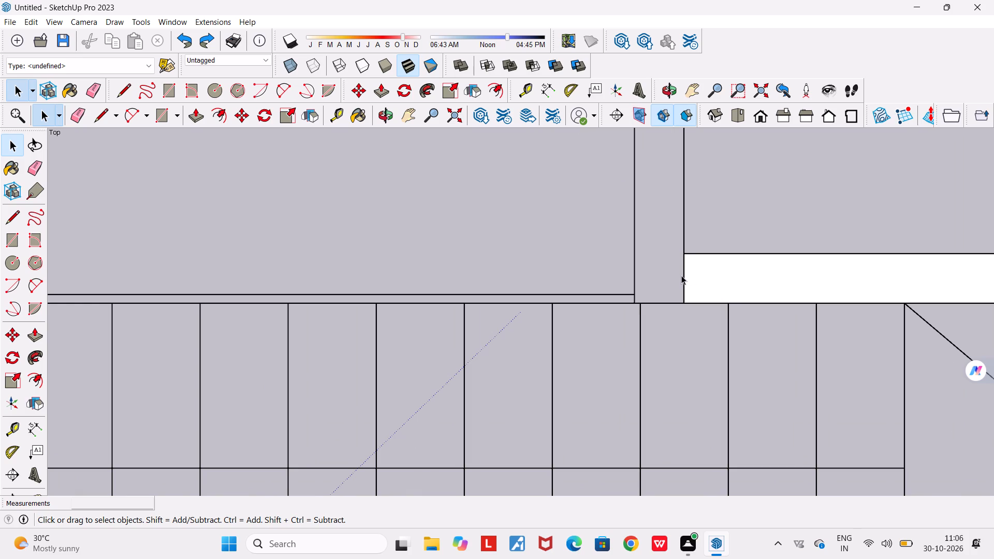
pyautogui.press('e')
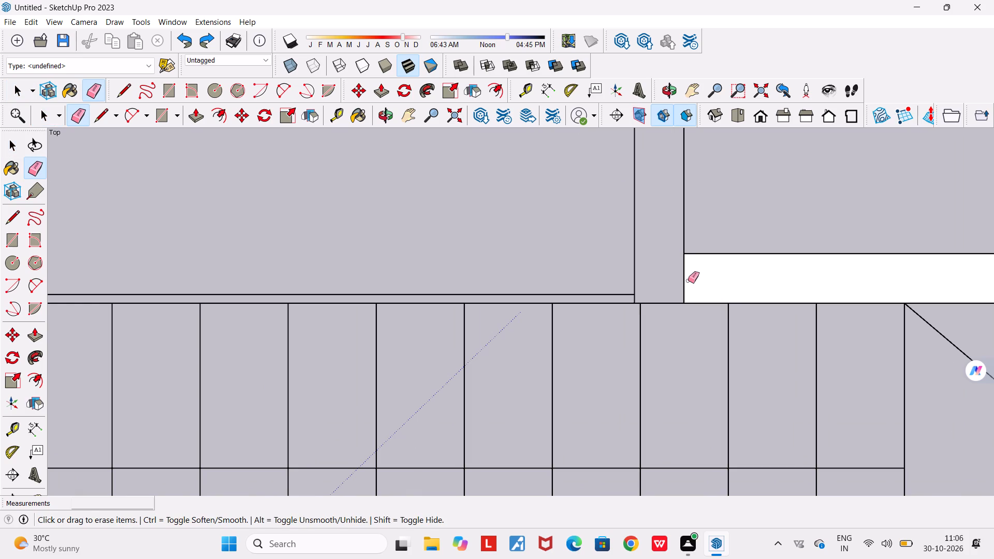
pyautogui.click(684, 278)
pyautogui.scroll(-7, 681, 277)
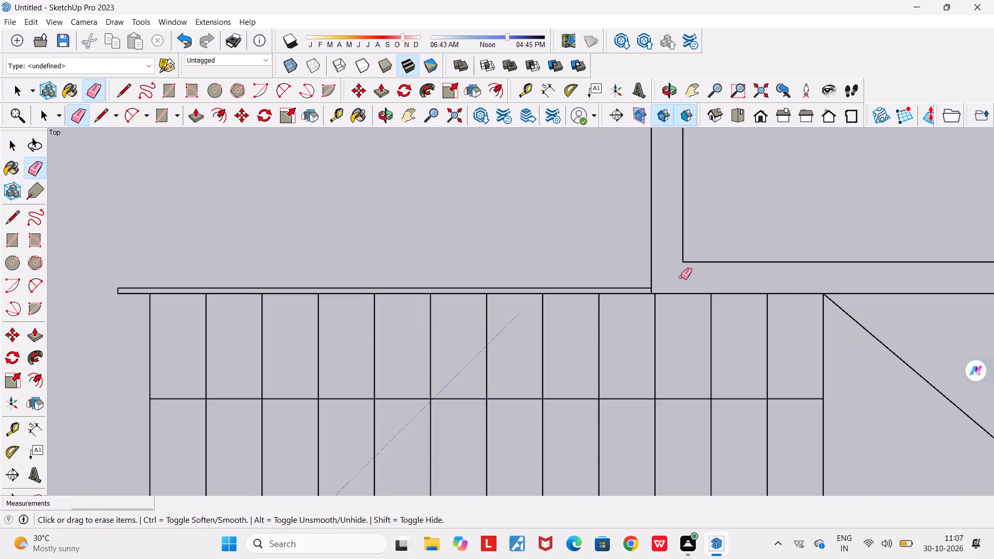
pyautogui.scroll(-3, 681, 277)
# Draw a rectangle about 0.11 by 0.53 m over the door-side partition, from the door jamb to the small room's inner corner line.
pyautogui.press('space')
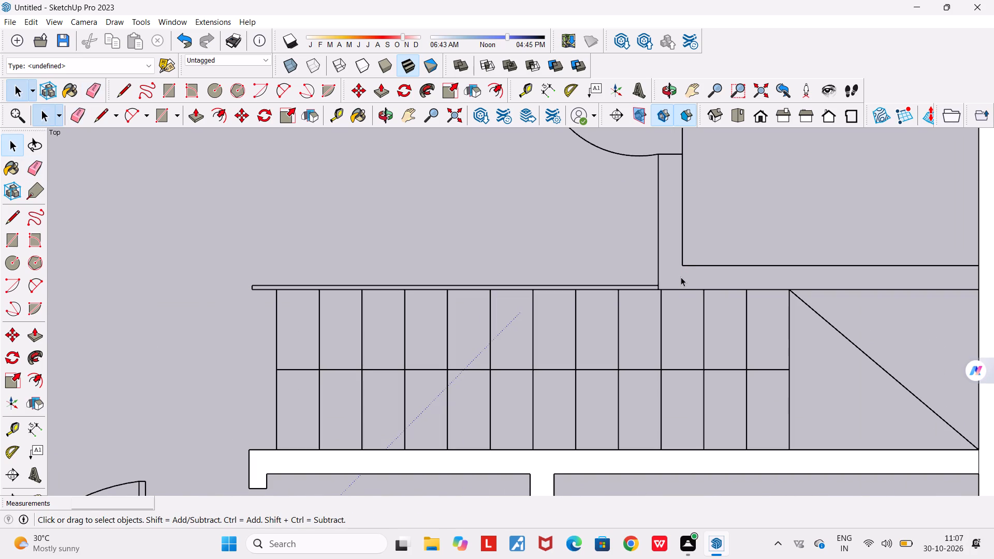
pyautogui.press('r')
pyautogui.click(660, 152)
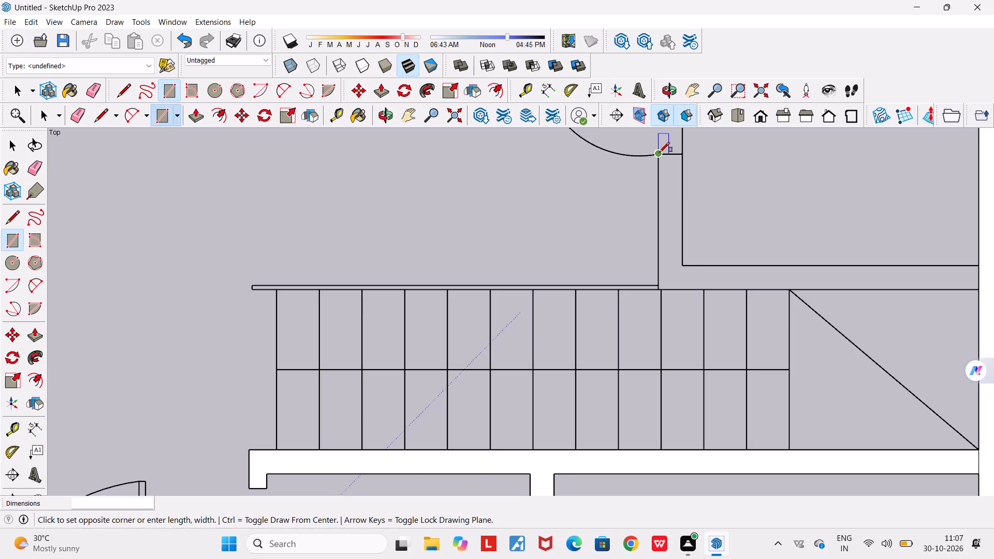
pyautogui.click(680, 266)
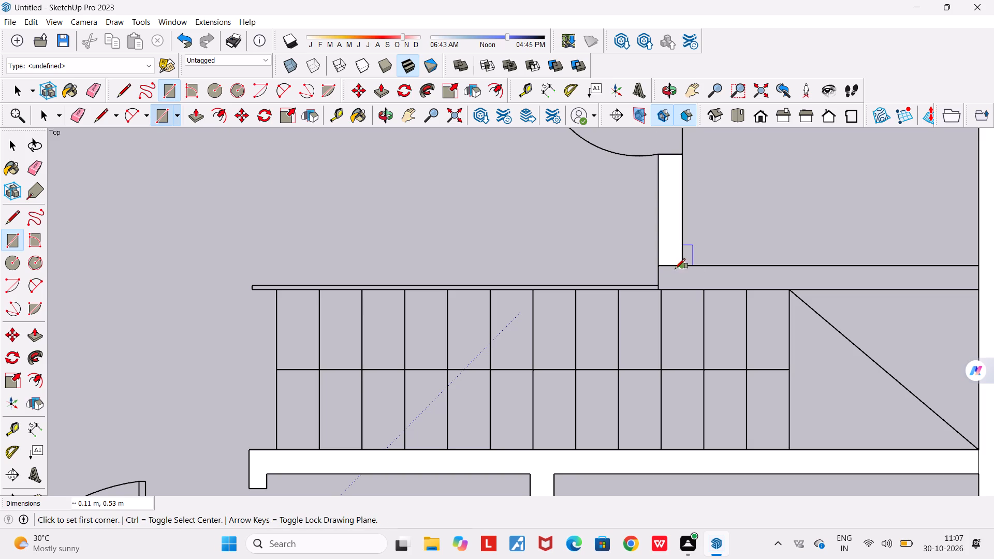
# Draw a rectangle over the full stair-side wall, from the partition's outer face to the house's outer wall.
pyautogui.click(657, 269)
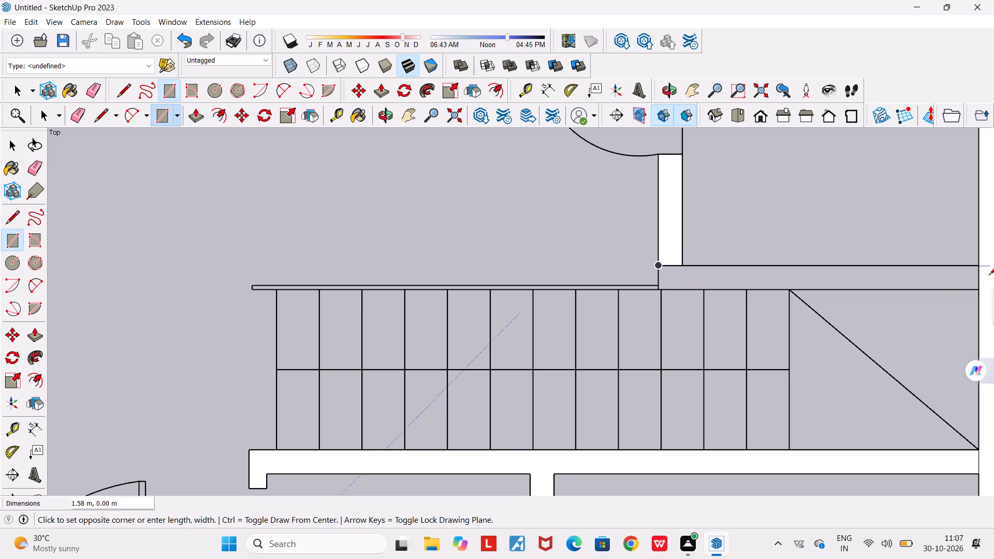
pyautogui.click(978, 292)
# Examine the whole floor plan for walls that still lack faces.
pyautogui.scroll(-11, 938, 268)
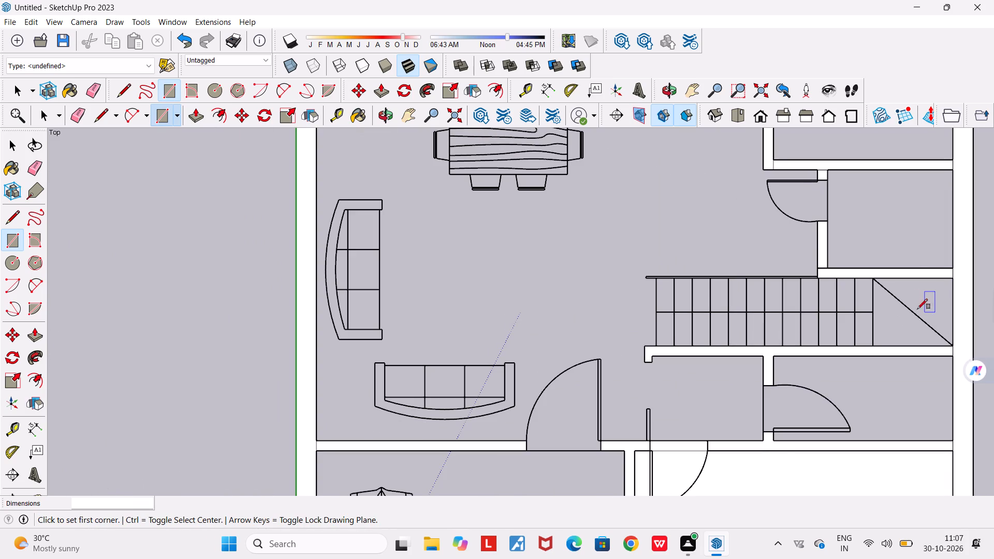
pyautogui.scroll(-15, 906, 302)
pyautogui.scroll(-7, 909, 229)
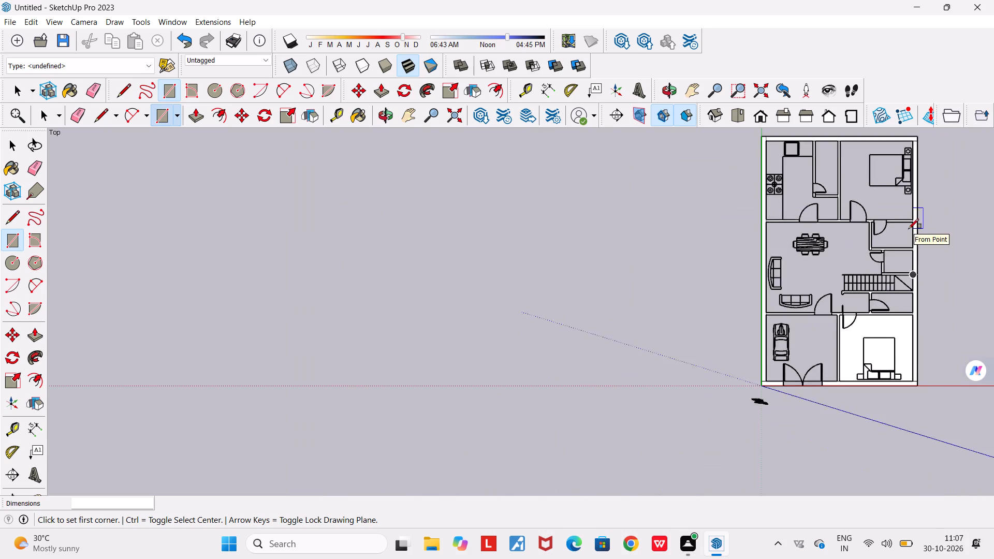
pyautogui.scroll(-3, 909, 229)
pyautogui.press('space')
pyautogui.press('h')
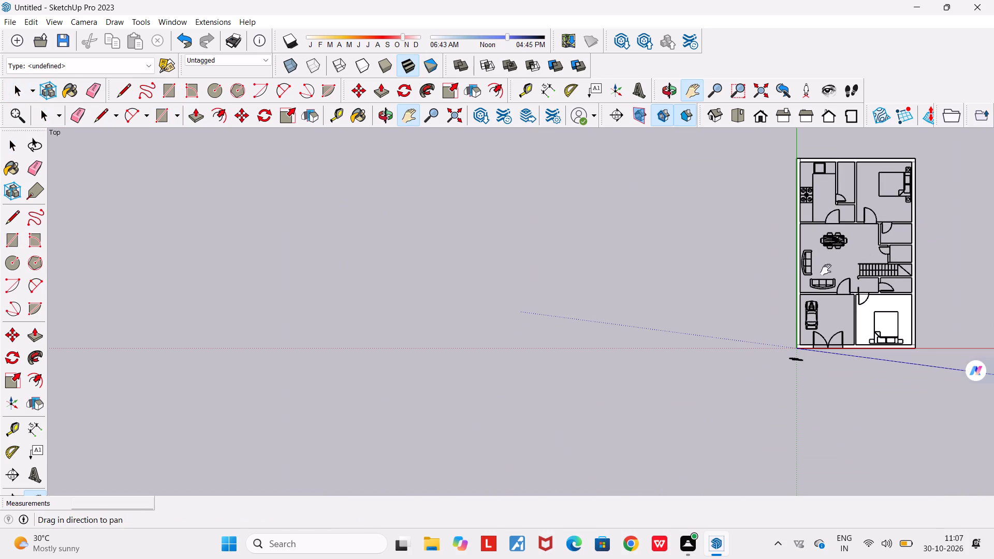
pyautogui.moveTo(859, 254); pyautogui.dragTo(595, 307)
pyautogui.scroll(7, 618, 323)
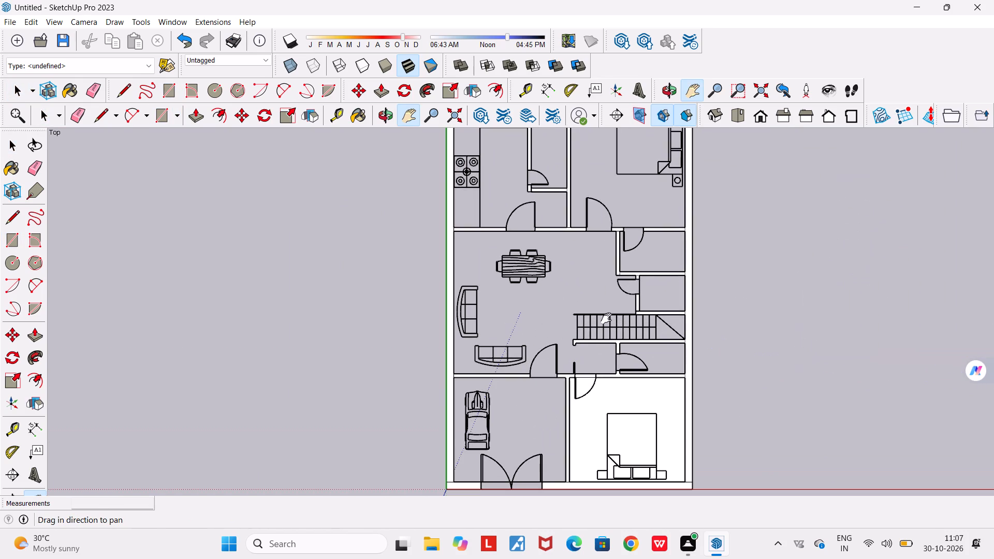
pyautogui.scroll(-2, 575, 332)
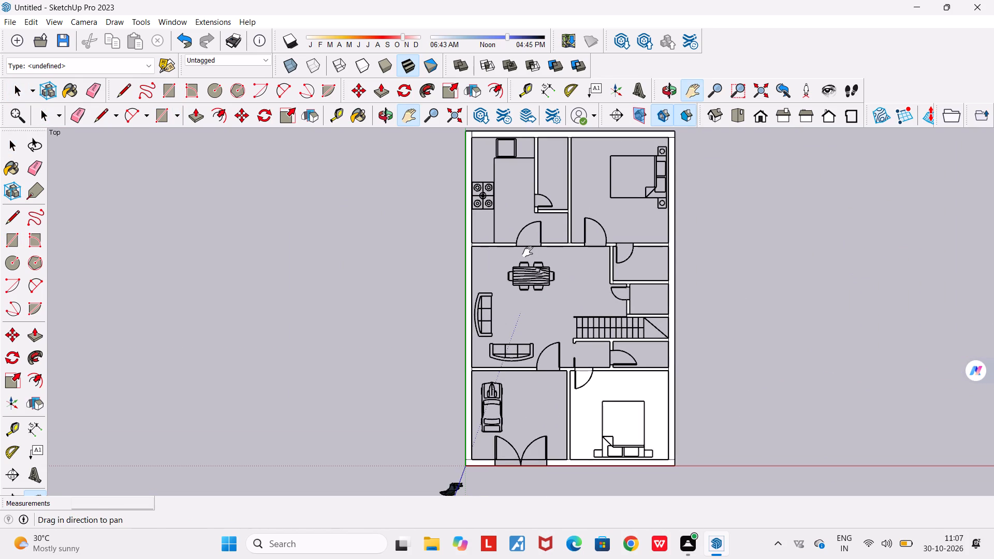
pyautogui.scroll(7, 567, 194)
pyautogui.scroll(-8, 557, 208)
pyautogui.scroll(-1, 547, 274)
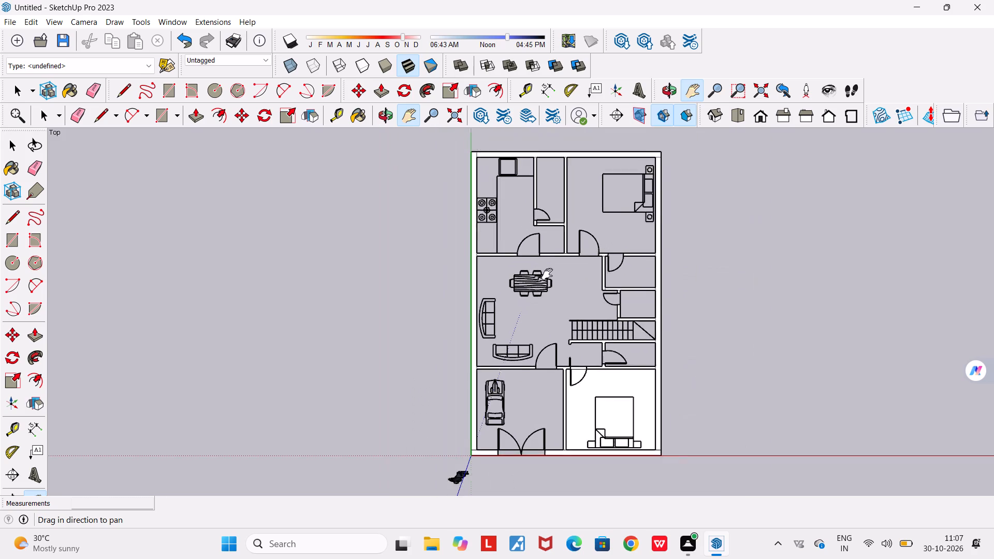
pyautogui.scroll(-1, 547, 274)
# Draw a rectangle about 0.36 by 0.04 m over the thin strip projecting into the hall beside the front bedroom's door.
pyautogui.scroll(10, 539, 317)
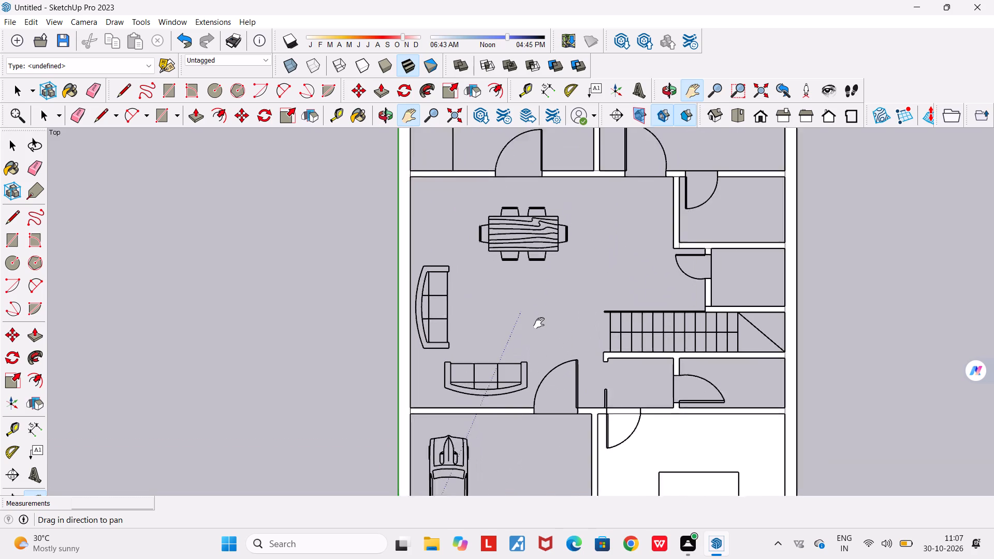
pyautogui.scroll(6, 524, 406)
pyautogui.scroll(5, 671, 420)
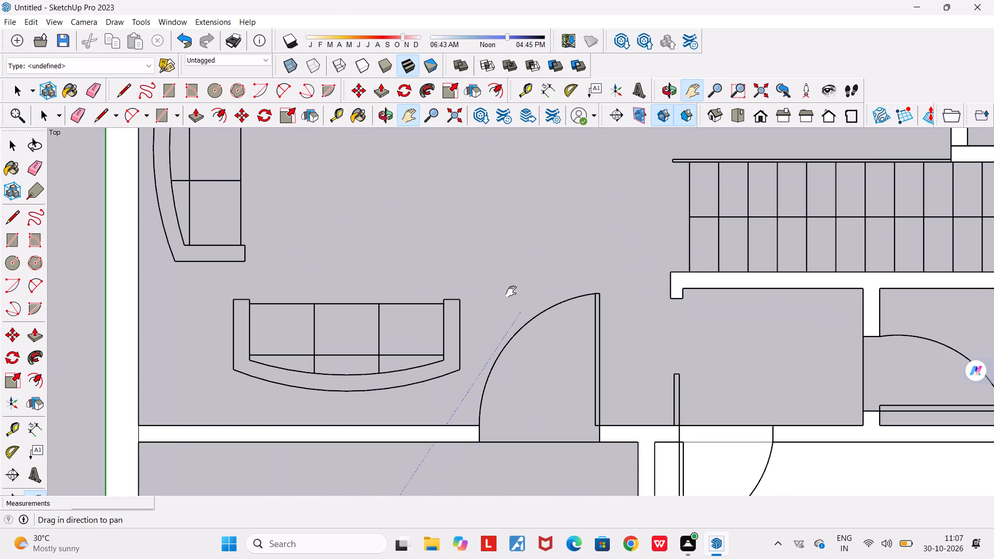
pyautogui.click(173, 84)
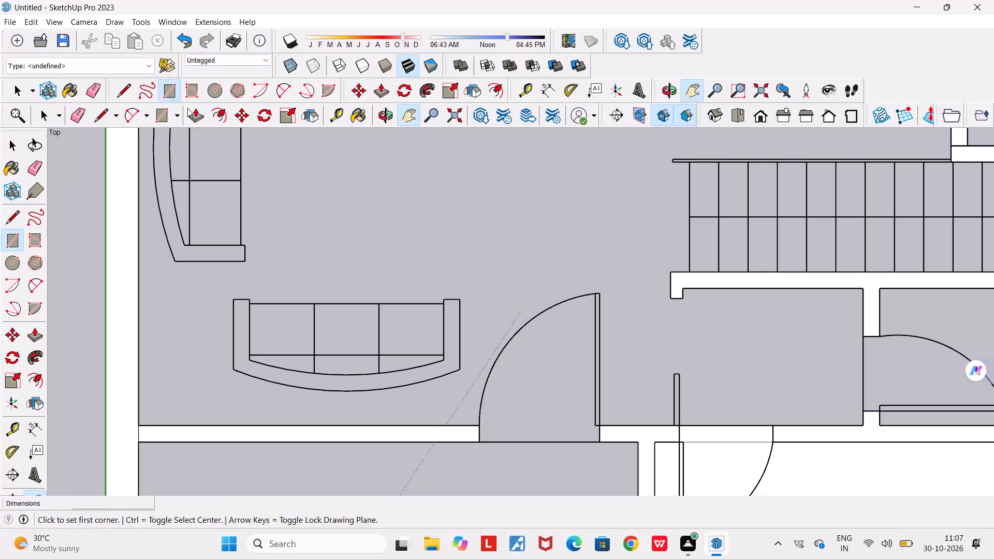
pyautogui.scroll(5, 699, 409)
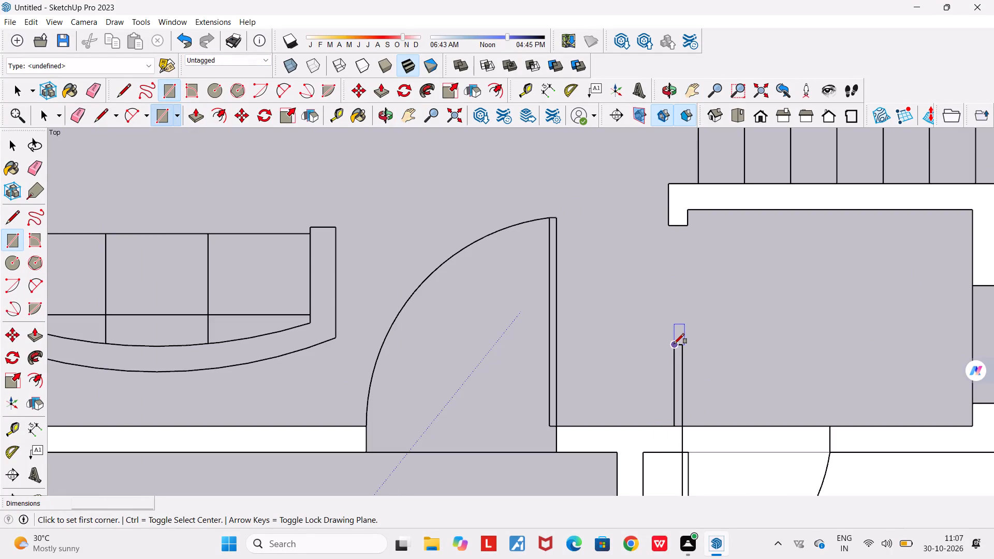
pyautogui.click(674, 344)
pyautogui.click(683, 426)
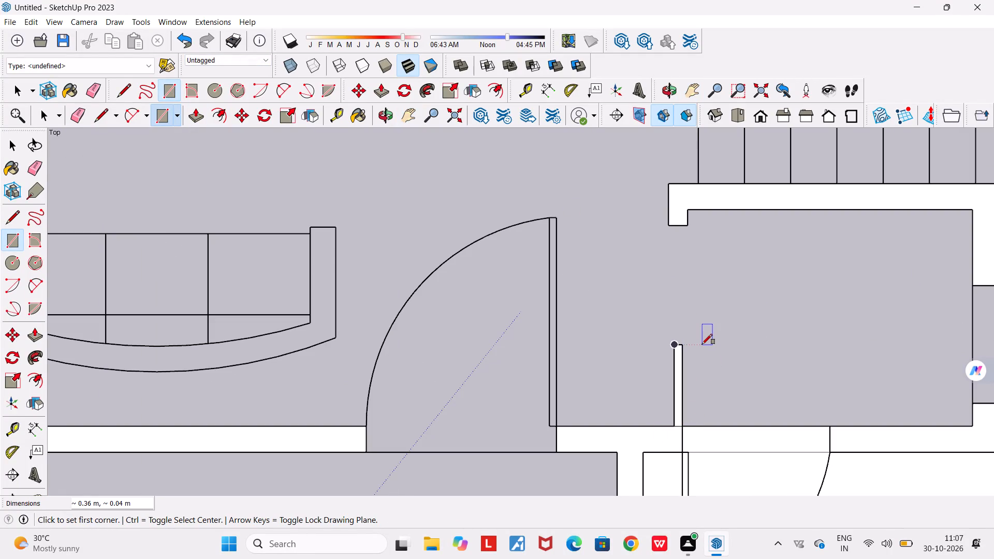
pyautogui.press('space')
# Erase the seam lines where the rear outer wall meets the kitchen-side outer wall and the two interior partitions.
pyautogui.scroll(-20, 702, 344)
pyautogui.press('e')
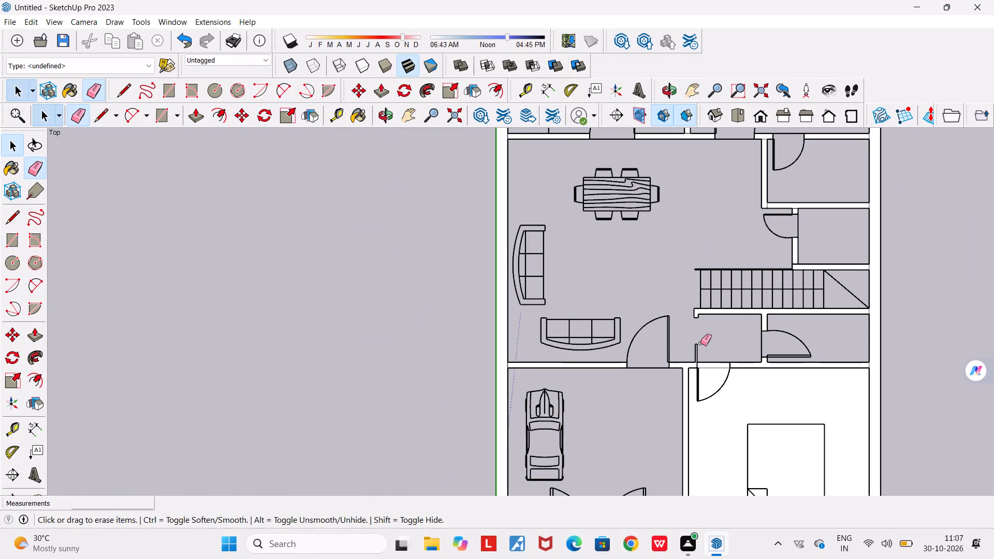
pyautogui.scroll(-3, 698, 342)
pyautogui.scroll(-10, 667, 223)
pyautogui.scroll(3, 651, 126)
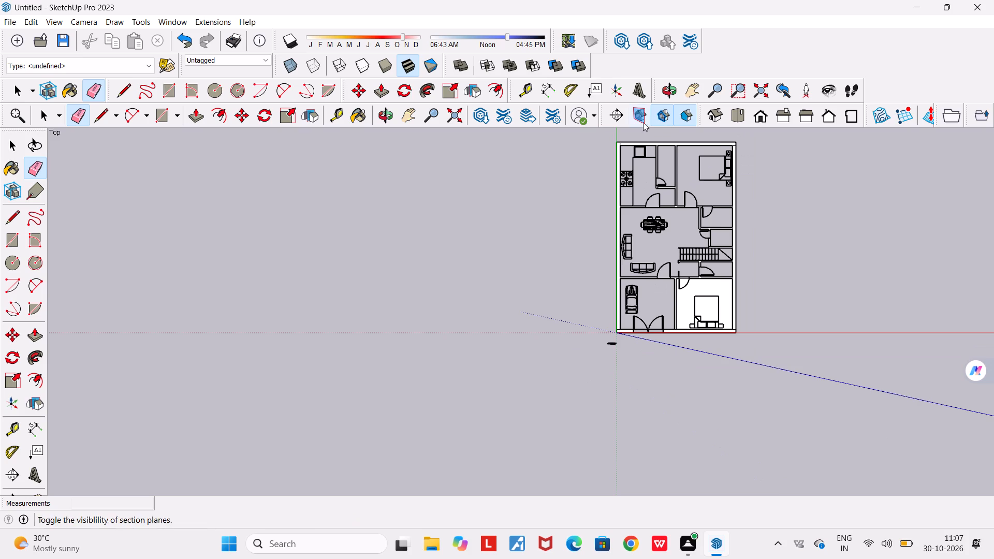
pyautogui.scroll(19, 643, 122)
pyautogui.moveTo(606, 152); pyautogui.dragTo(600, 149)
pyautogui.scroll(-6, 605, 152)
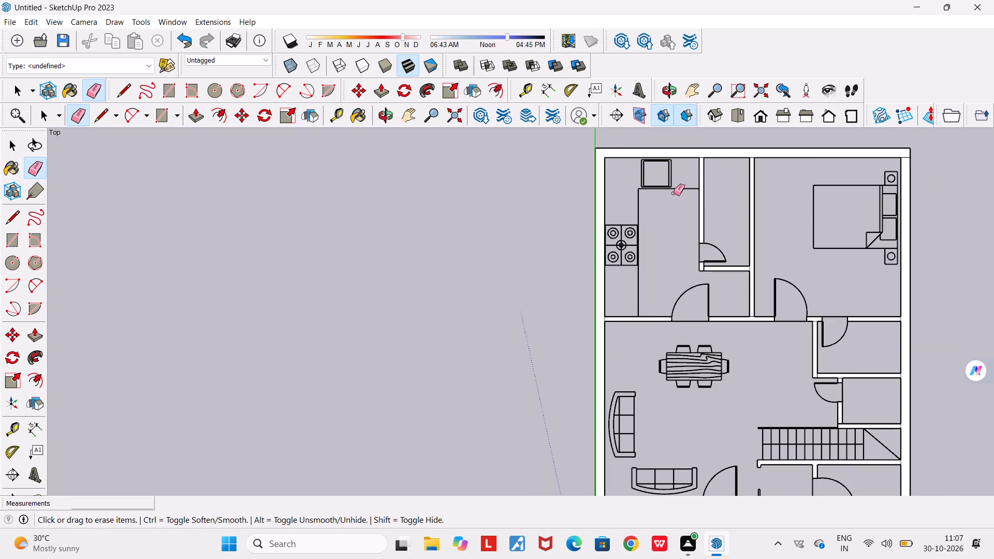
pyautogui.scroll(17, 722, 165)
pyautogui.moveTo(692, 164); pyautogui.dragTo(693, 176)
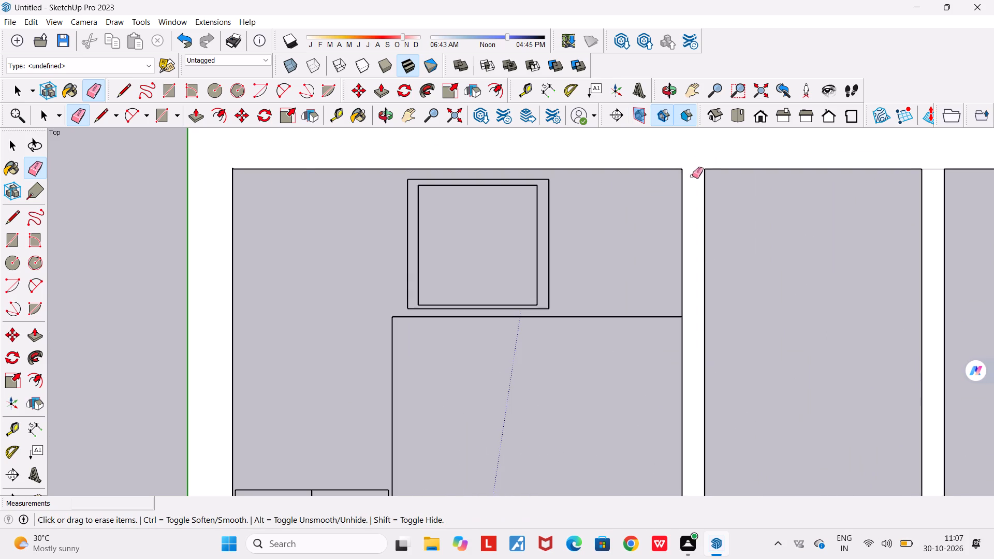
pyautogui.scroll(-7, 692, 175)
pyautogui.scroll(3, 831, 170)
pyautogui.moveTo(824, 166); pyautogui.dragTo(814, 190)
pyautogui.scroll(-7, 814, 192)
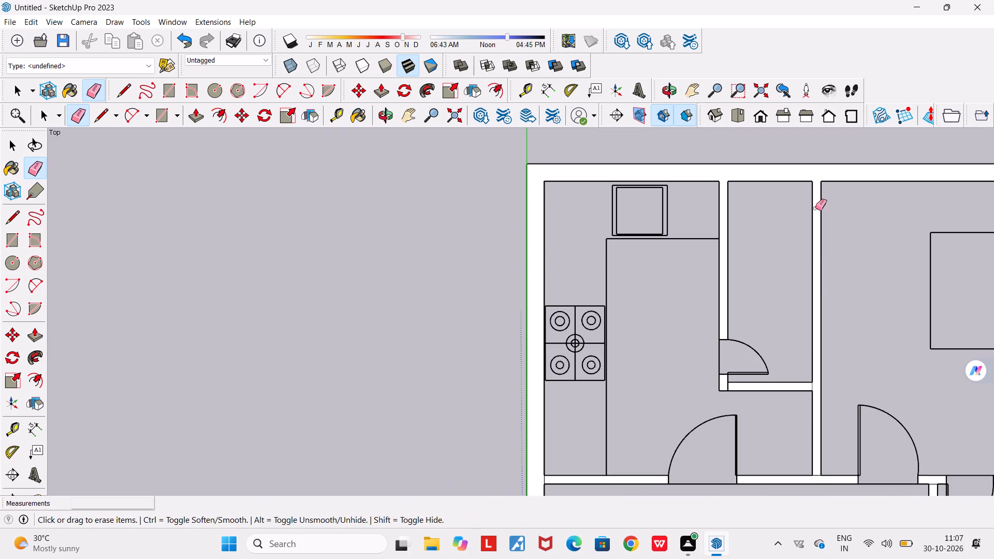
# Erase the seam line where the short wall below the store beside the kitchen joins the rear bedroom's partition.
pyautogui.scroll(11, 805, 398)
pyautogui.moveTo(825, 369); pyautogui.dragTo(816, 369)
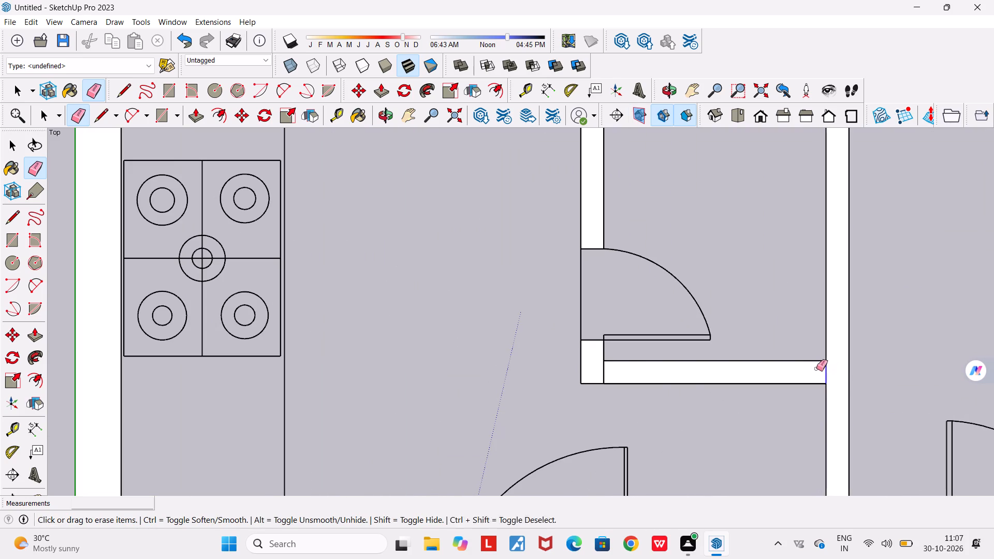
pyautogui.moveTo(816, 369); pyautogui.dragTo(815, 368)
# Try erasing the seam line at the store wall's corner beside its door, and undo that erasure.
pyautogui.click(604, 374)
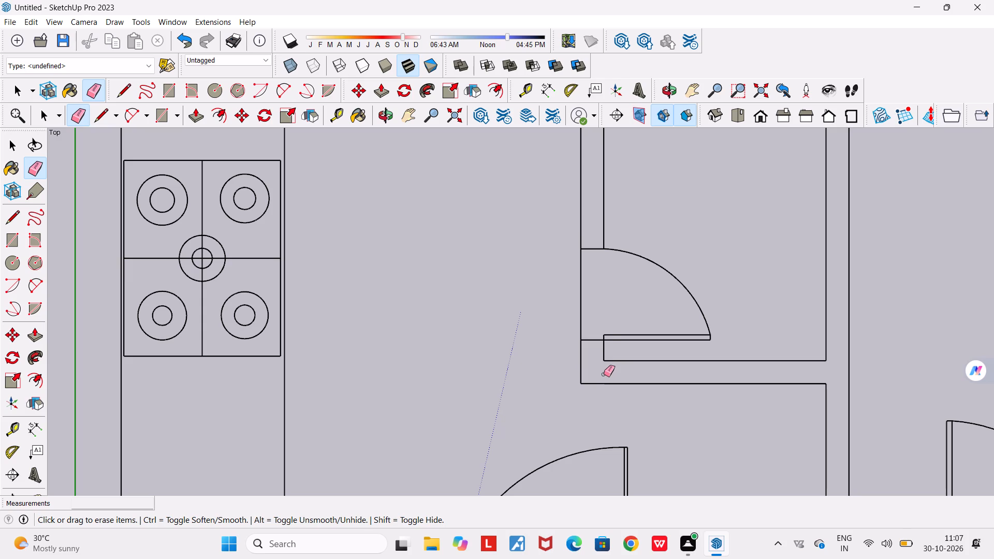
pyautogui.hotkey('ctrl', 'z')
# Erase the seam line at the outer walls' corner behind the rear bedroom's bed.
pyautogui.scroll(-7, 604, 385)
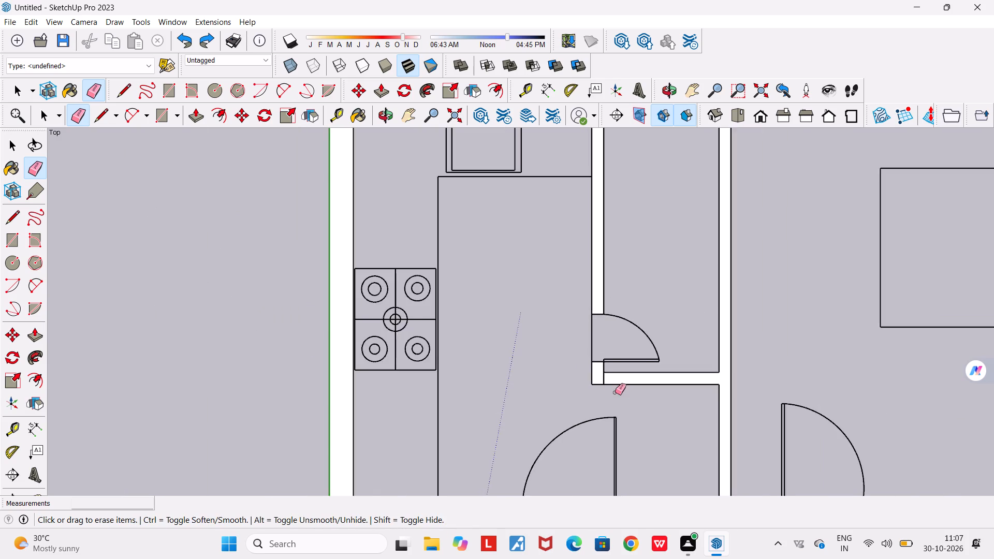
pyautogui.scroll(-12, 613, 391)
pyautogui.scroll(10, 796, 310)
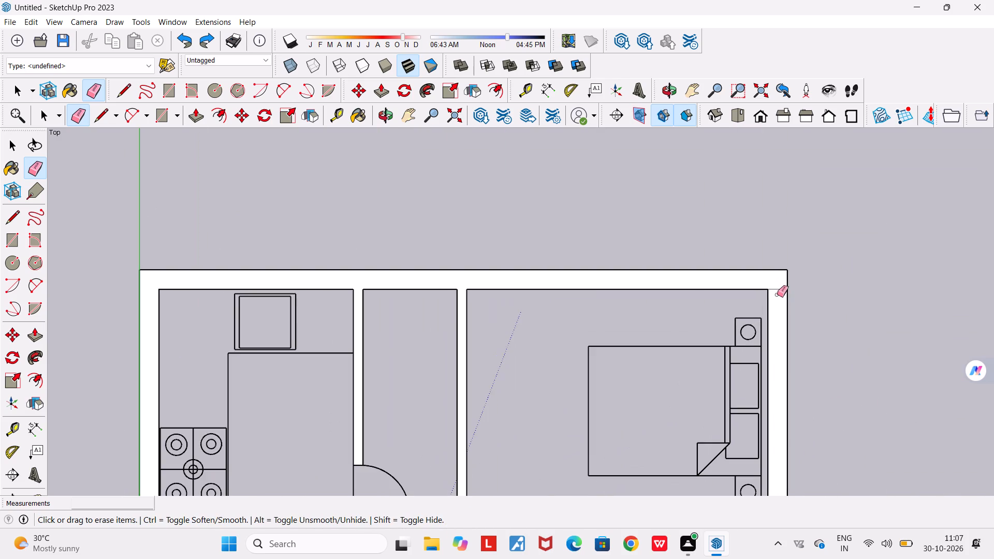
pyautogui.moveTo(780, 285); pyautogui.dragTo(780, 301)
# Erase the seam lines where the cross wall between the rear rooms and the living area meets both outer walls and its adjoining partitions.
pyautogui.scroll(-14, 780, 302)
pyautogui.scroll(4, 768, 444)
pyautogui.scroll(7, 779, 396)
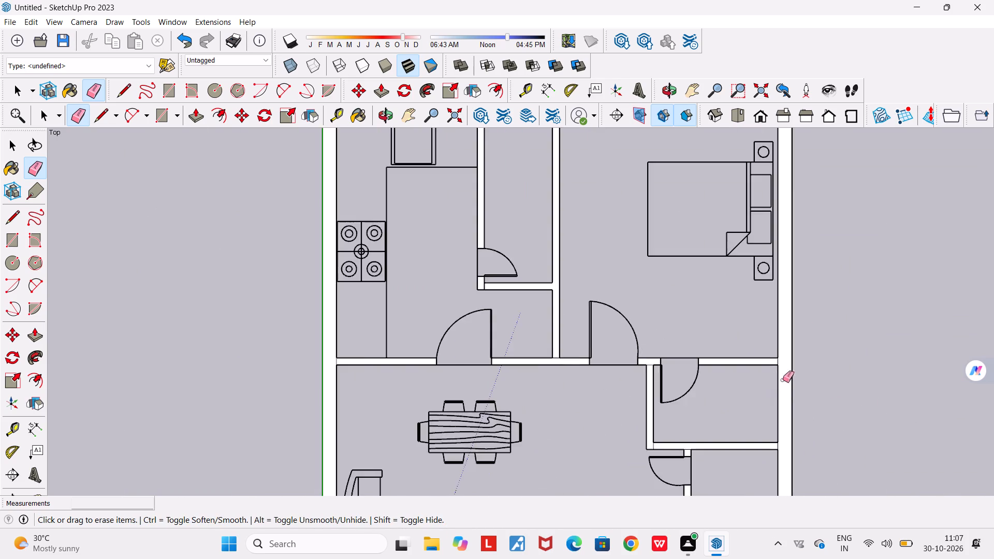
pyautogui.scroll(5, 783, 380)
pyautogui.moveTo(778, 352); pyautogui.dragTo(768, 348)
pyautogui.scroll(4, 516, 355)
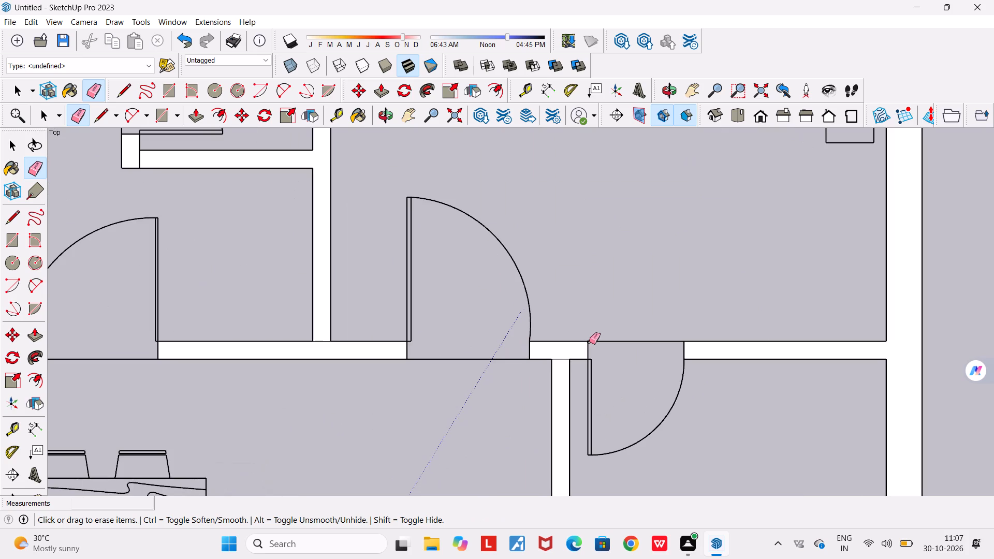
pyautogui.moveTo(561, 357); pyautogui.dragTo(560, 362)
pyautogui.scroll(-11, 559, 361)
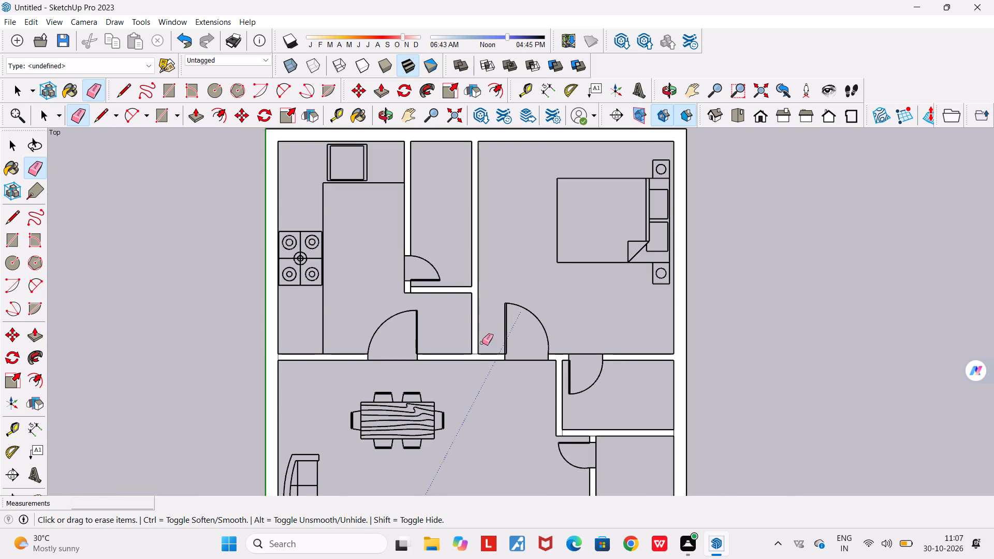
pyautogui.scroll(11, 481, 342)
pyautogui.moveTo(472, 365); pyautogui.dragTo(468, 376)
pyautogui.scroll(-5, 465, 373)
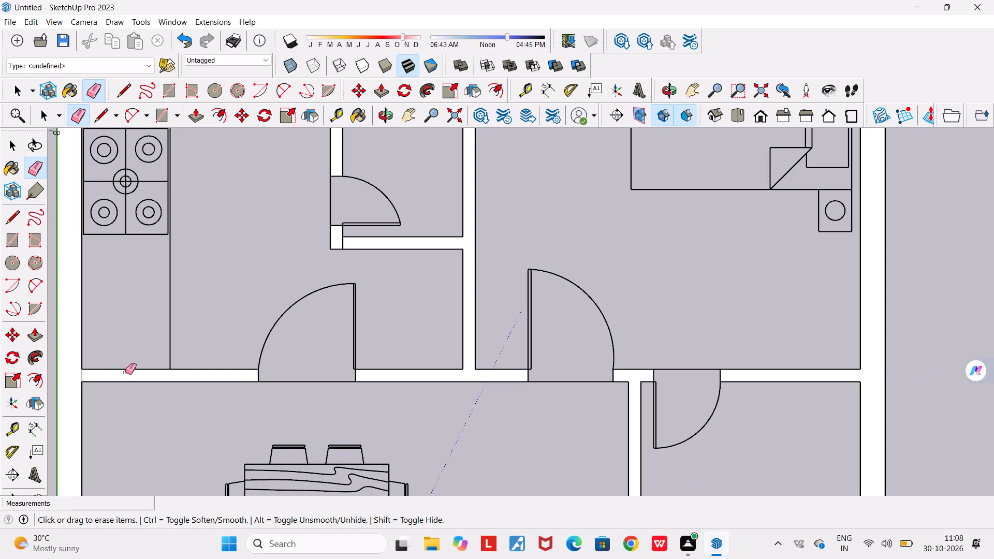
pyautogui.click(82, 374)
# Erase the seam lines on the wall between the two small side rooms and at the outer-wall end of the wall above the stairs.
pyautogui.scroll(-13, 84, 374)
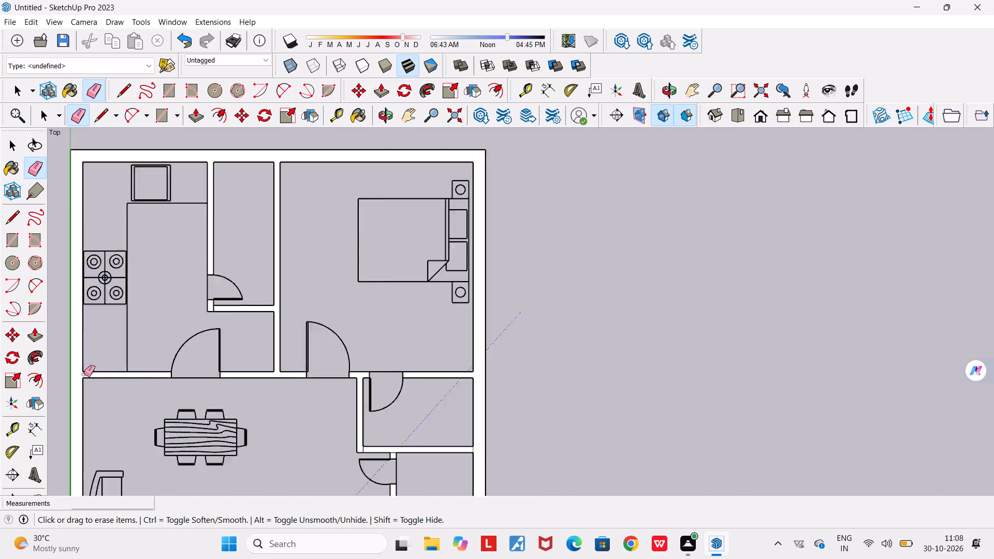
pyautogui.scroll(7, 96, 446)
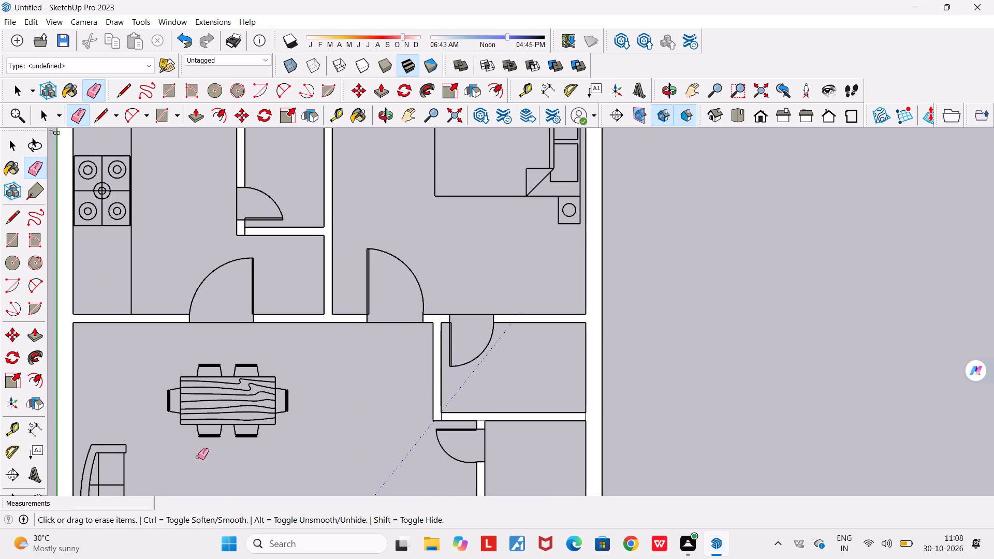
pyautogui.click(698, 91)
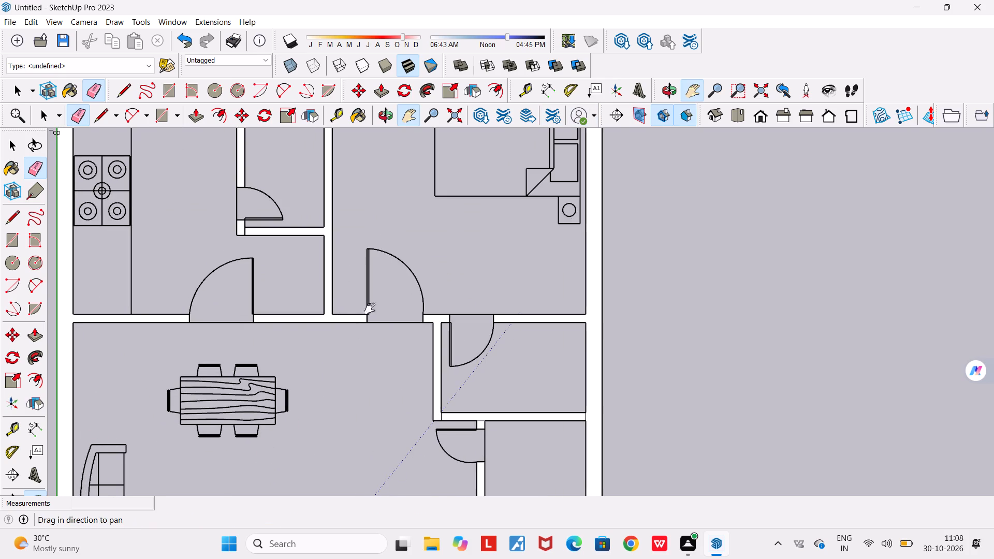
pyautogui.moveTo(331, 313); pyautogui.dragTo(529, 115)
pyautogui.scroll(2, 680, 277)
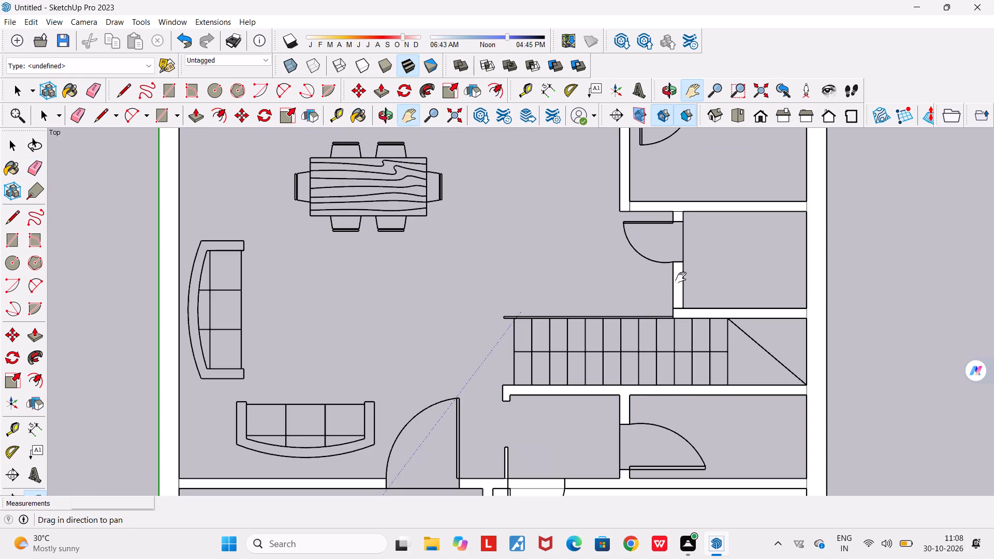
pyautogui.scroll(-4, 691, 288)
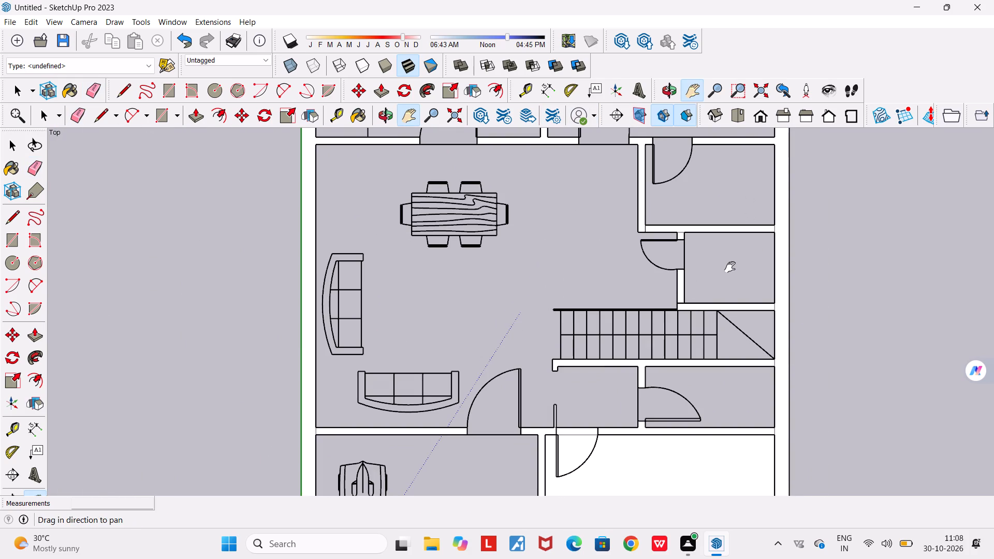
pyautogui.press('e')
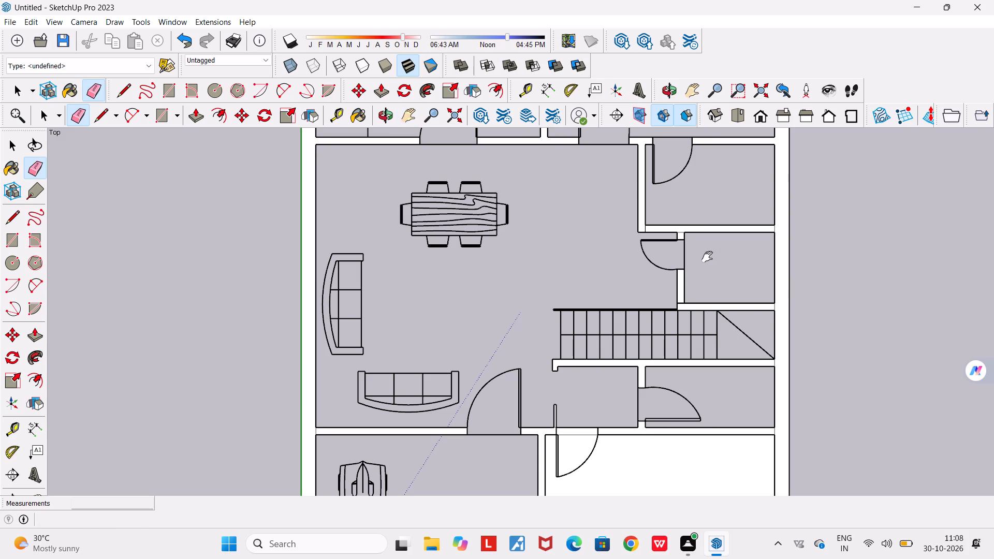
pyautogui.scroll(7, 669, 234)
pyautogui.click(635, 228)
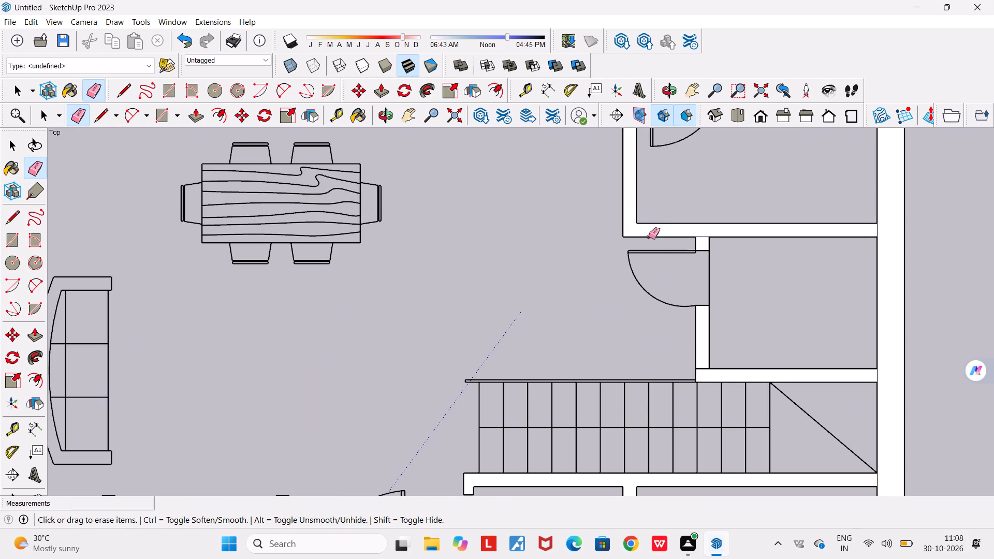
pyautogui.click(703, 240)
pyautogui.click(878, 227)
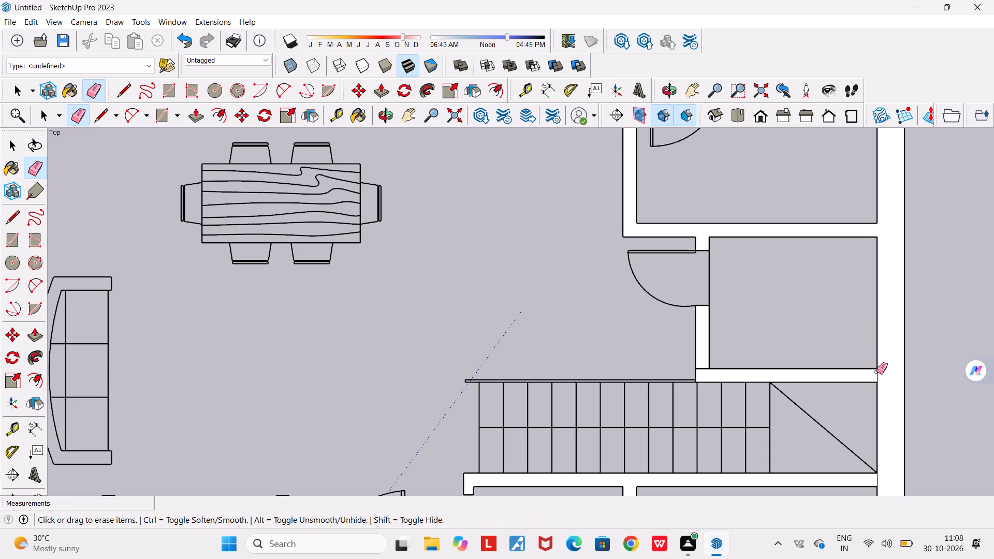
pyautogui.click(876, 376)
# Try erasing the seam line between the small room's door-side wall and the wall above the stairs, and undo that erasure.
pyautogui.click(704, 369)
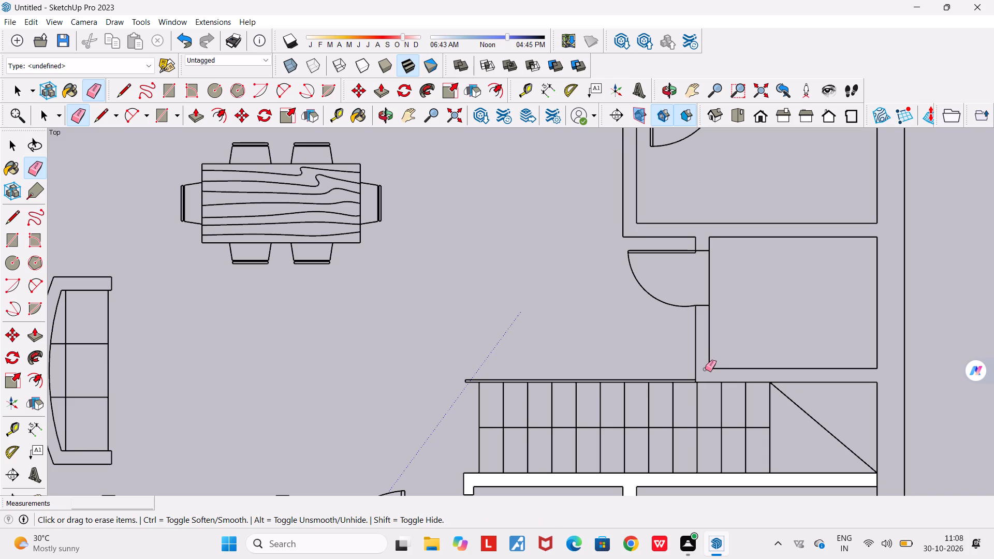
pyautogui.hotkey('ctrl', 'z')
# Erase the seam line where the wall below the stairs meets the outer wall.
pyautogui.scroll(-5, 705, 369)
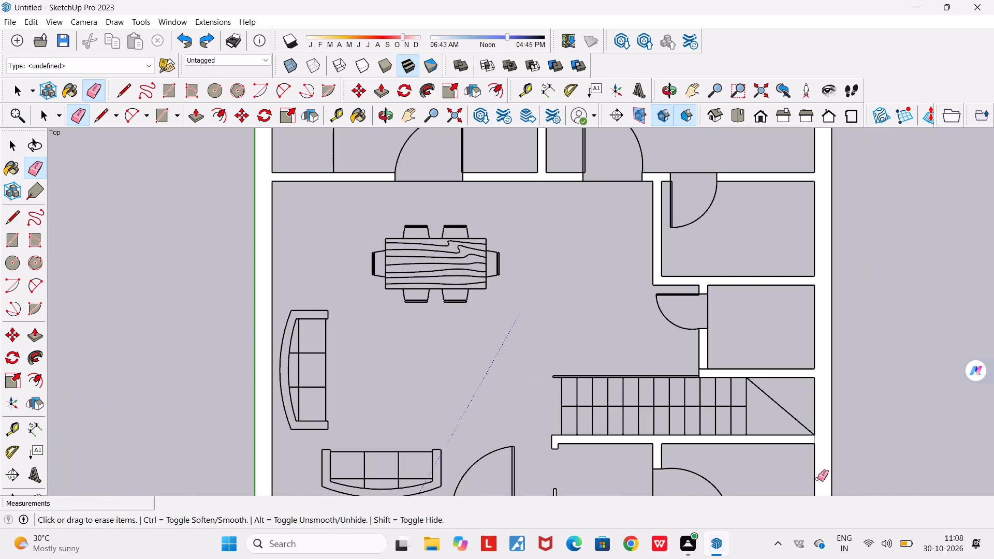
pyautogui.scroll(4, 806, 466)
pyautogui.click(816, 432)
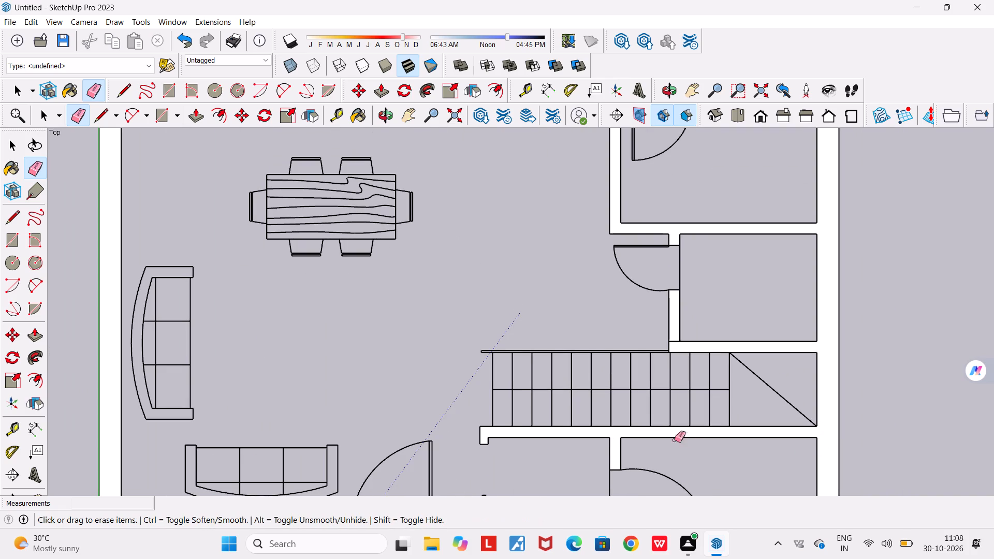
# Erase the seam lines where the cross wall behind the garage and front bedroom meets the outer wall at both ends.
pyautogui.scroll(-10, 536, 459)
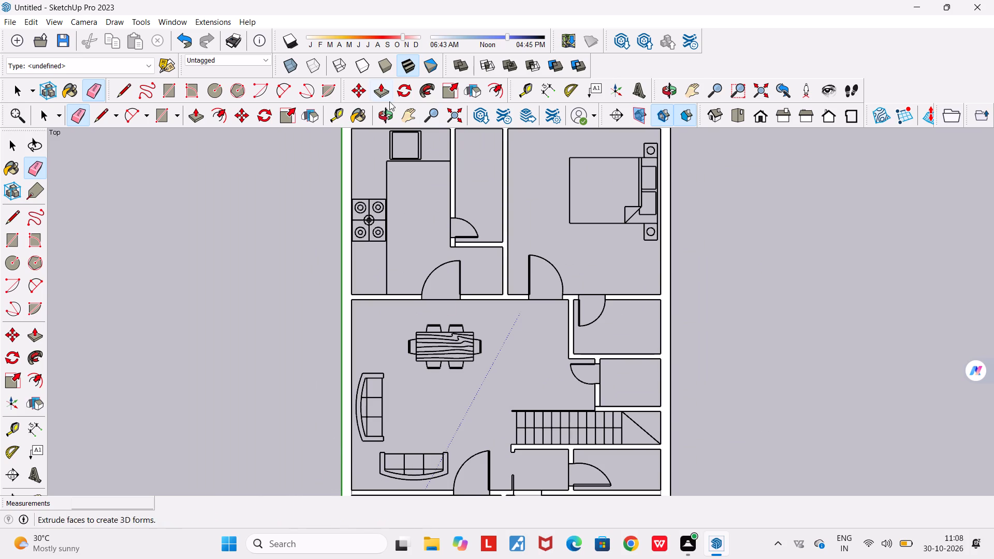
pyautogui.click(405, 114)
pyautogui.moveTo(402, 314); pyautogui.dragTo(456, 139)
pyautogui.scroll(4, 403, 318)
pyautogui.scroll(-4, 403, 318)
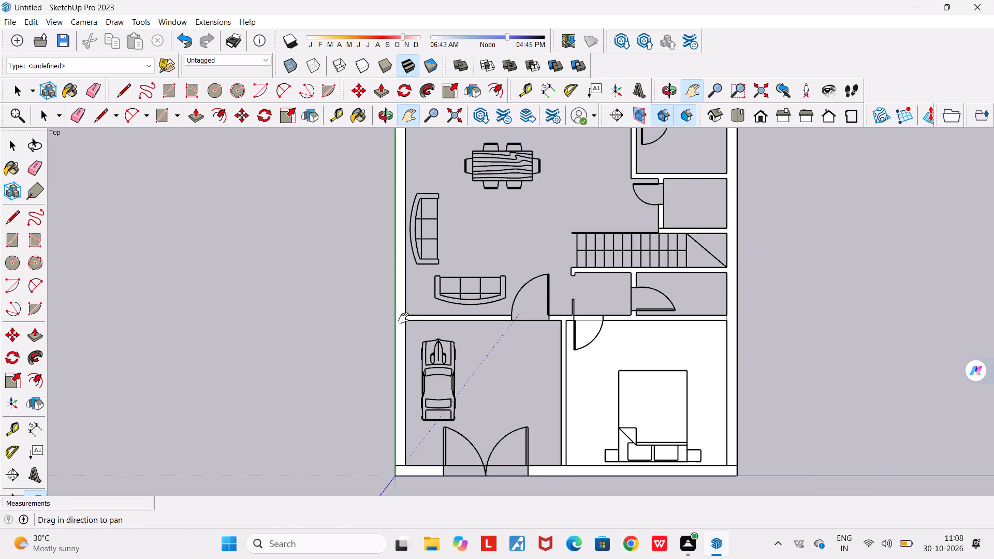
pyautogui.press('e')
pyautogui.scroll(3, 409, 331)
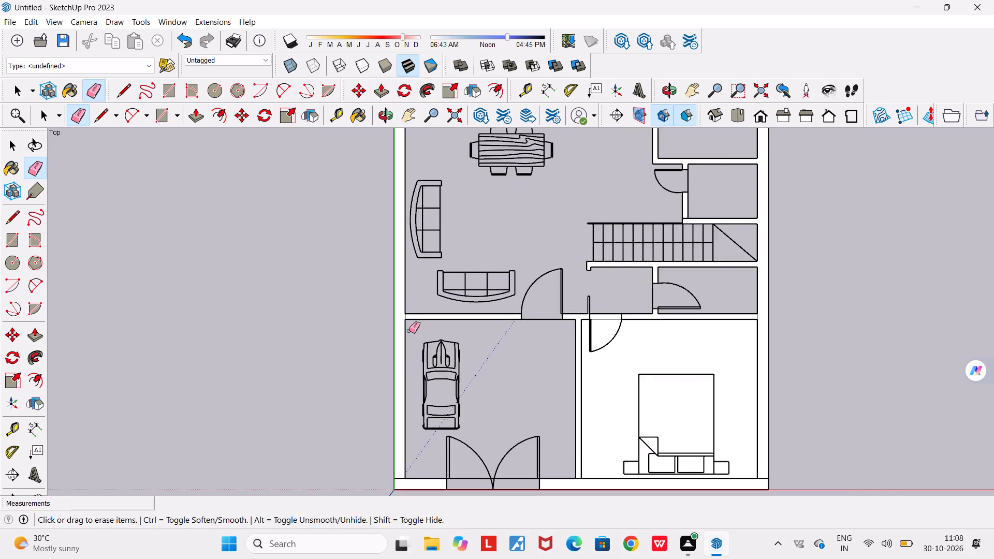
pyautogui.scroll(6, 409, 331)
pyautogui.click(406, 306)
pyautogui.scroll(-6, 409, 306)
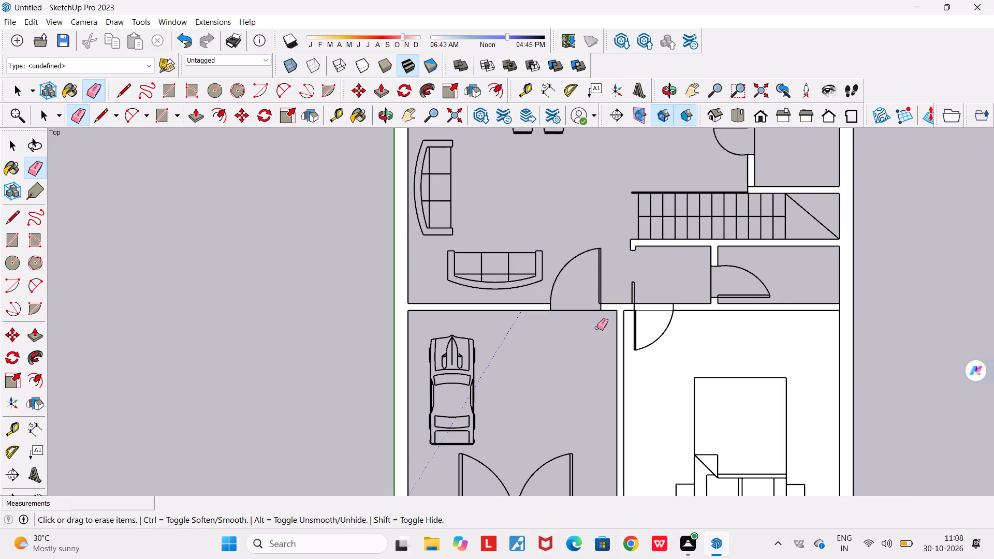
pyautogui.scroll(3, 842, 296)
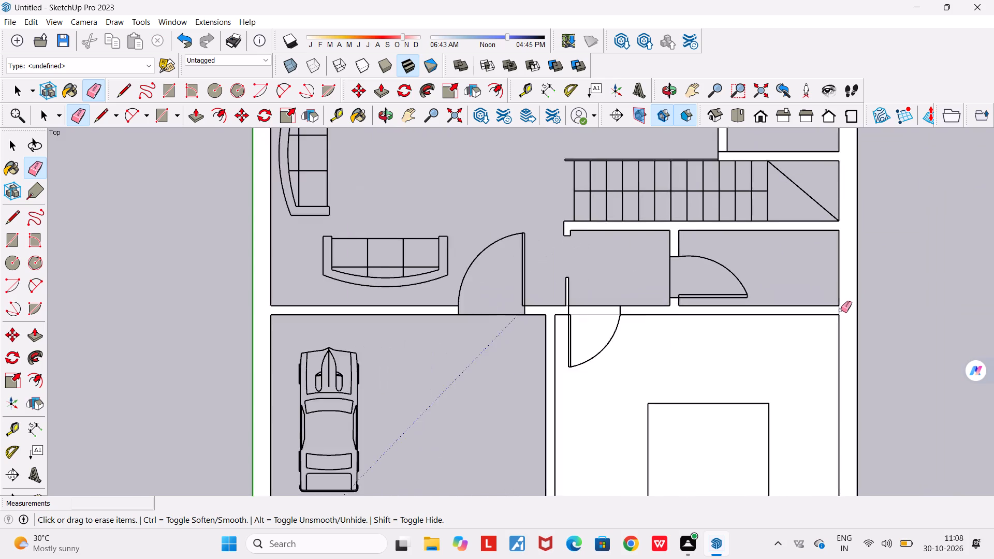
pyautogui.scroll(4, 841, 311)
pyautogui.click(839, 311)
# Erase the seam lines where the front outer wall meets both side outer walls and the garage–bedroom partition.
pyautogui.scroll(-13, 839, 311)
pyautogui.scroll(5, 824, 423)
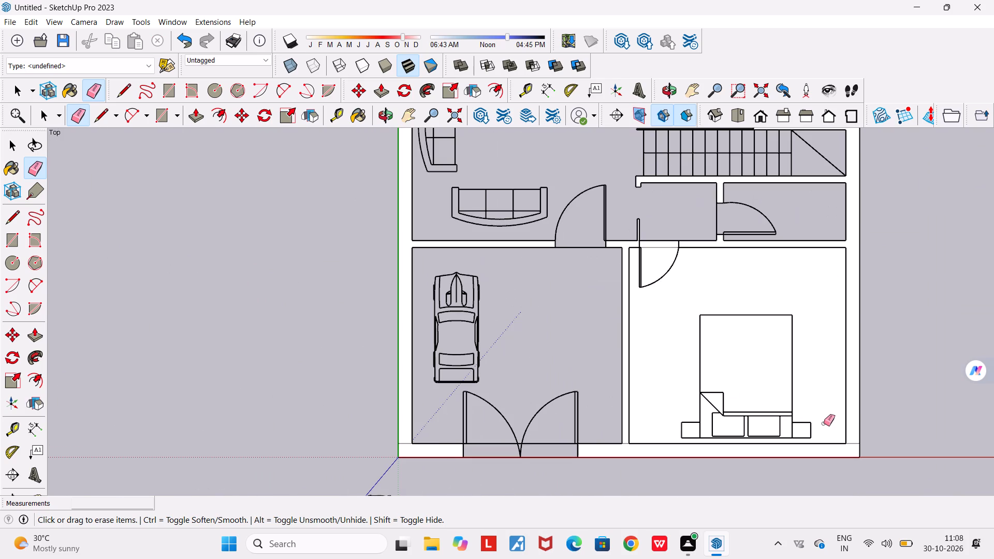
pyautogui.moveTo(851, 444); pyautogui.dragTo(853, 433)
pyautogui.scroll(6, 622, 444)
pyautogui.moveTo(629, 448); pyautogui.dragTo(630, 426)
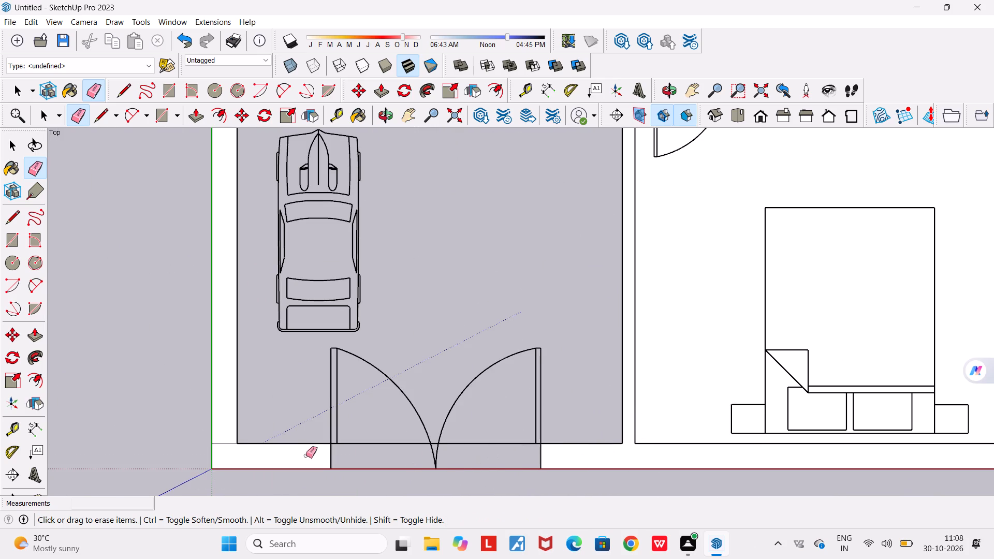
pyautogui.moveTo(227, 450); pyautogui.dragTo(222, 437)
pyautogui.scroll(-7, 229, 418)
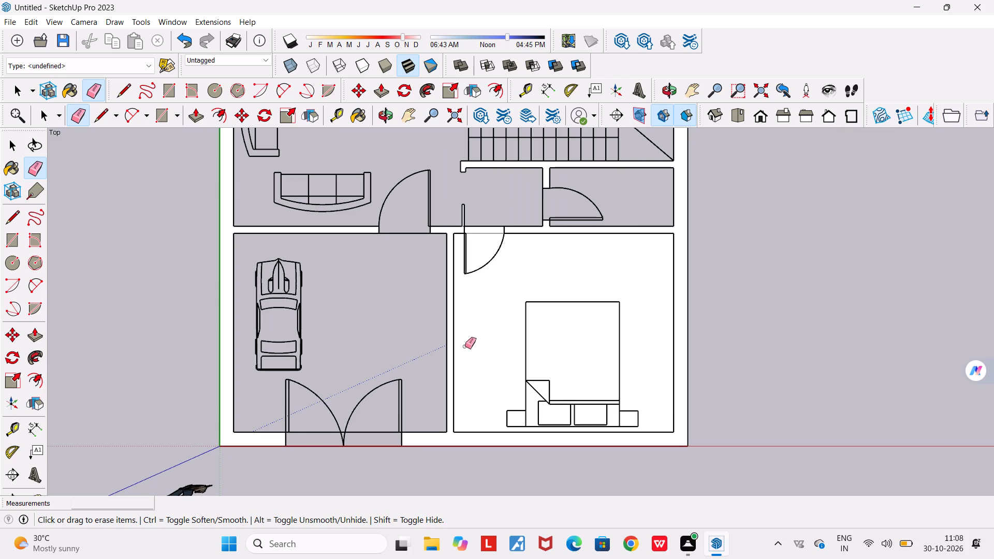
# Delete the floor face filling the front bedroom.
pyautogui.press('space')
pyautogui.click(492, 330)
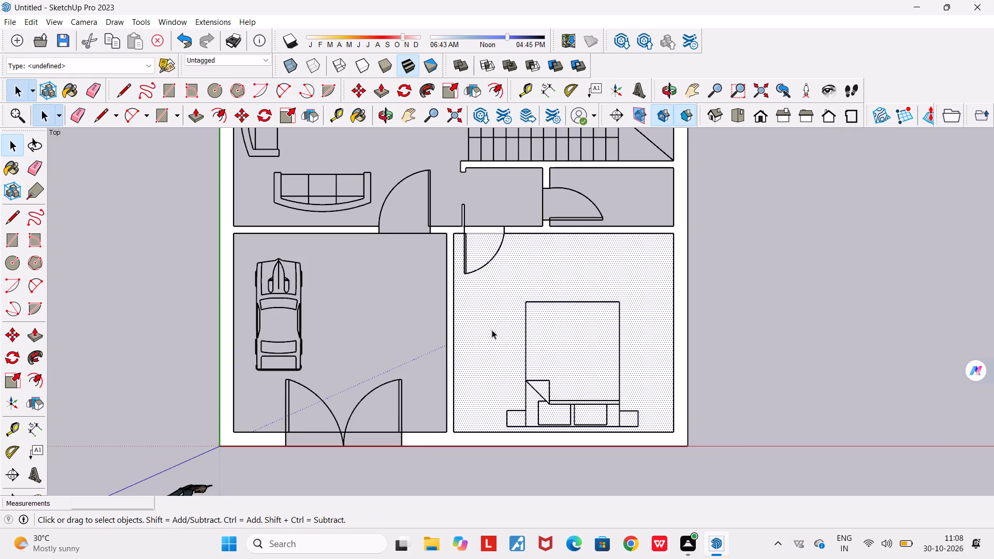
pyautogui.press('Delete')
# Extrude the joined wall face upward by 10' with Push/Pull.
pyautogui.scroll(-12, 492, 330)
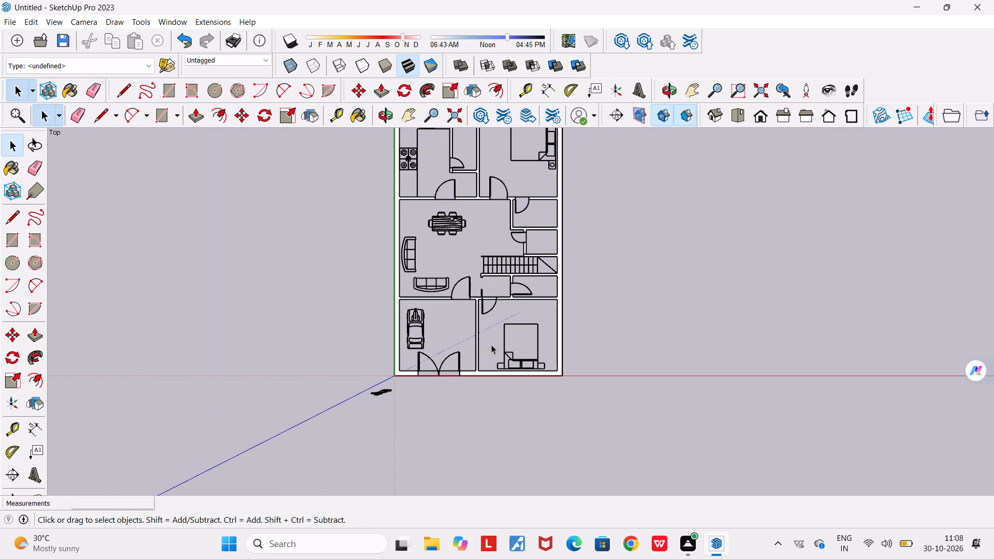
pyautogui.click(714, 113)
pyautogui.moveTo(559, 323); pyautogui.dragTo(500, 281, button='middle')
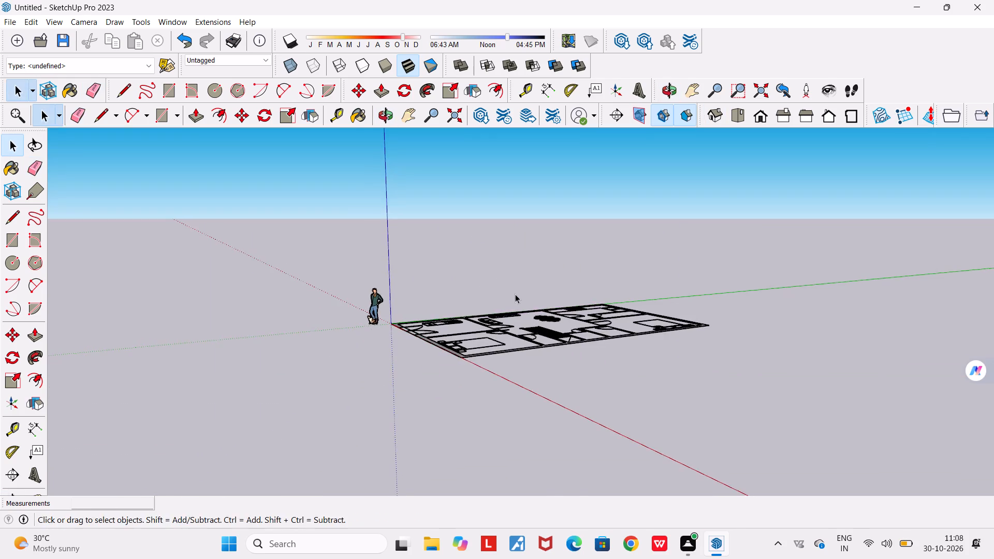
pyautogui.moveTo(524, 300); pyautogui.dragTo(534, 400, button='middle')
pyautogui.scroll(13, 475, 411)
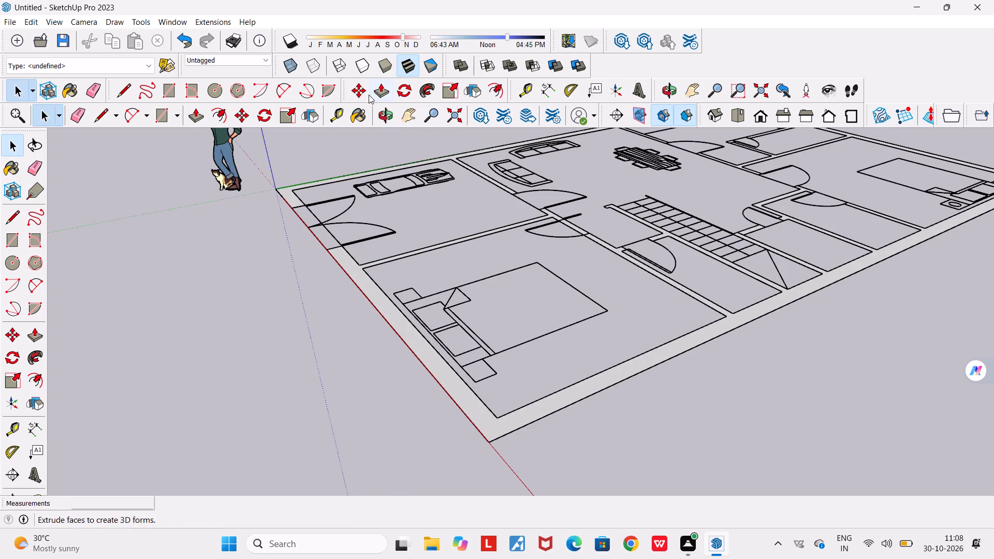
pyautogui.click(381, 91)
pyautogui.click(493, 420)
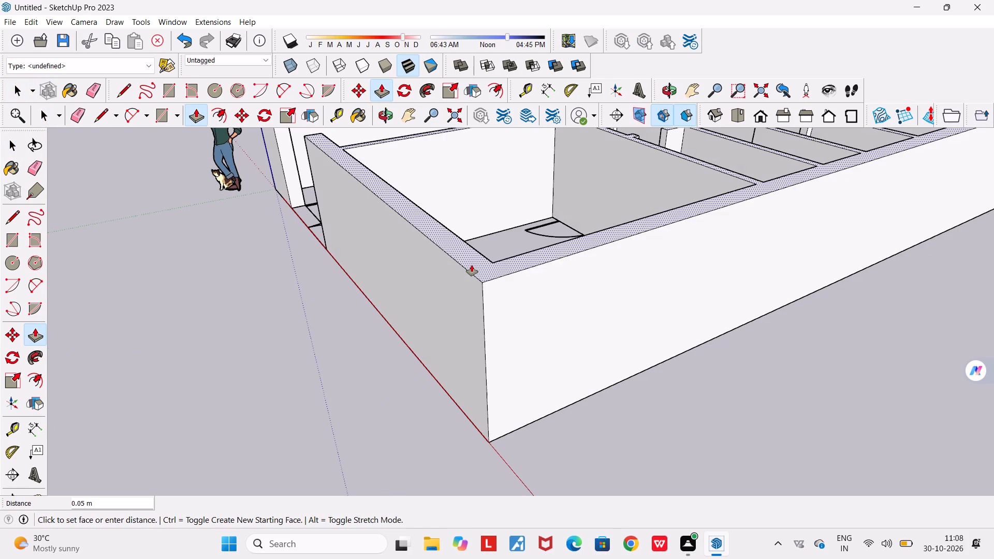
pyautogui.write("10'")
pyautogui.press('Return')
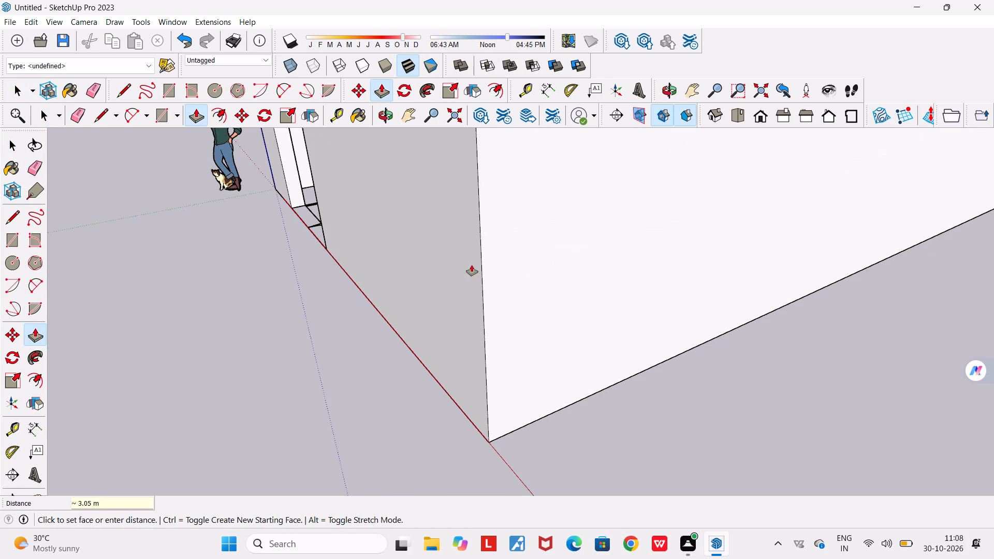
# Raise the leftover short wall piece beside the door of the small room next to the kitchen by the same 10'.
pyautogui.scroll(-13, 472, 265)
pyautogui.moveTo(433, 308); pyautogui.dragTo(751, 497, button='middle')
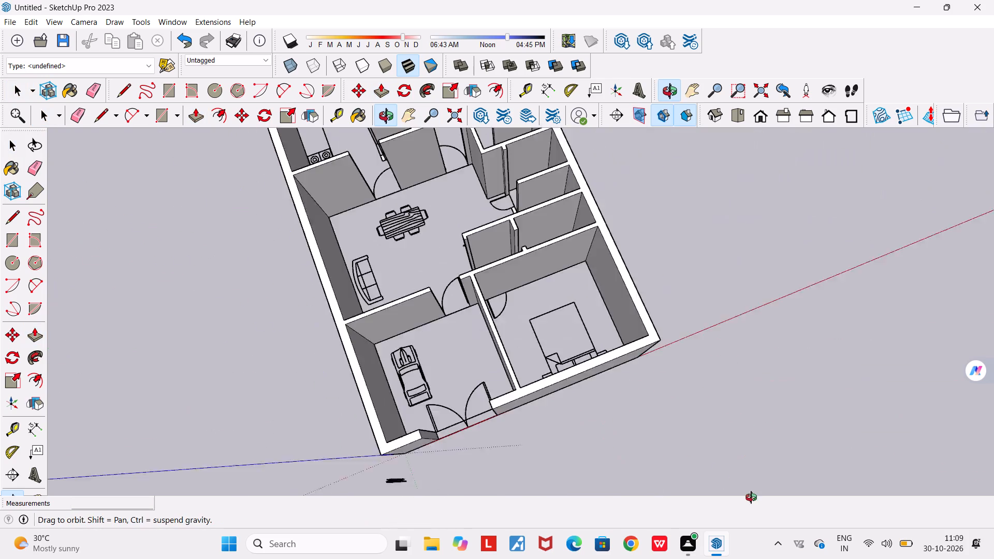
pyautogui.moveTo(751, 497); pyautogui.dragTo(973, 443, button='middle')
pyautogui.scroll(-3, 973, 443)
pyautogui.moveTo(518, 340); pyautogui.dragTo(641, 379, button='middle')
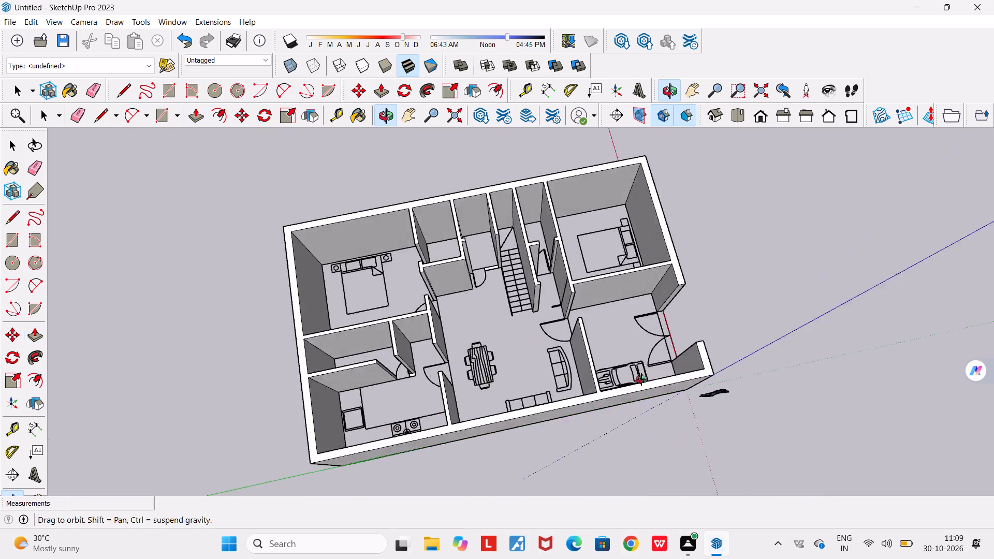
pyautogui.moveTo(641, 379); pyautogui.dragTo(612, 328, button='middle')
pyautogui.scroll(-1, 606, 328)
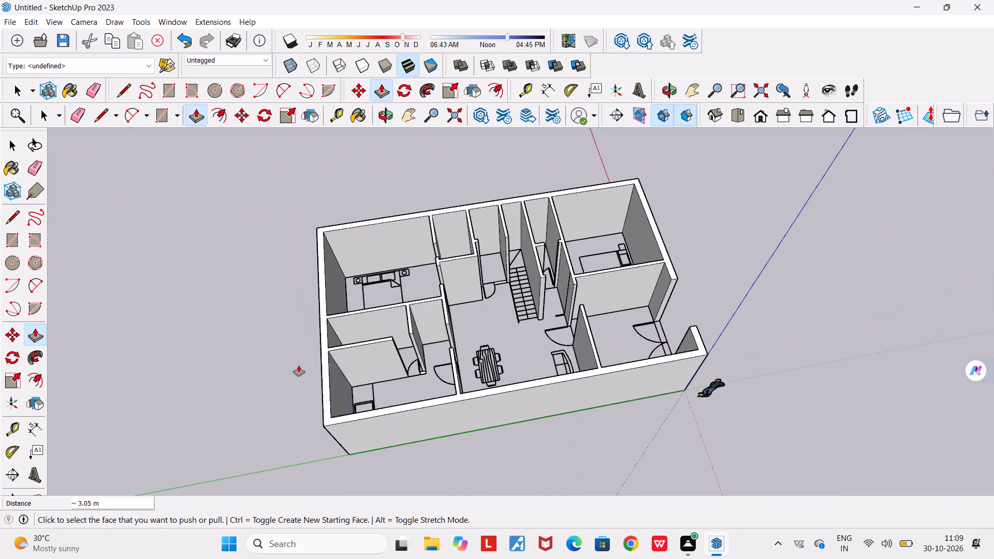
pyautogui.scroll(20, 422, 379)
pyautogui.scroll(3, 422, 379)
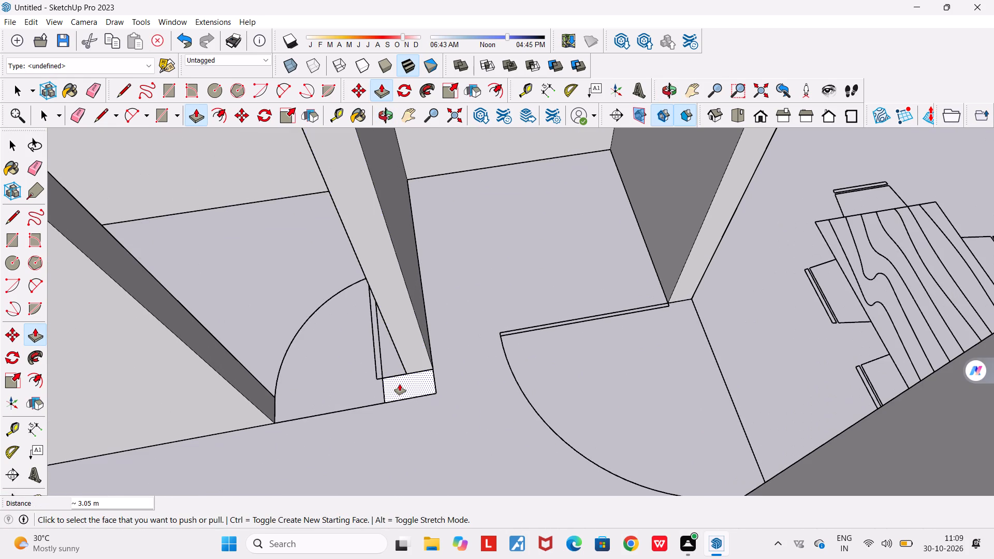
pyautogui.doubleClick(400, 384)
# Raise the leftover wall piece between the stairs and the adjoining small room's door by the same 10'.
pyautogui.scroll(-20, 399, 384)
pyautogui.moveTo(504, 358); pyautogui.dragTo(437, 368, button='middle')
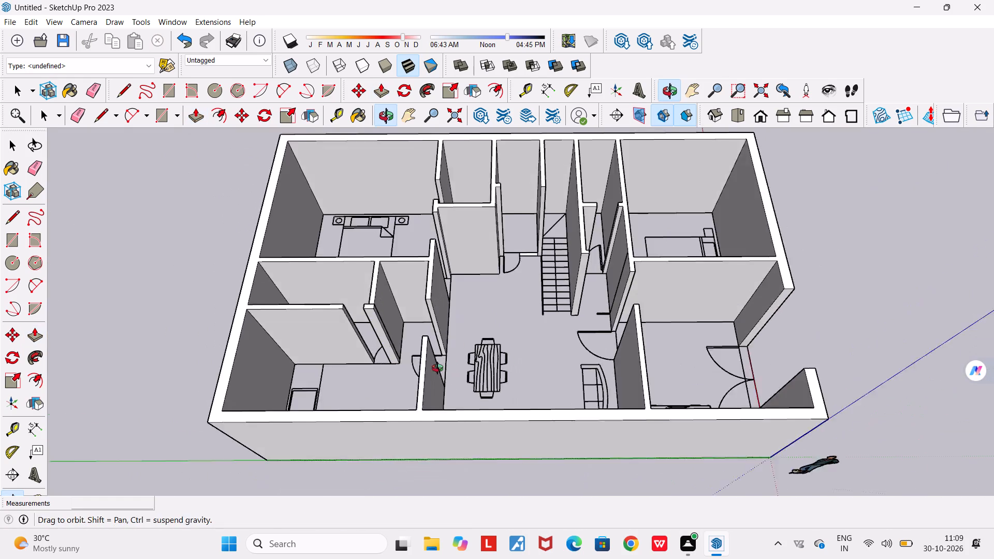
pyautogui.moveTo(437, 368); pyautogui.dragTo(426, 364, button='middle')
pyautogui.scroll(17, 541, 253)
pyautogui.doubleClick(537, 259)
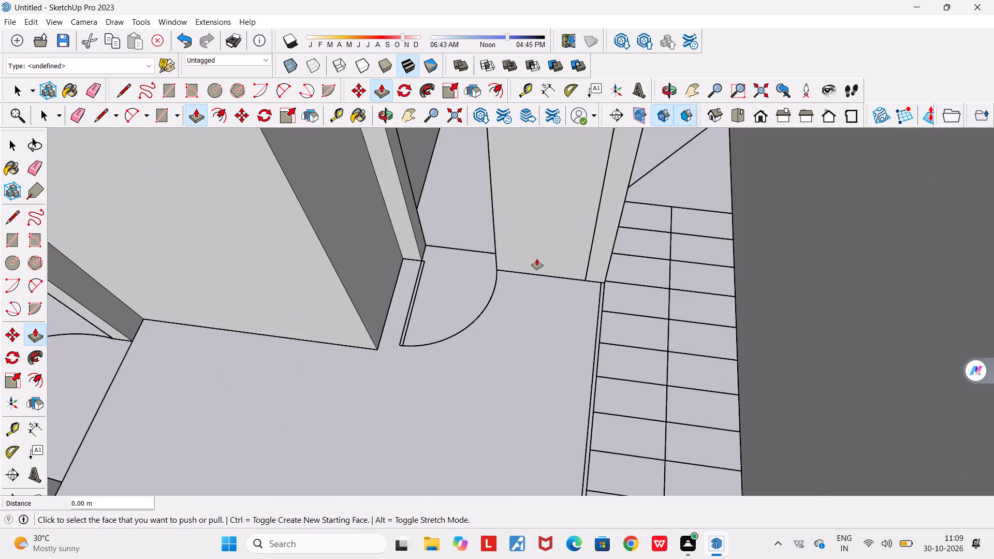
# Raise the thin wall stub near the foot of the stairs, by the front bedroom entrance, by the same 10'.
pyautogui.scroll(-18, 537, 259)
pyautogui.moveTo(540, 292); pyautogui.dragTo(536, 395, button='middle')
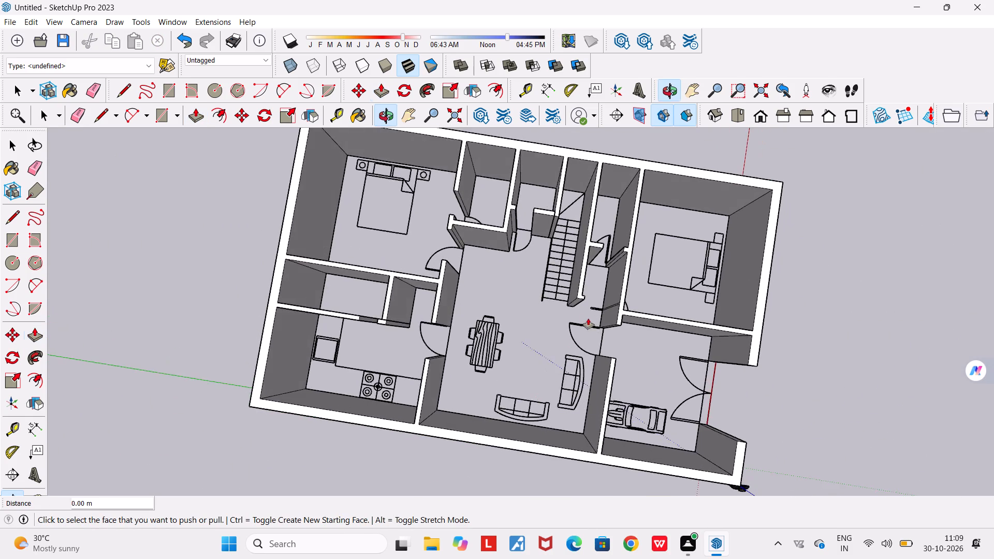
pyautogui.scroll(20, 589, 314)
pyautogui.scroll(1, 589, 314)
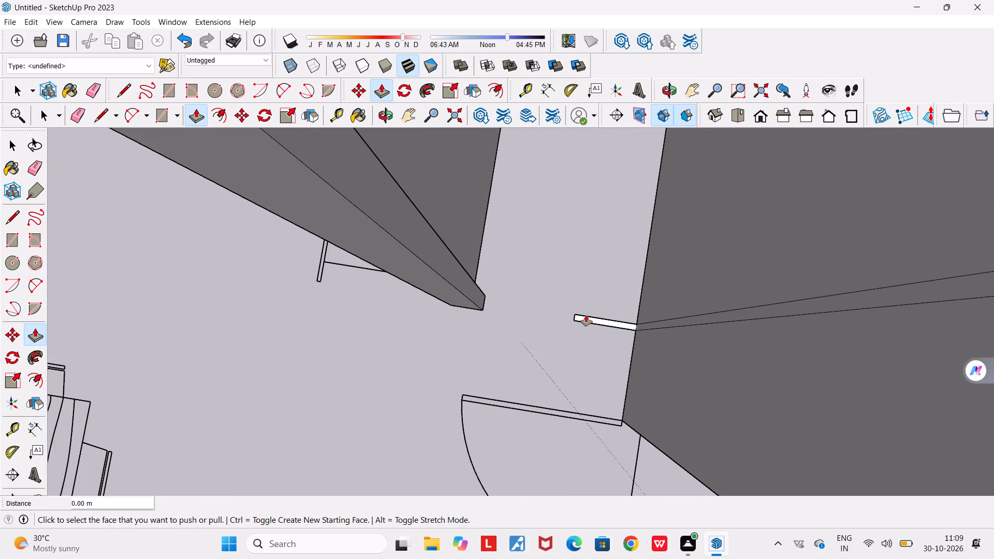
pyautogui.scroll(13, 586, 315)
pyautogui.doubleClick(563, 329)
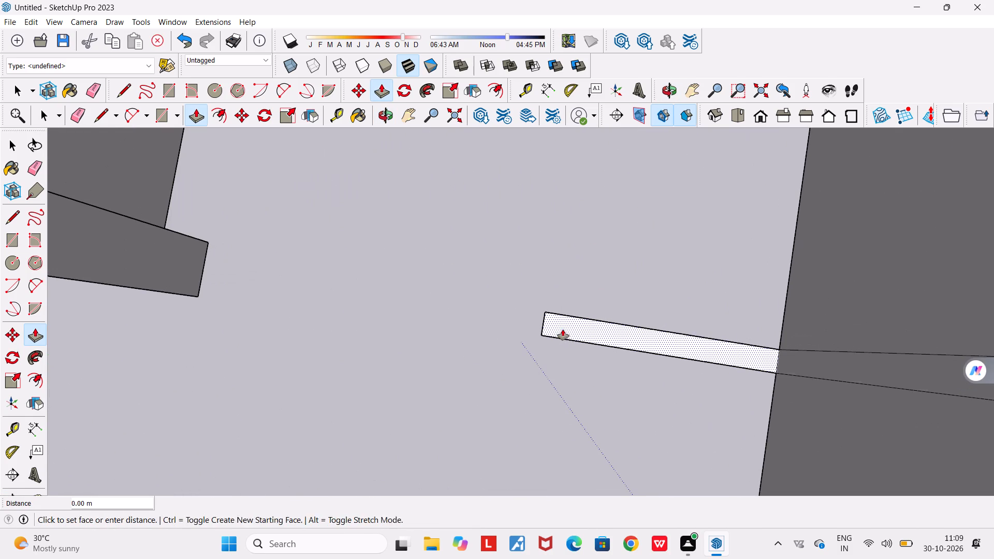
# Examine the raised walls from above and all around, including the garage opening at the front.
pyautogui.scroll(-20, 563, 329)
pyautogui.scroll(-16, 563, 329)
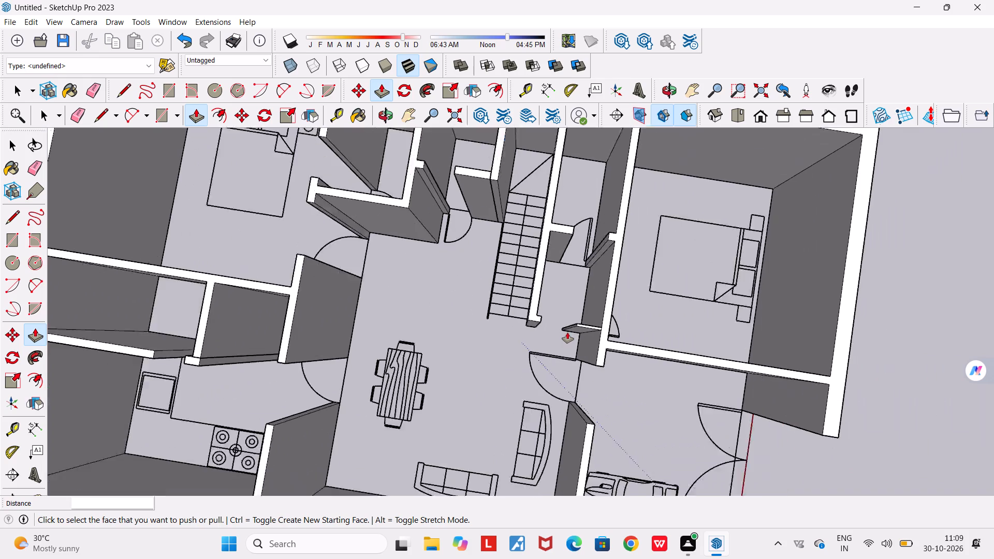
pyautogui.scroll(-5, 567, 332)
pyautogui.moveTo(500, 426); pyautogui.dragTo(646, 481, button='middle')
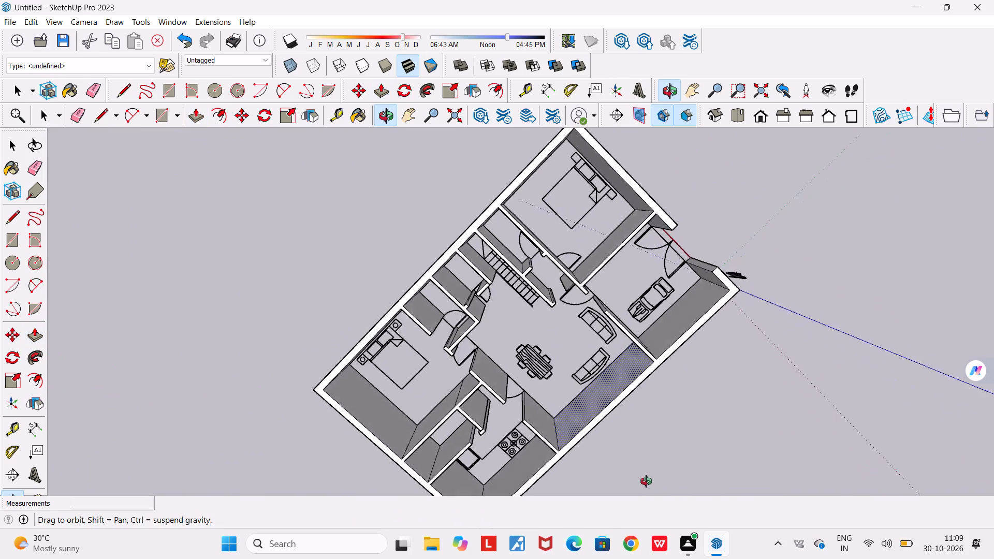
pyautogui.moveTo(646, 481); pyautogui.dragTo(545, 266, button='middle')
pyautogui.scroll(-5, 545, 266)
pyautogui.moveTo(557, 328); pyautogui.dragTo(231, 127, button='middle')
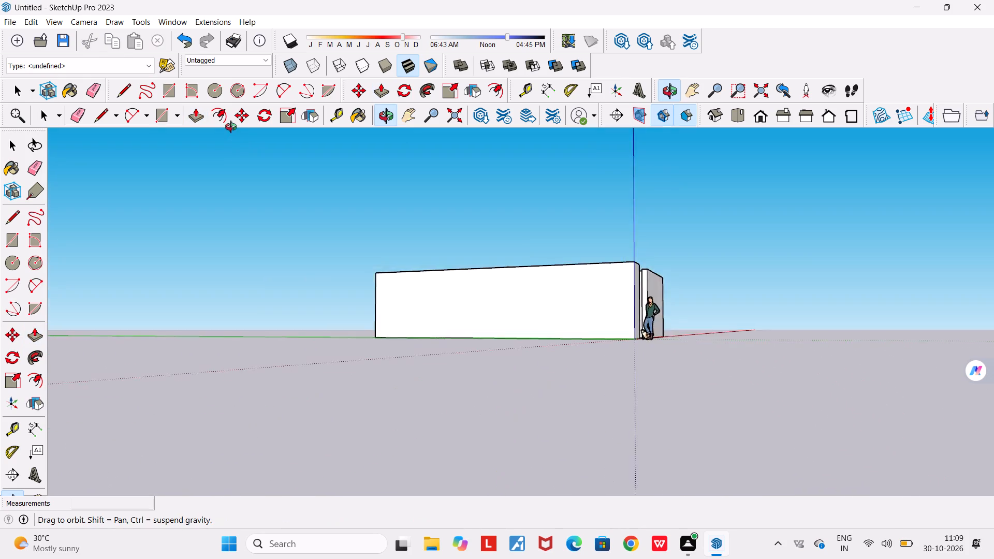
pyautogui.moveTo(231, 127); pyautogui.dragTo(106, 357, button='middle')
pyautogui.moveTo(597, 414); pyautogui.dragTo(283, 291, button='middle')
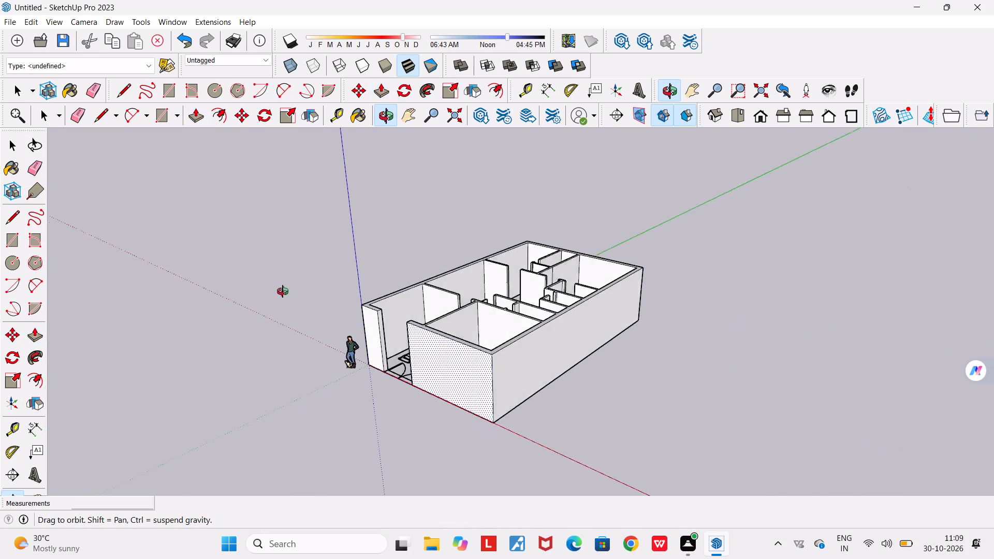
pyautogui.moveTo(283, 291); pyautogui.dragTo(325, 481, button='middle')
pyautogui.scroll(-1, 326, 385)
pyautogui.scroll(6, 402, 357)
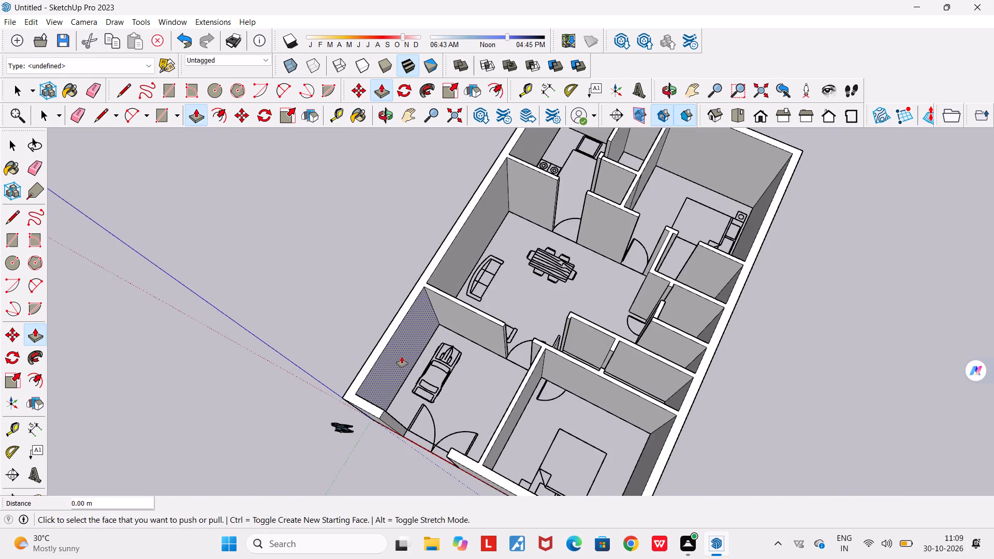
pyautogui.moveTo(400, 355); pyautogui.dragTo(568, 231, button='middle')
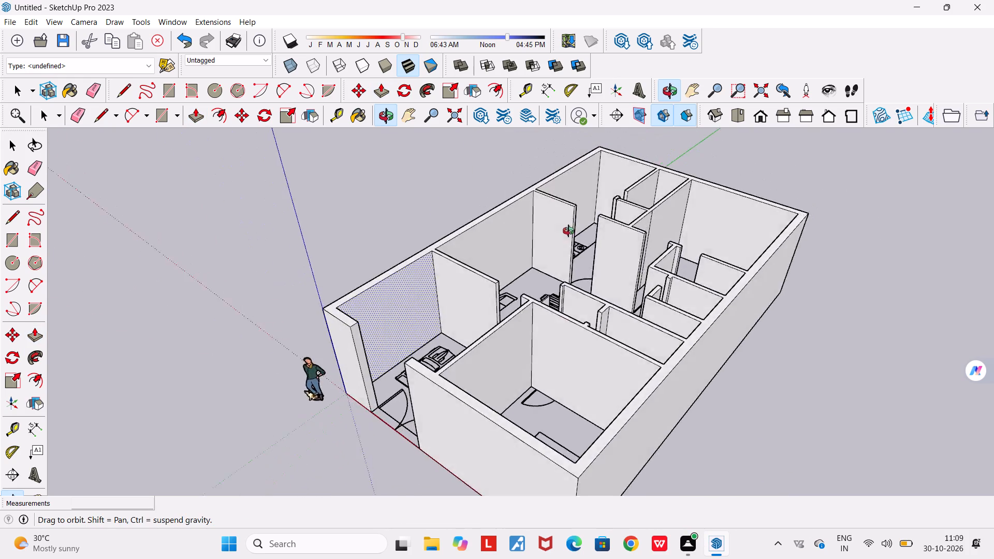
pyautogui.moveTo(568, 231); pyautogui.dragTo(650, 209, button='middle')
pyautogui.scroll(-6, 650, 209)
pyautogui.press('space')
pyautogui.scroll(6, 626, 240)
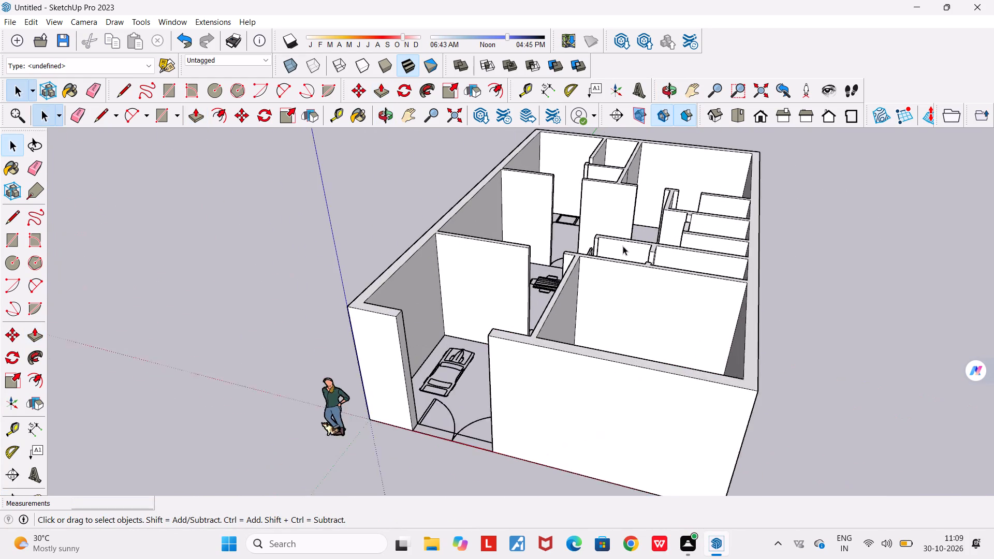
pyautogui.scroll(4, 623, 246)
pyautogui.moveTo(534, 378); pyautogui.dragTo(992, 417, button='middle')
pyautogui.scroll(4, 700, 286)
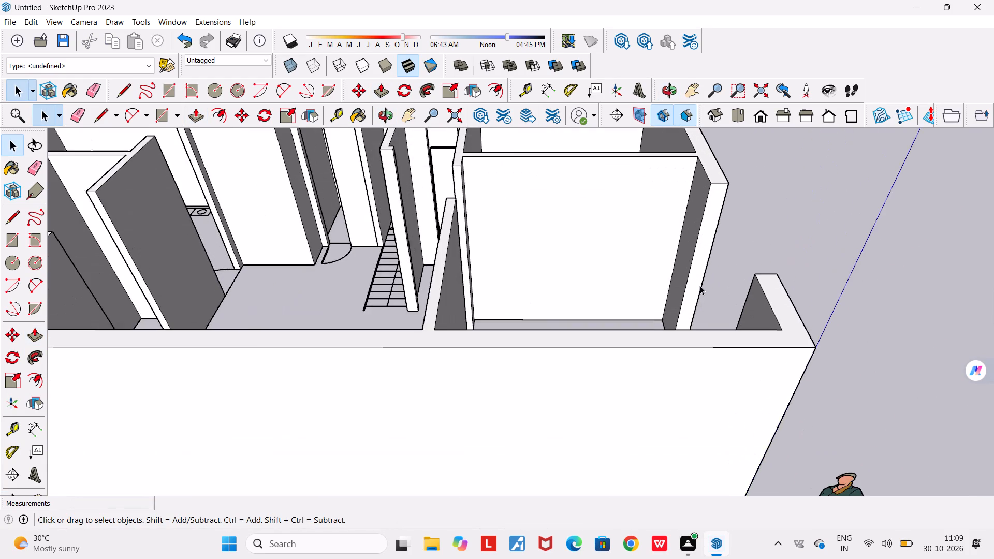
pyautogui.moveTo(674, 271); pyautogui.dragTo(513, 198, button='middle')
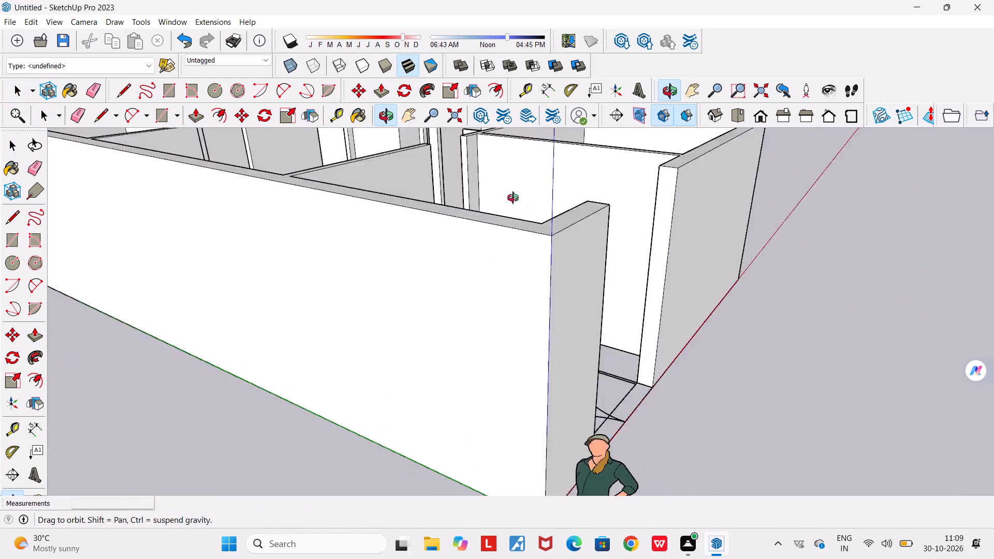
pyautogui.moveTo(513, 198); pyautogui.dragTo(313, 178, button='middle')
pyautogui.scroll(-4, 313, 178)
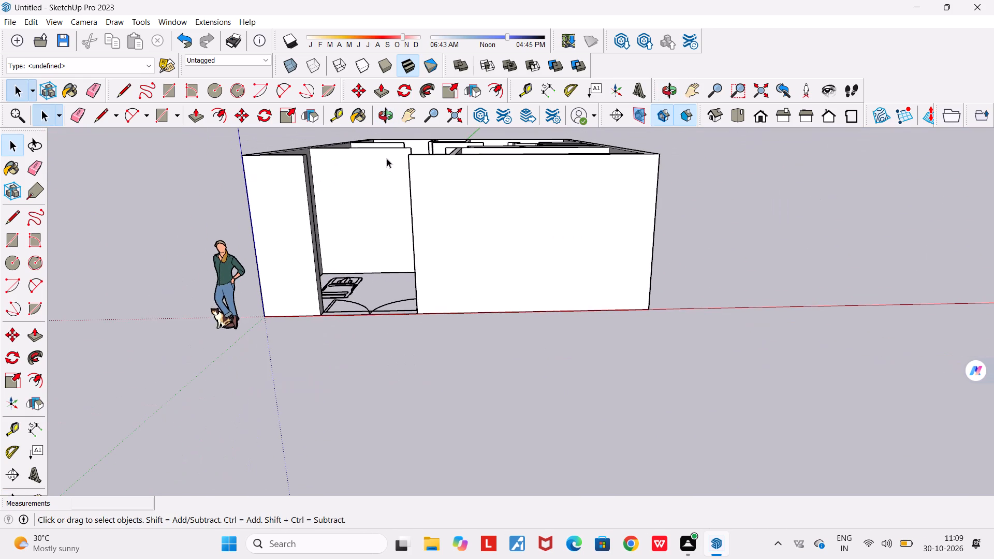
pyautogui.moveTo(406, 214); pyautogui.dragTo(323, 248, button='middle')
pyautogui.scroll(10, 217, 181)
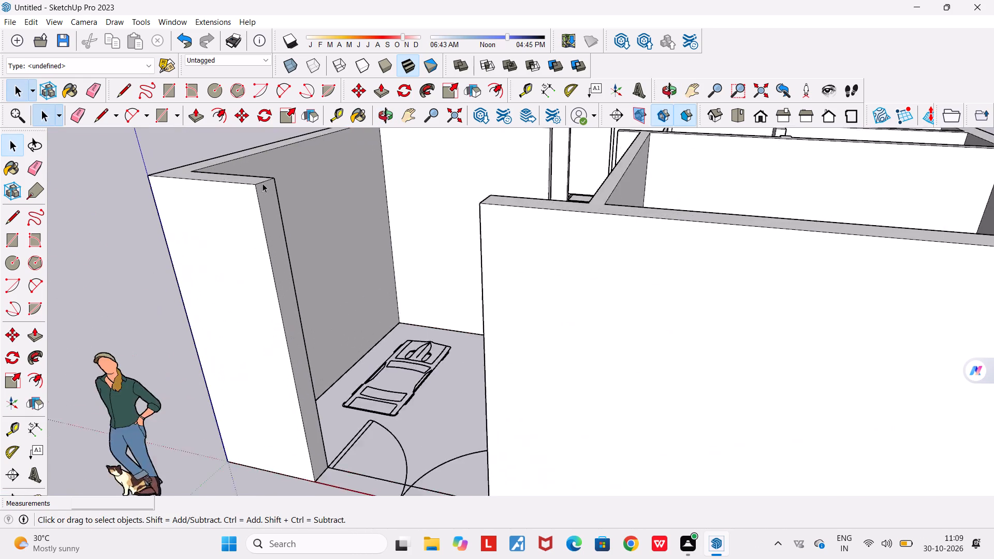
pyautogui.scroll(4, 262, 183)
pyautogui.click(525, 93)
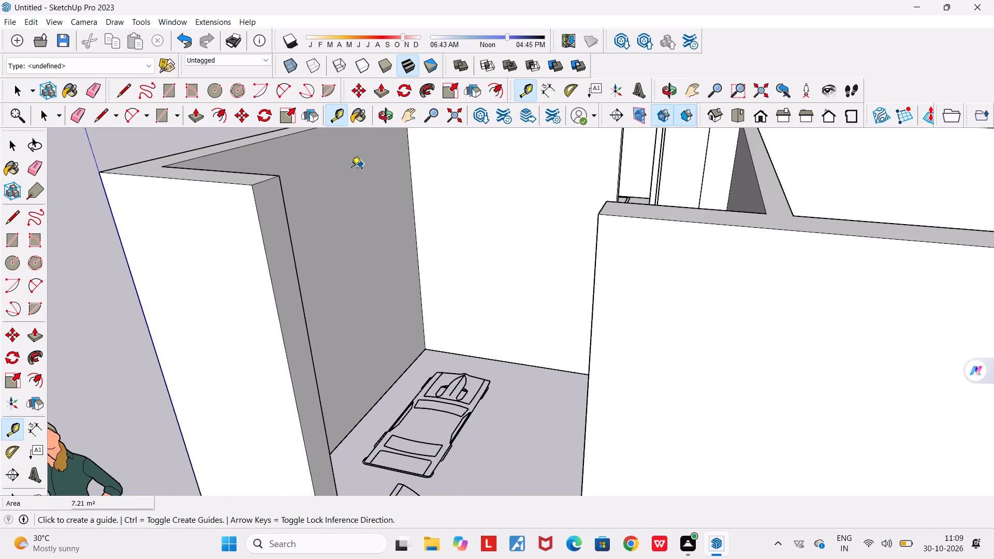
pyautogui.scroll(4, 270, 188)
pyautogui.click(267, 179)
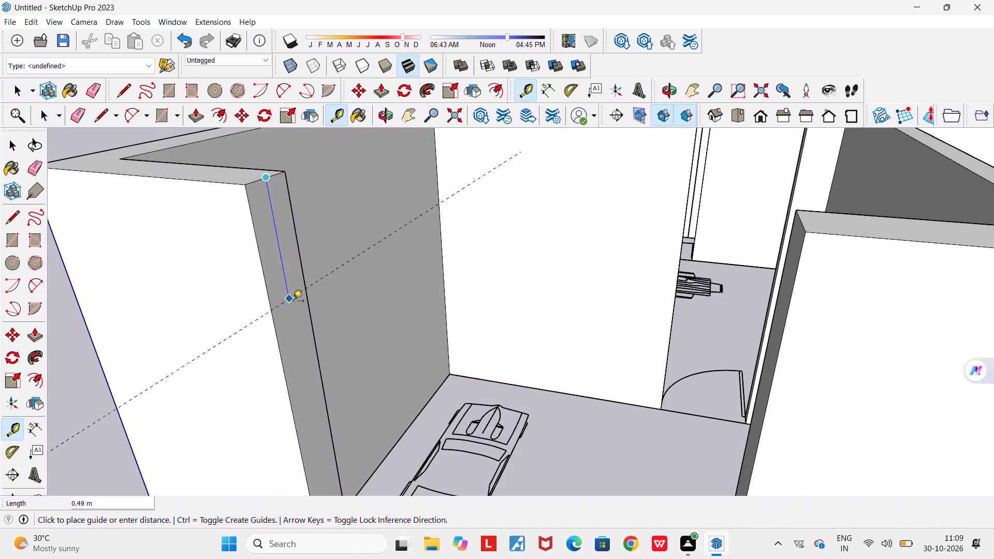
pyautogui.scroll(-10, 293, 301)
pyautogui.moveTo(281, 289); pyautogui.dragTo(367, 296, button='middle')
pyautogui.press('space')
# Draw a line about 0.23 m long across the top of the garage's outer side wall, from the inner front corner to the outer edge.
pyautogui.moveTo(366, 296); pyautogui.dragTo(353, 477, button='middle')
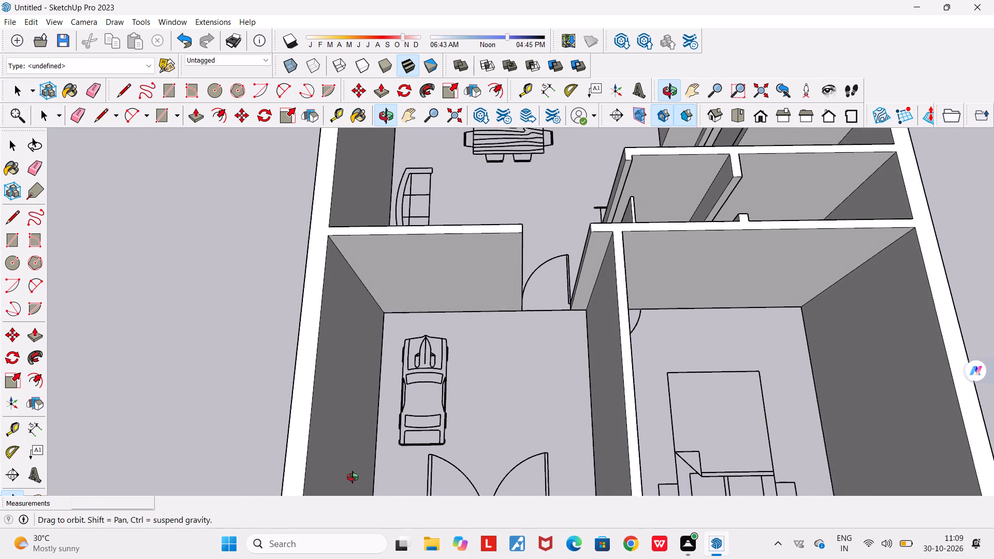
pyautogui.moveTo(353, 477); pyautogui.dragTo(423, 319, button='middle')
pyautogui.scroll(-10, 423, 319)
pyautogui.scroll(9, 393, 325)
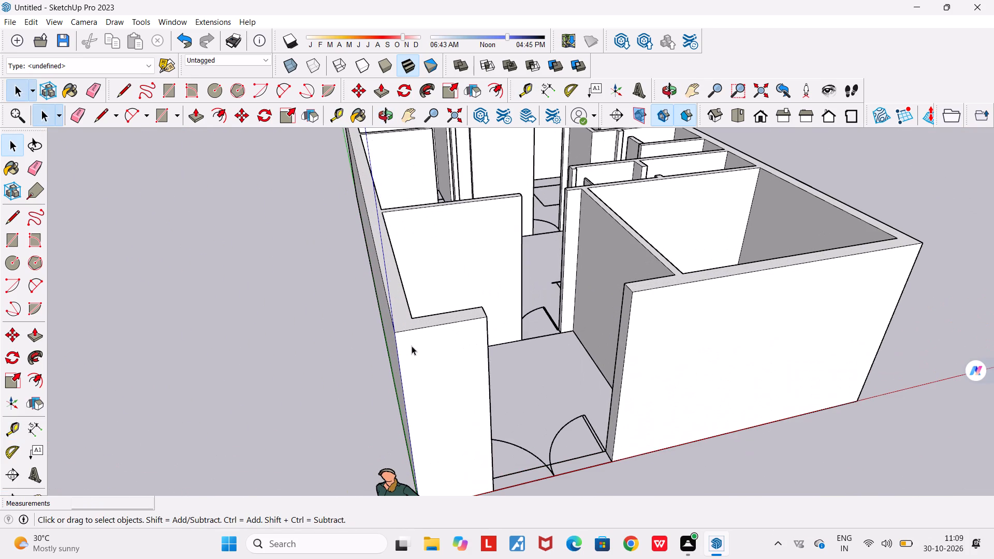
pyautogui.press('l')
pyautogui.press('Return')
pyautogui.scroll(5, 412, 346)
pyautogui.scroll(6, 407, 294)
pyautogui.moveTo(413, 317); pyautogui.dragTo(405, 343, button='middle')
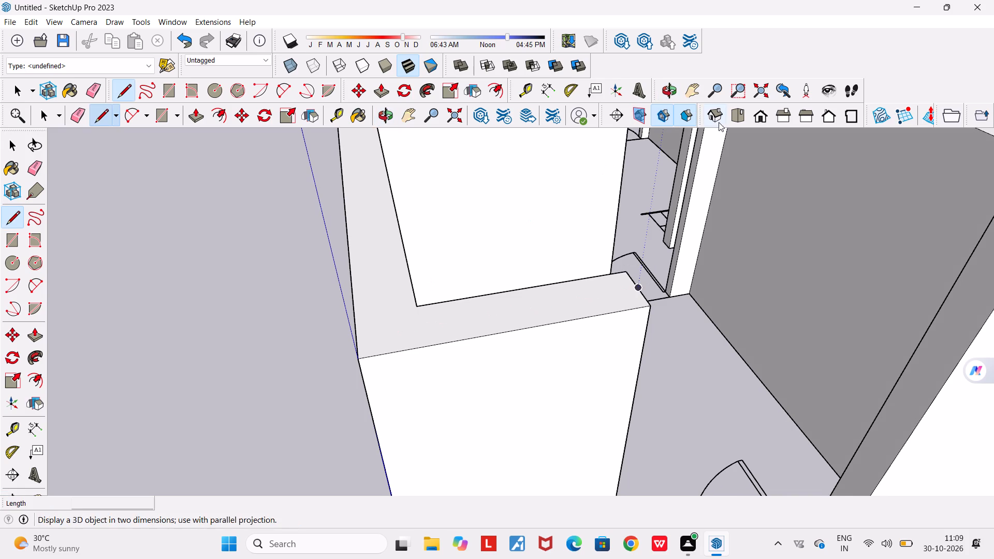
pyautogui.click(724, 116)
pyautogui.click(741, 112)
pyautogui.scroll(-4, 592, 247)
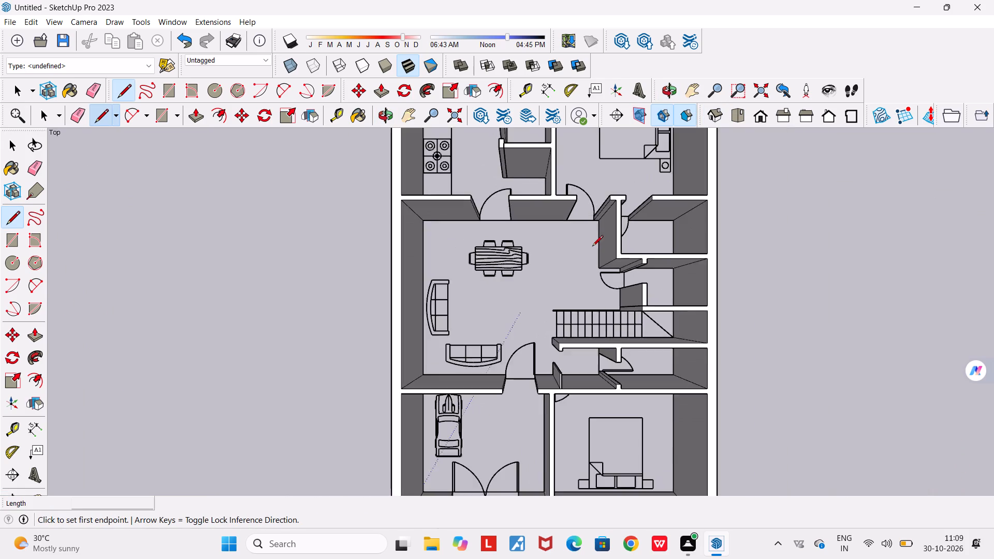
pyautogui.scroll(-11, 592, 247)
pyautogui.scroll(15, 515, 392)
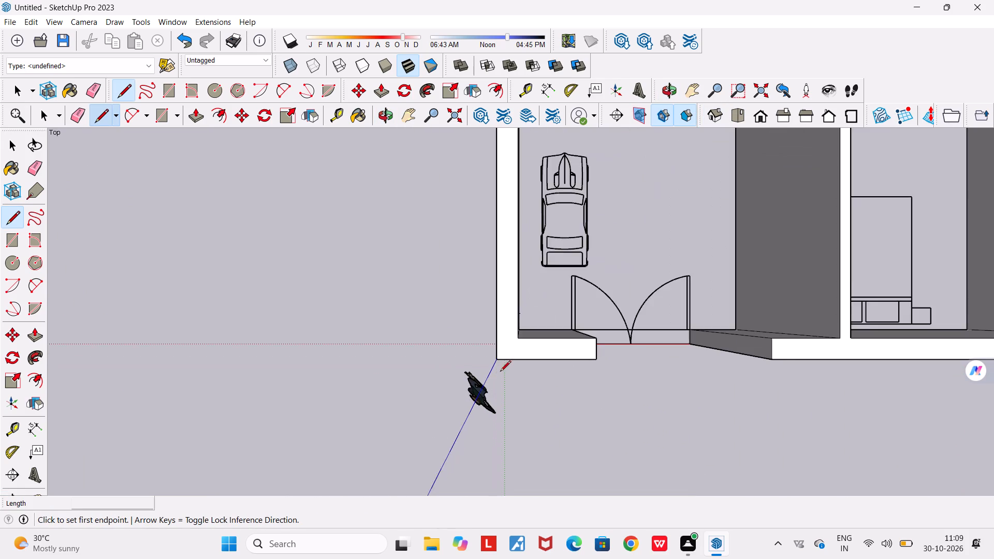
pyautogui.scroll(8, 503, 362)
pyautogui.click(537, 307)
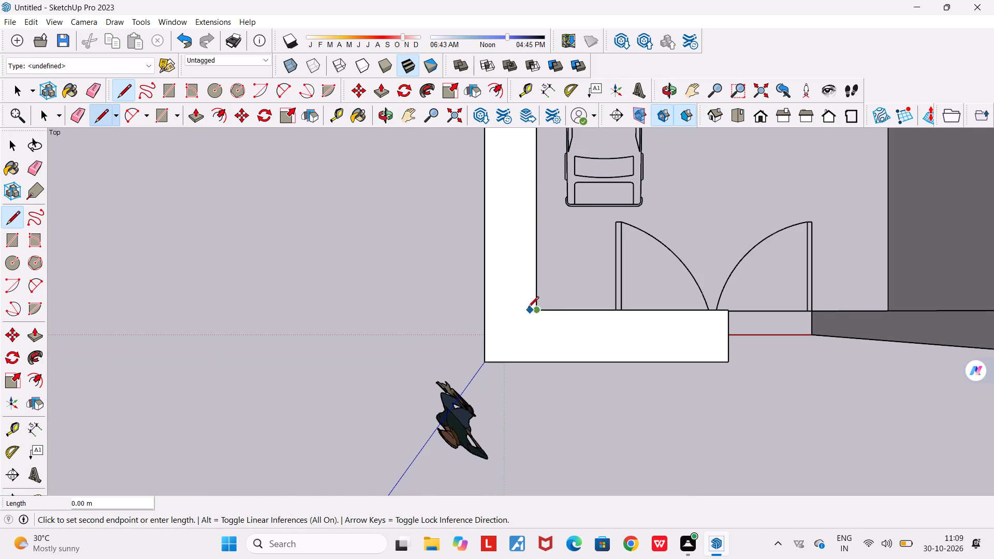
pyautogui.click(481, 312)
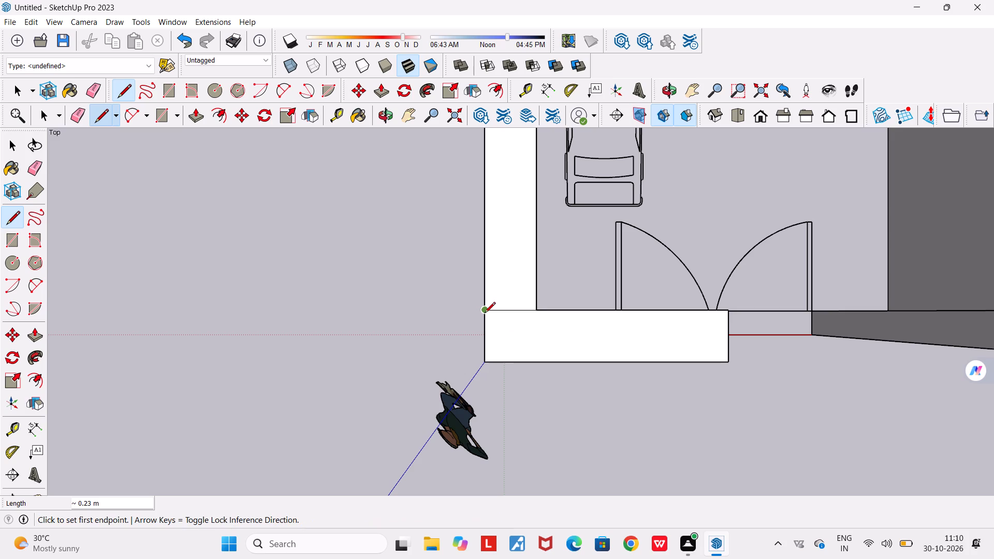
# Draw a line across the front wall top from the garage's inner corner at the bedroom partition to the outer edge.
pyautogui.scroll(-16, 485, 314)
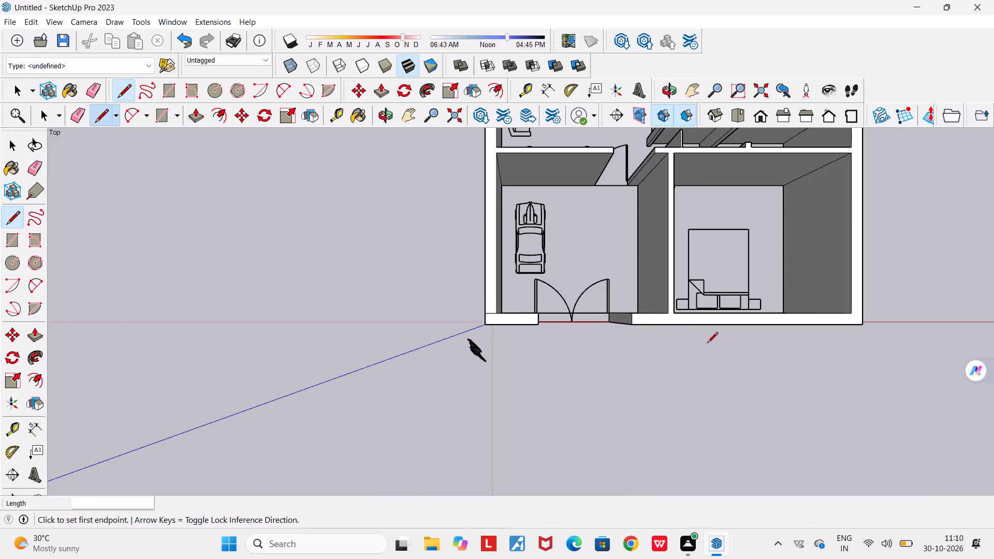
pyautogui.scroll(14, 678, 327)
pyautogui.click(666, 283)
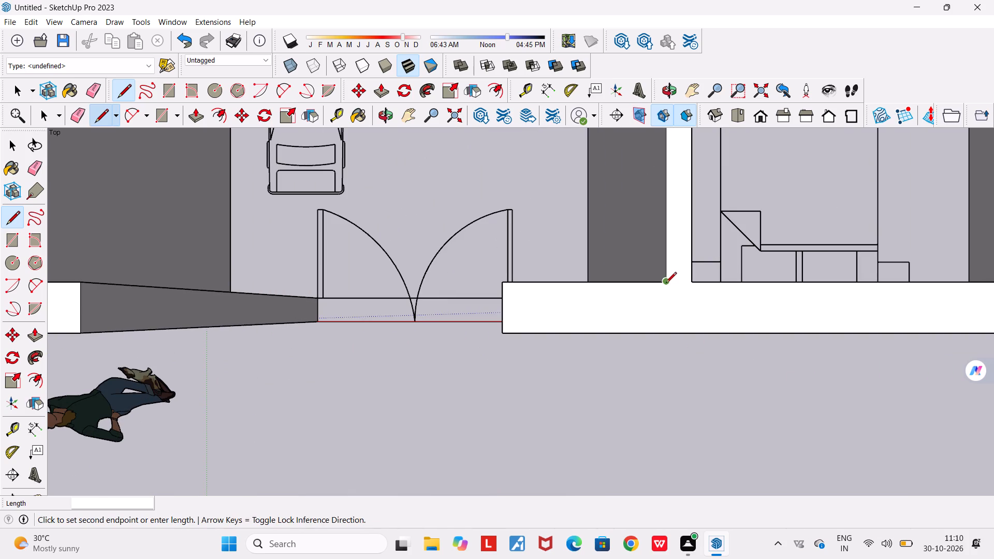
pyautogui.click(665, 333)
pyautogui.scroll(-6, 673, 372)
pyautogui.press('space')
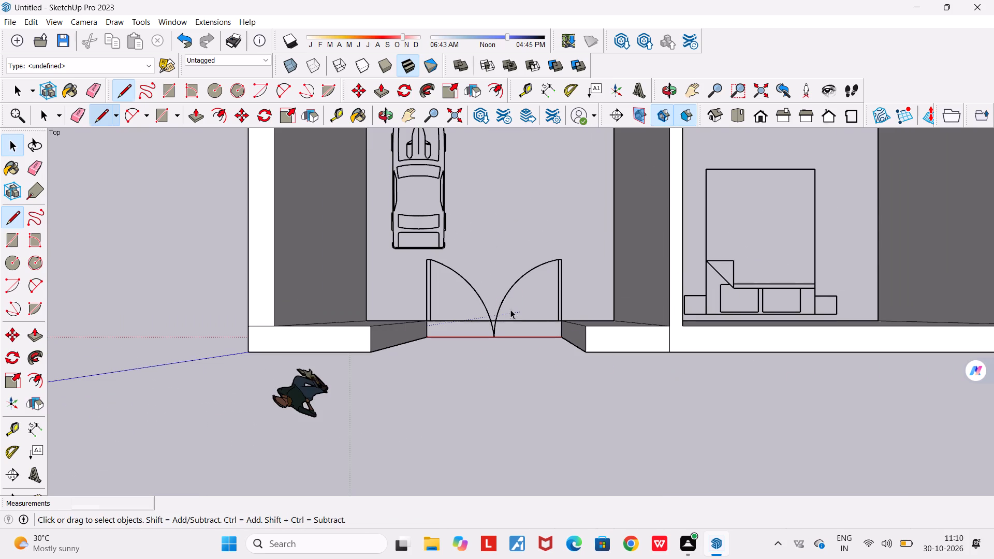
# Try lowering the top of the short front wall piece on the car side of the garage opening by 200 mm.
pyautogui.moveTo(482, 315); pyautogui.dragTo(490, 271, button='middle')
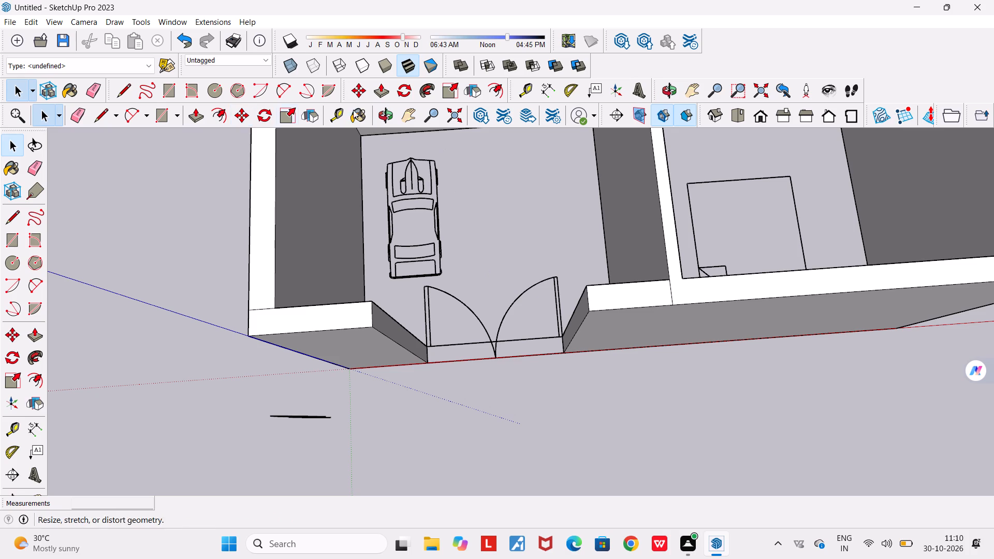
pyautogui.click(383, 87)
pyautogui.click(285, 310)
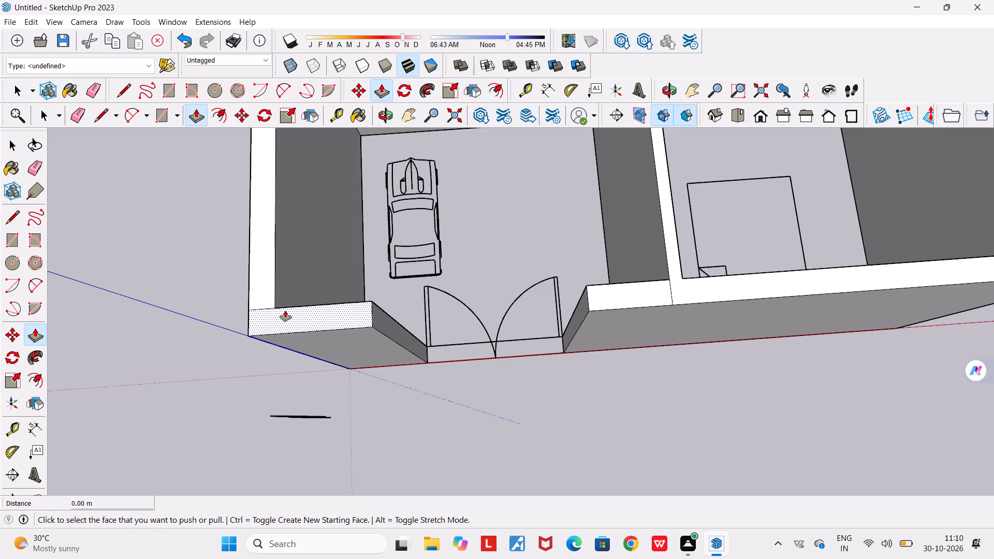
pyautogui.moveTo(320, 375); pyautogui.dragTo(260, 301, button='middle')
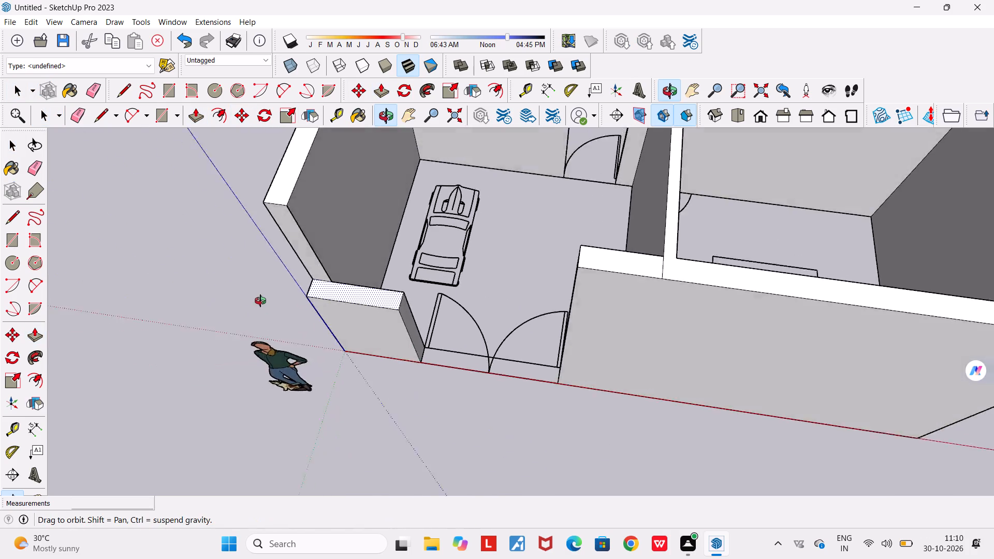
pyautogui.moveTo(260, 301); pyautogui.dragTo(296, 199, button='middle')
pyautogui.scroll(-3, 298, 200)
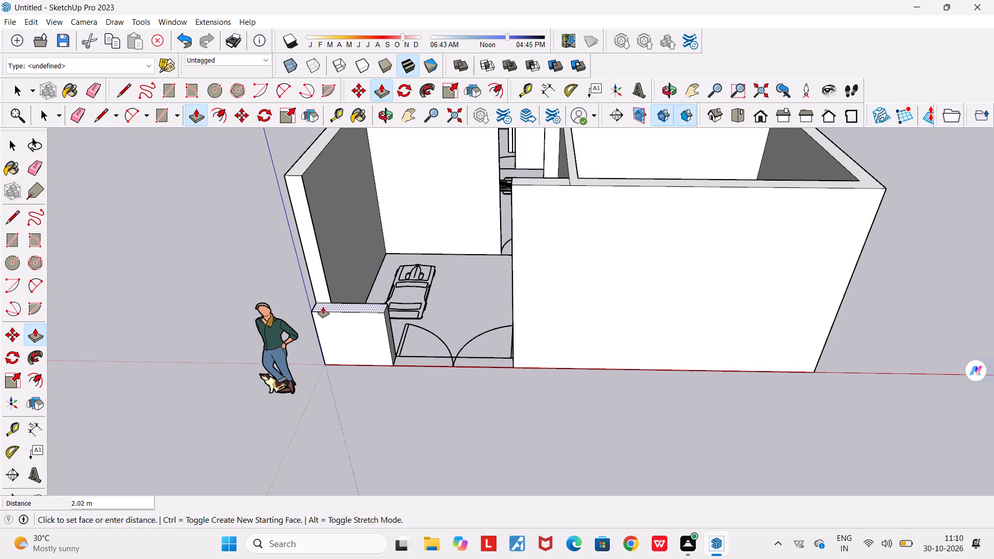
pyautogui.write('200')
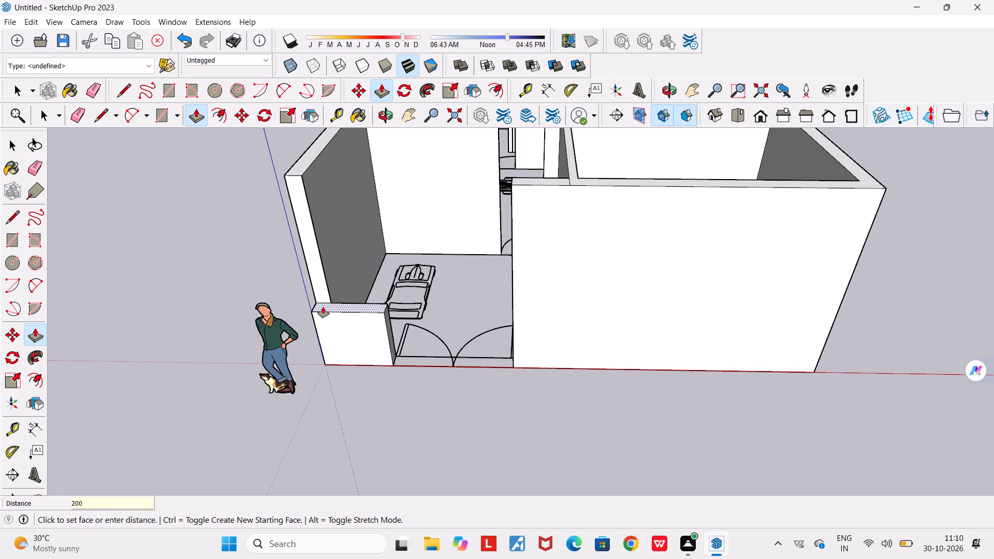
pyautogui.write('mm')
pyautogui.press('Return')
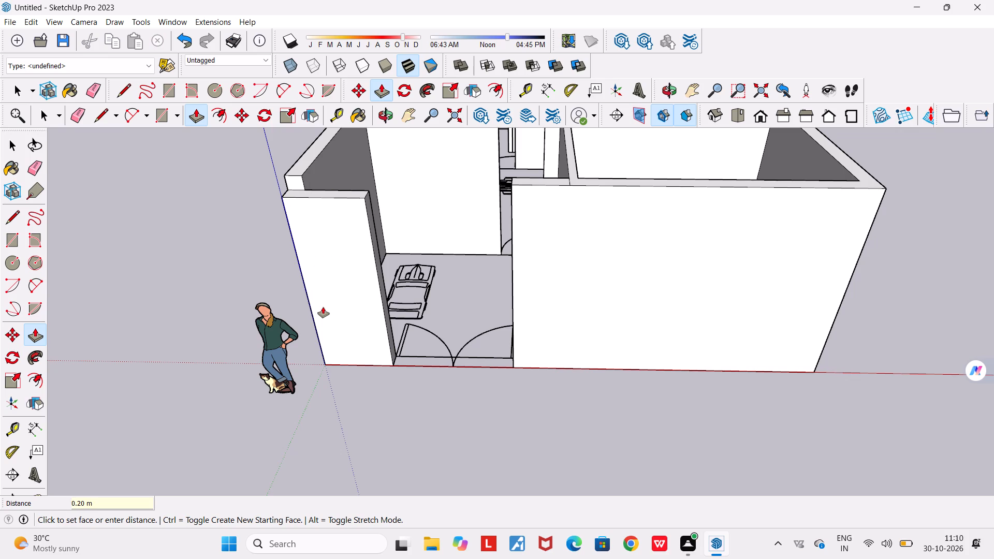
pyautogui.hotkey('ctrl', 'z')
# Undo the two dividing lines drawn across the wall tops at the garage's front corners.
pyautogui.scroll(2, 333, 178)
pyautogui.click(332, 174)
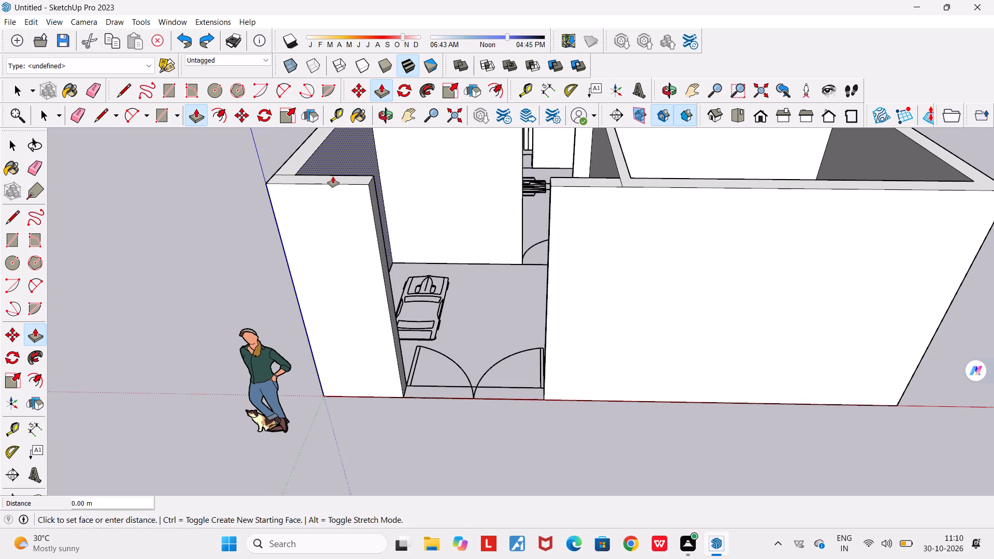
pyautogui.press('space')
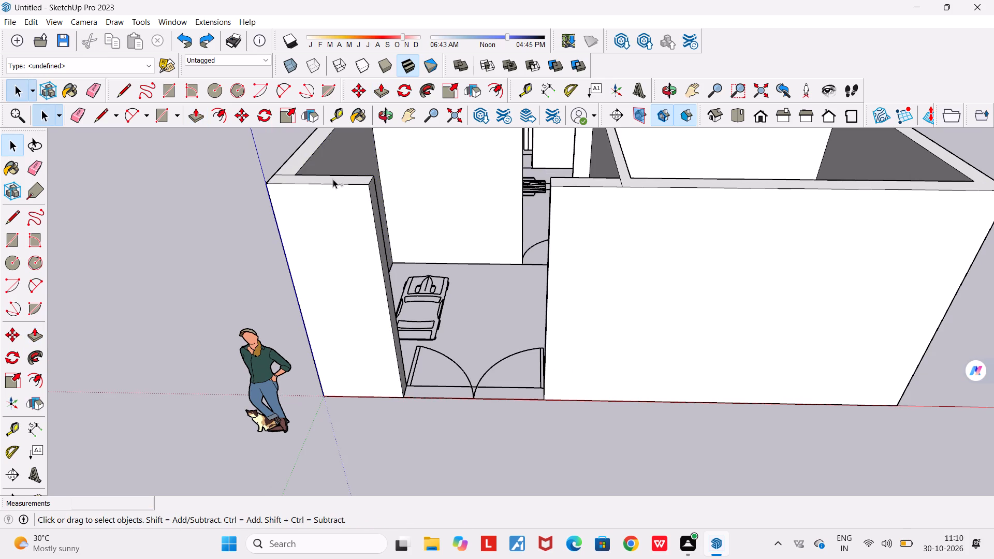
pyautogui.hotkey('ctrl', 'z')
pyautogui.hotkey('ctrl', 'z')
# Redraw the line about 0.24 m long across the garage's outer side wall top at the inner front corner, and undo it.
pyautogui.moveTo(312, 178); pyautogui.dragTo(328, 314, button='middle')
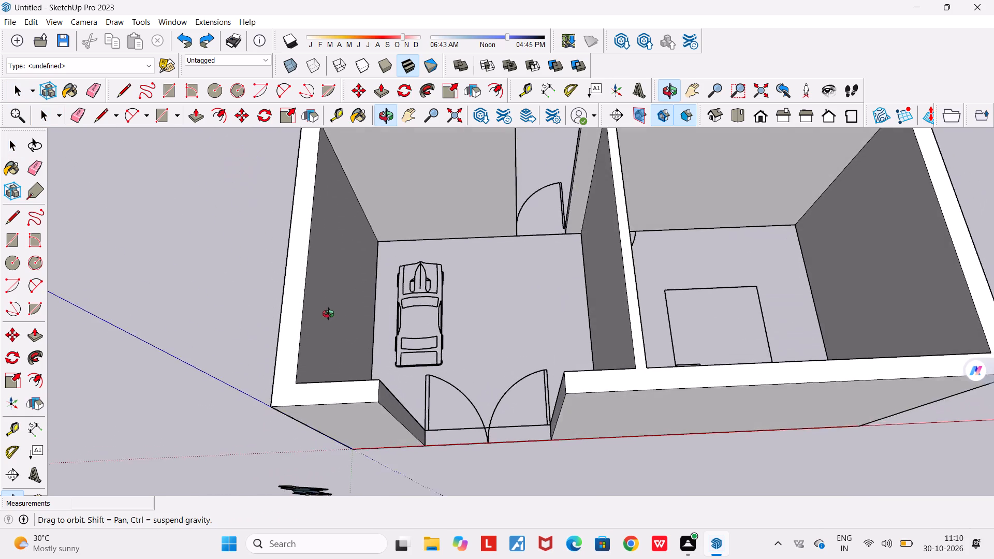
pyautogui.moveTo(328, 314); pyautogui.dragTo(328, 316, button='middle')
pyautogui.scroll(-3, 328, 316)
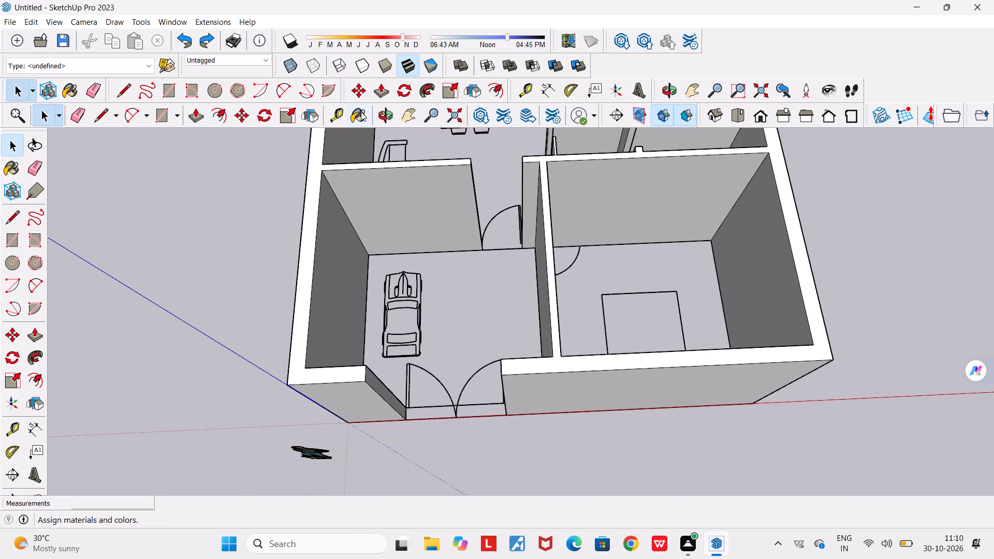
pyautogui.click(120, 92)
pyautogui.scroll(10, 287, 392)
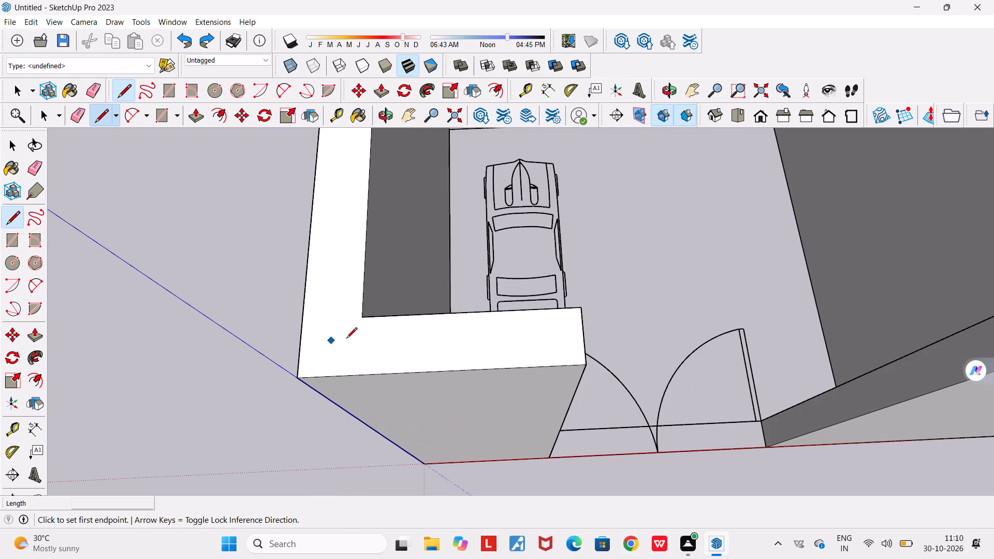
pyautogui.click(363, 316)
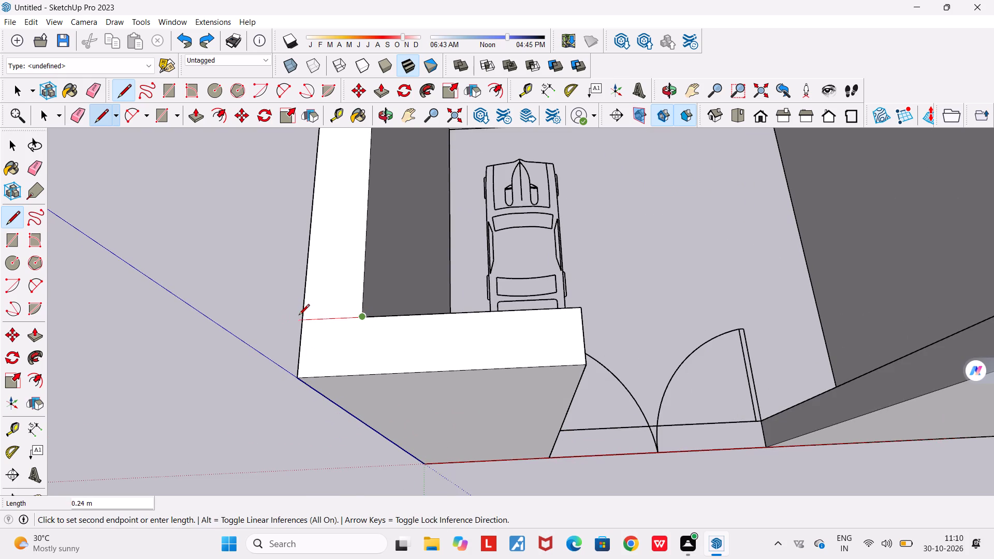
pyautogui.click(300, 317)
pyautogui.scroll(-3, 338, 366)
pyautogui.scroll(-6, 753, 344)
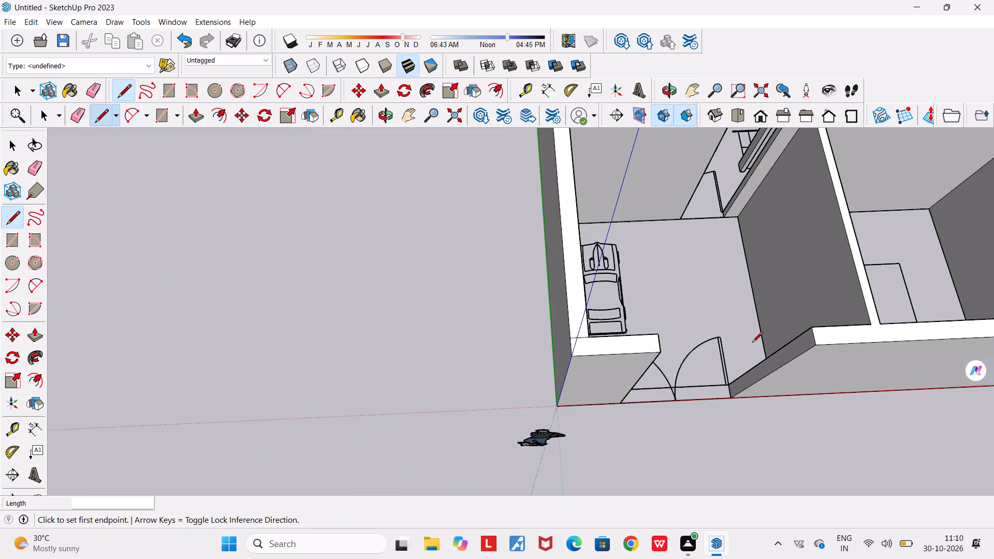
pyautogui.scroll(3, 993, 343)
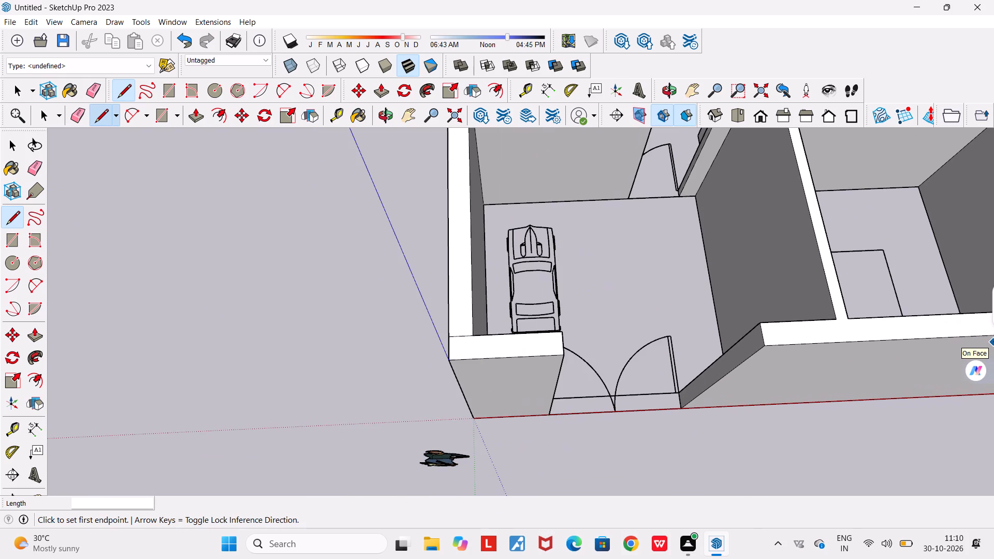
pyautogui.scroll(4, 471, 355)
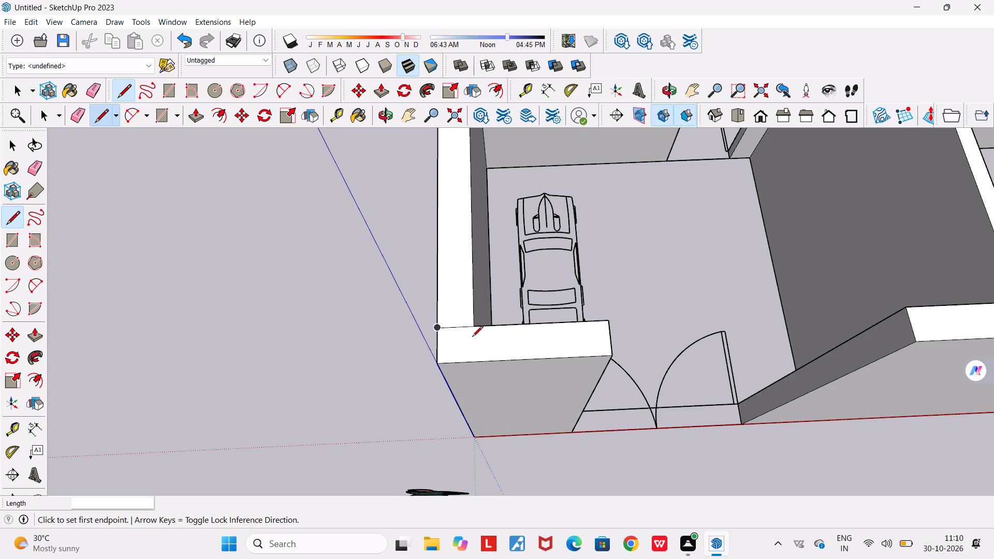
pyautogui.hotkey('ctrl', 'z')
# Draw a line about 0.23 m long across the front wall top, from the inner corner at the garage's outer side wall to the outer edge.
pyautogui.scroll(4, 473, 337)
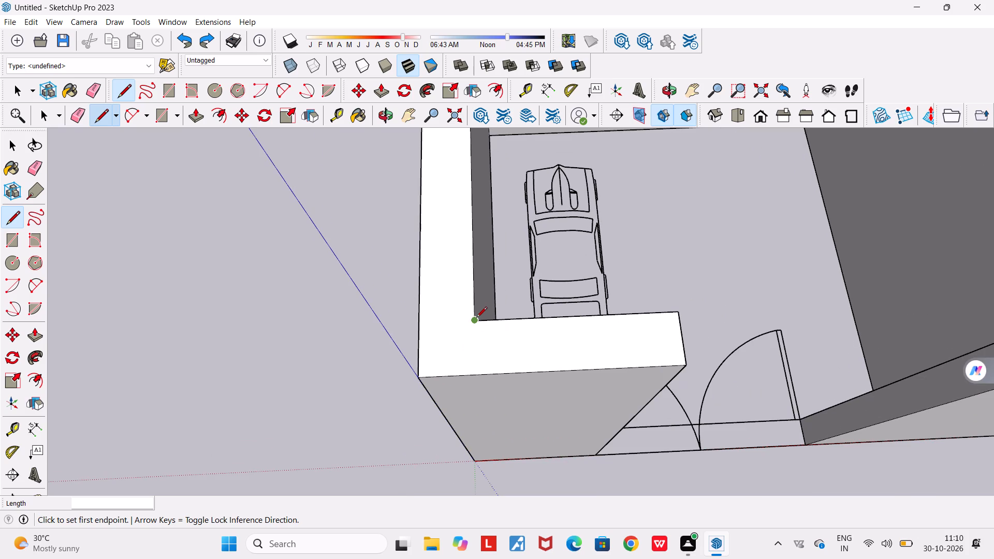
pyautogui.click(474, 323)
pyautogui.click(475, 372)
# Draw a line about 0.23 m long across the front wall top, from the garage's inner corner at the bedroom partition to the outer edge.
pyautogui.scroll(-6, 476, 373)
pyautogui.scroll(-6, 853, 356)
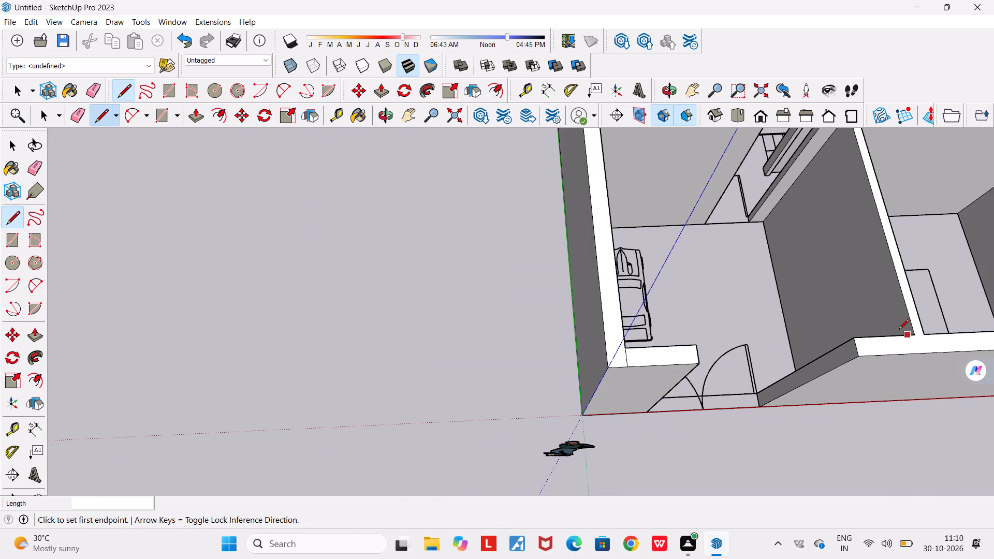
pyautogui.scroll(4, 909, 337)
pyautogui.click(913, 336)
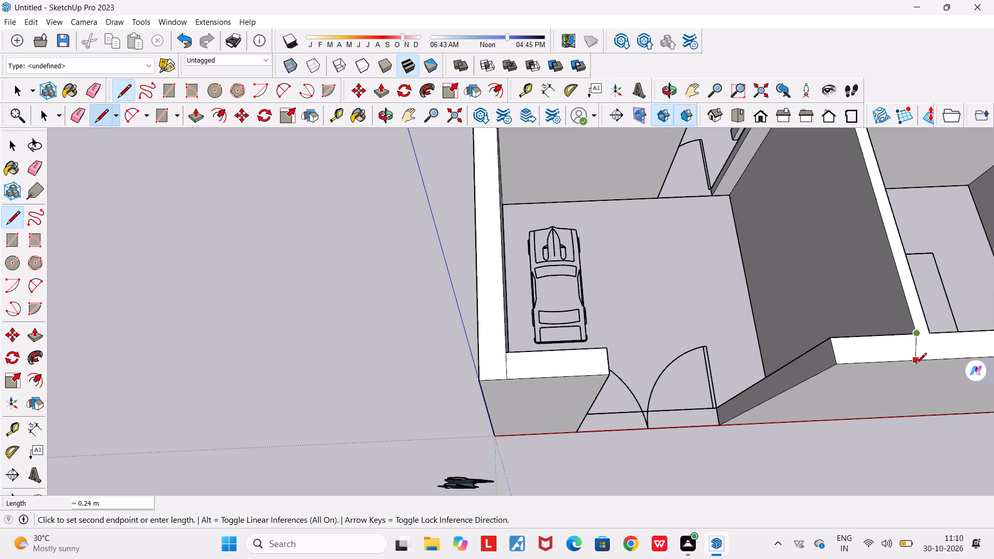
pyautogui.click(917, 362)
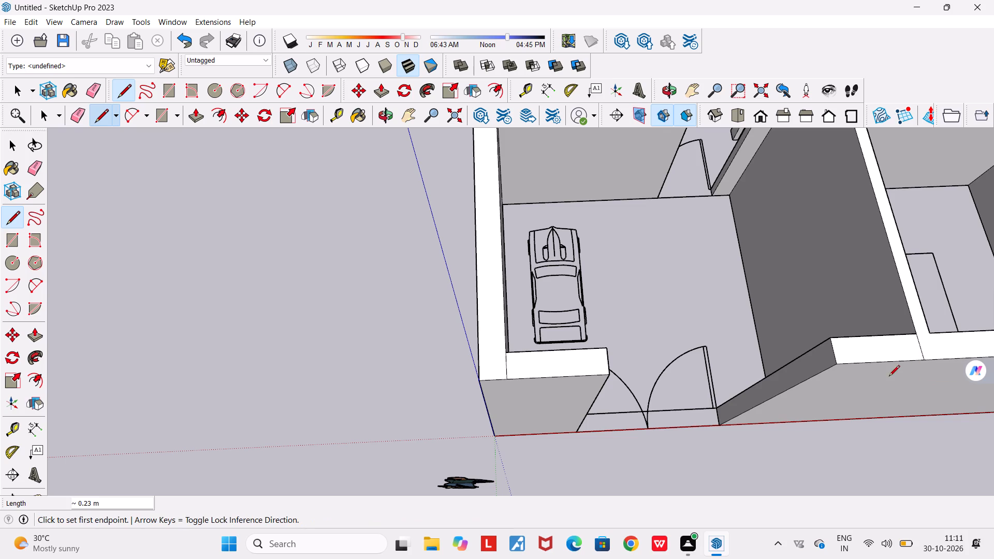
pyautogui.press('space')
# Push the top of the short front wall piece on the car side of the garage opening down about 1.45 m.
pyautogui.scroll(-2, 856, 362)
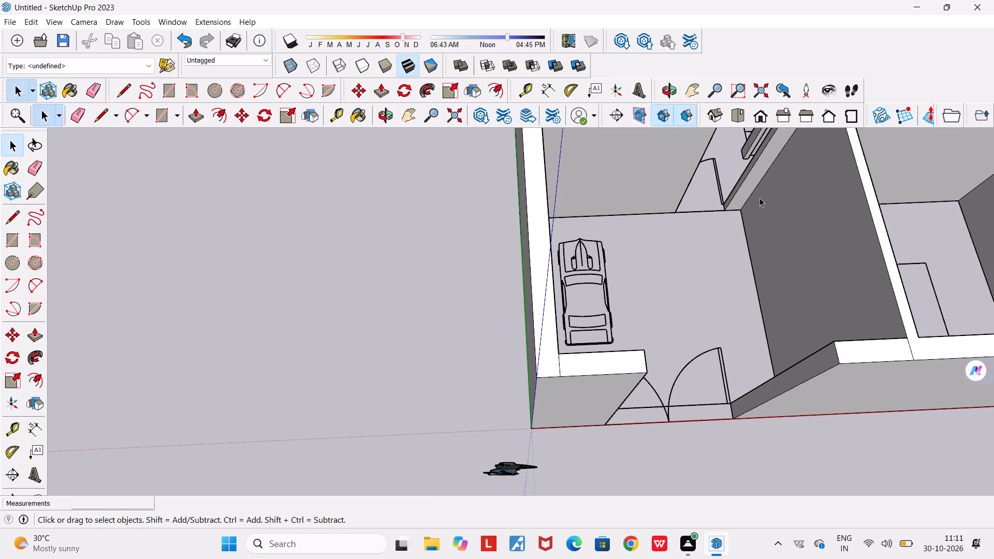
pyautogui.click(383, 89)
pyautogui.scroll(3, 601, 370)
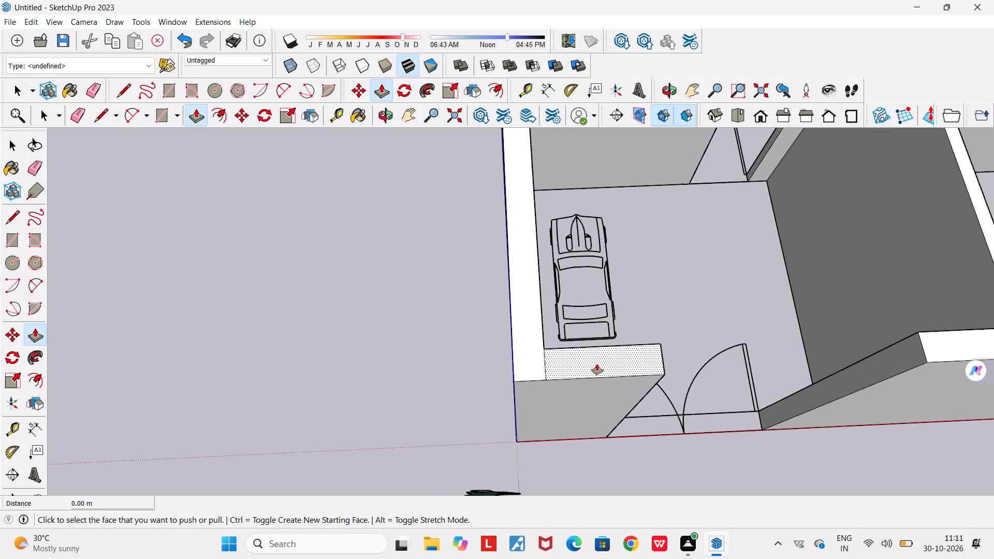
pyautogui.click(596, 362)
pyautogui.moveTo(590, 403); pyautogui.dragTo(540, 267, button='middle')
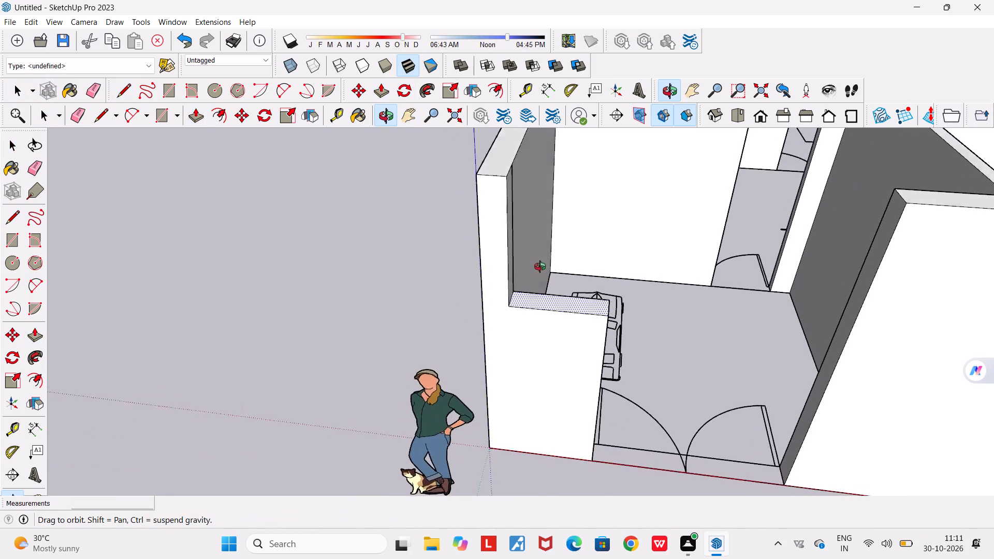
pyautogui.moveTo(540, 267); pyautogui.dragTo(523, 243, button='middle')
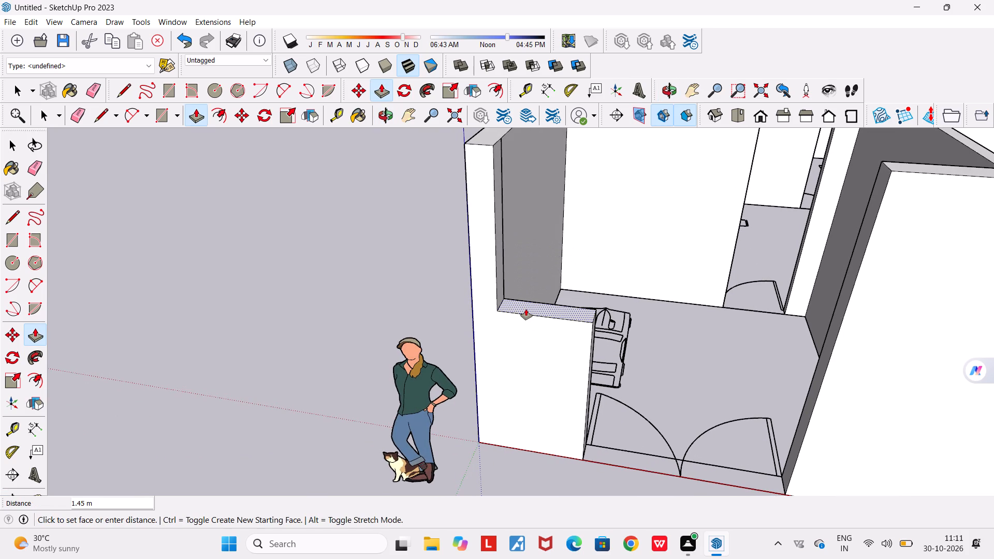
pyautogui.click(526, 309)
# Lower the front wall piece between the garage opening and the bedroom partition by the same distance, about 1.45 m.
pyautogui.scroll(-5, 577, 340)
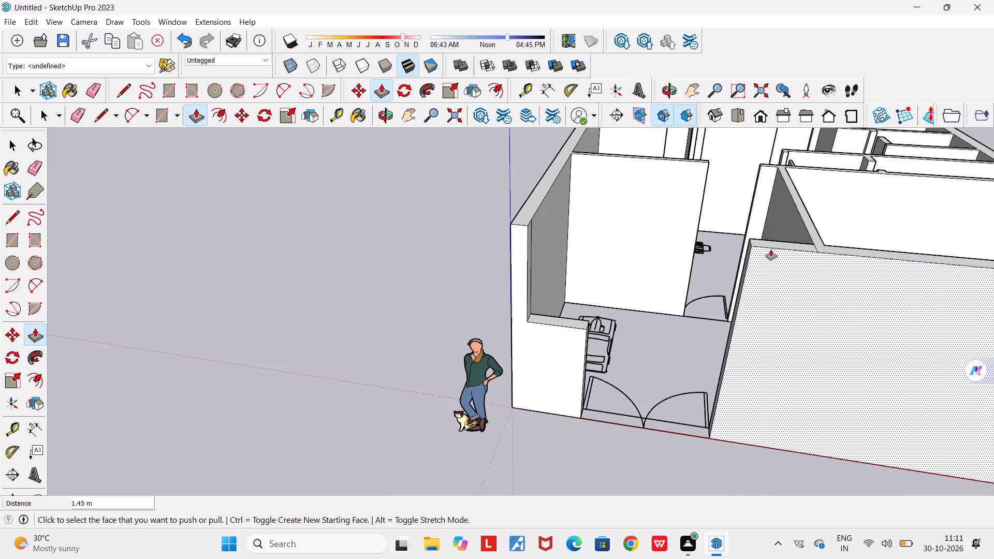
pyautogui.scroll(2, 773, 239)
pyautogui.doubleClick(774, 245)
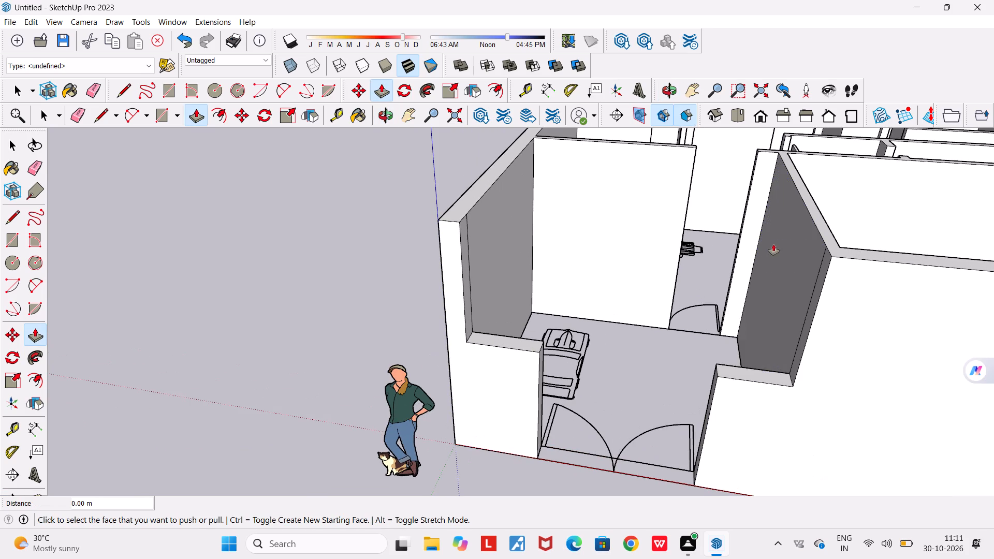
# Examine the lowered front walls on both sides of the garage gate and the whole house from several angles.
pyautogui.scroll(-3, 758, 296)
pyautogui.moveTo(723, 389); pyautogui.dragTo(692, 345, button='middle')
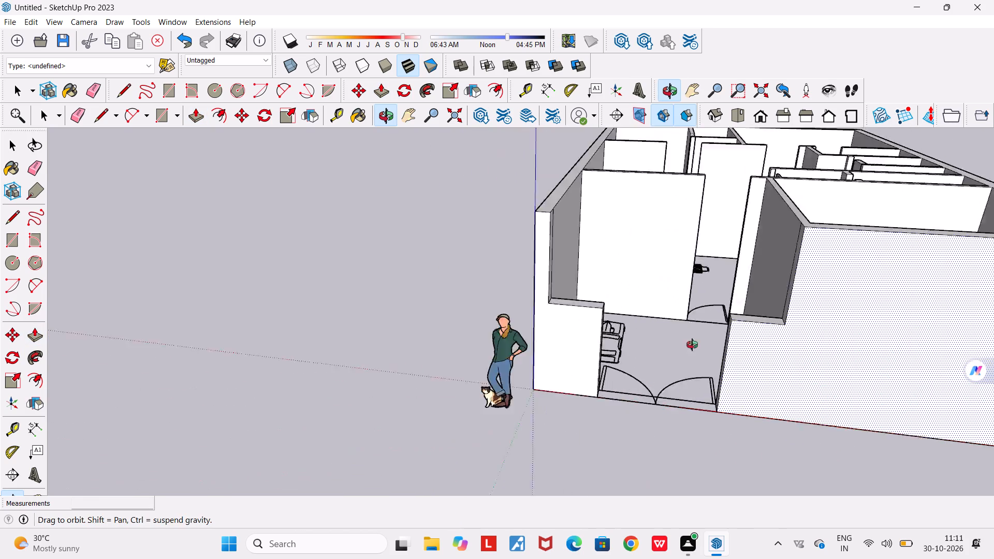
pyautogui.moveTo(692, 345); pyautogui.dragTo(605, 401, button='middle')
pyautogui.scroll(-9, 605, 401)
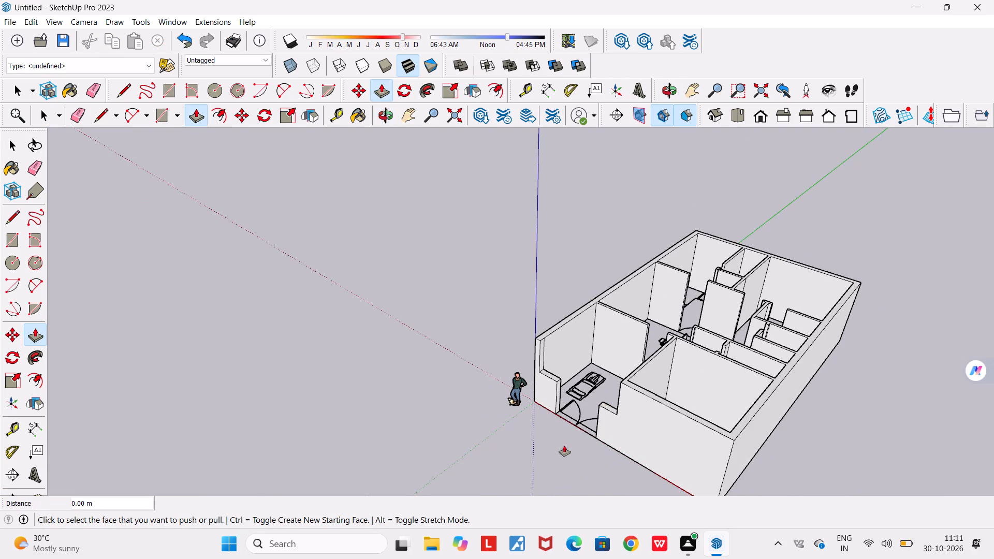
pyautogui.moveTo(564, 446); pyautogui.dragTo(898, 499, button='middle')
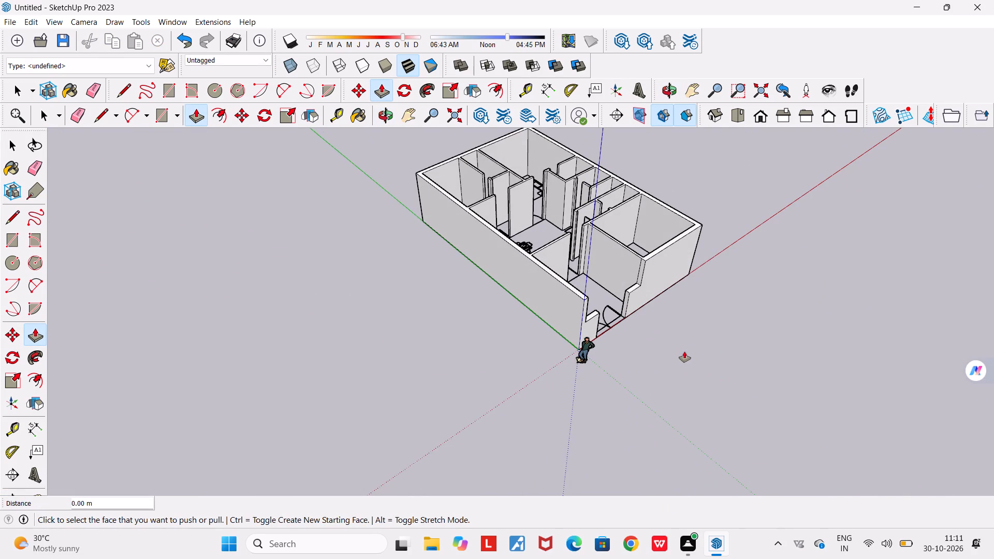
pyautogui.scroll(4, 608, 331)
pyautogui.moveTo(638, 350); pyautogui.dragTo(274, 385, button='middle')
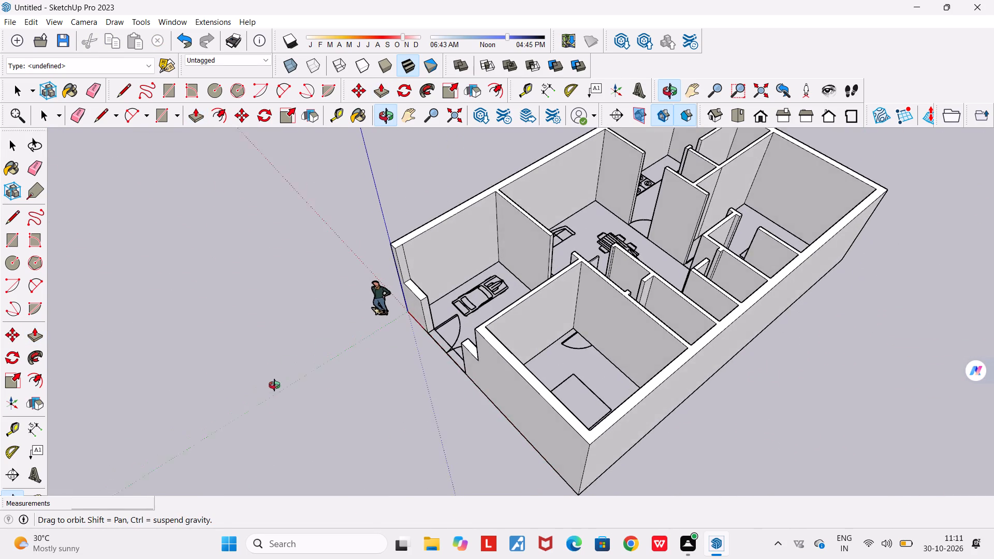
pyautogui.moveTo(274, 385); pyautogui.dragTo(276, 385, button='middle')
pyautogui.scroll(10, 433, 315)
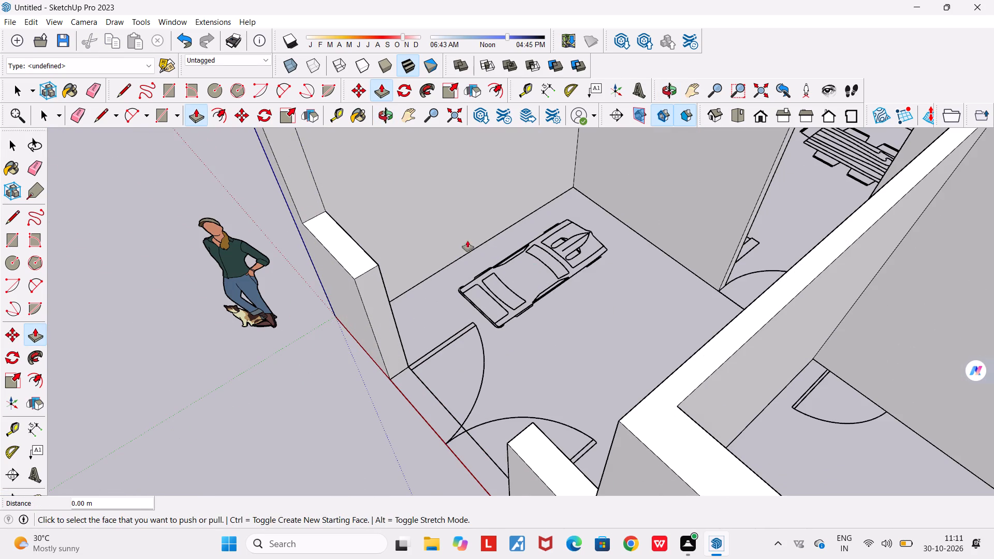
# Examine the whole house and its lowered front walls from several angles.
pyautogui.scroll(-3, 505, 296)
pyautogui.press('space')
pyautogui.scroll(-4, 505, 296)
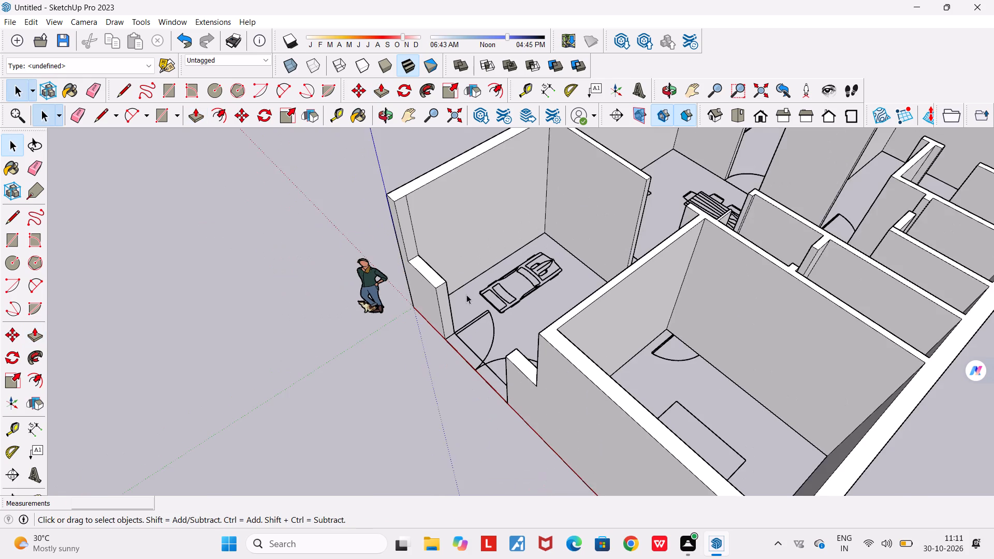
pyautogui.moveTo(466, 295); pyautogui.dragTo(463, 305, button='middle')
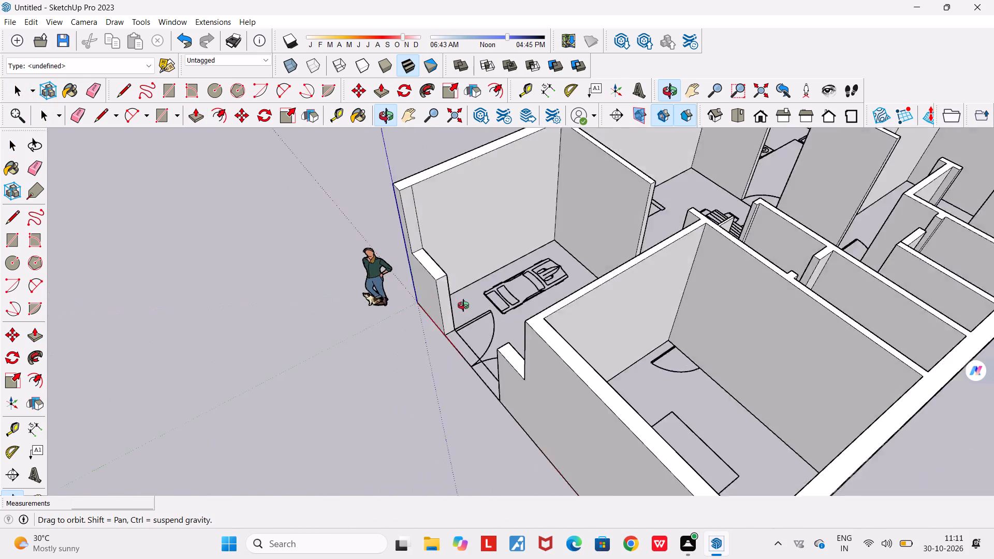
pyautogui.moveTo(463, 305); pyautogui.dragTo(475, 310, button='middle')
pyautogui.scroll(-11, 475, 310)
pyautogui.moveTo(430, 411); pyautogui.dragTo(936, 319, button='middle')
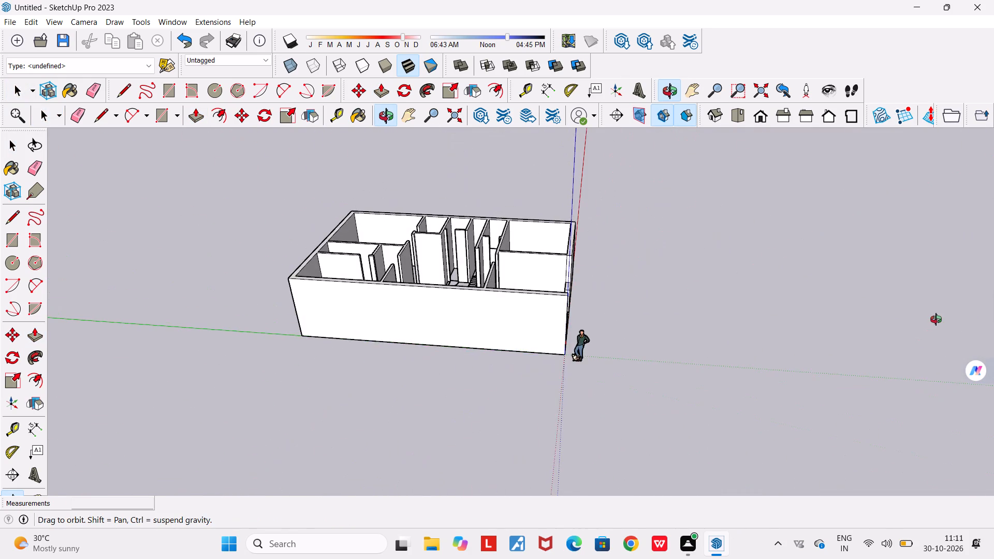
pyautogui.moveTo(936, 319); pyautogui.dragTo(547, 209, button='middle')
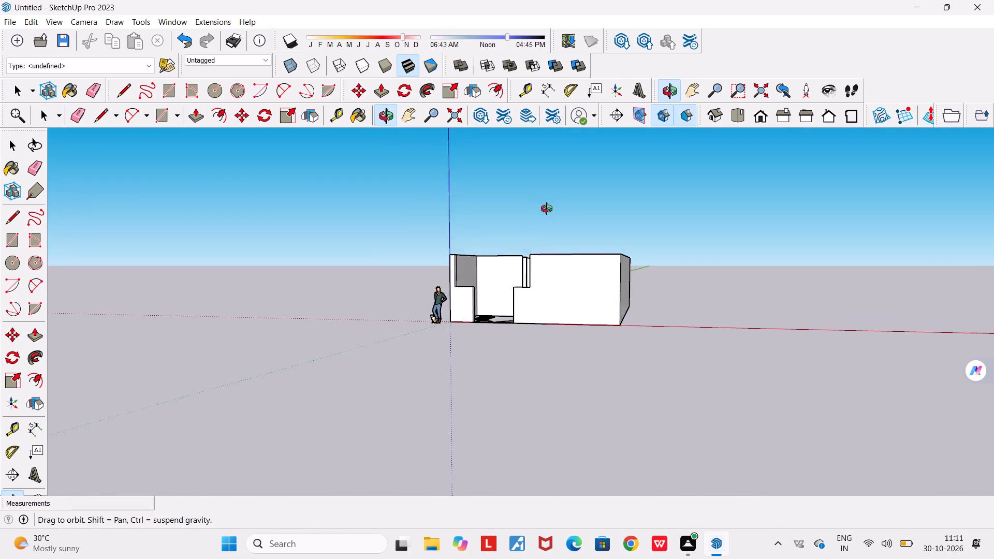
pyautogui.moveTo(547, 209); pyautogui.dragTo(767, 337, button='middle')
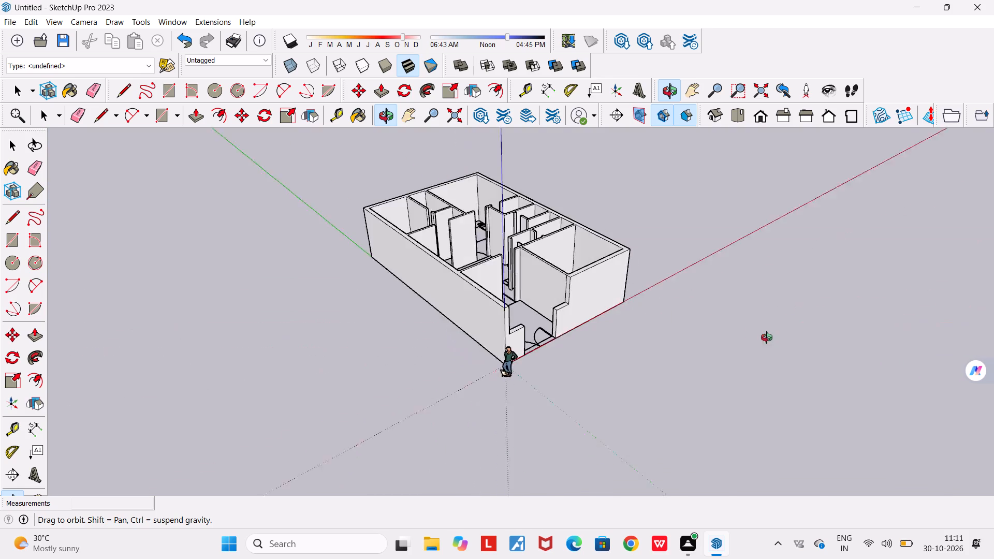
pyautogui.moveTo(767, 337); pyautogui.dragTo(761, 323, button='middle')
# Place a guide 0.50 m below the wall top on the wall end beside the doorway between the garage and living area.
pyautogui.scroll(15, 509, 248)
pyautogui.scroll(1, 603, 262)
pyautogui.moveTo(614, 266); pyautogui.dragTo(673, 272, button='middle')
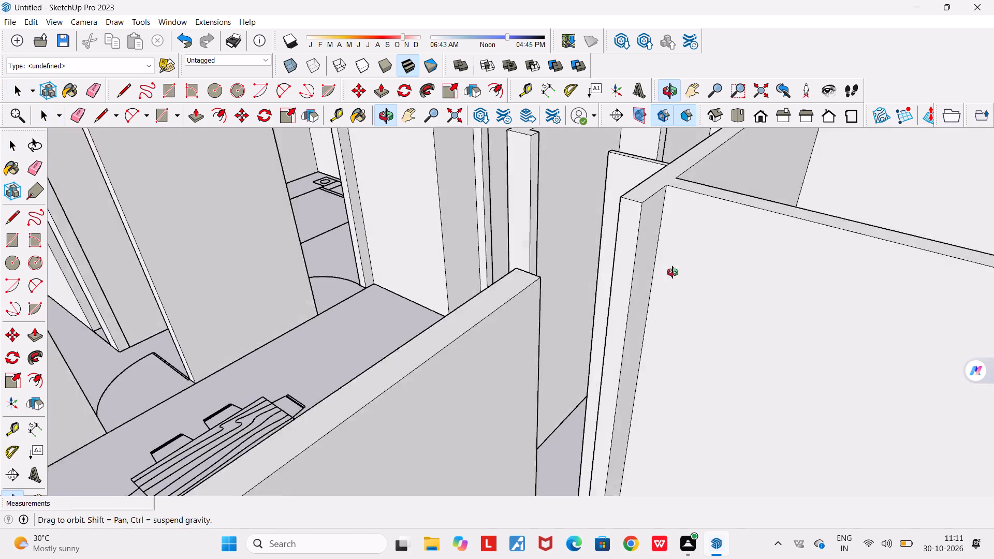
pyautogui.moveTo(673, 272); pyautogui.dragTo(674, 263, button='middle')
pyautogui.click(335, 114)
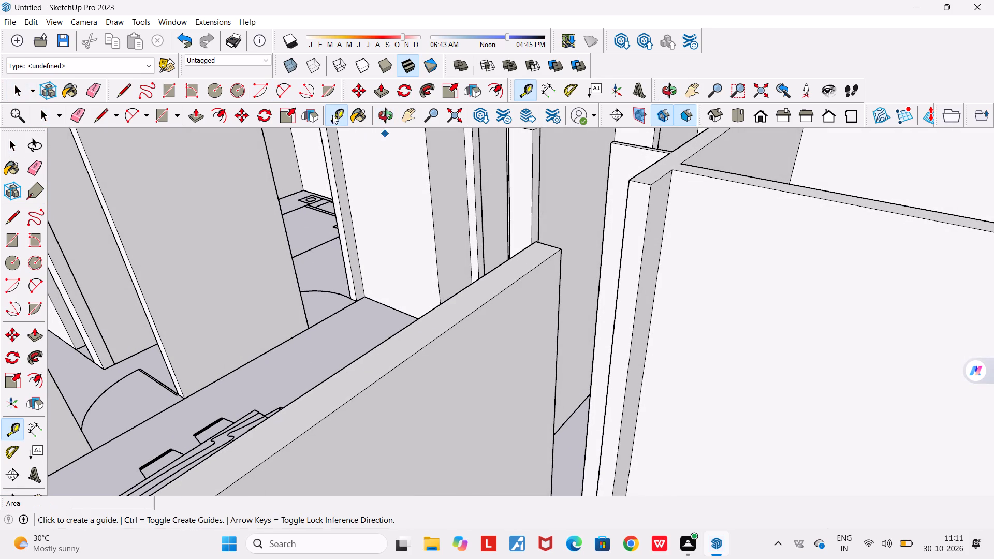
pyautogui.scroll(3, 632, 192)
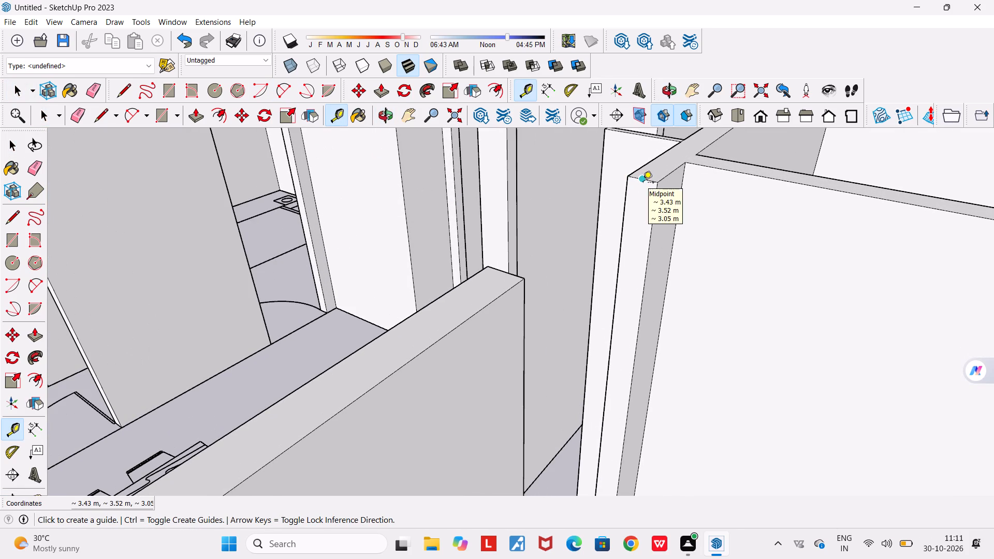
pyautogui.click(643, 183)
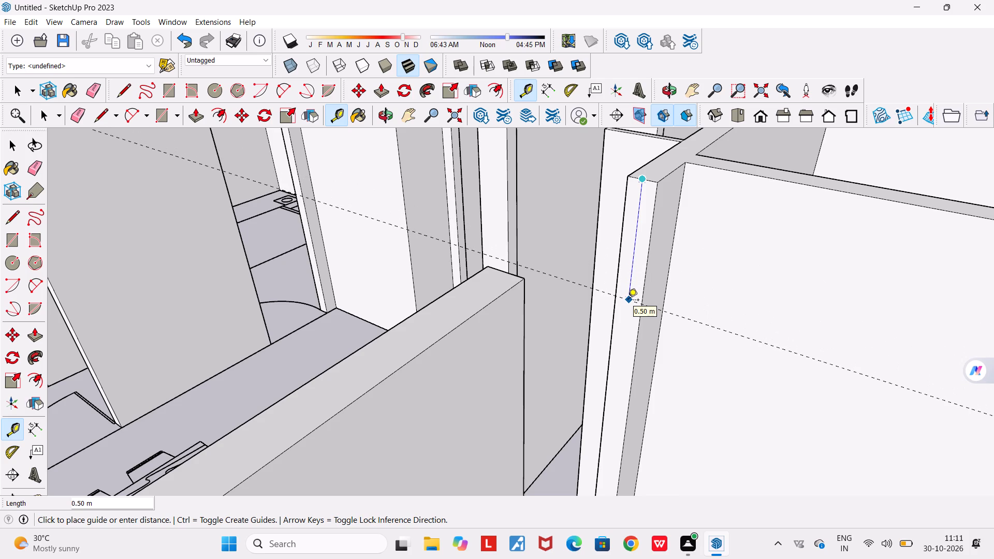
pyautogui.write('0.5')
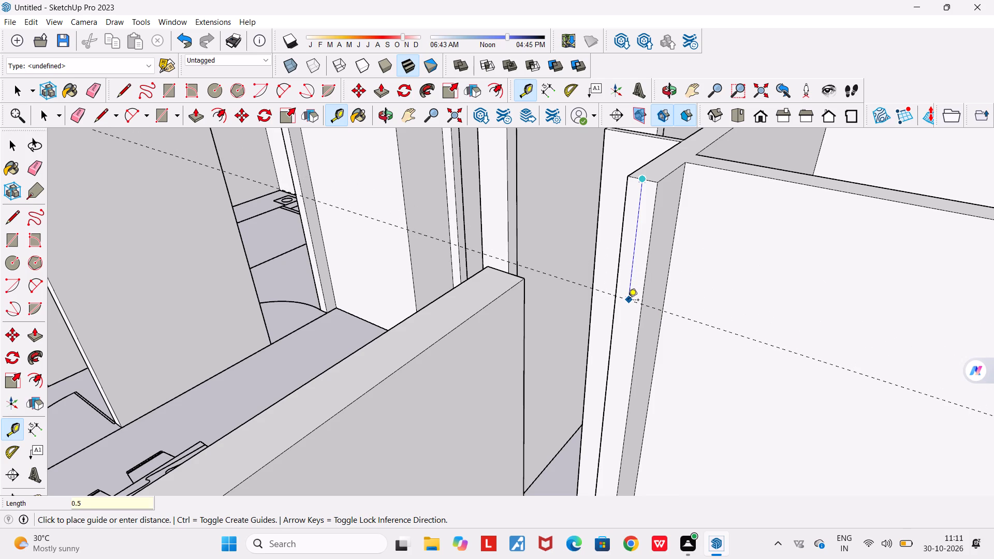
pyautogui.press('0')
pyautogui.press('Return')
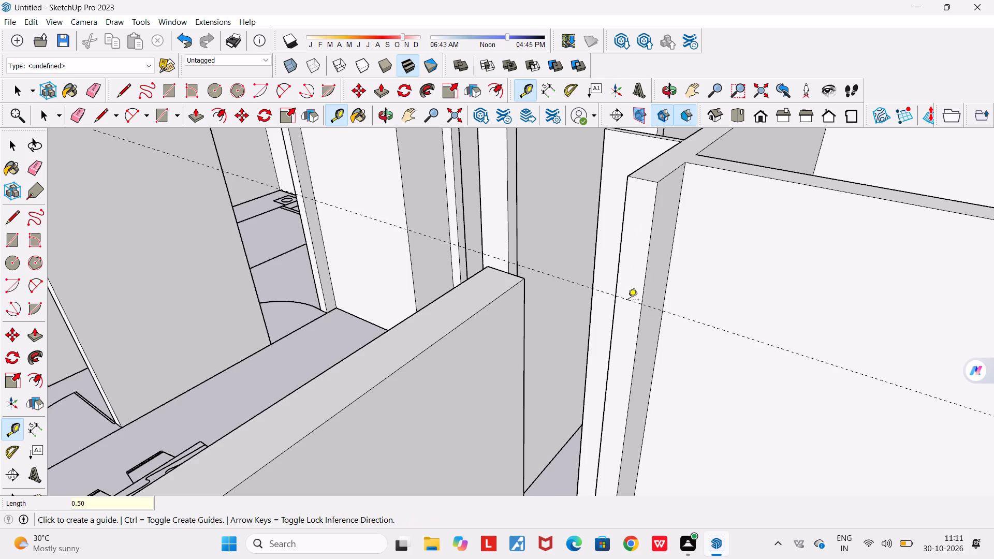
# Draw a line about 0.11 m long across that wall end along the guide to mark off its upper part.
pyautogui.moveTo(621, 298); pyautogui.dragTo(556, 263, button='middle')
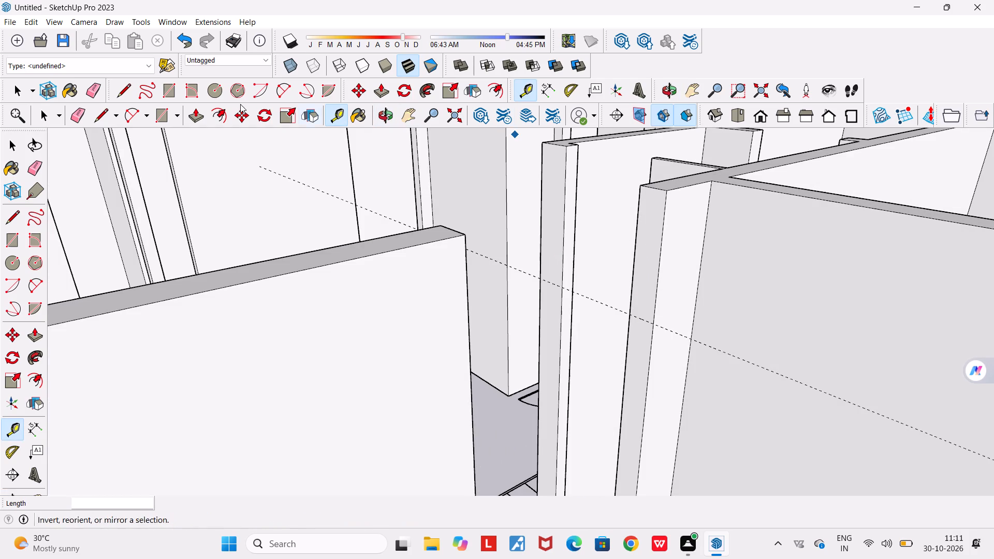
pyautogui.click(120, 85)
pyautogui.scroll(4, 594, 263)
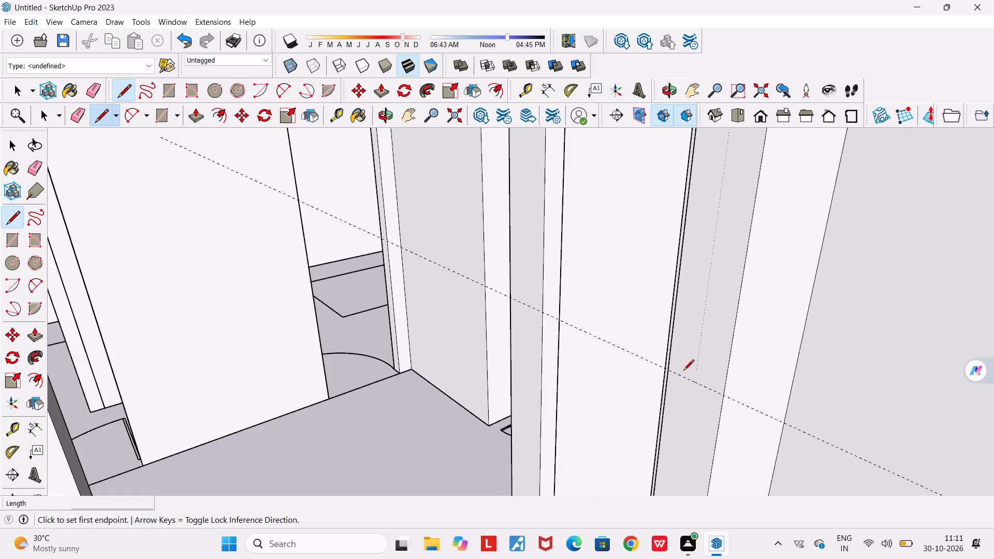
pyautogui.click(669, 368)
pyautogui.click(724, 396)
# Push/Pull the marked upper part of the wall end across the doorway to the opposite wall, forming the lintel.
pyautogui.moveTo(712, 354); pyautogui.dragTo(798, 361, button='middle')
pyautogui.scroll(-6, 798, 361)
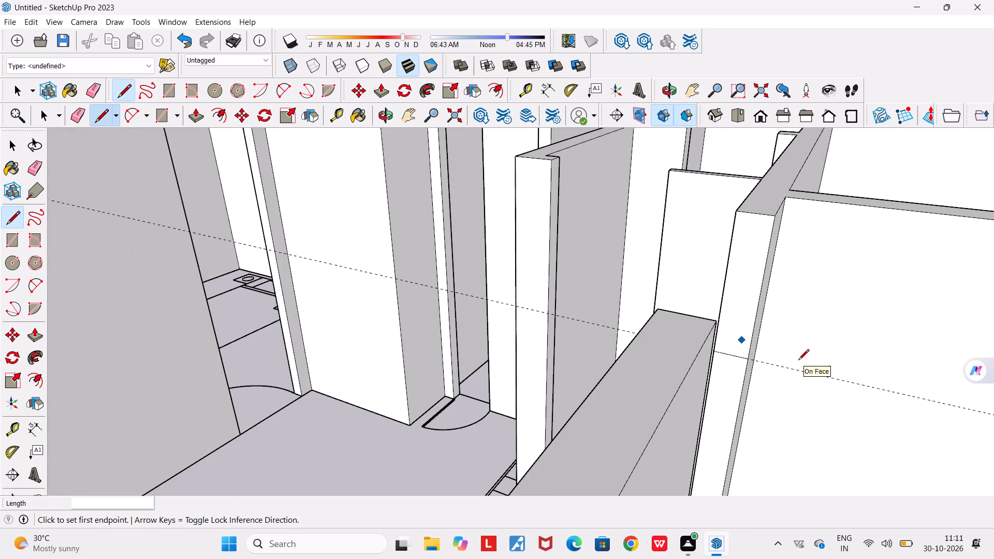
pyautogui.press('space')
pyautogui.press('p')
pyautogui.click(748, 290)
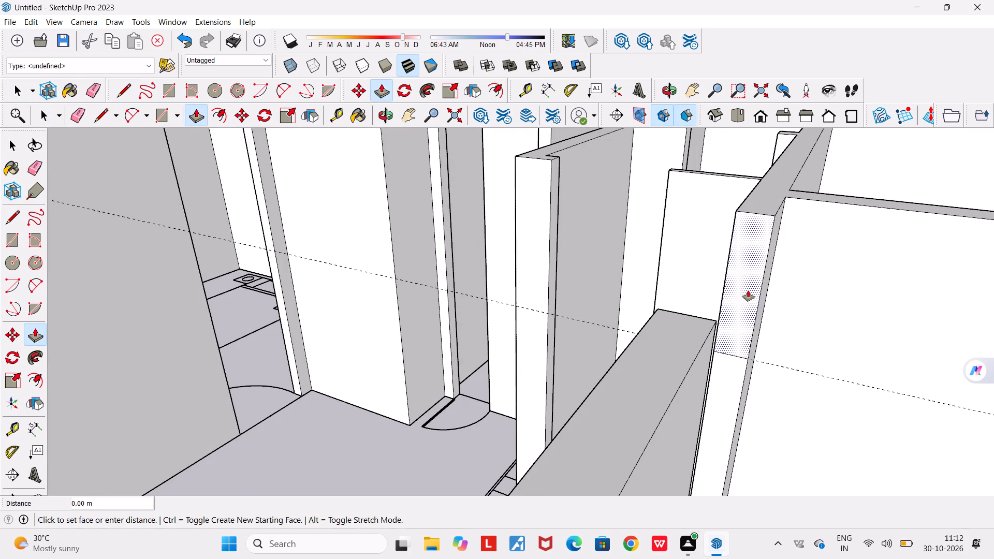
pyautogui.moveTo(688, 392); pyautogui.dragTo(503, 386, button='middle')
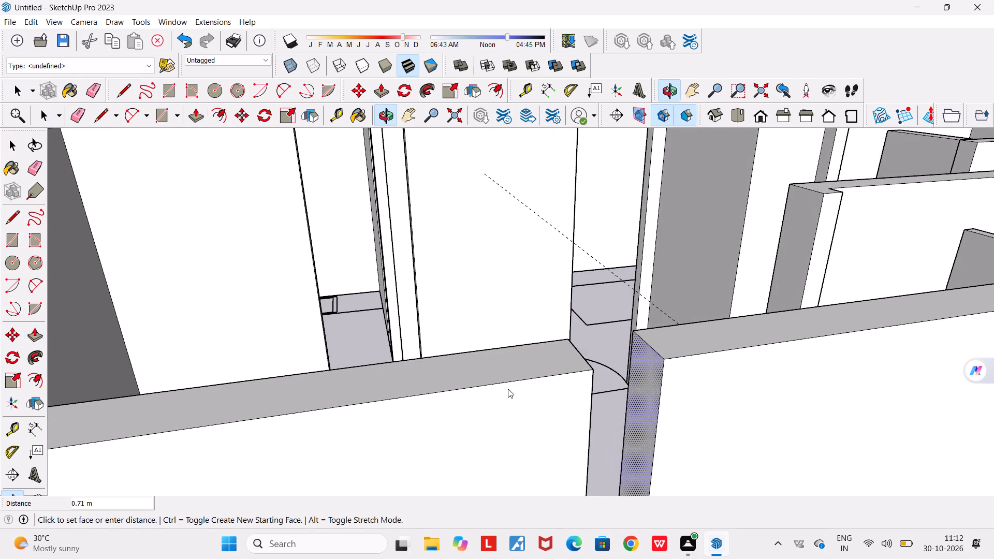
pyautogui.click(469, 420)
# Erase the guide and the lintel's seam lines on the wall top and garage-side face.
pyautogui.moveTo(518, 414); pyautogui.dragTo(436, 386, button='middle')
pyautogui.scroll(-5, 436, 386)
pyautogui.scroll(1, 446, 392)
pyautogui.moveTo(458, 401); pyautogui.dragTo(485, 427, button='middle')
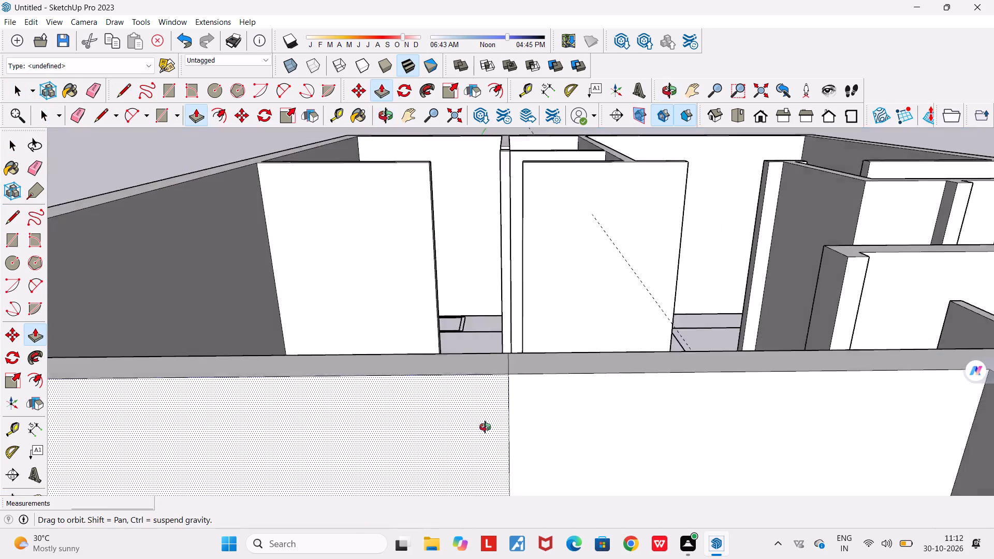
pyautogui.moveTo(485, 427); pyautogui.dragTo(488, 443, button='middle')
pyautogui.press('e')
pyautogui.scroll(3, 524, 389)
pyautogui.moveTo(516, 384); pyautogui.dragTo(504, 379)
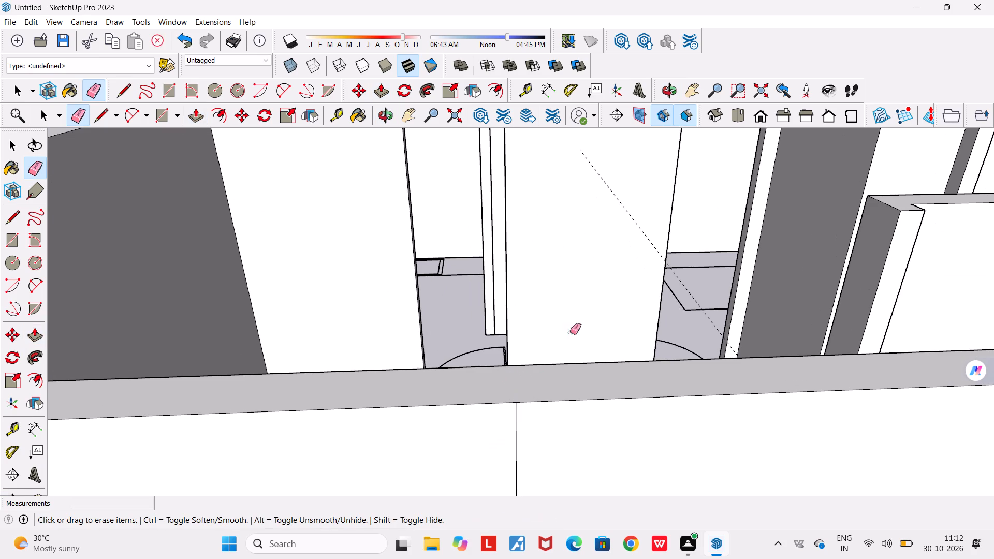
pyautogui.moveTo(694, 289); pyautogui.dragTo(686, 290)
pyautogui.scroll(-6, 686, 290)
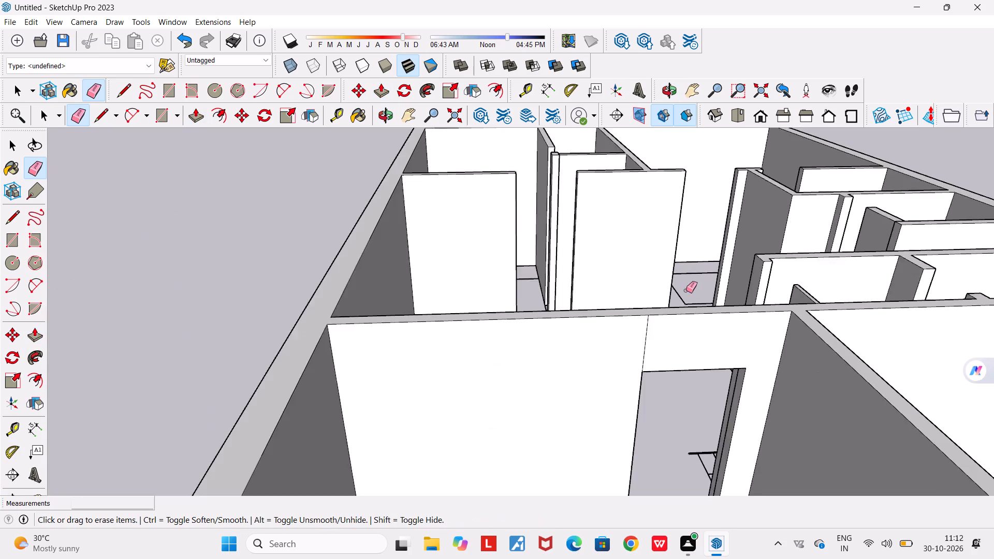
pyautogui.scroll(-3, 686, 290)
pyautogui.moveTo(670, 327); pyautogui.dragTo(653, 324)
# Erase the remaining lintel seam on the living-area side of the garage partition.
pyautogui.moveTo(662, 329); pyautogui.dragTo(986, 423, button='middle')
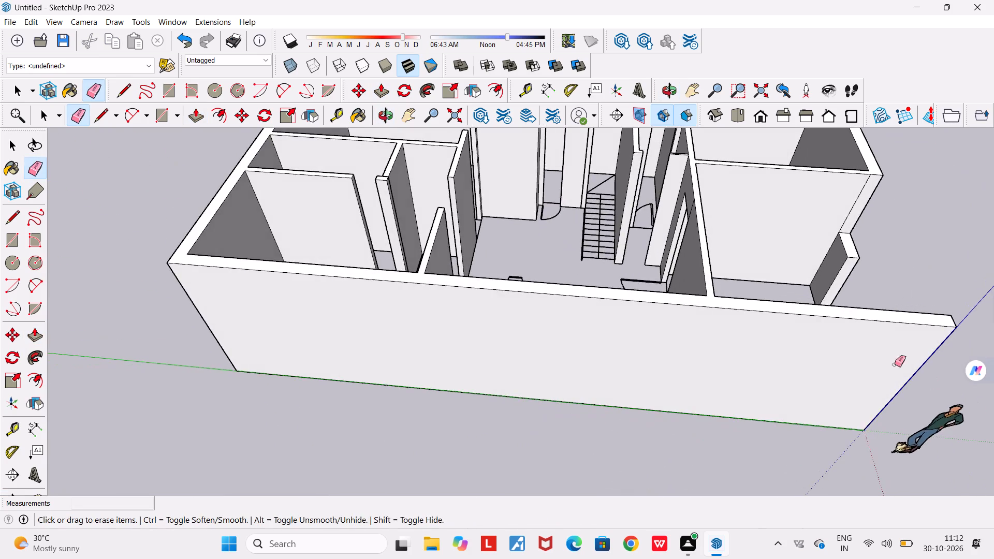
pyautogui.moveTo(703, 315); pyautogui.dragTo(907, 371, button='middle')
pyautogui.scroll(5, 583, 140)
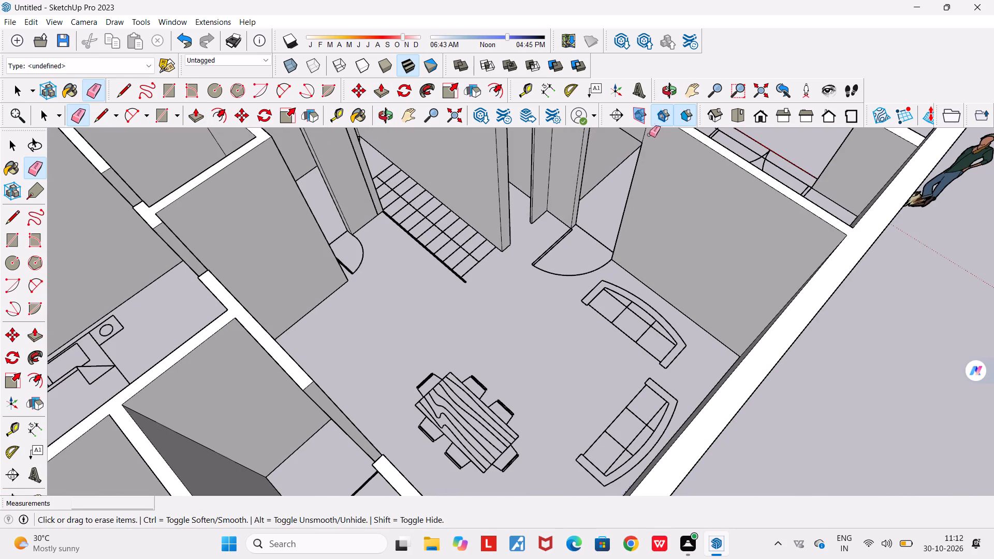
pyautogui.moveTo(644, 131); pyautogui.dragTo(651, 136)
pyautogui.scroll(-20, 652, 138)
pyautogui.scroll(-2, 652, 138)
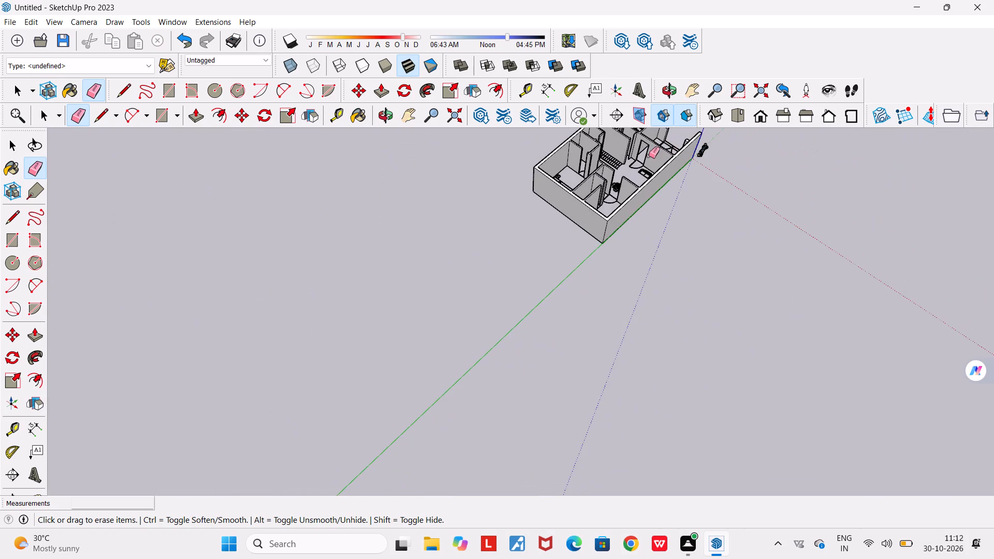
pyautogui.press('space')
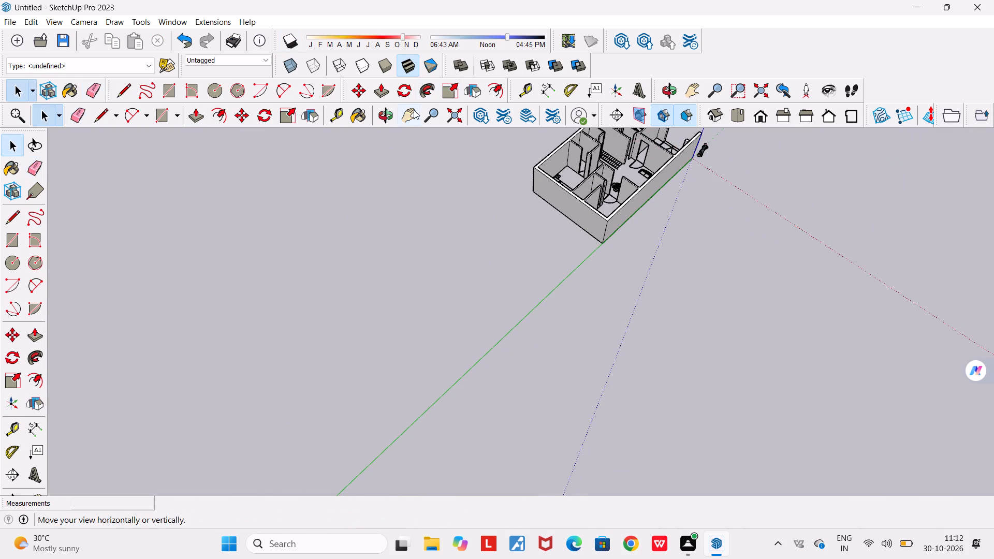
# Examine the interior partitions and door openings around the staircase, bedroom and garage from several angles.
pyautogui.click(413, 110)
pyautogui.moveTo(464, 192); pyautogui.dragTo(406, 391)
pyautogui.scroll(8, 585, 329)
pyautogui.moveTo(596, 296); pyautogui.dragTo(423, 190, button='middle')
pyautogui.scroll(4, 618, 310)
pyautogui.moveTo(587, 302); pyautogui.dragTo(524, 288, button='middle')
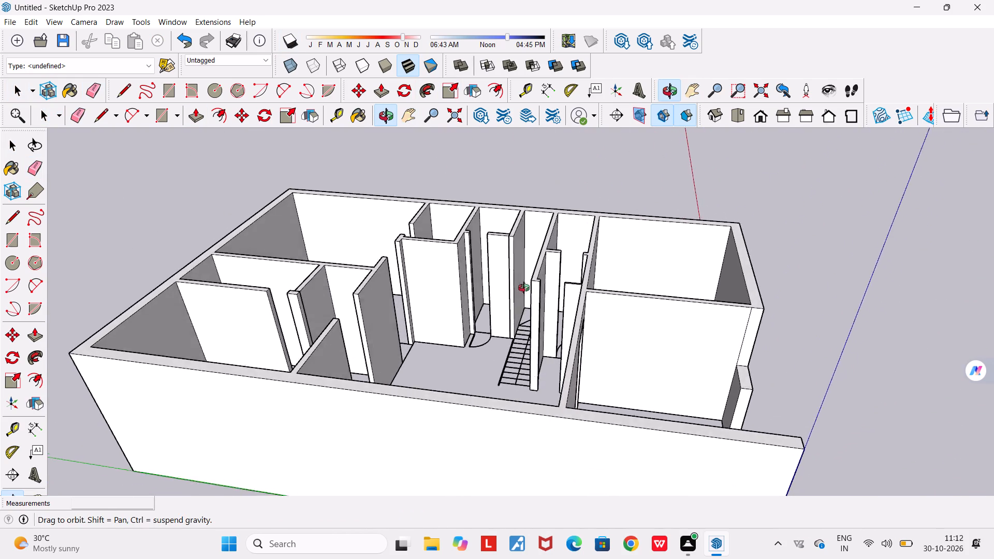
pyautogui.moveTo(524, 288); pyautogui.dragTo(699, 285, button='middle')
pyautogui.scroll(1, 795, 315)
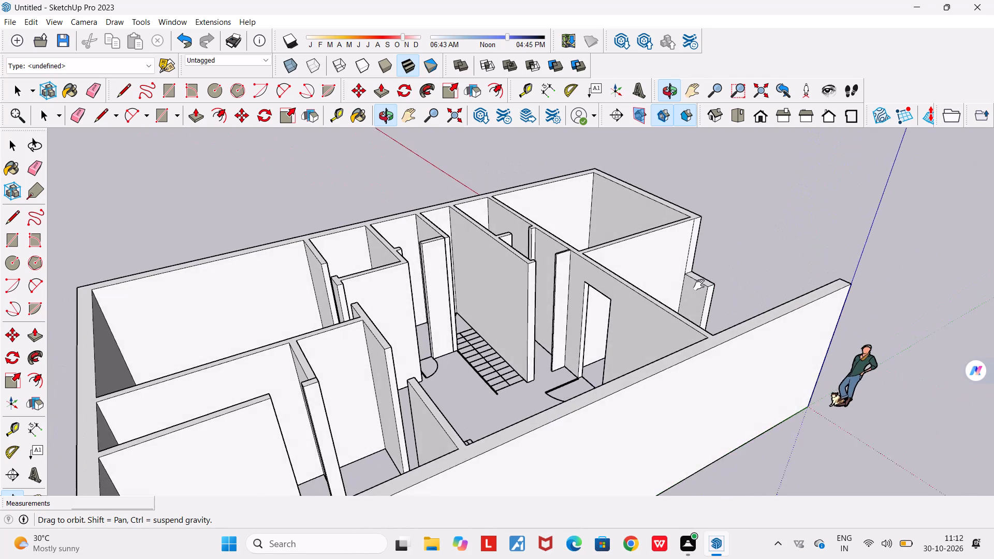
pyautogui.moveTo(699, 285); pyautogui.dragTo(697, 284, button='middle')
pyautogui.scroll(5, 577, 264)
pyautogui.moveTo(570, 263); pyautogui.dragTo(489, 347, button='middle')
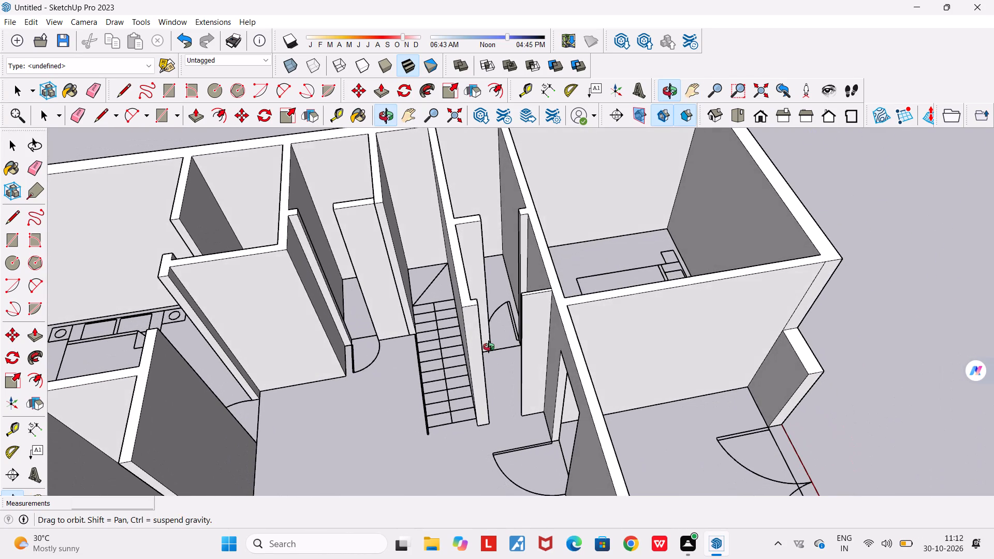
pyautogui.moveTo(489, 347); pyautogui.dragTo(702, 418, button='middle')
pyautogui.scroll(5, 502, 261)
pyautogui.moveTo(544, 301); pyautogui.dragTo(581, 438, button='middle')
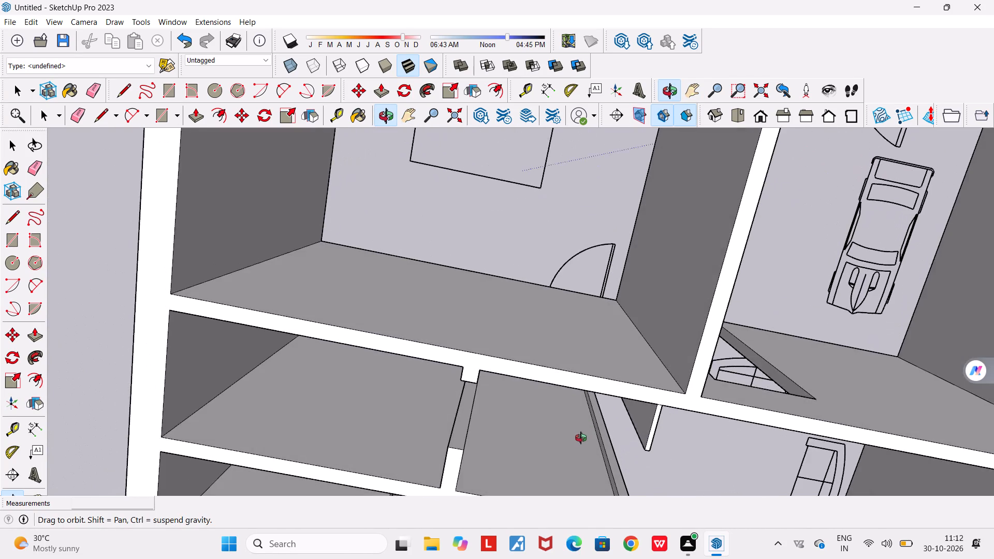
pyautogui.moveTo(581, 438); pyautogui.dragTo(562, 332, button='middle')
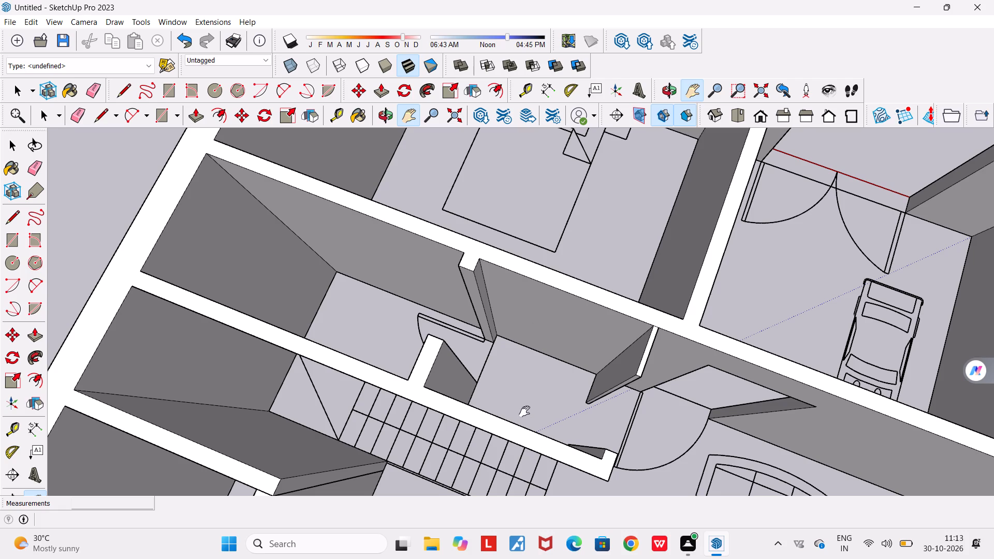
pyautogui.moveTo(516, 406); pyautogui.dragTo(261, 345, button='middle')
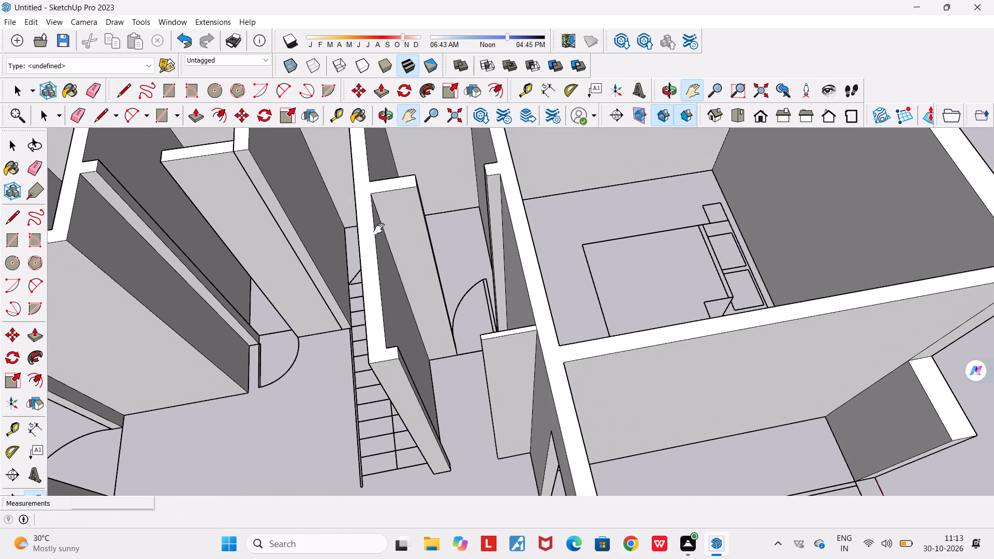
pyautogui.moveTo(386, 231); pyautogui.dragTo(677, 243, button='middle')
pyautogui.scroll(4, 527, 263)
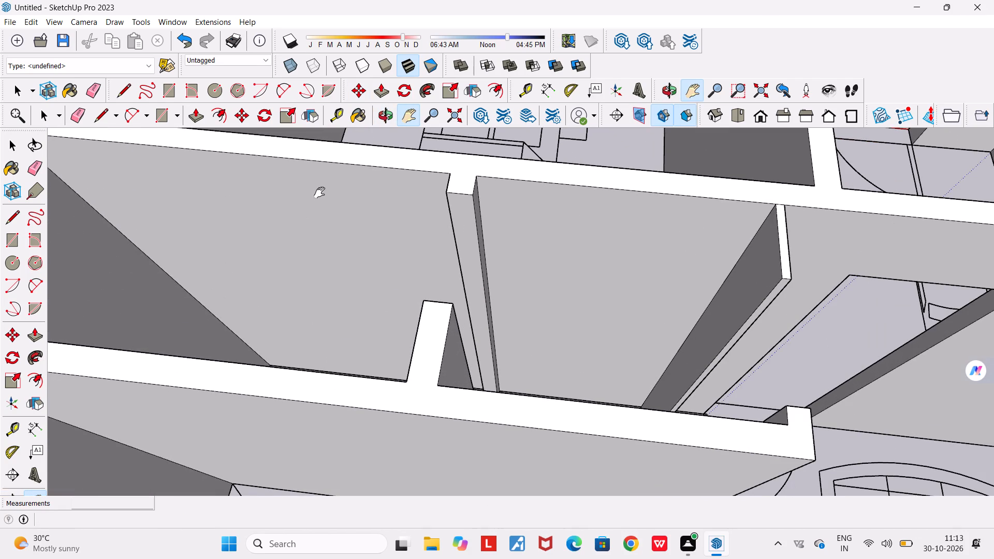
pyautogui.scroll(-2, 473, 215)
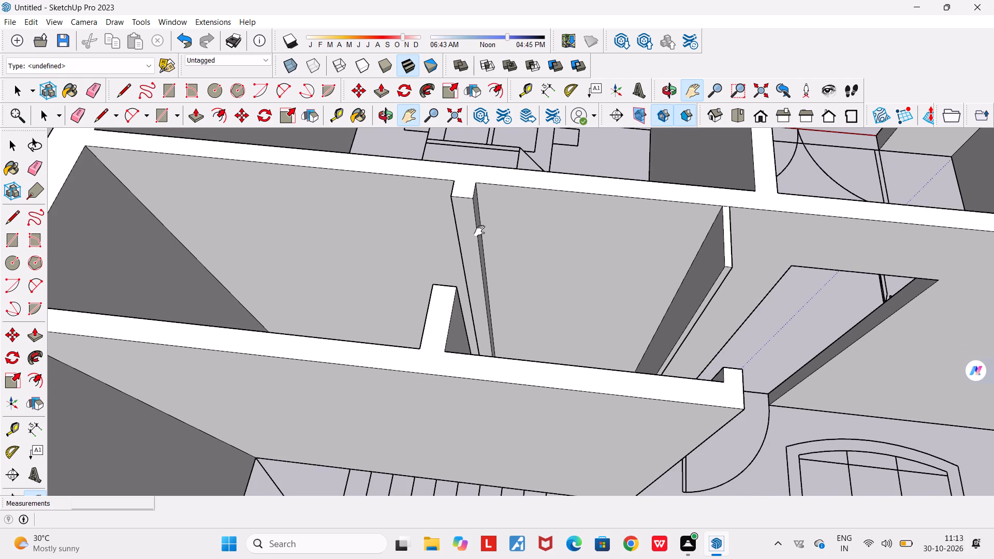
pyautogui.scroll(2, 482, 195)
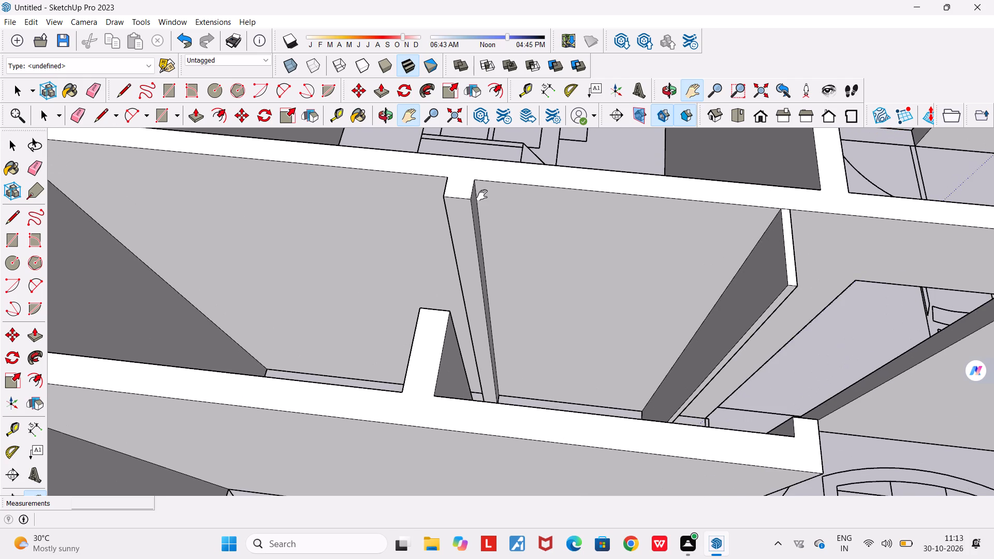
pyautogui.moveTo(363, 227); pyautogui.dragTo(361, 170, button='middle')
pyautogui.scroll(-3, 363, 172)
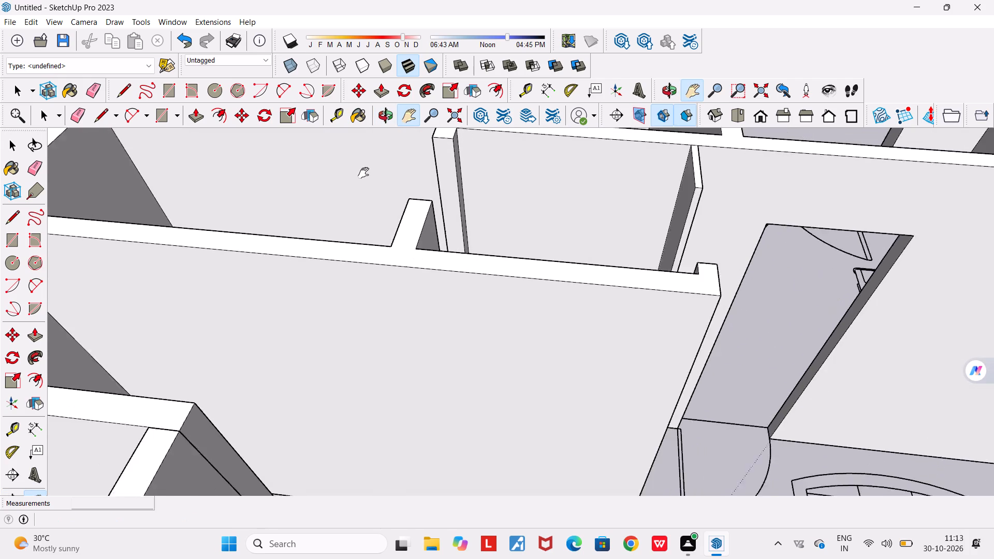
pyautogui.moveTo(469, 181); pyautogui.dragTo(446, 344)
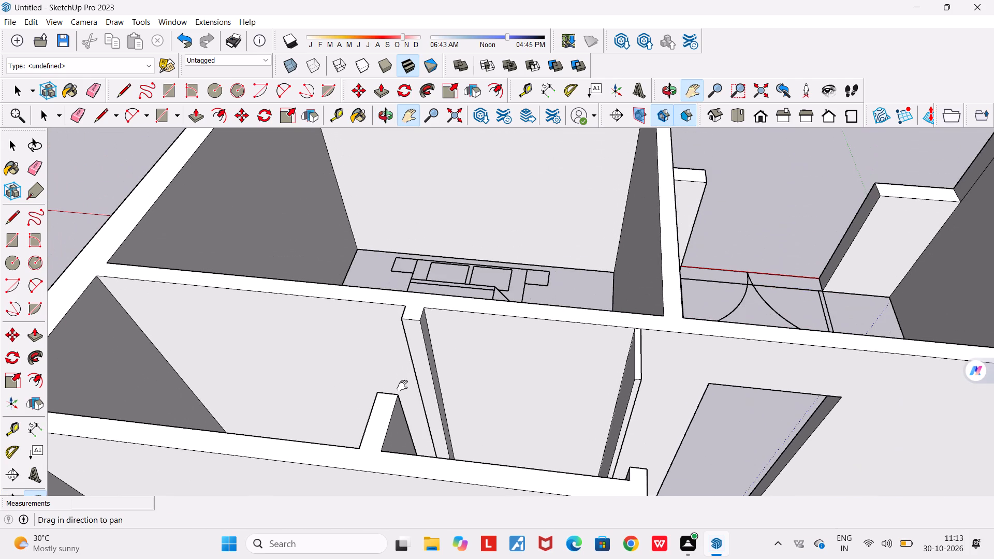
# Place a guide 0.50 m below the top edge of the short wall end in the partition beside the bedroom.
pyautogui.scroll(3, 397, 380)
pyautogui.click(342, 118)
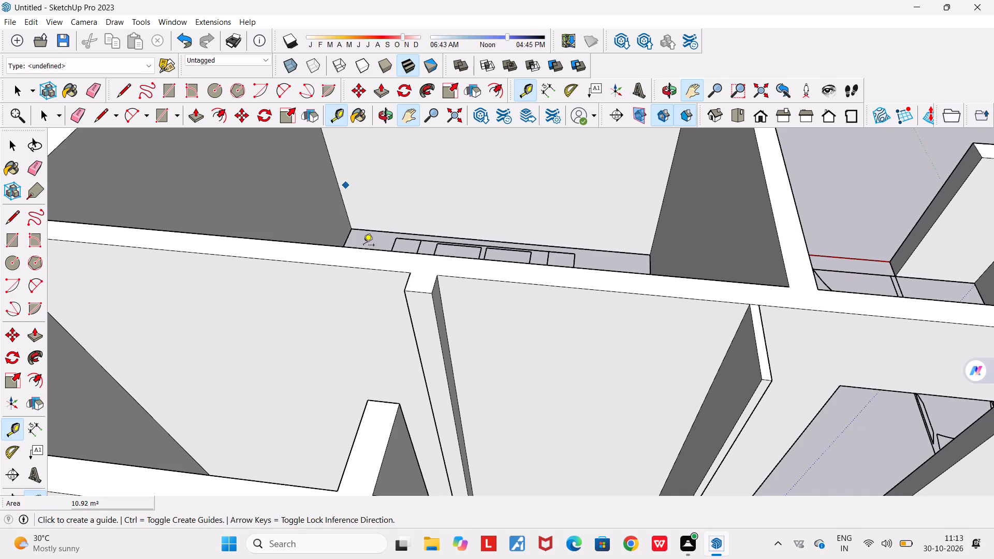
pyautogui.scroll(2, 428, 320)
pyautogui.click(418, 285)
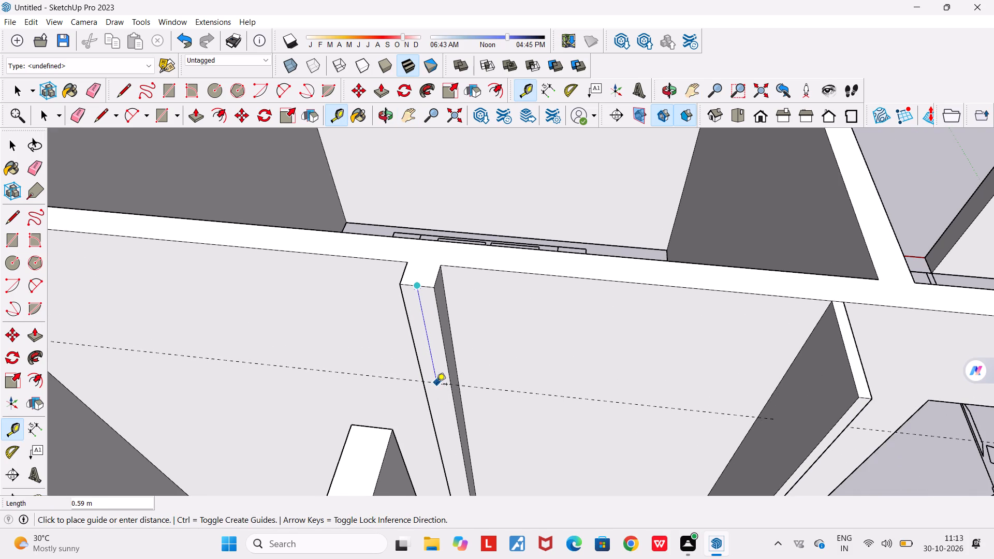
pyautogui.write('0.50')
pyautogui.press('Return')
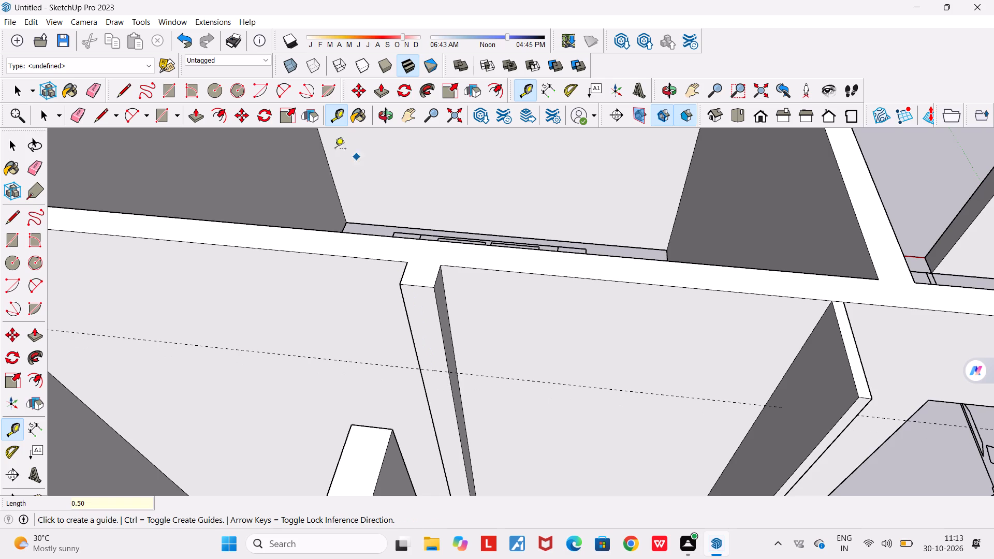
# Draw a line across the wall end's face along the guide, marking off its upper part.
pyautogui.press('l')
pyautogui.press('space')
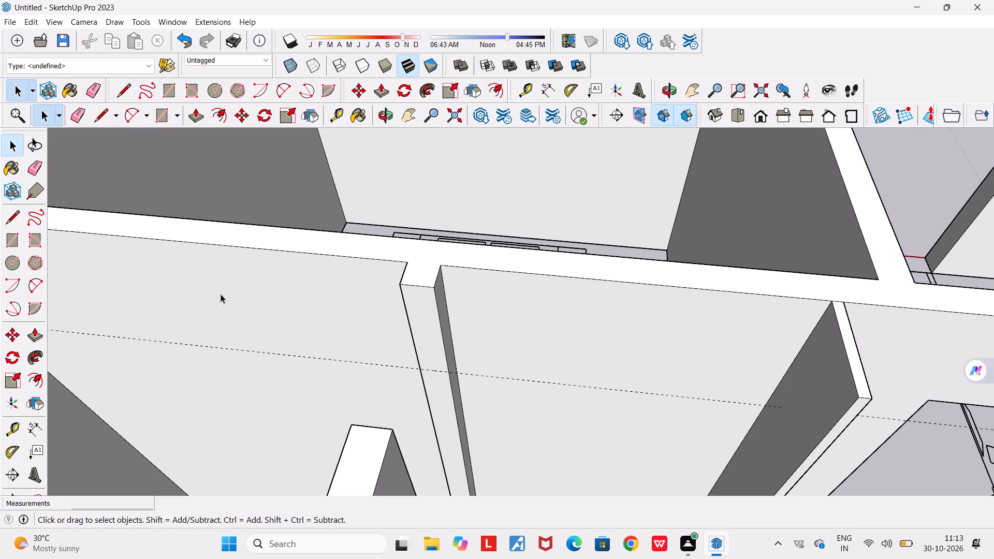
pyautogui.scroll(4, 432, 372)
pyautogui.press('l')
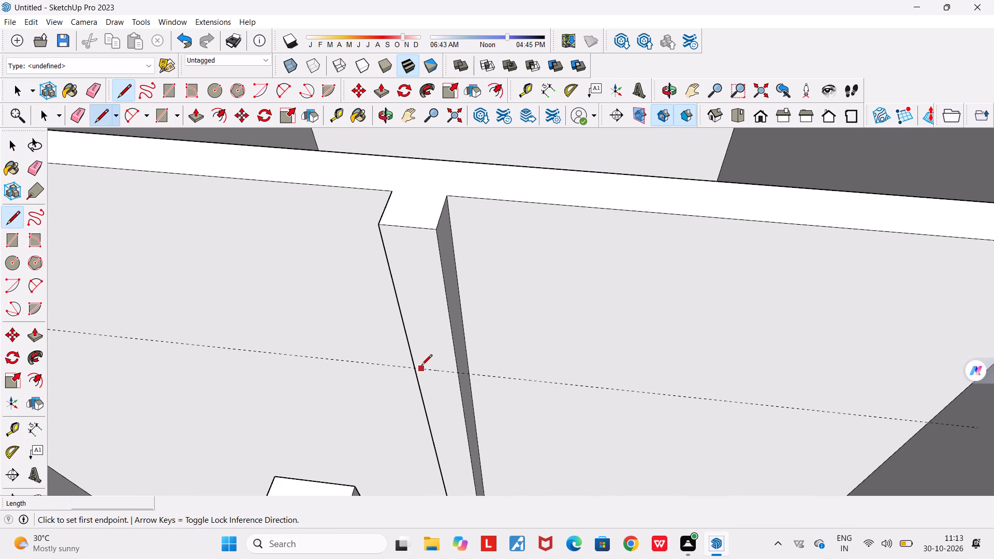
pyautogui.click(418, 365)
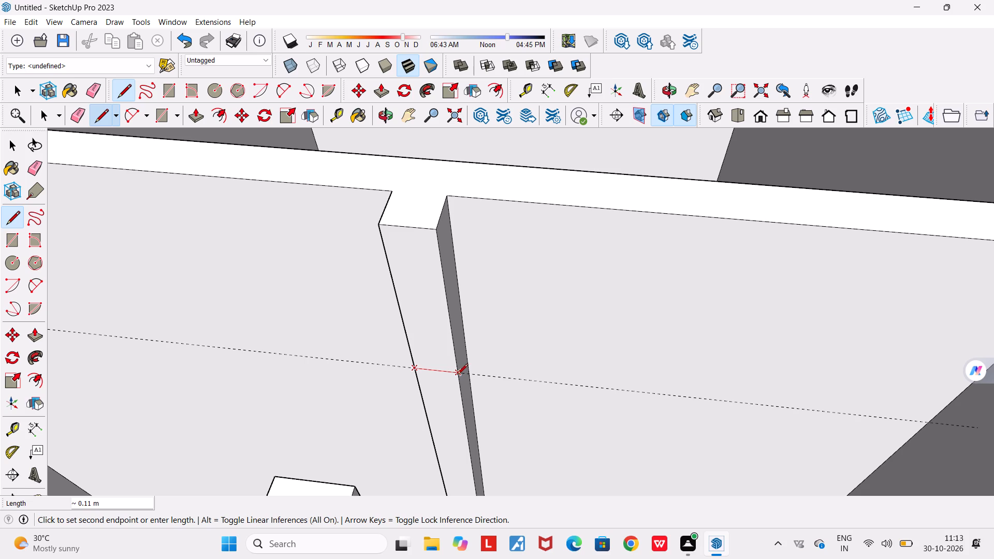
pyautogui.click(457, 375)
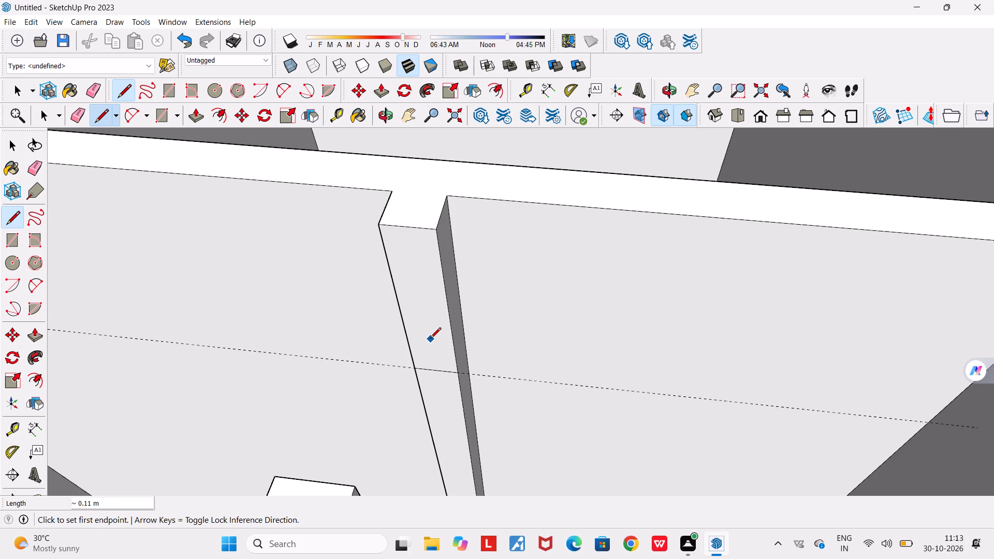
# Push/Pull the marked upper part of the wall end across the doorway to the opposite wall end, forming the lintel.
pyautogui.scroll(-2, 429, 339)
pyautogui.moveTo(430, 352); pyautogui.dragTo(309, 282, button='middle')
pyautogui.scroll(-2, 310, 282)
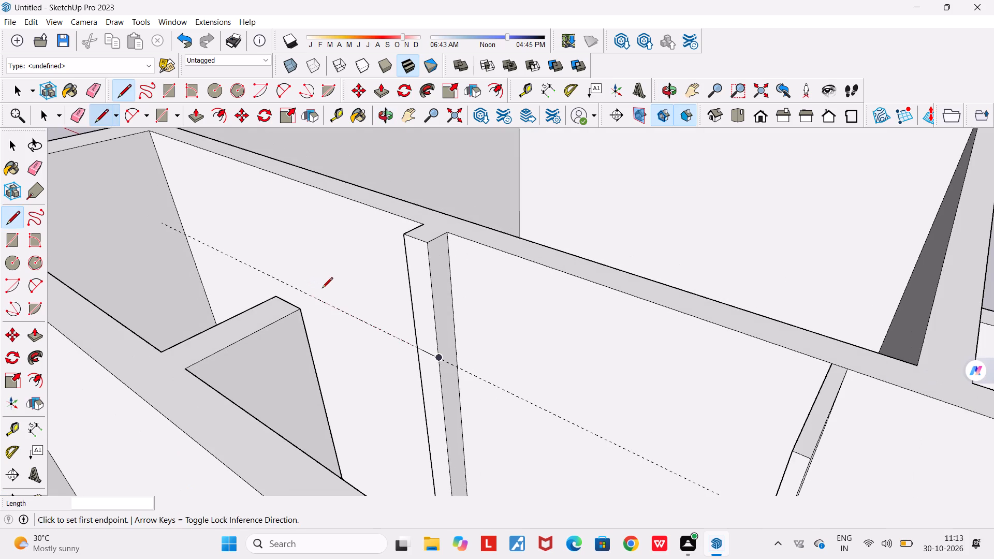
pyautogui.click(196, 121)
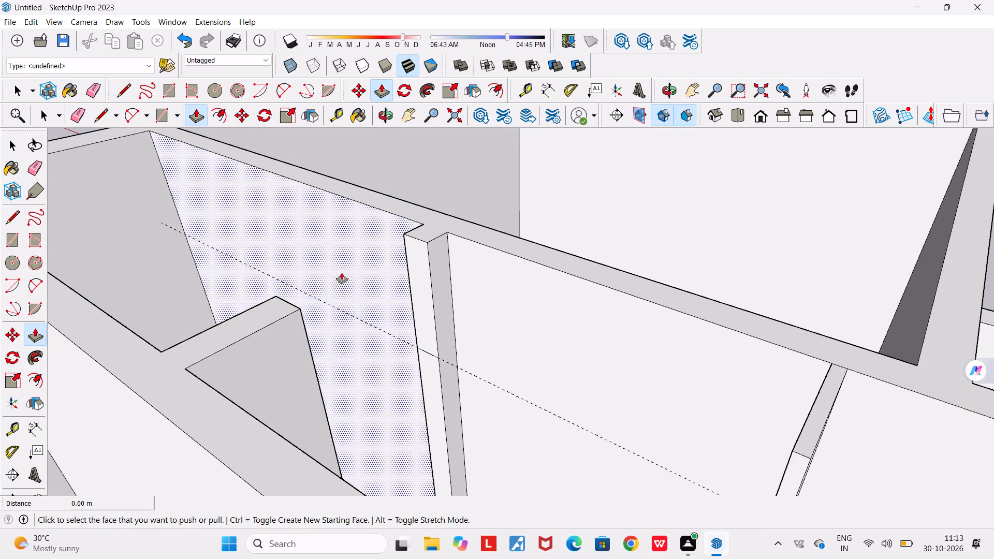
pyautogui.scroll(3, 399, 286)
pyautogui.click(428, 291)
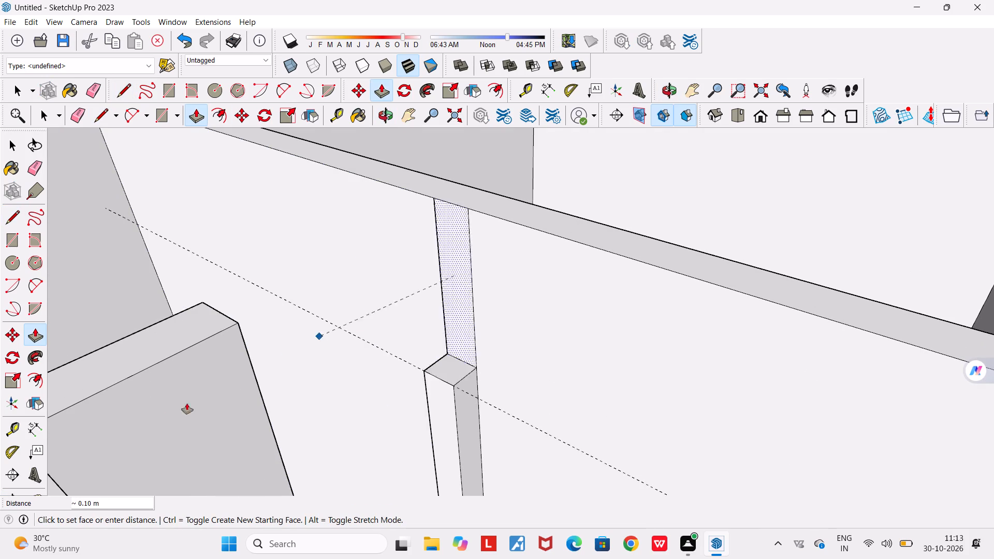
pyautogui.click(158, 414)
# Erase the lintel's seam lines on the wall top and both partition faces, and the guide.
pyautogui.moveTo(179, 389); pyautogui.dragTo(155, 423, button='middle')
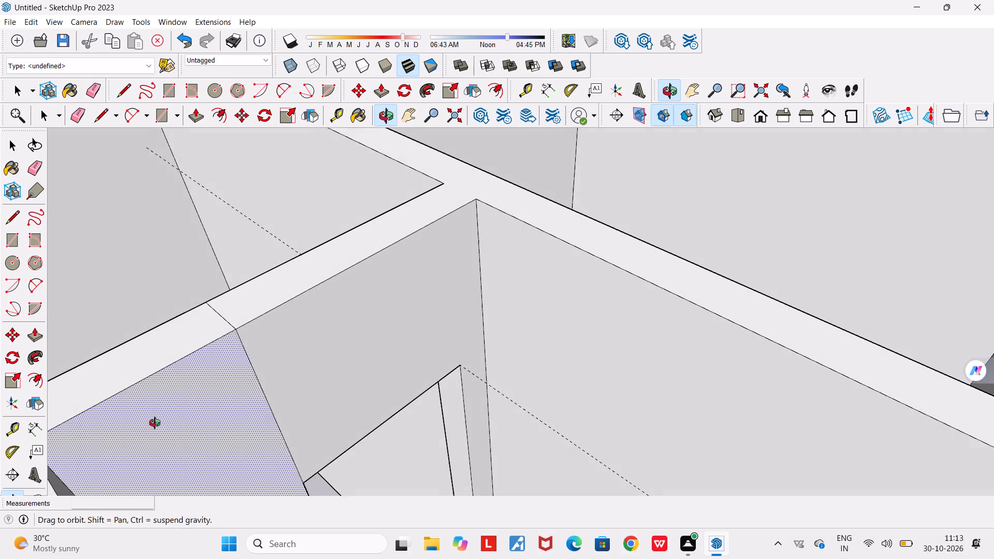
pyautogui.moveTo(155, 423); pyautogui.dragTo(152, 422, button='middle')
pyautogui.press('e')
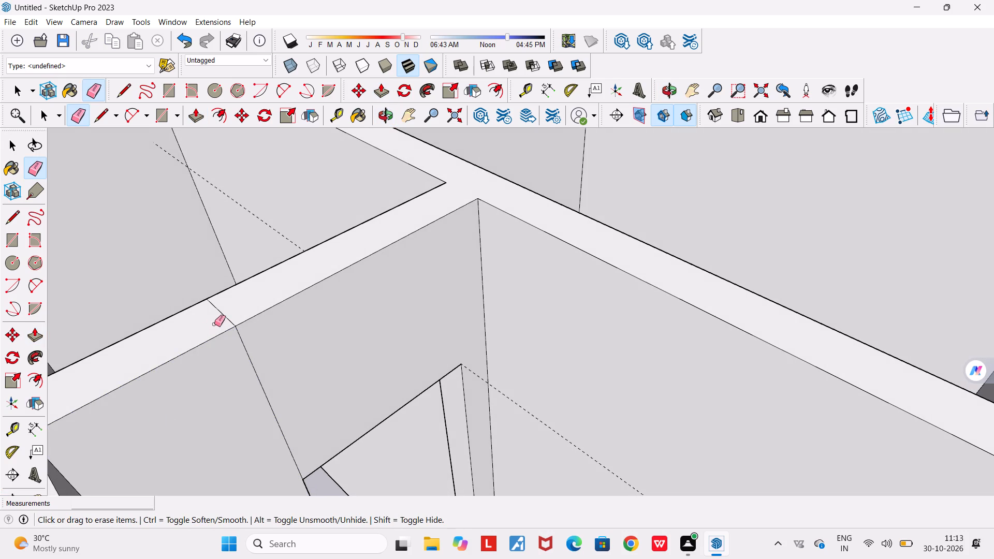
pyautogui.moveTo(232, 314); pyautogui.dragTo(216, 321)
pyautogui.moveTo(251, 357); pyautogui.dragTo(224, 375)
pyautogui.moveTo(222, 371); pyautogui.dragTo(603, 268, button='middle')
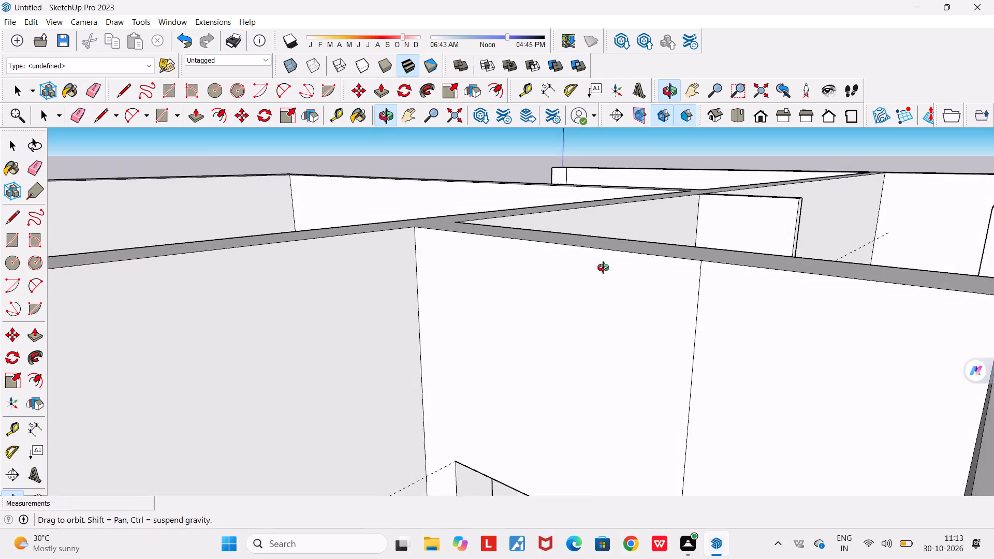
pyautogui.moveTo(603, 268); pyautogui.dragTo(605, 268, button='middle')
pyautogui.moveTo(704, 330); pyautogui.dragTo(671, 328)
pyautogui.moveTo(673, 328); pyautogui.dragTo(493, 358, button='middle')
pyautogui.scroll(-5, 493, 358)
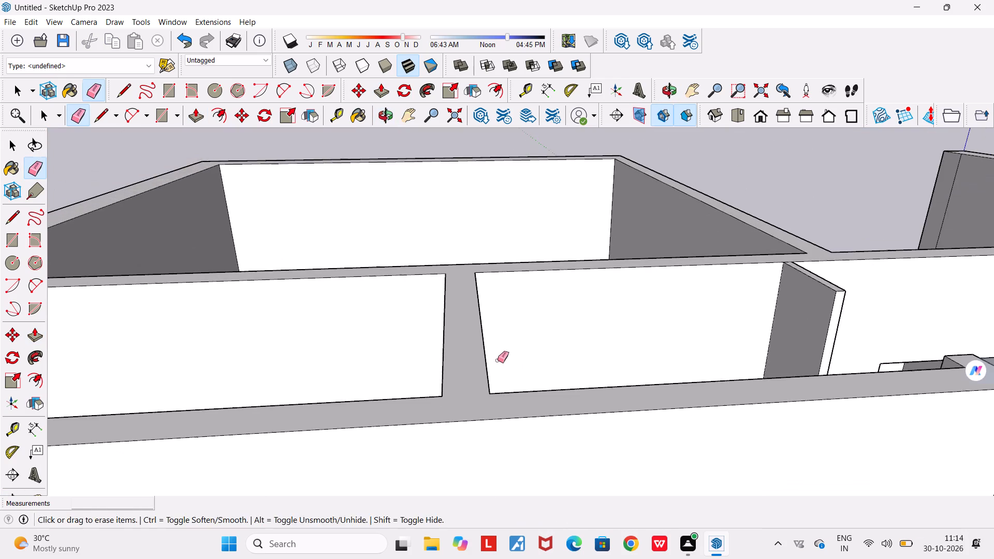
pyautogui.moveTo(513, 368); pyautogui.dragTo(345, 404, button='middle')
pyautogui.scroll(-5, 345, 404)
pyautogui.moveTo(509, 397); pyautogui.dragTo(509, 428)
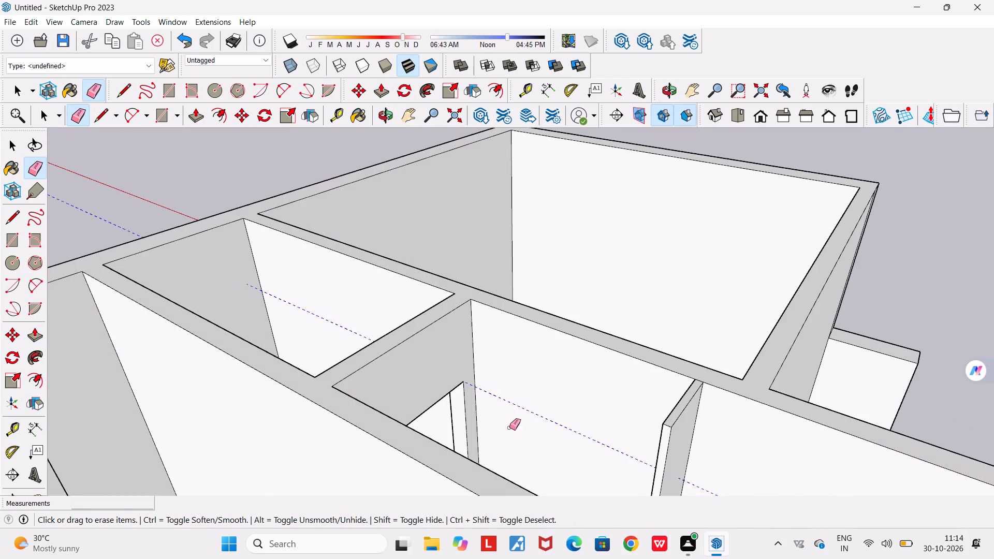
# Examine the partitions and door openings around the bedroom and the small adjoining rooms from several angles.
pyautogui.scroll(-5, 505, 426)
pyautogui.moveTo(496, 422); pyautogui.dragTo(242, 455, button='middle')
pyautogui.scroll(-3, 245, 457)
pyautogui.scroll(6, 248, 459)
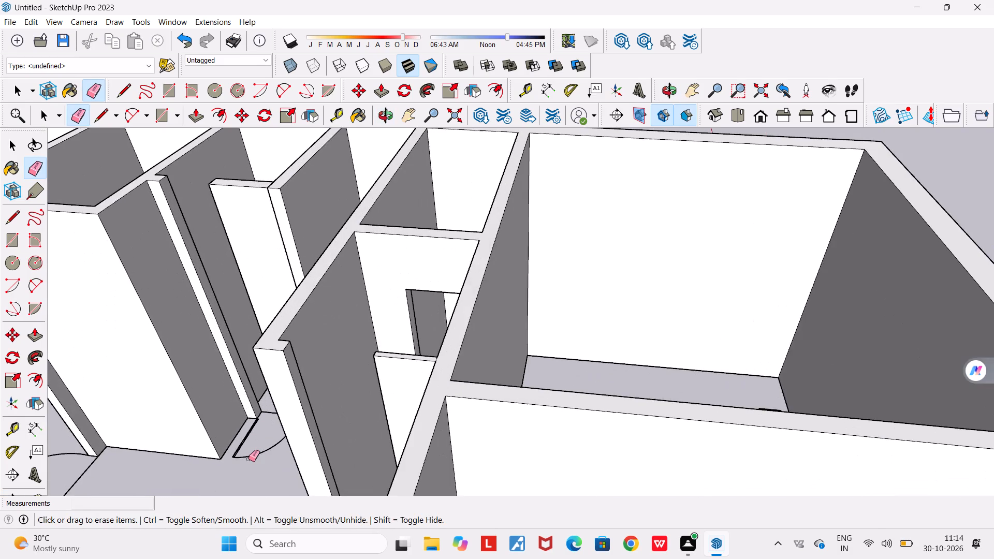
pyautogui.moveTo(256, 462); pyautogui.dragTo(652, 558, button='middle')
pyautogui.scroll(2, 752, 251)
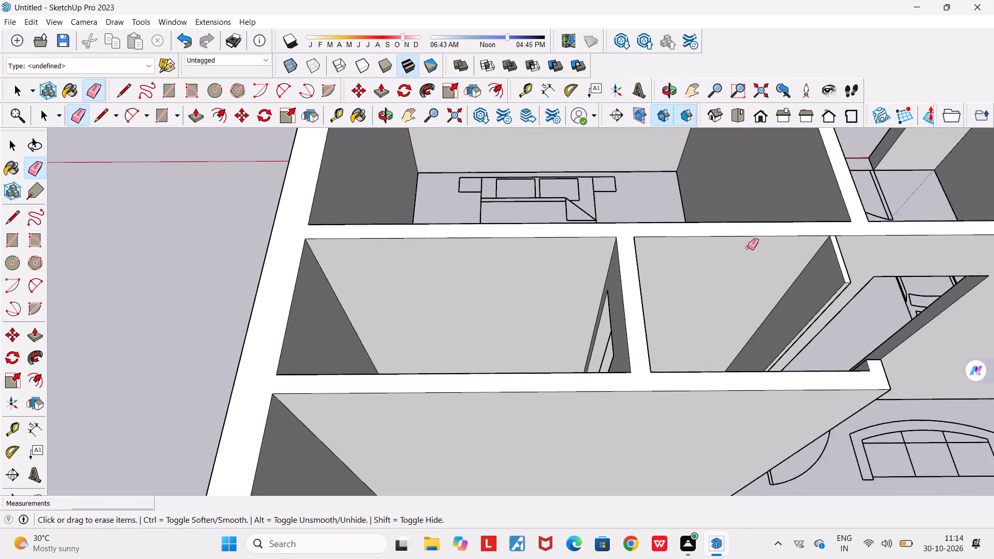
pyautogui.scroll(1, 748, 247)
pyautogui.moveTo(735, 242); pyautogui.dragTo(652, 252, button='middle')
pyautogui.scroll(2, 662, 264)
pyautogui.moveTo(673, 295); pyautogui.dragTo(746, 335, button='middle')
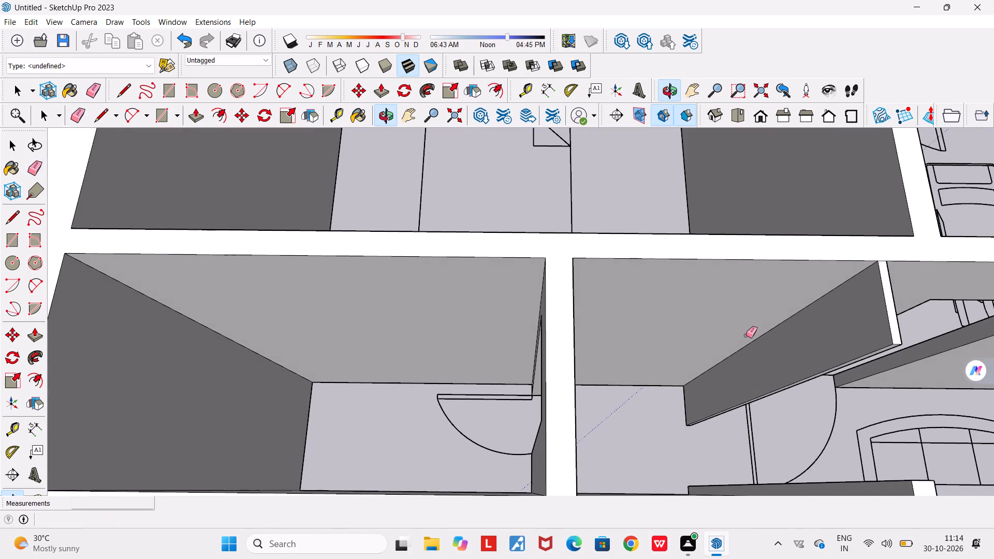
pyautogui.press('space')
pyautogui.scroll(-3, 720, 318)
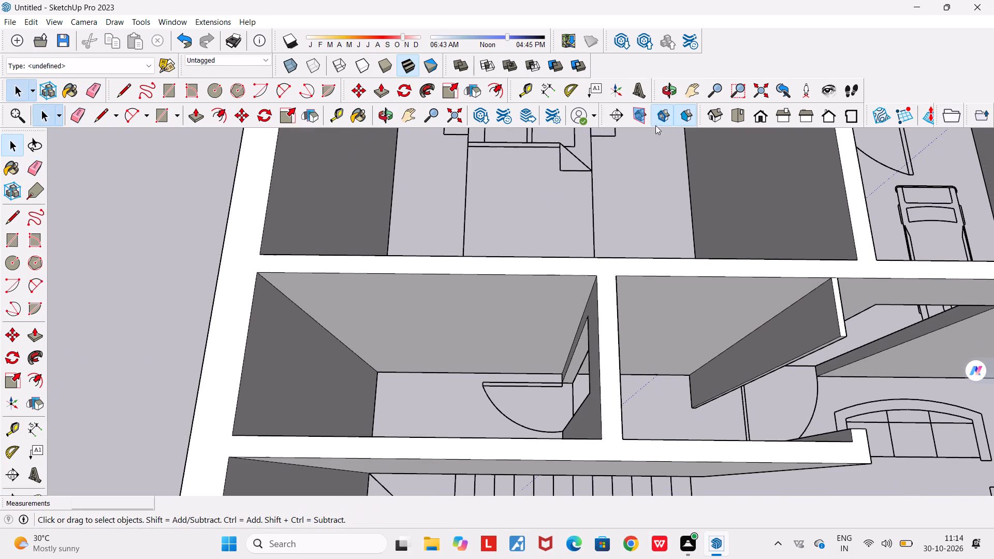
# In top view, draw two lines across the bedroom wall's top, marking the door opening above the bedroom door swing.
pyautogui.click(738, 113)
pyautogui.scroll(-9, 609, 239)
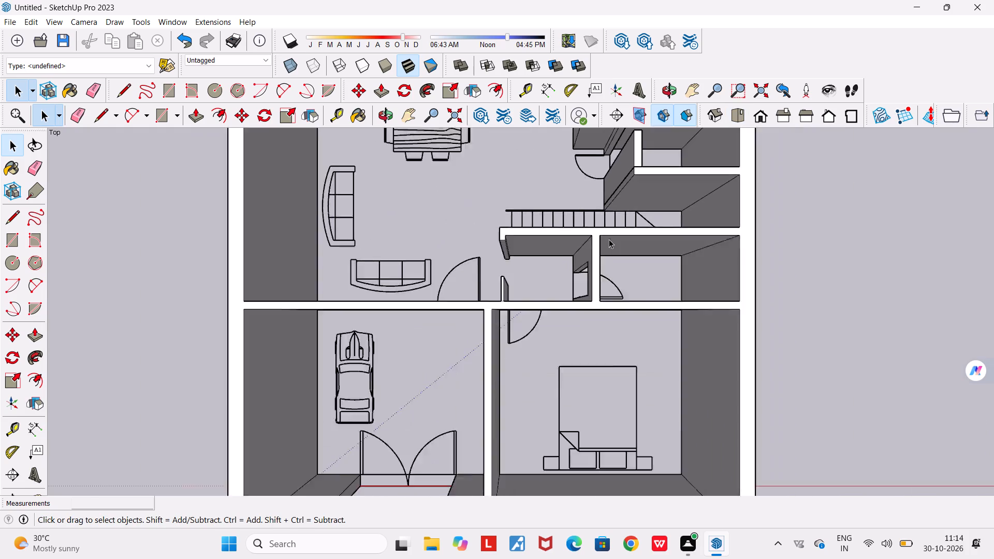
pyautogui.scroll(-8, 609, 239)
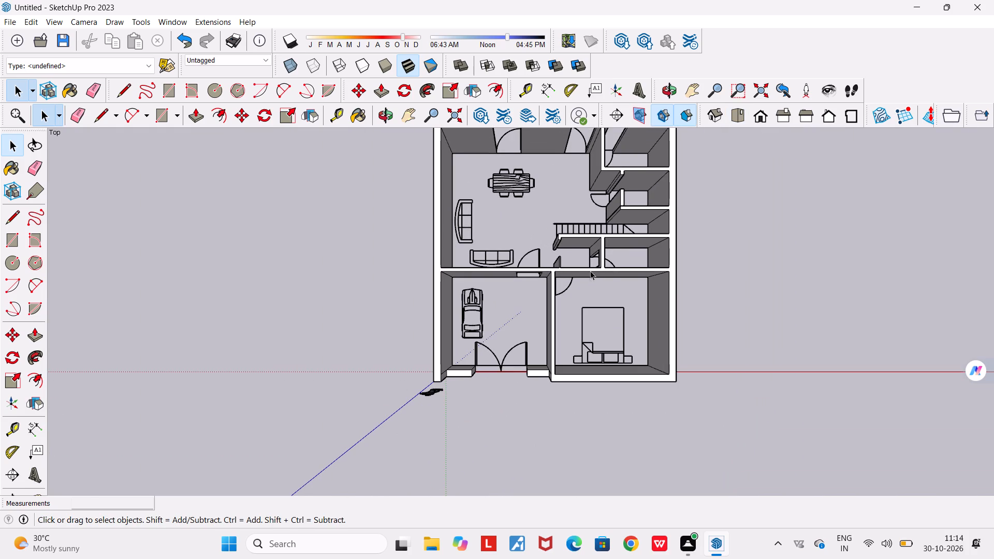
pyautogui.scroll(13, 586, 268)
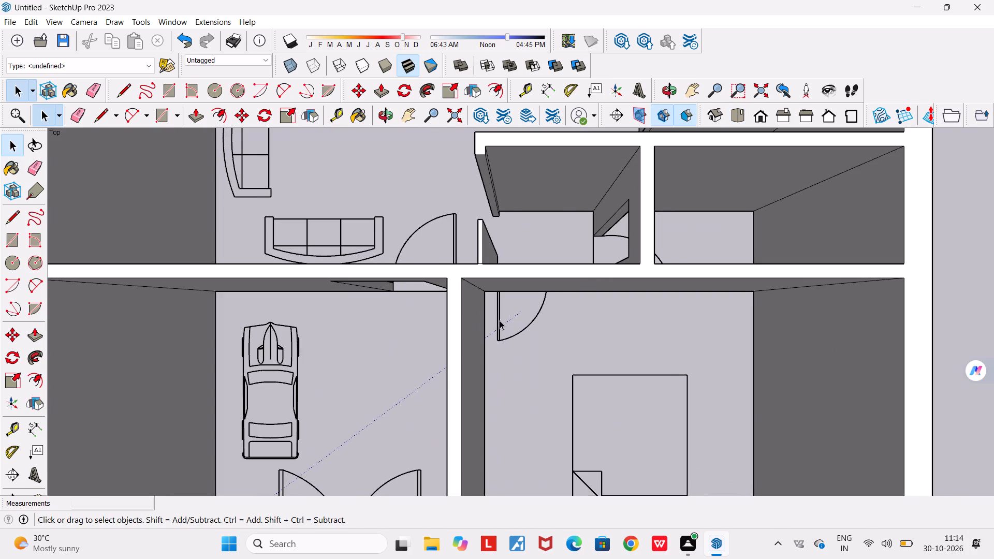
pyautogui.scroll(8, 498, 318)
pyautogui.scroll(-8, 502, 281)
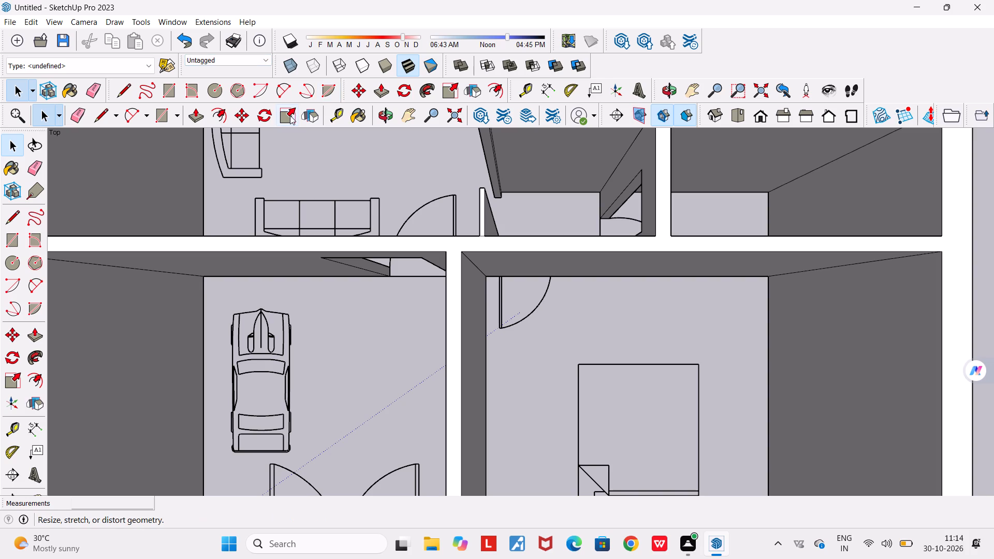
pyautogui.click(195, 114)
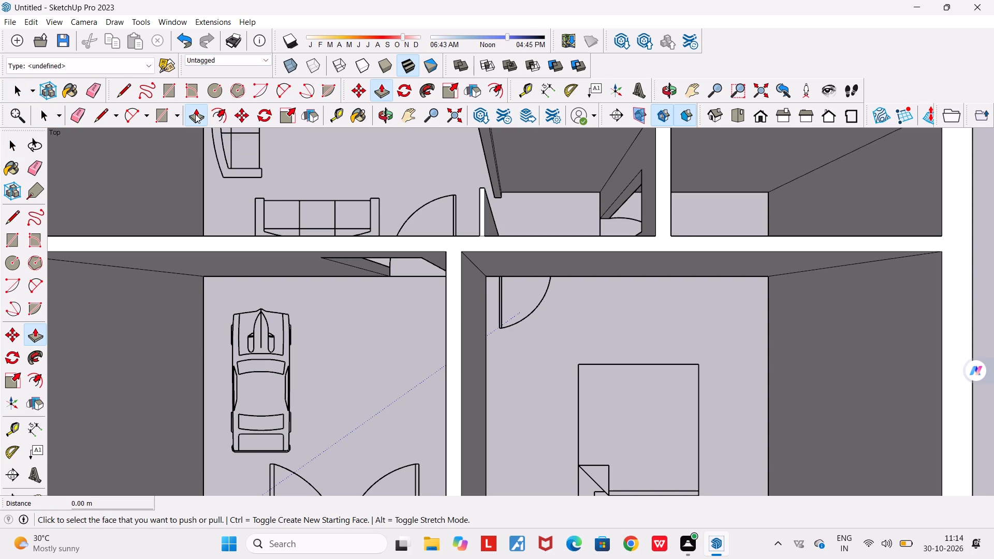
pyautogui.click(125, 91)
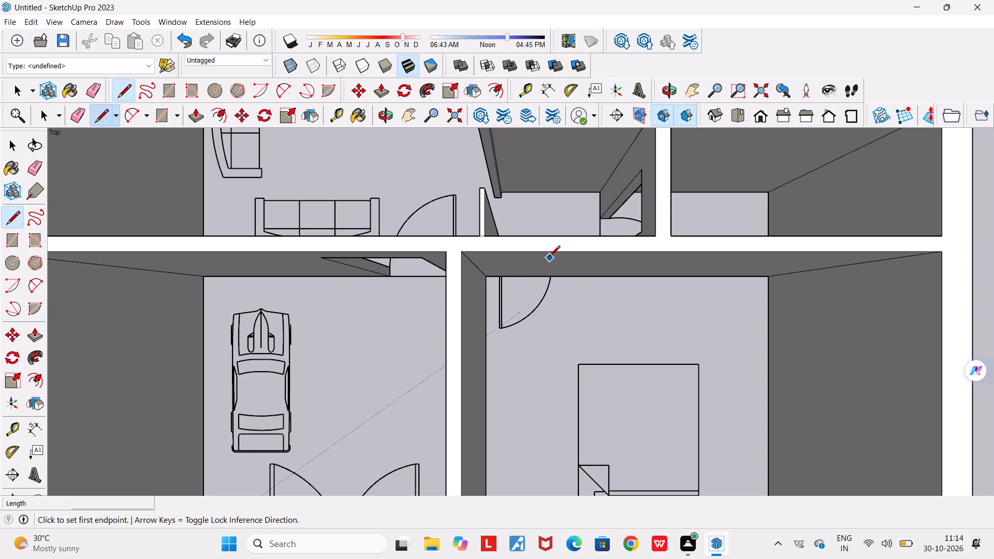
pyautogui.scroll(4, 559, 251)
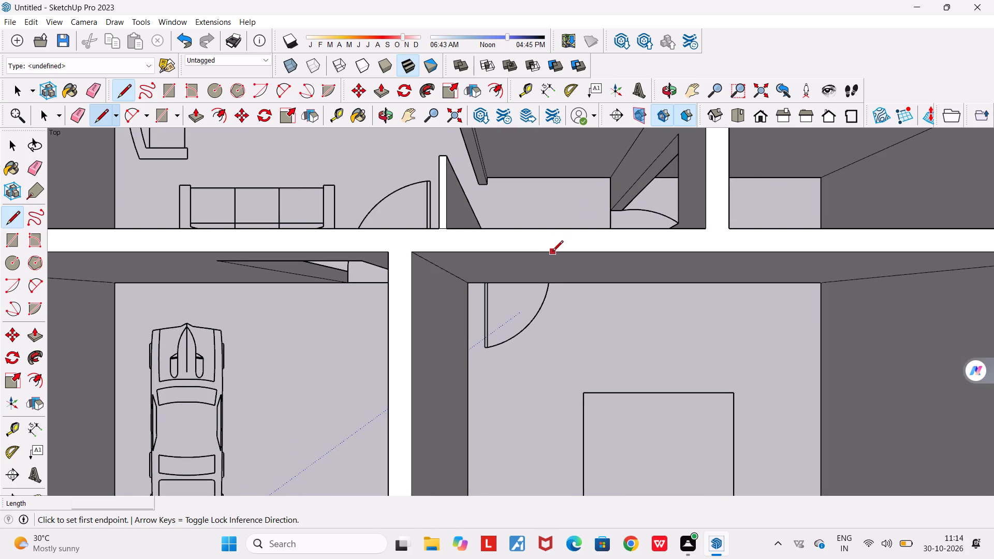
pyautogui.scroll(2, 553, 253)
pyautogui.click(556, 249)
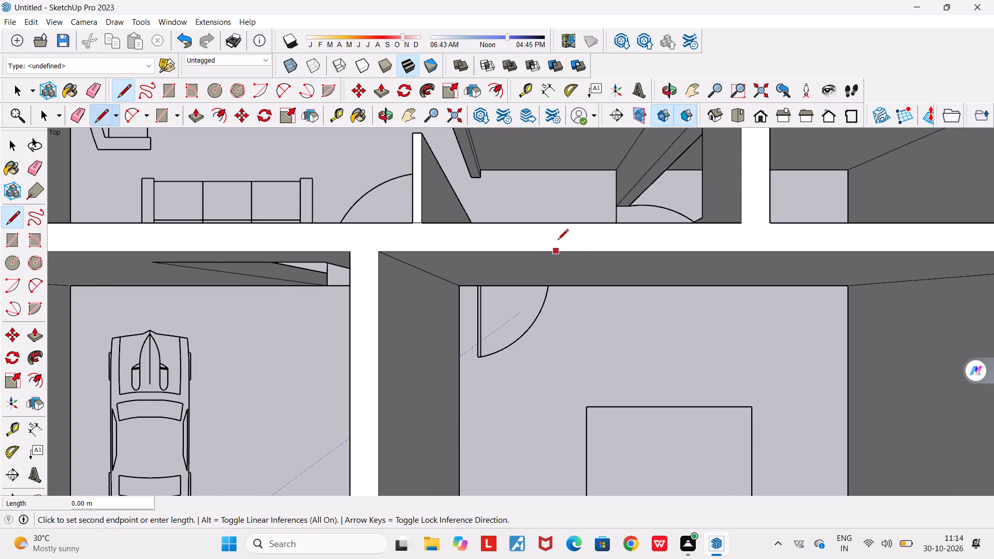
pyautogui.click(559, 224)
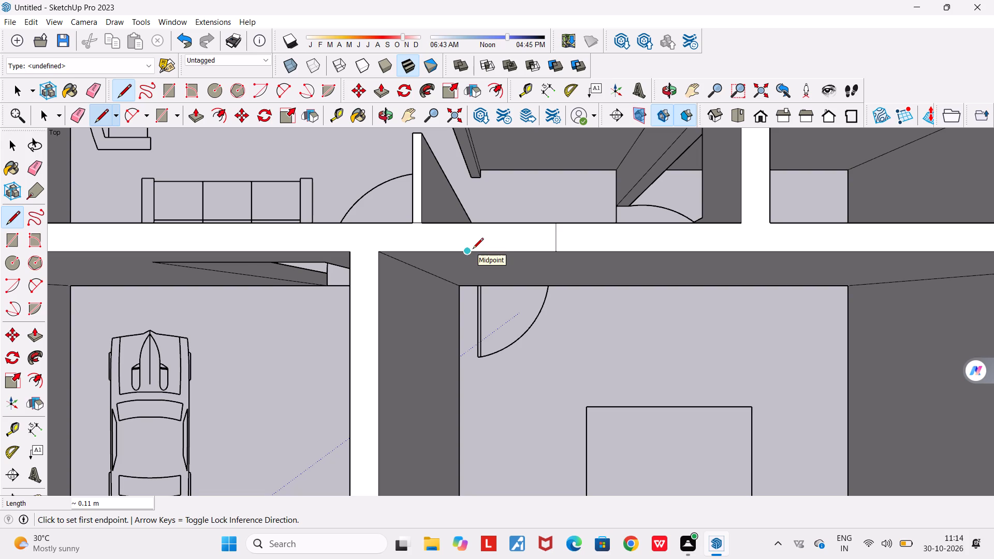
pyautogui.scroll(2, 475, 251)
pyautogui.click(475, 251)
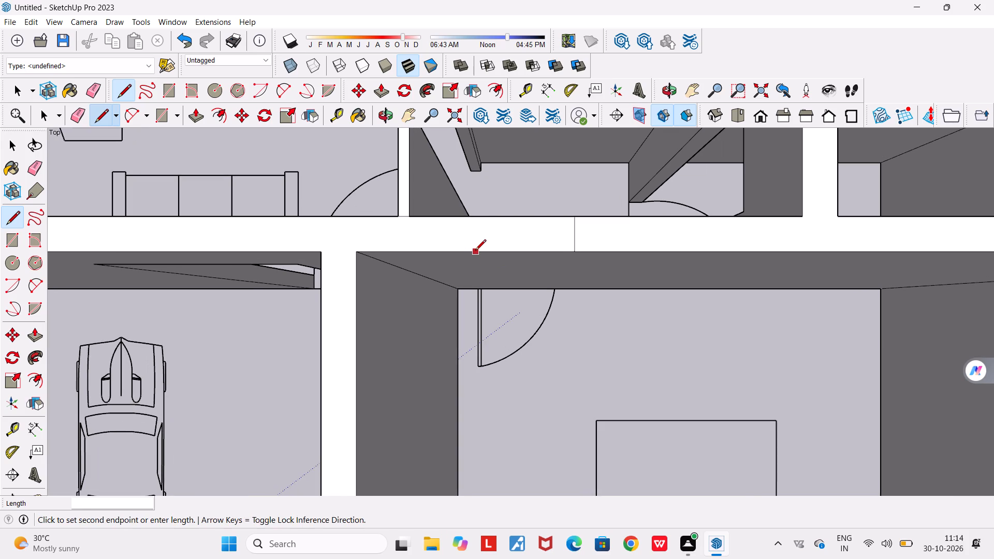
pyautogui.click(478, 214)
pyautogui.press('space')
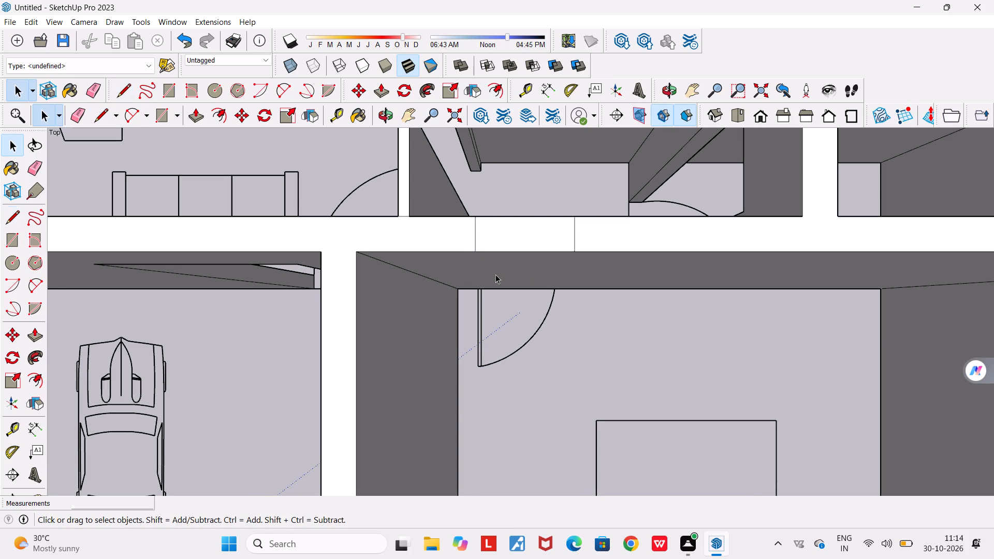
# Push/Pull the marked section of the bedroom wall down to the floor, cutting the door opening.
pyautogui.click(200, 110)
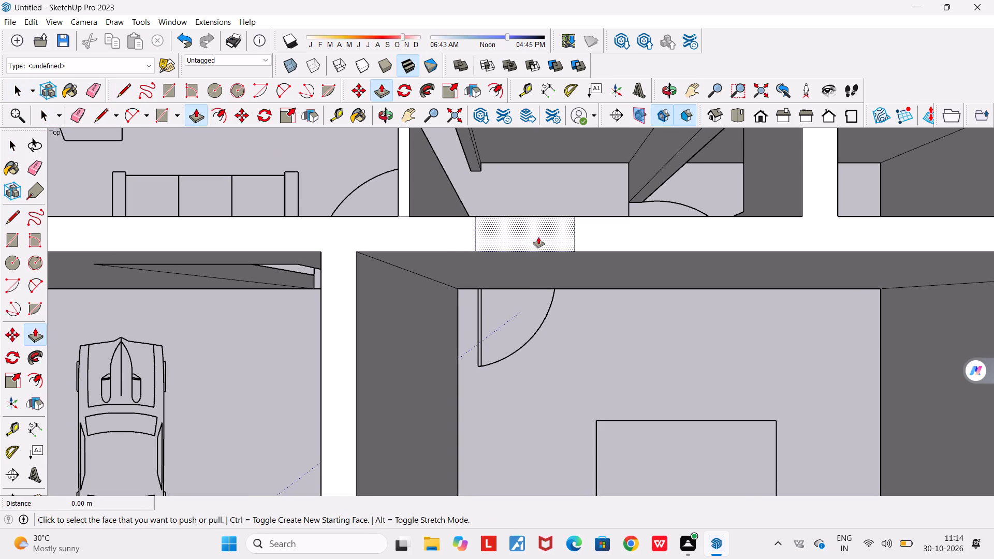
pyautogui.click(536, 224)
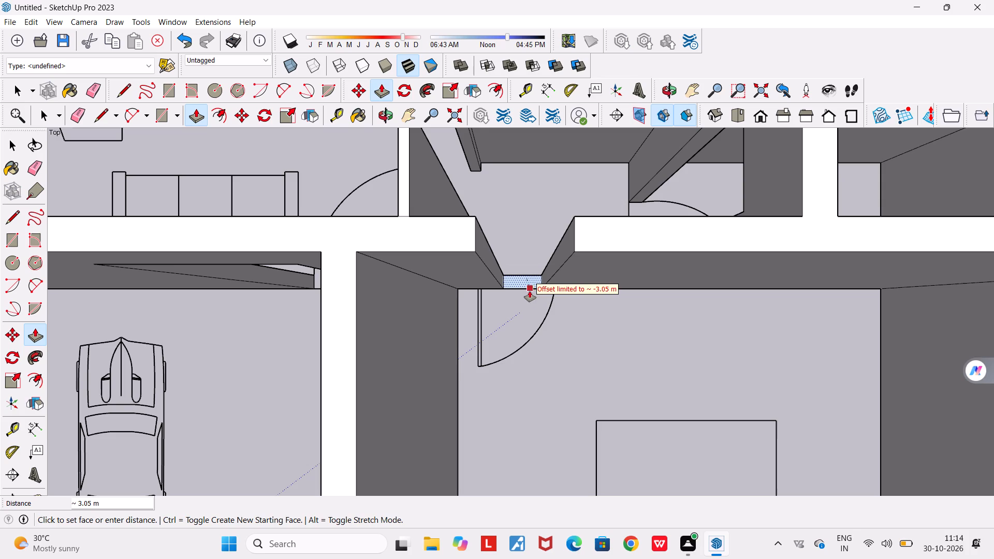
pyautogui.scroll(1, 524, 287)
pyautogui.moveTo(524, 287); pyautogui.dragTo(479, 232, button='middle')
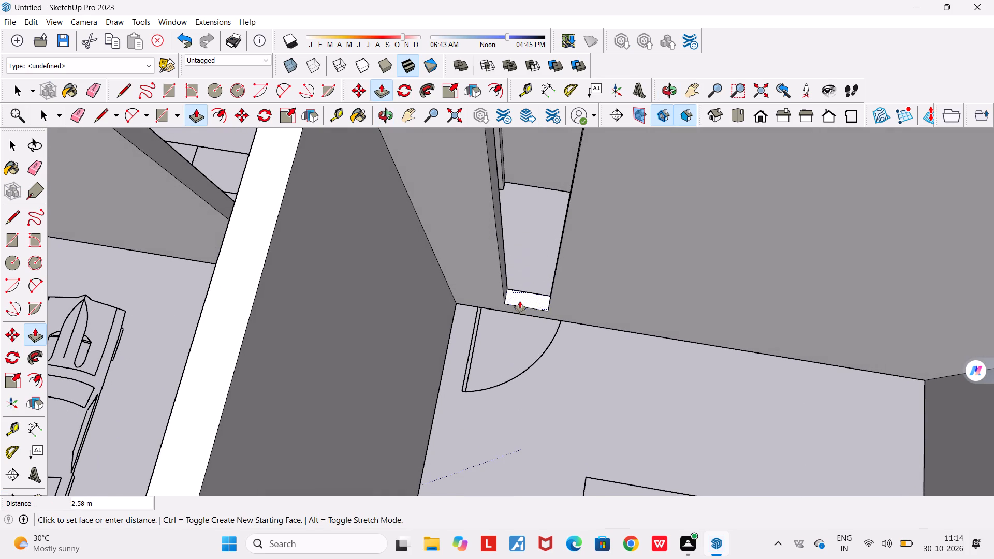
pyautogui.scroll(9, 520, 302)
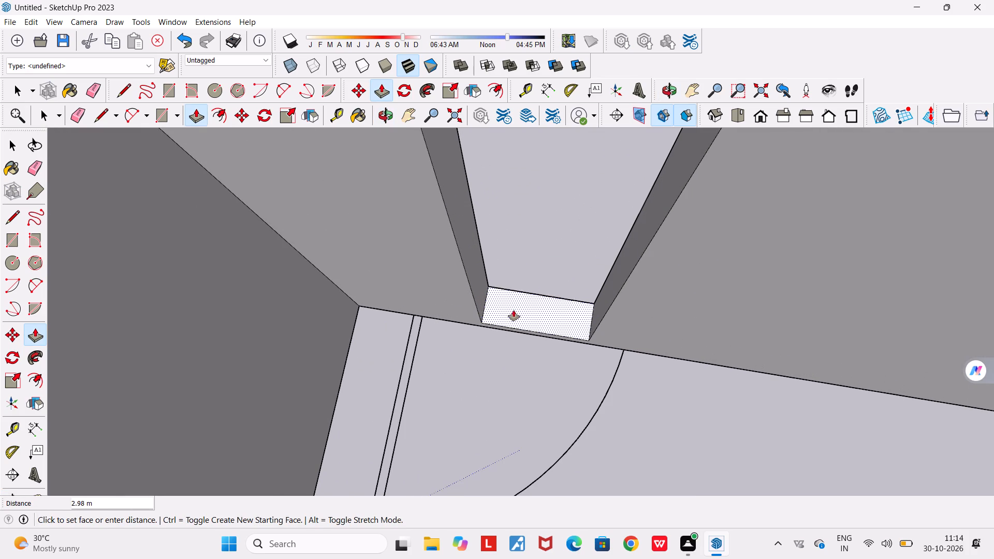
pyautogui.click(488, 332)
pyautogui.scroll(1, 489, 325)
pyautogui.moveTo(475, 314); pyautogui.dragTo(445, 198, button='middle')
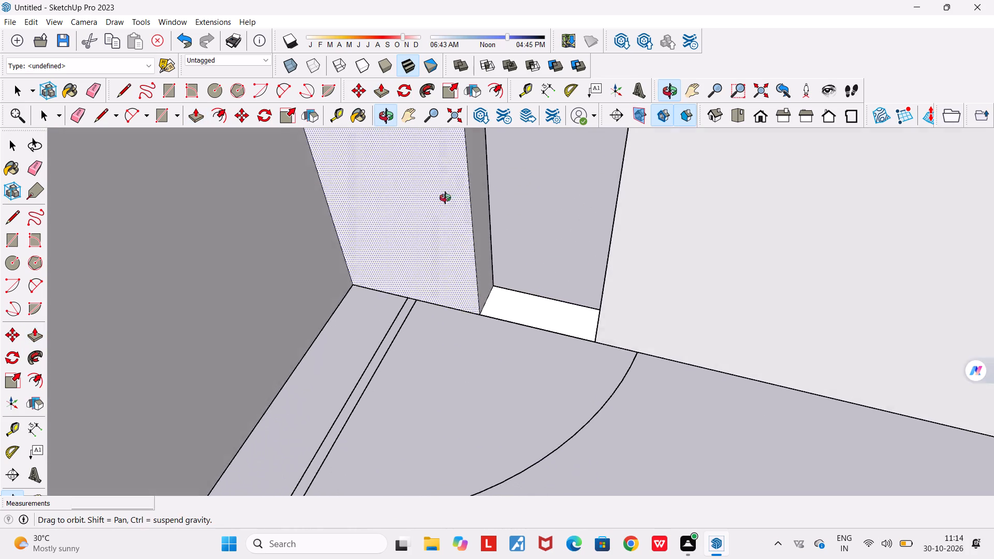
# Draw two lines about 0.11 m long across the wall top, one on each side of the bedroom doorway, marking a wider opening.
pyautogui.moveTo(445, 198); pyautogui.dragTo(462, 189, button='middle')
pyautogui.scroll(-16, 463, 190)
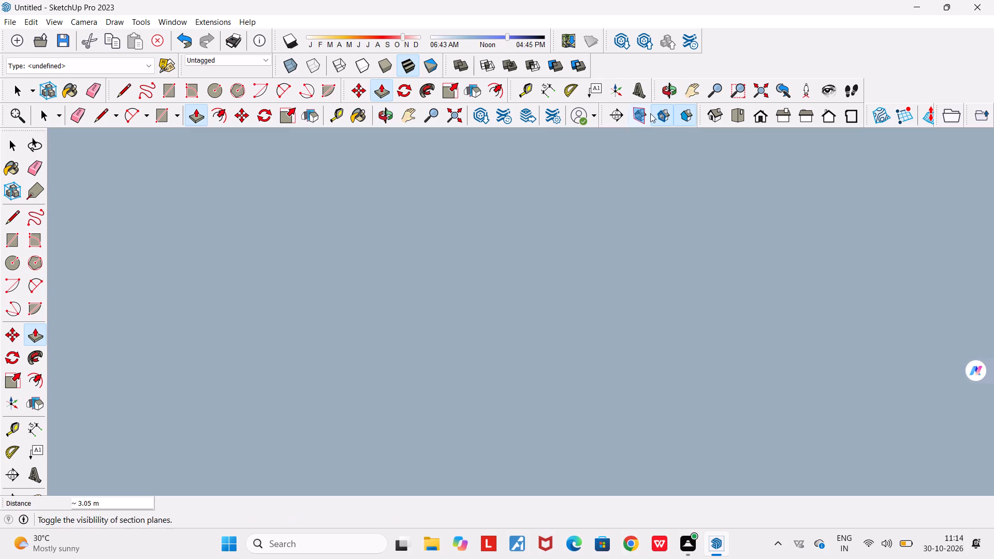
pyautogui.click(768, 89)
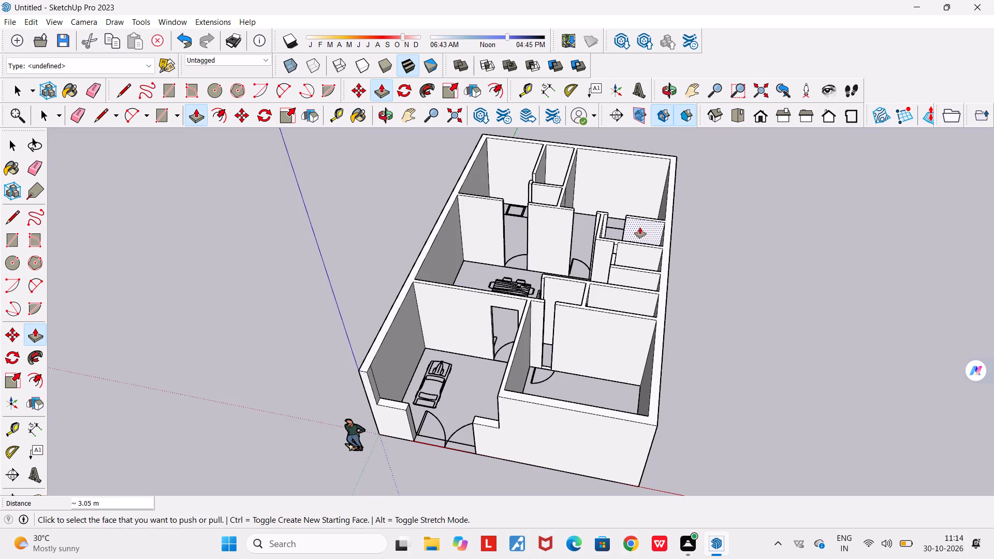
pyautogui.moveTo(645, 228); pyautogui.dragTo(708, 262, button='middle')
pyautogui.scroll(-1, 705, 260)
pyautogui.scroll(6, 576, 314)
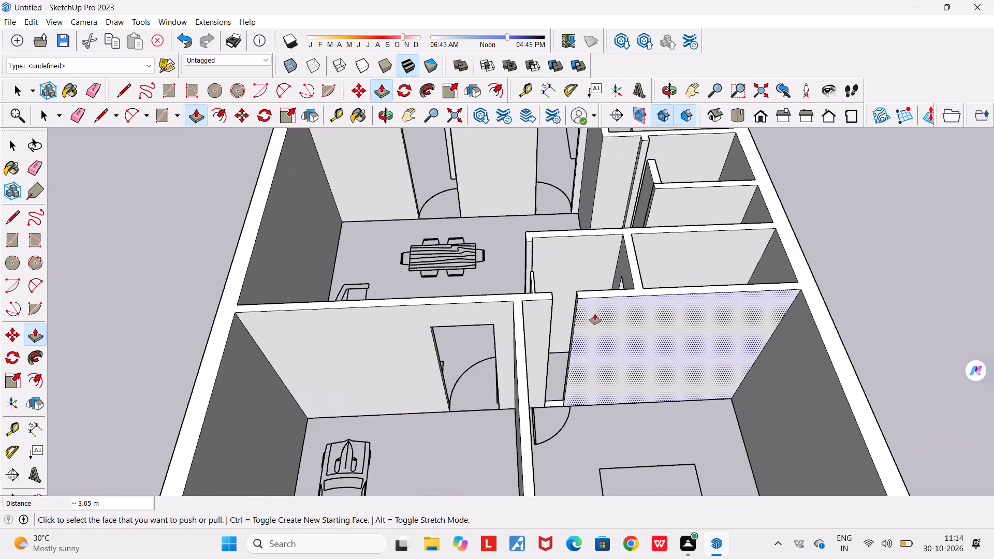
pyautogui.scroll(7, 595, 314)
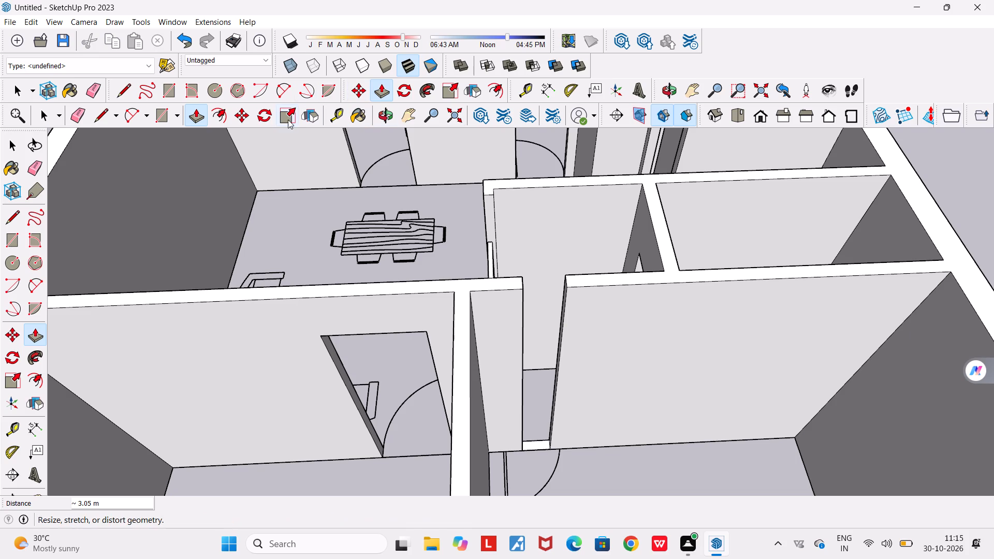
pyautogui.click(126, 88)
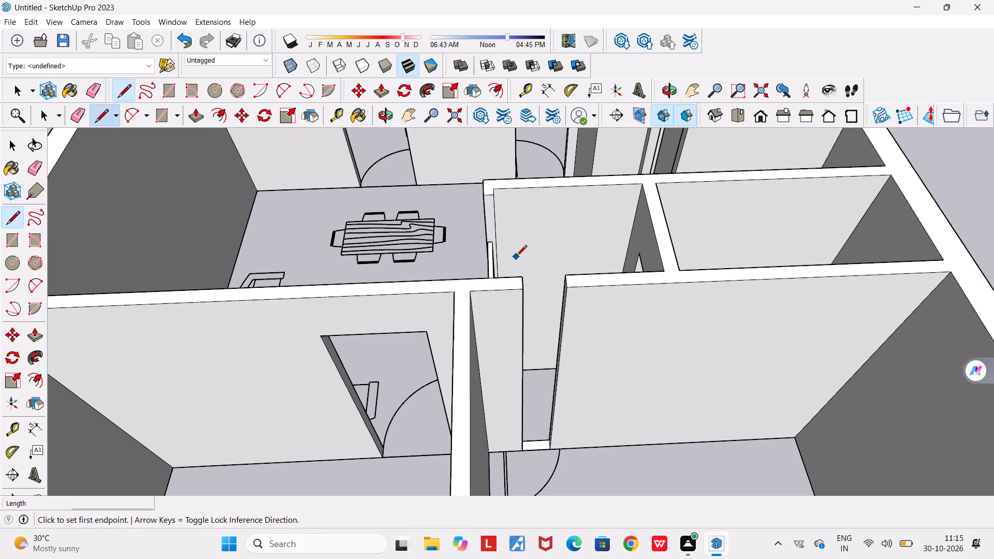
pyautogui.scroll(3, 511, 255)
pyautogui.scroll(3, 503, 300)
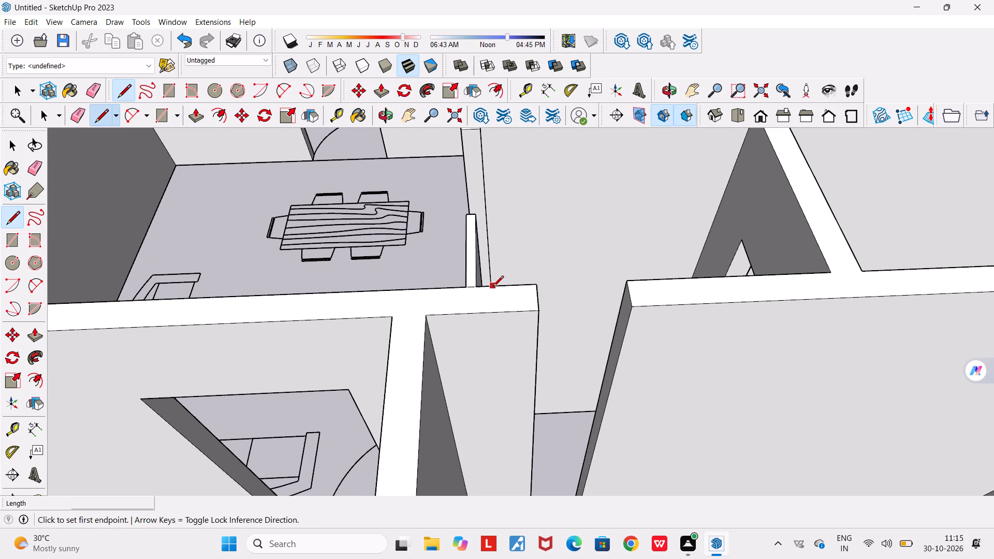
pyautogui.click(492, 287)
pyautogui.click(492, 312)
pyautogui.click(722, 276)
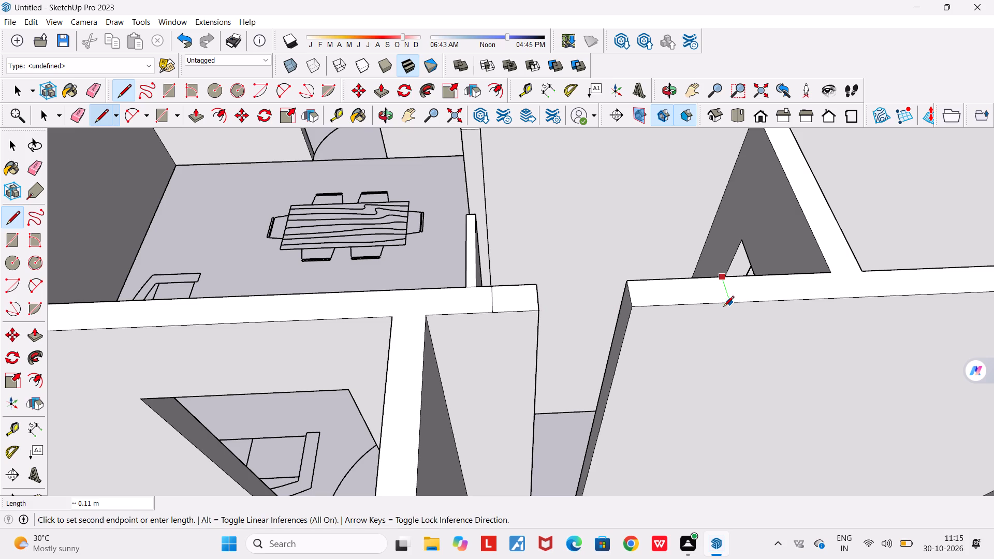
pyautogui.click(727, 309)
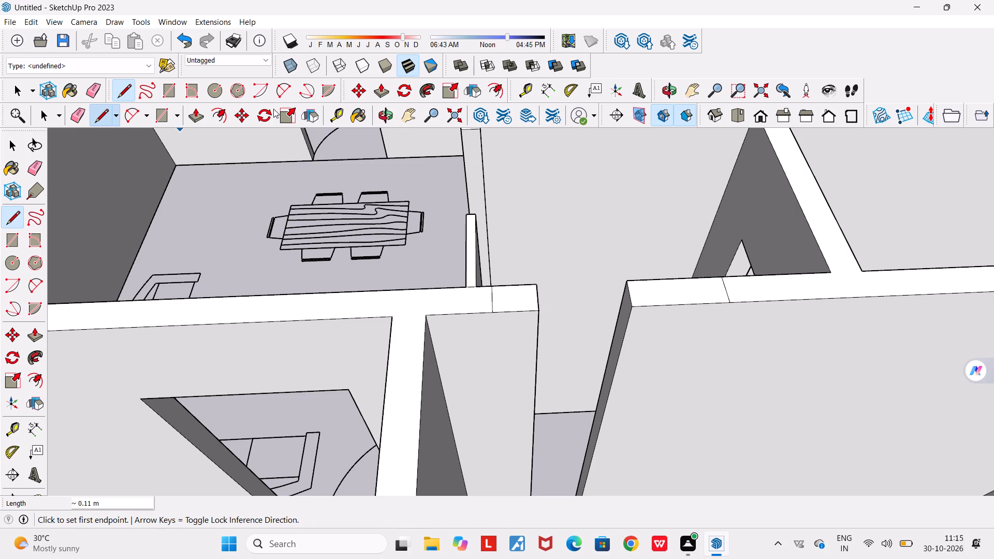
# Push/Pull the marked wall section on the garage side of the bedroom doorway about 3.05 m down to the floor.
pyautogui.click(385, 96)
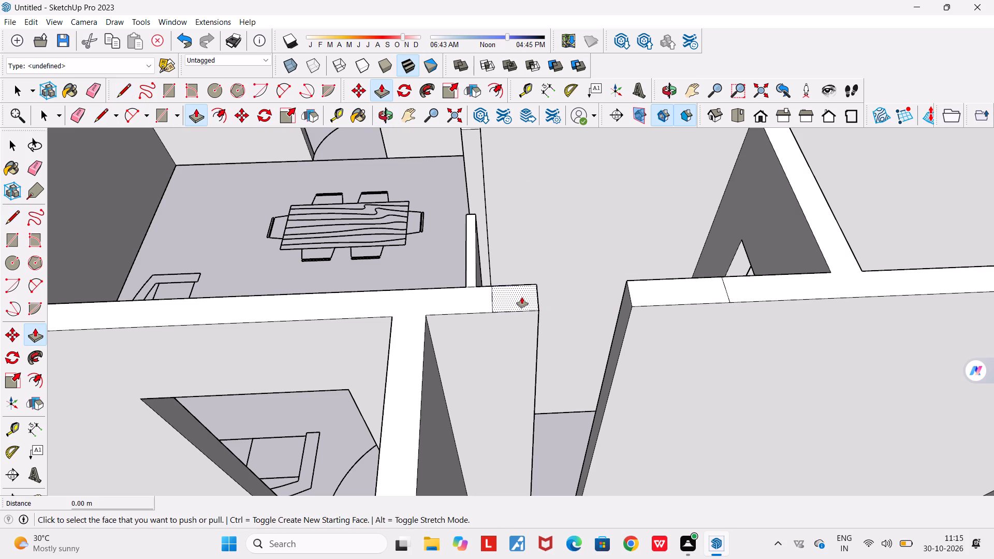
pyautogui.click(522, 297)
pyautogui.moveTo(517, 381); pyautogui.dragTo(453, 348, button='middle')
pyautogui.scroll(-5, 453, 348)
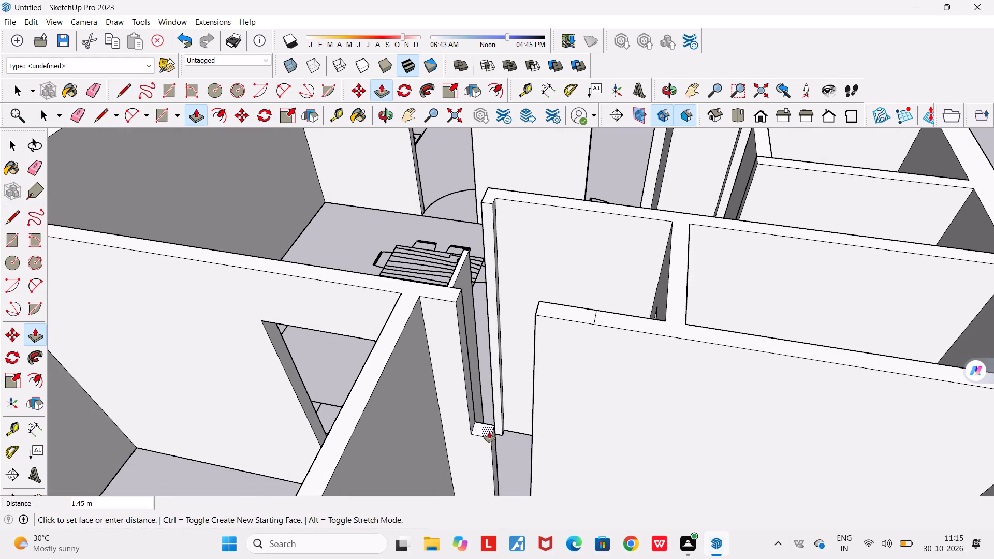
pyautogui.moveTo(489, 432); pyautogui.dragTo(500, 487, button='middle')
pyautogui.scroll(-8, 500, 487)
pyautogui.moveTo(498, 467); pyautogui.dragTo(491, 442, button='middle')
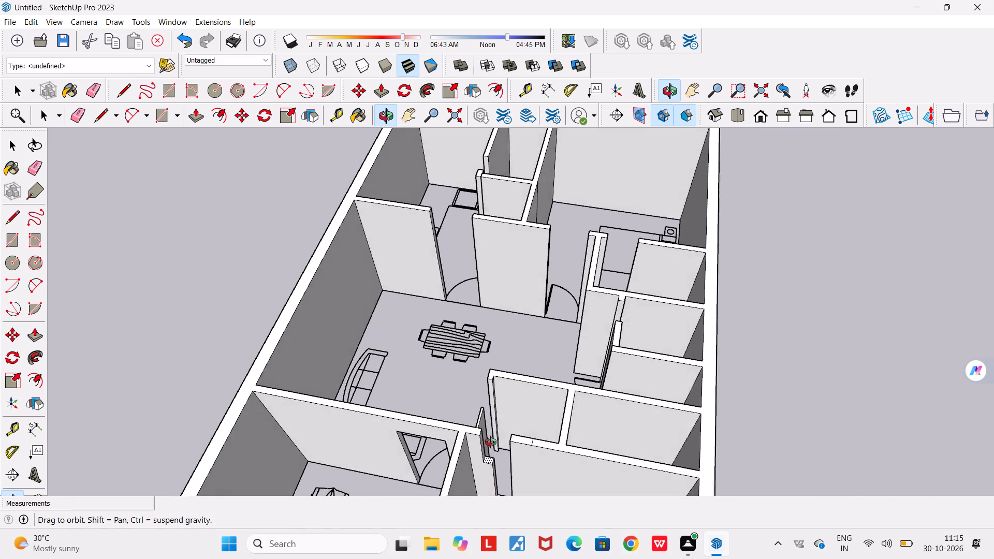
pyautogui.moveTo(491, 442); pyautogui.dragTo(449, 349, button='middle')
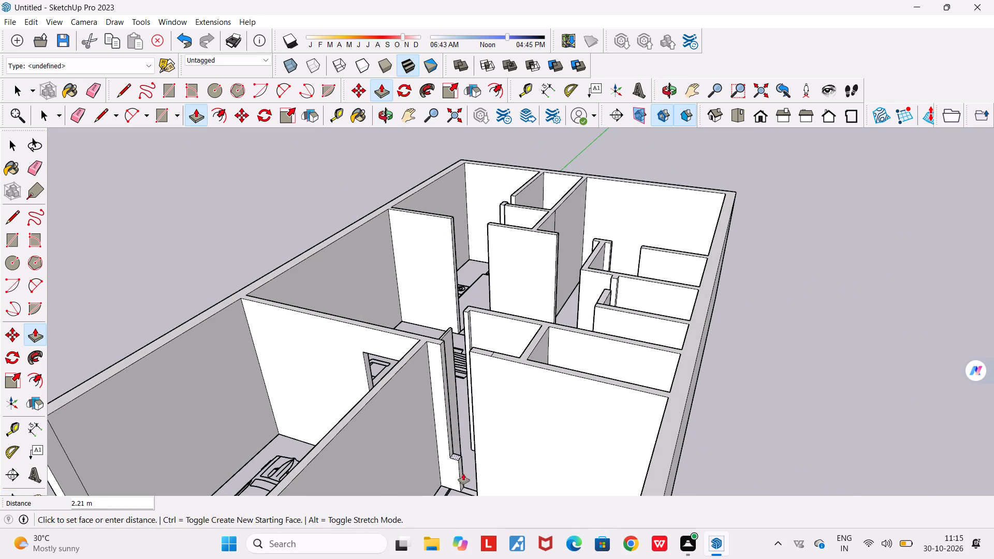
pyautogui.scroll(15, 461, 496)
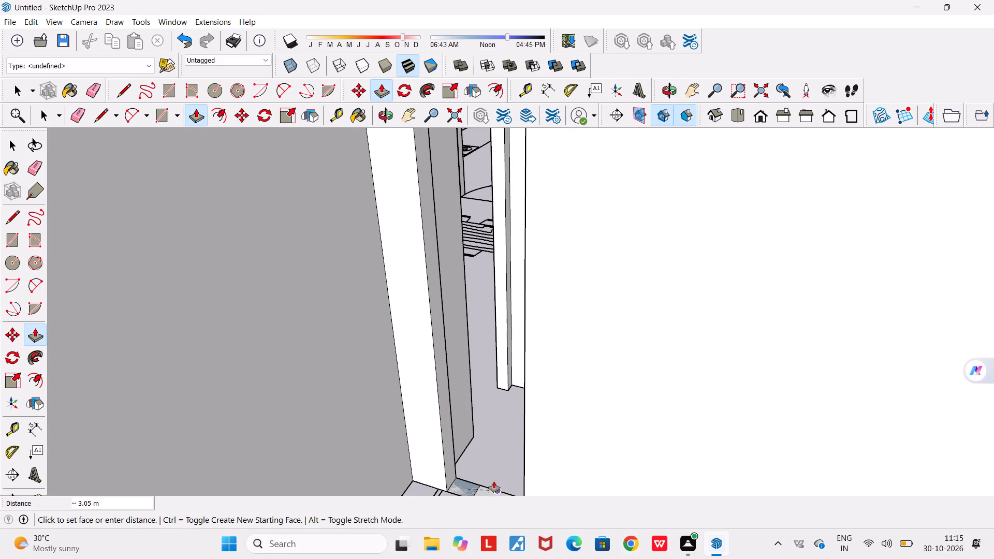
pyautogui.click(498, 492)
pyautogui.scroll(-7, 486, 439)
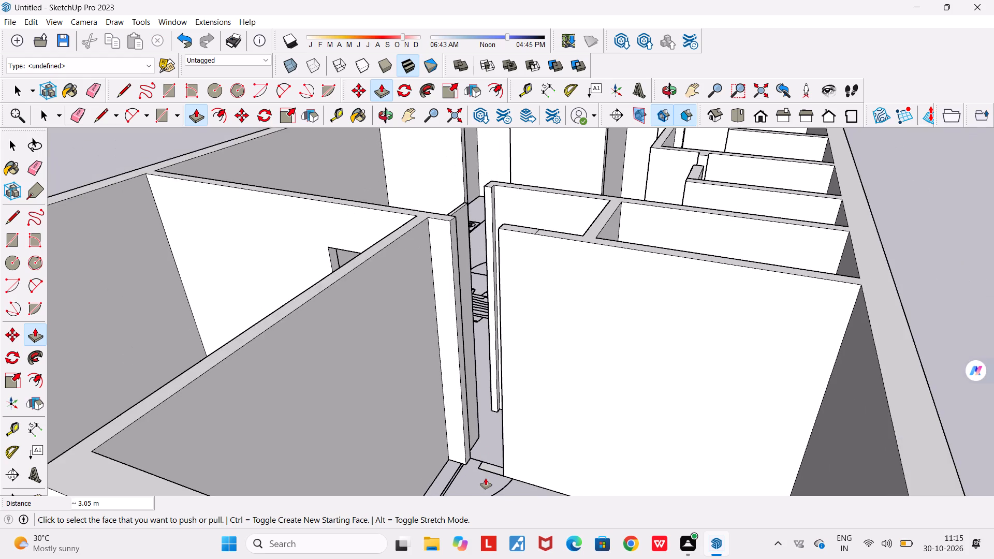
# Push/Pull the marked wall section on the other side of the bedroom doorway about 3.05 m down to the floor.
pyautogui.scroll(6, 485, 478)
pyautogui.moveTo(472, 459); pyautogui.dragTo(534, 419, button='middle')
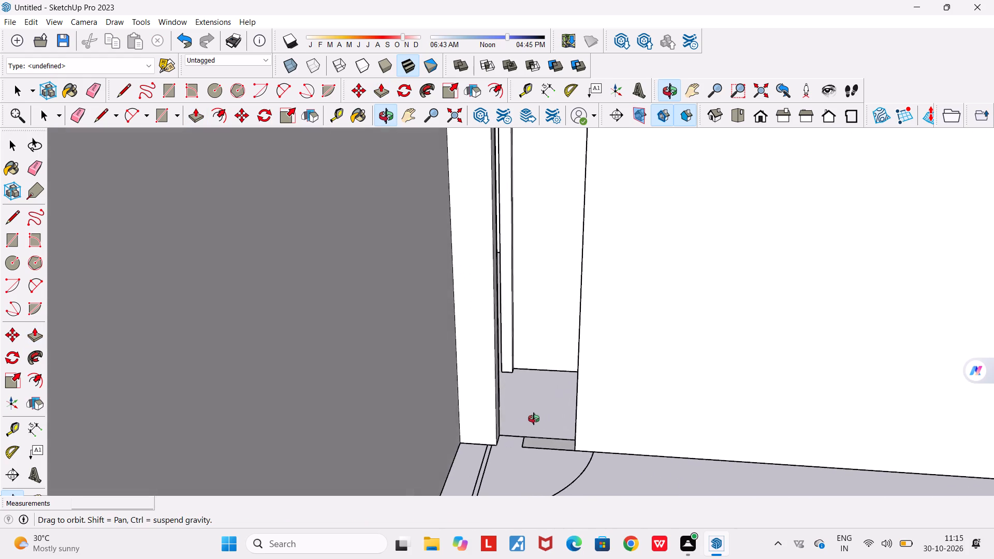
pyautogui.moveTo(534, 419); pyautogui.dragTo(506, 520, button='middle')
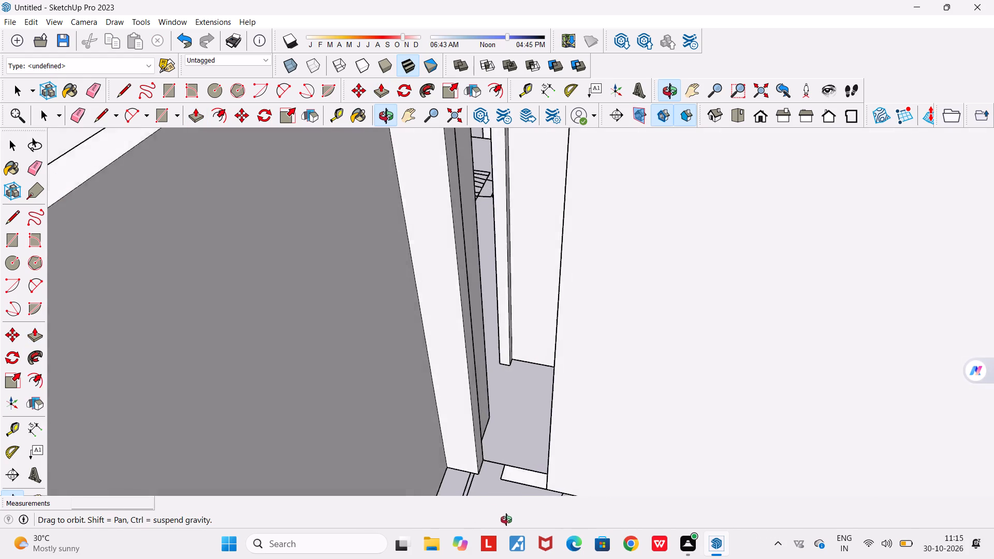
pyautogui.moveTo(506, 520); pyautogui.dragTo(518, 529, button='middle')
pyautogui.scroll(-4, 518, 529)
pyautogui.scroll(-6, 550, 364)
pyautogui.click(693, 92)
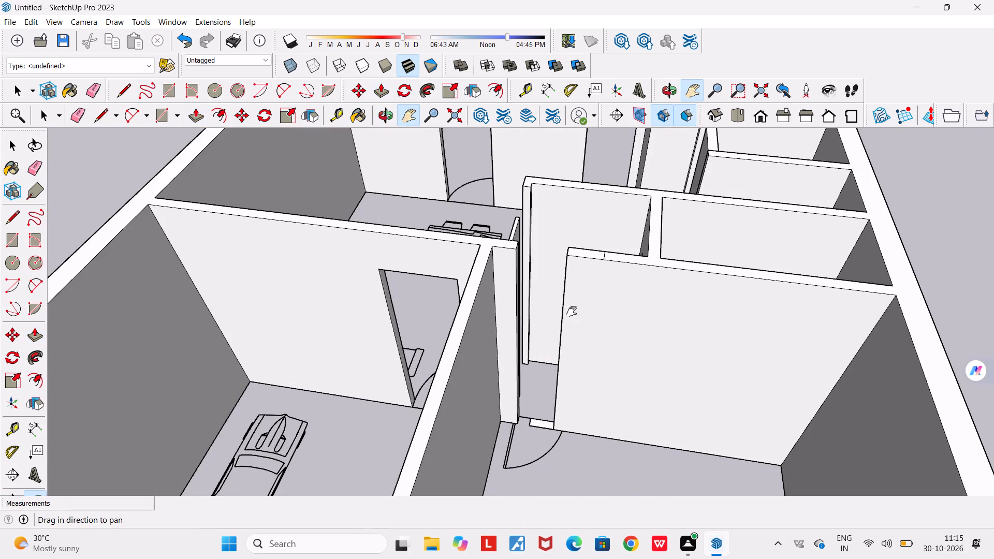
pyautogui.moveTo(573, 317); pyautogui.dragTo(606, 231, button='middle')
pyautogui.moveTo(595, 225); pyautogui.dragTo(580, 137)
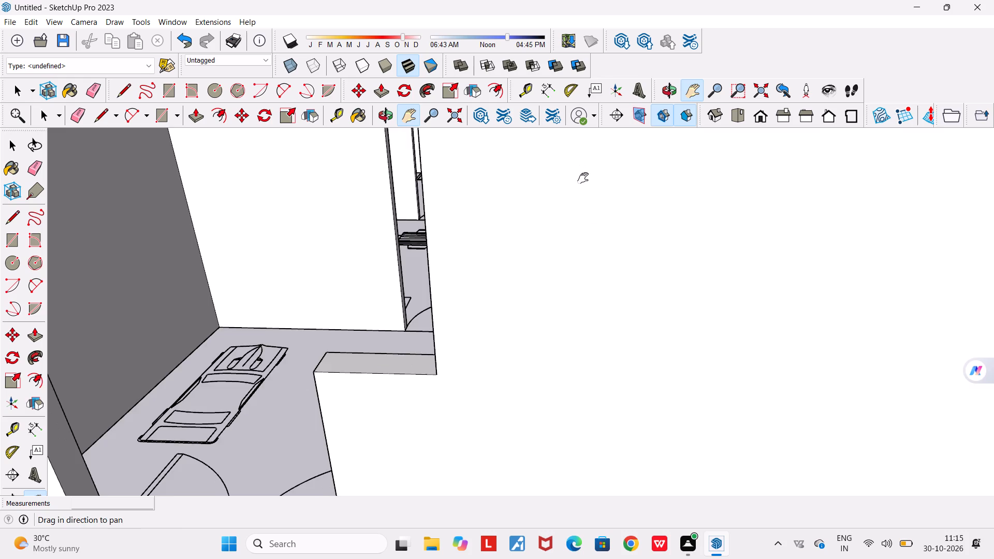
pyautogui.moveTo(584, 187); pyautogui.dragTo(584, 454, button='middle')
pyautogui.scroll(-5, 573, 365)
pyautogui.moveTo(584, 229); pyautogui.dragTo(573, 411)
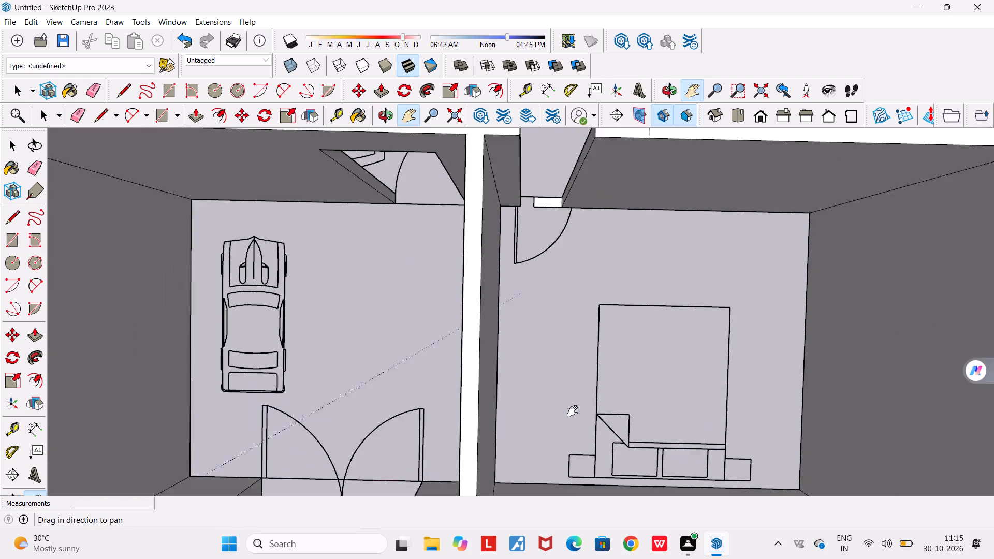
pyautogui.moveTo(573, 411); pyautogui.dragTo(563, 471)
pyautogui.scroll(4, 601, 350)
pyautogui.moveTo(573, 332); pyautogui.dragTo(512, 291, button='middle')
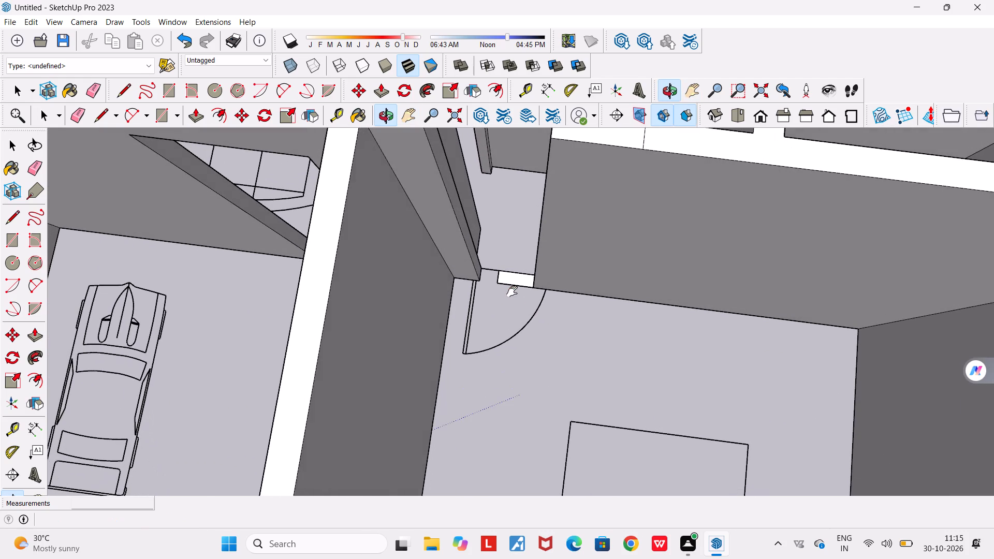
pyautogui.scroll(-4, 515, 293)
pyautogui.scroll(3, 569, 191)
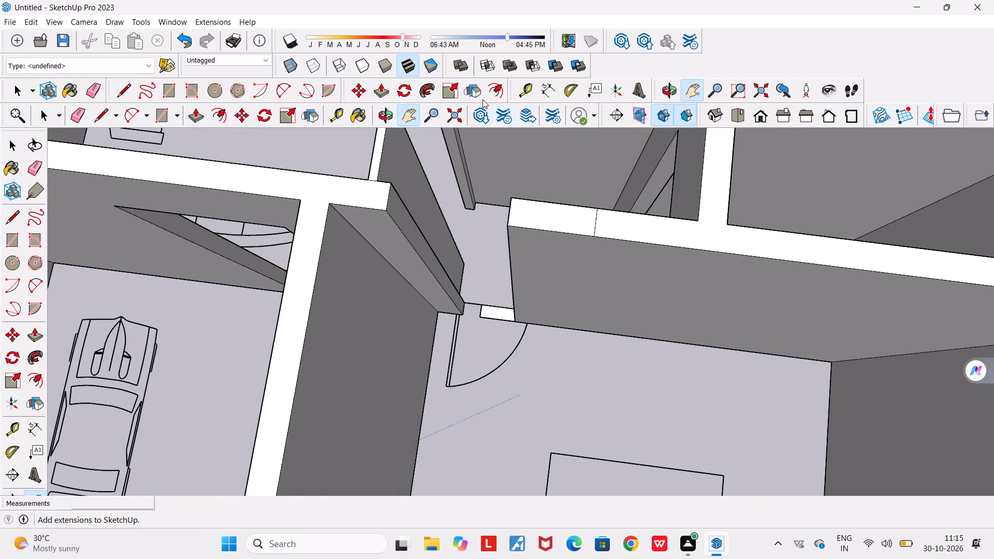
pyautogui.click(381, 95)
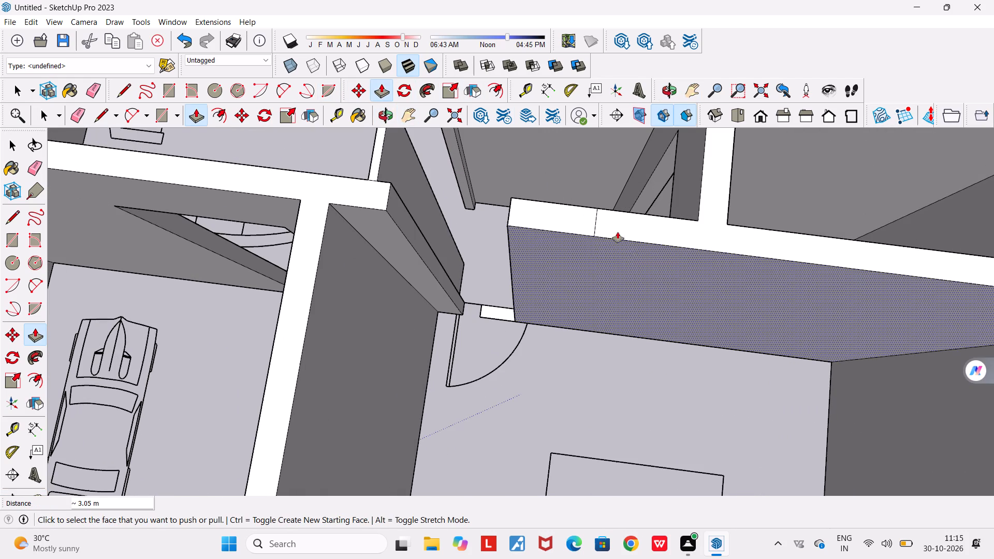
pyautogui.click(570, 211)
pyautogui.click(539, 344)
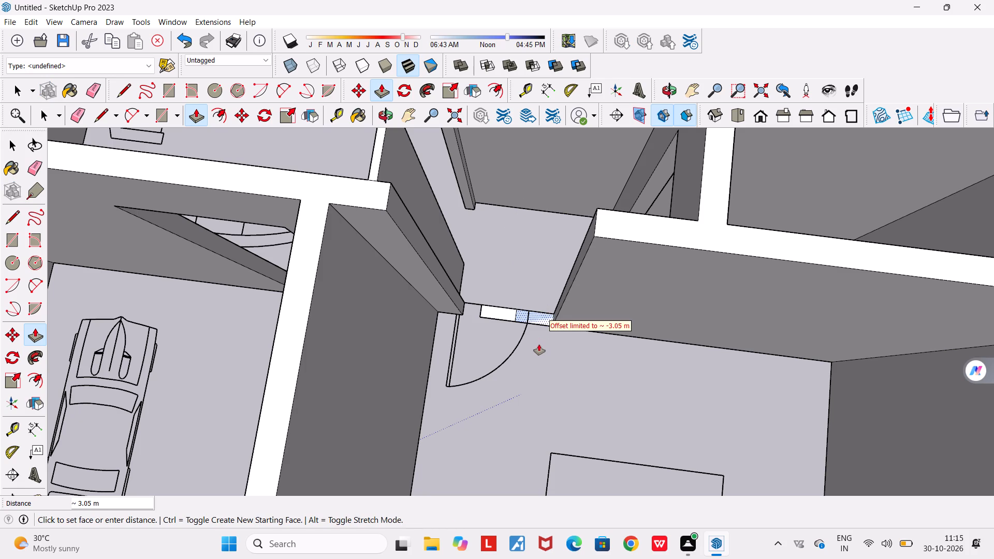
# Push/Pull the leftover white strip on the bedroom doorway floor up about 0.22 m.
pyautogui.scroll(5, 516, 308)
pyautogui.moveTo(504, 324); pyautogui.dragTo(499, 320)
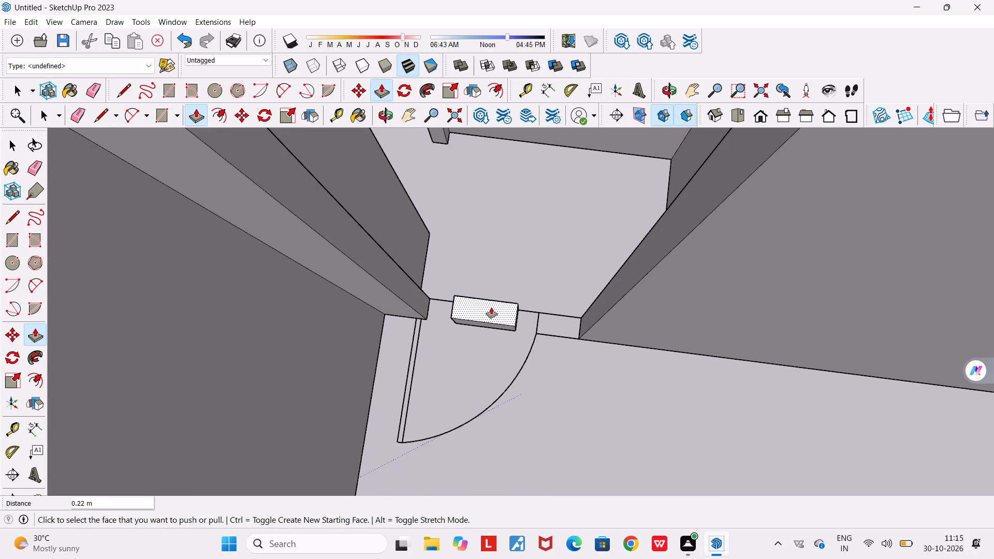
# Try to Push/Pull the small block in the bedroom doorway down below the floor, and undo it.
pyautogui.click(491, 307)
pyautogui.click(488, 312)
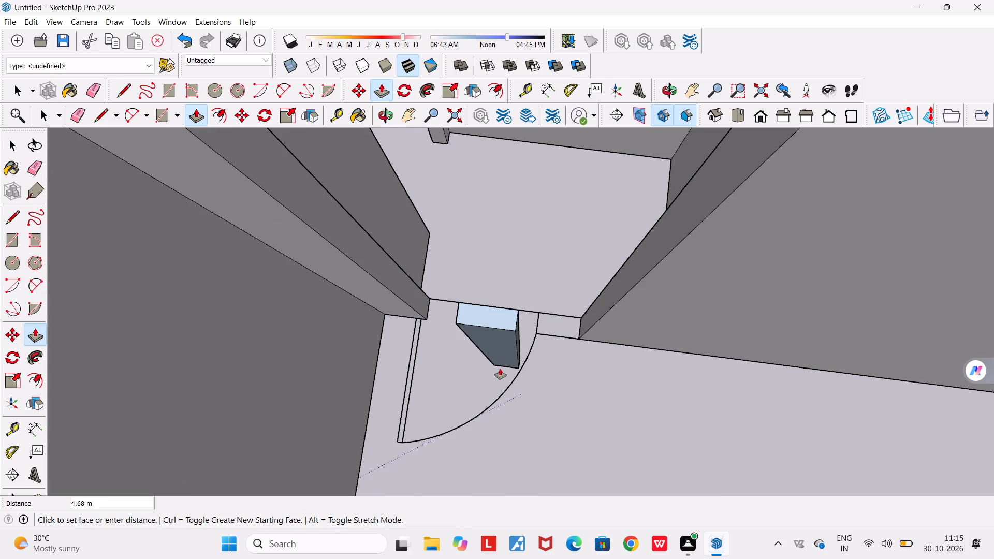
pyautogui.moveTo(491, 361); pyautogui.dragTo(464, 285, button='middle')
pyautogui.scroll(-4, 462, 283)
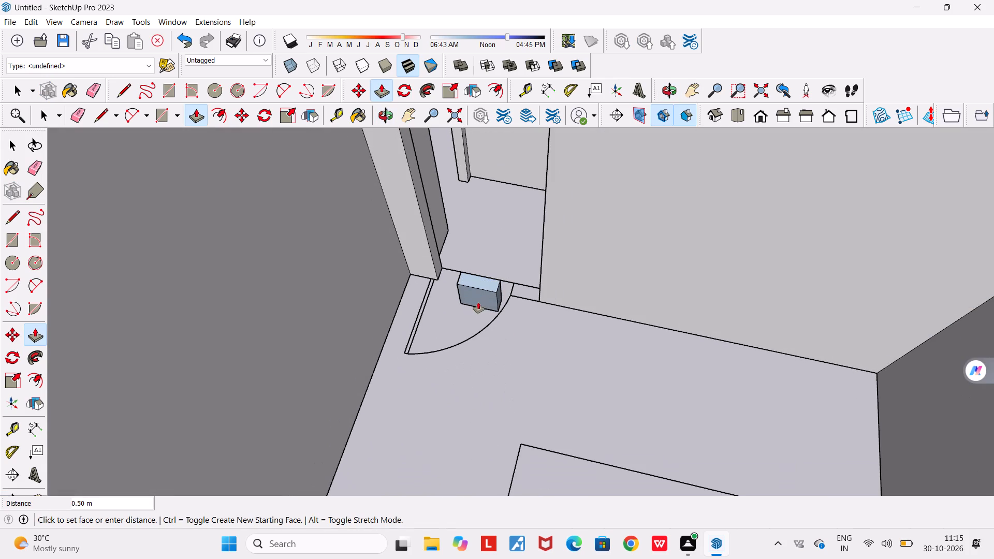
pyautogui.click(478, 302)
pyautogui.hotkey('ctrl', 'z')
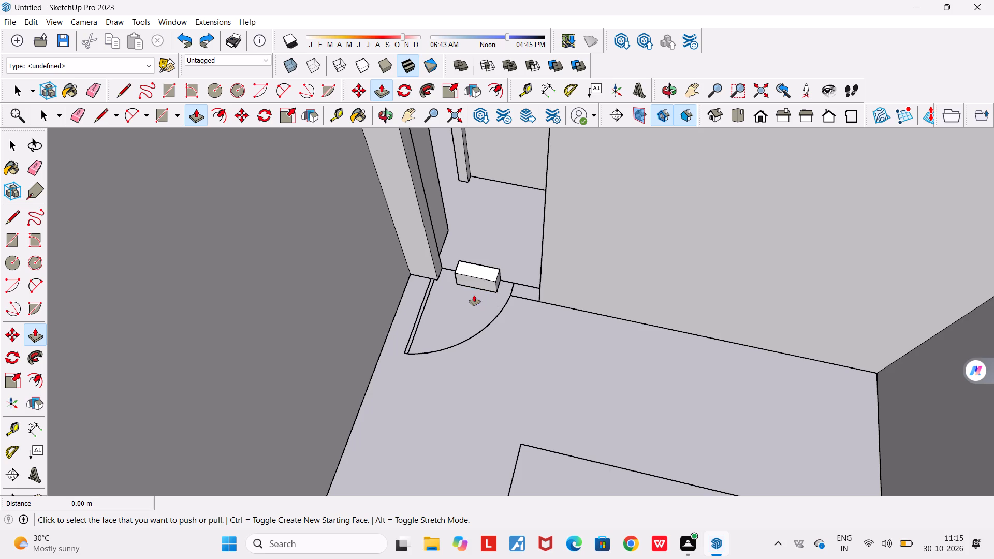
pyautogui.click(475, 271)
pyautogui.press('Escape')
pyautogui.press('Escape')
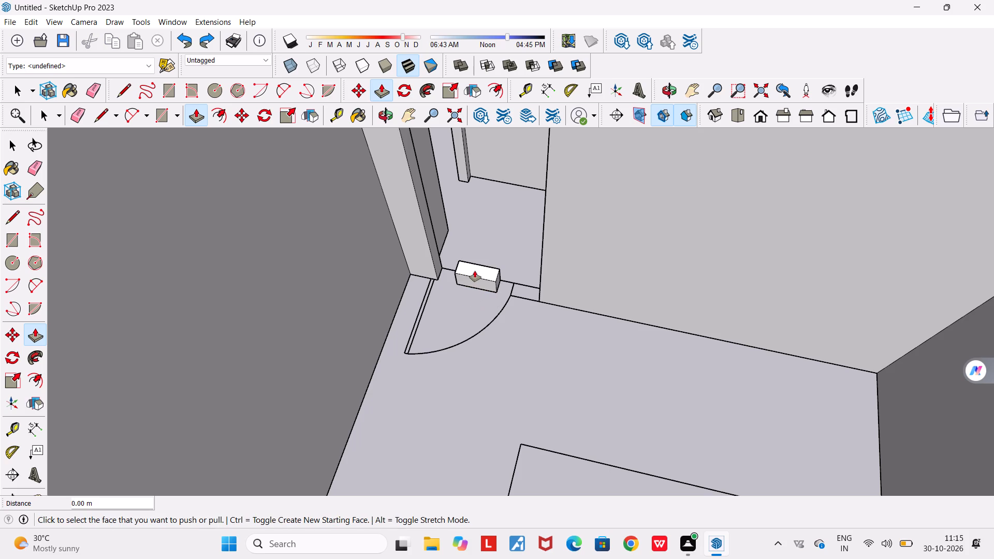
# Delete the top face of the small block in the bedroom doorway.
pyautogui.click(475, 264)
pyautogui.press('Delete')
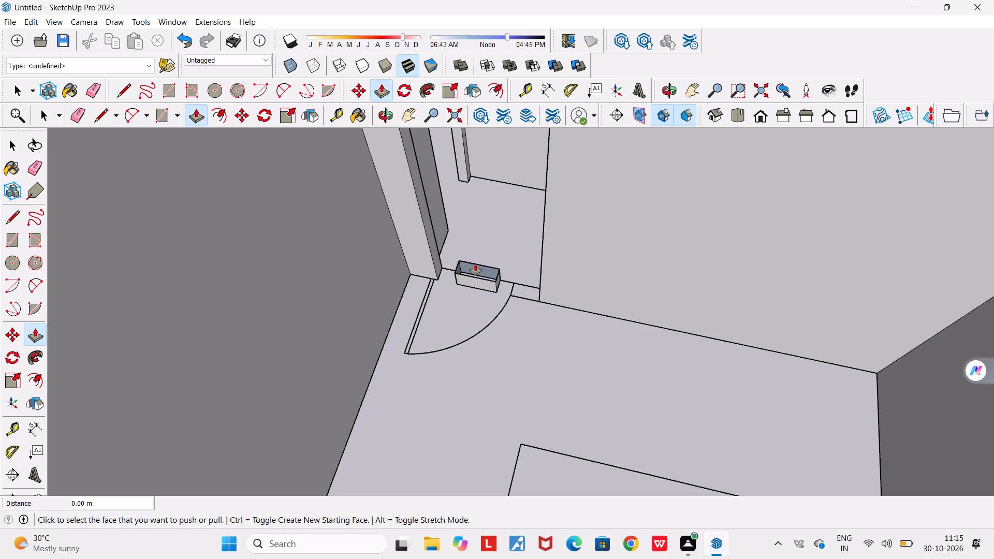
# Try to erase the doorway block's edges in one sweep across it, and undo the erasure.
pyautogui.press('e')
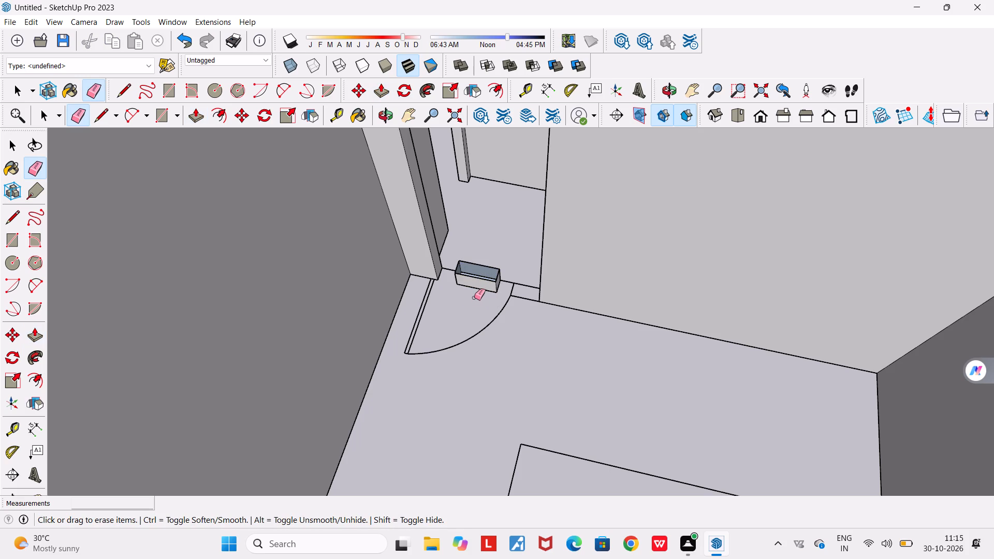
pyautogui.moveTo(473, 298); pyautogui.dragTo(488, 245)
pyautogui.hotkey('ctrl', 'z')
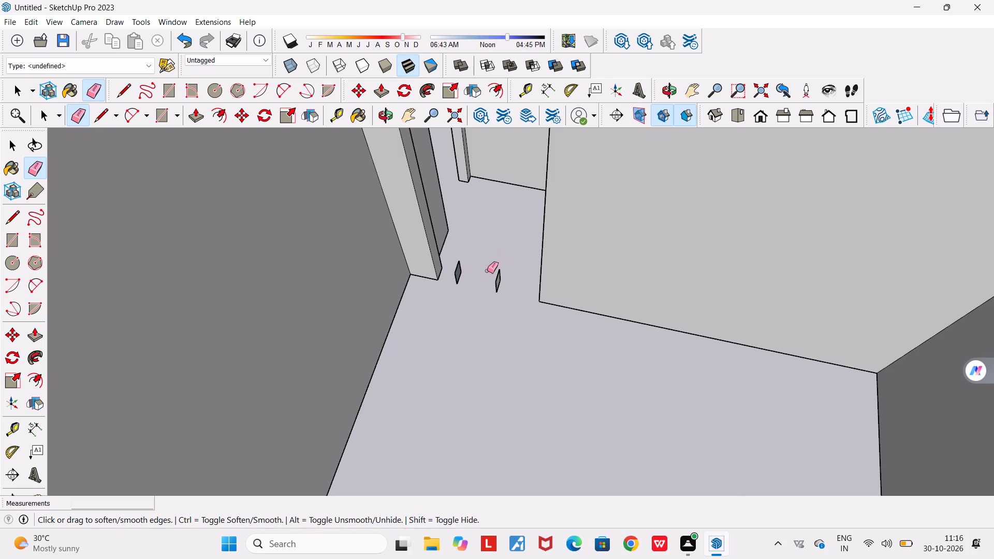
# Erase the small open block in the bedroom doorway edge by edge, leaving only the floor lines.
pyautogui.scroll(6, 486, 270)
pyautogui.moveTo(486, 273); pyautogui.dragTo(508, 155, button='middle')
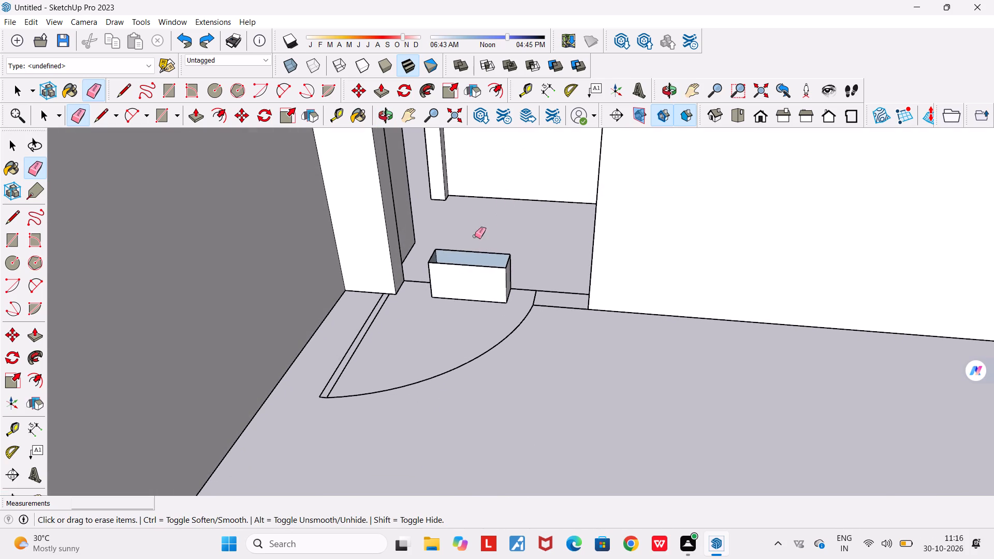
pyautogui.click(463, 268)
pyautogui.click(465, 264)
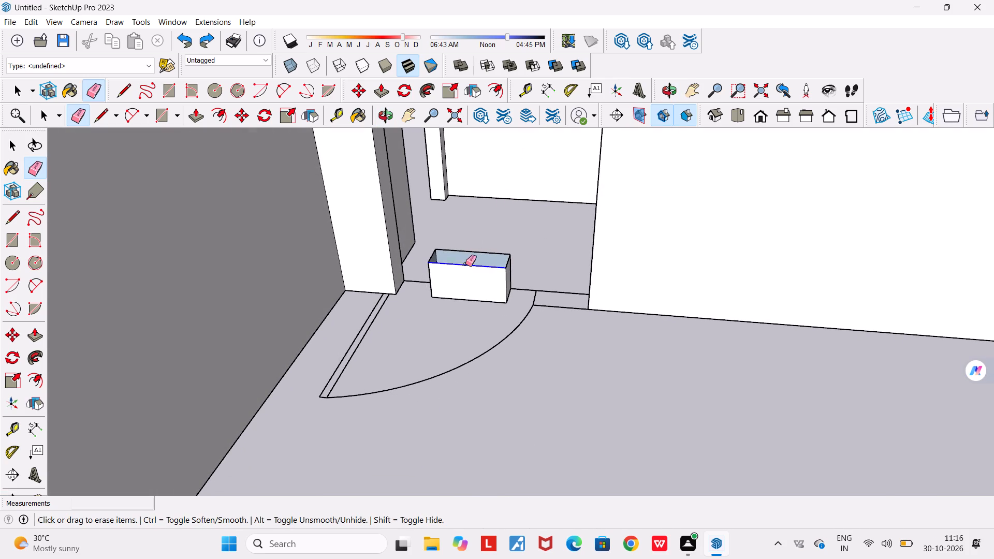
pyautogui.click(465, 252)
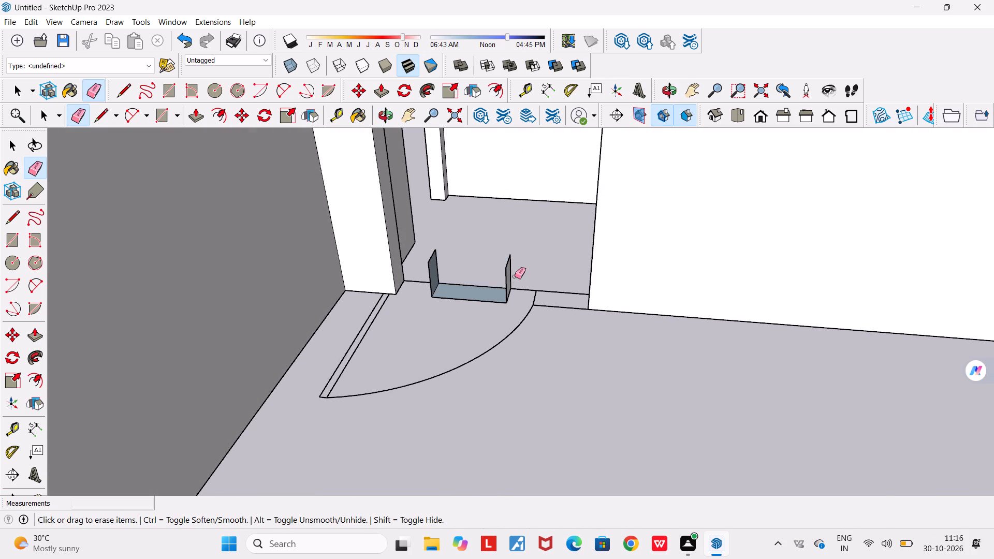
pyautogui.click(508, 263)
pyautogui.click(505, 280)
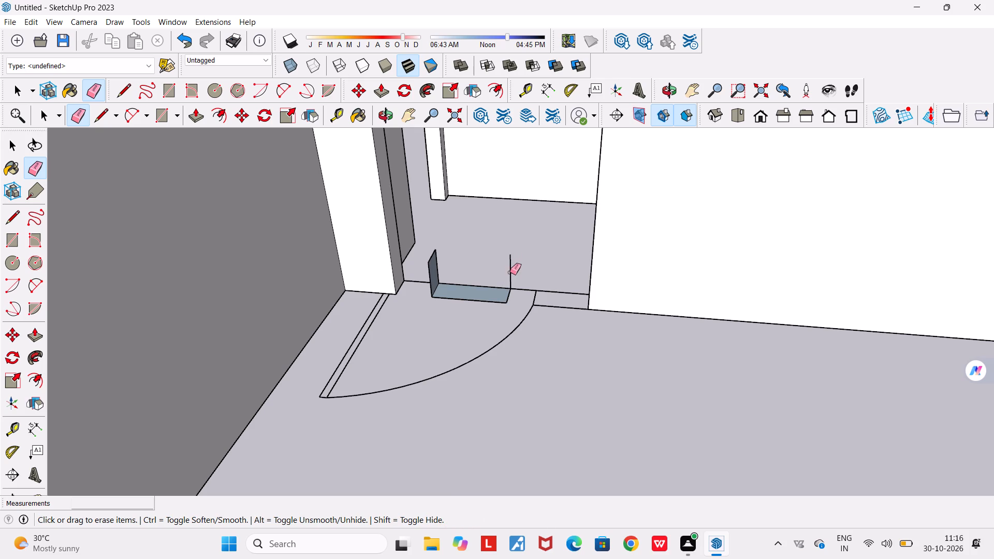
pyautogui.click(509, 266)
pyautogui.click(507, 297)
pyautogui.click(489, 301)
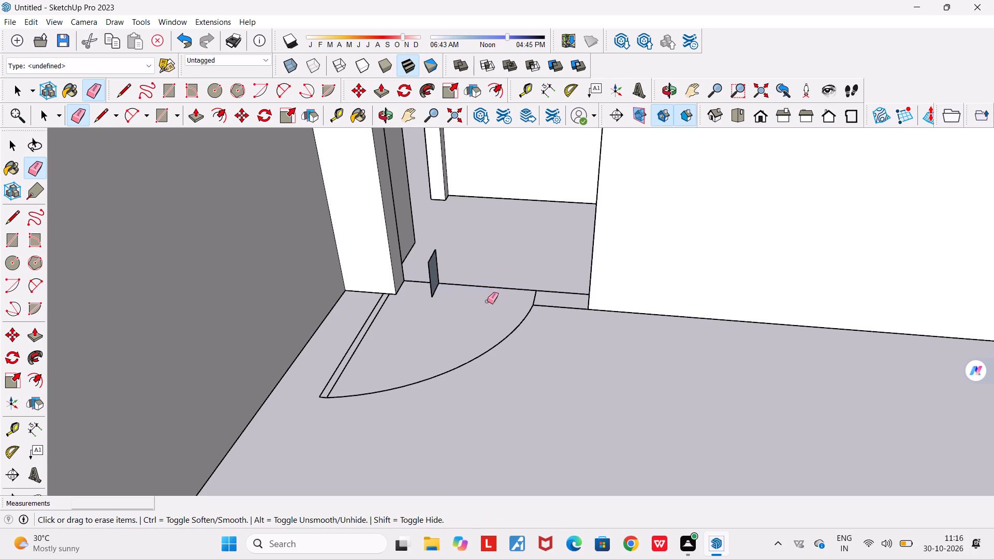
pyautogui.click(433, 254)
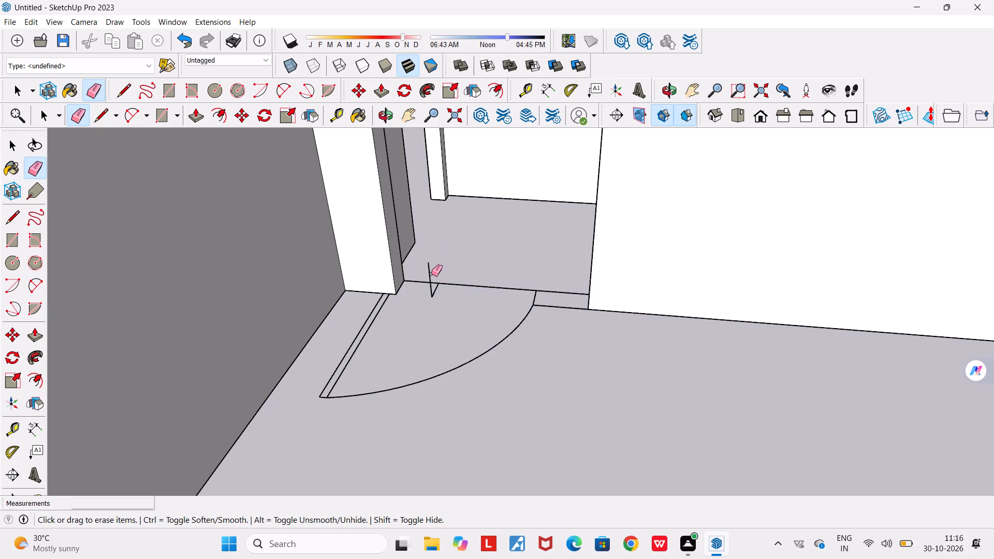
pyautogui.click(430, 276)
pyautogui.click(436, 287)
# Push/Pull the hinge-side jamb of the bedroom doorway back about 0.06 m, in line with the door leaf.
pyautogui.scroll(-4, 440, 295)
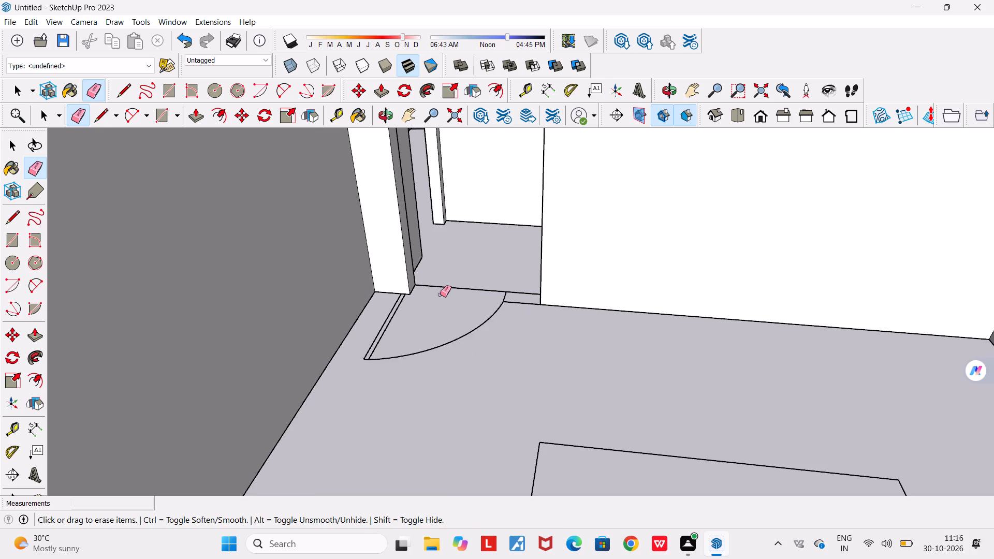
pyautogui.moveTo(440, 296); pyautogui.dragTo(481, 320, button='middle')
pyautogui.scroll(3, 440, 295)
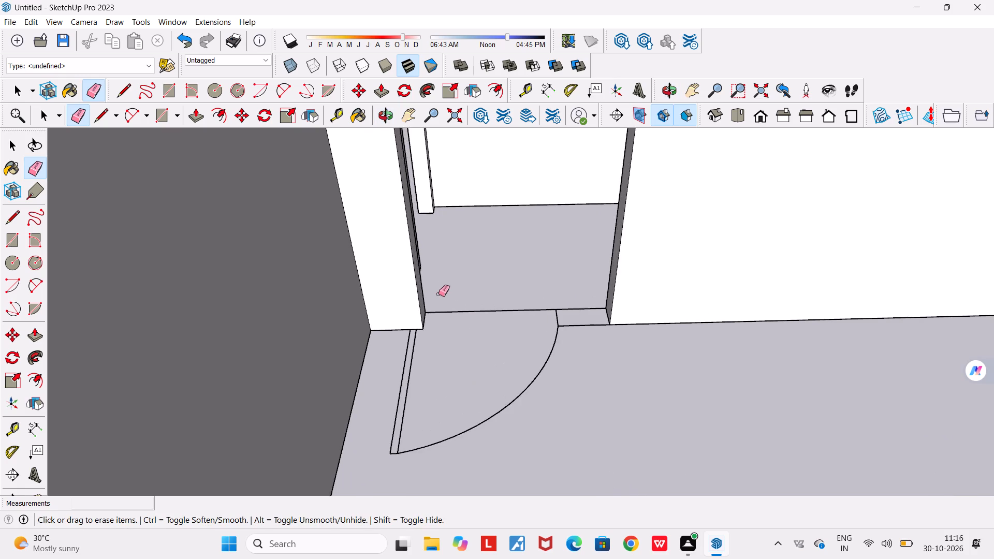
pyautogui.scroll(6, 413, 339)
pyautogui.moveTo(408, 323); pyautogui.dragTo(368, 313, button='middle')
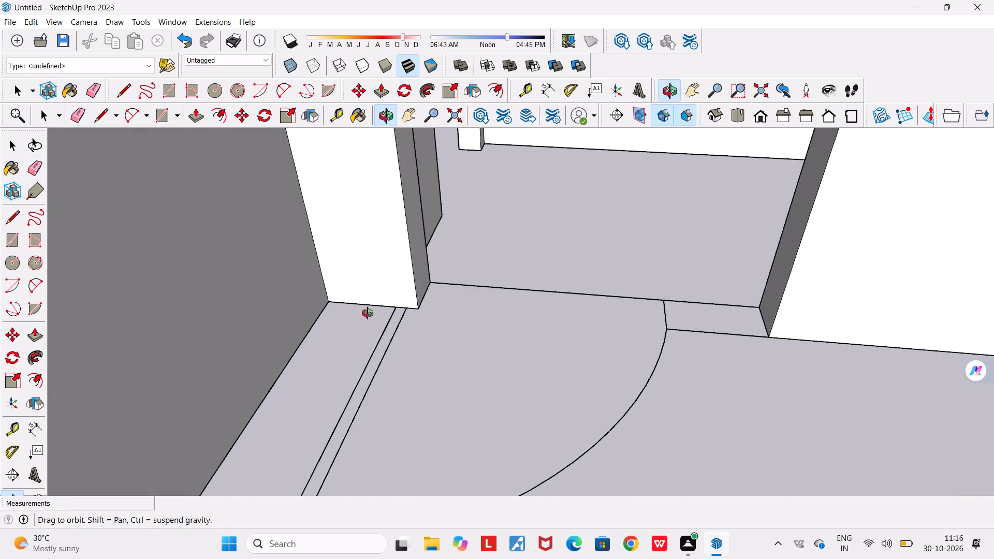
pyautogui.moveTo(368, 313); pyautogui.dragTo(367, 313, button='middle')
pyautogui.scroll(-3, 366, 313)
pyautogui.press('space')
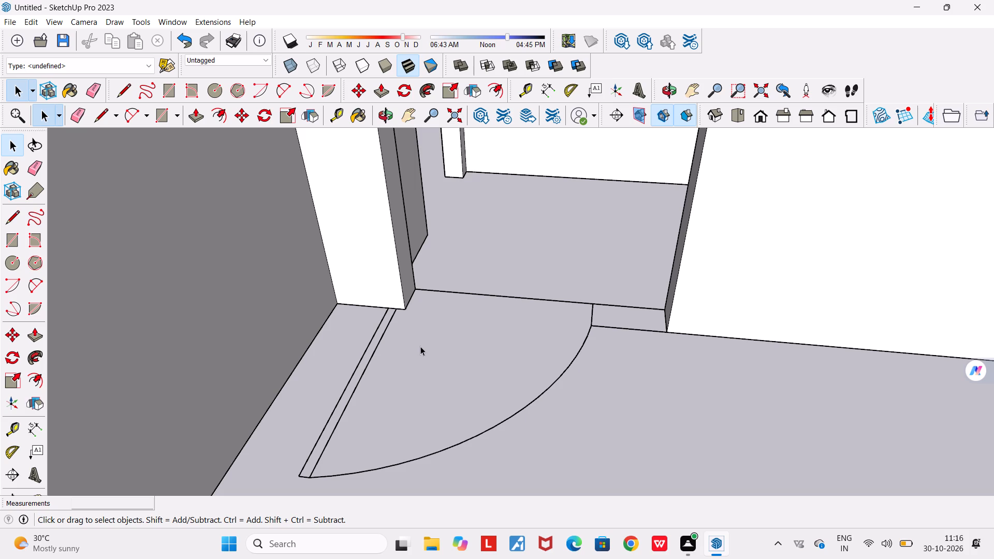
pyautogui.press('p')
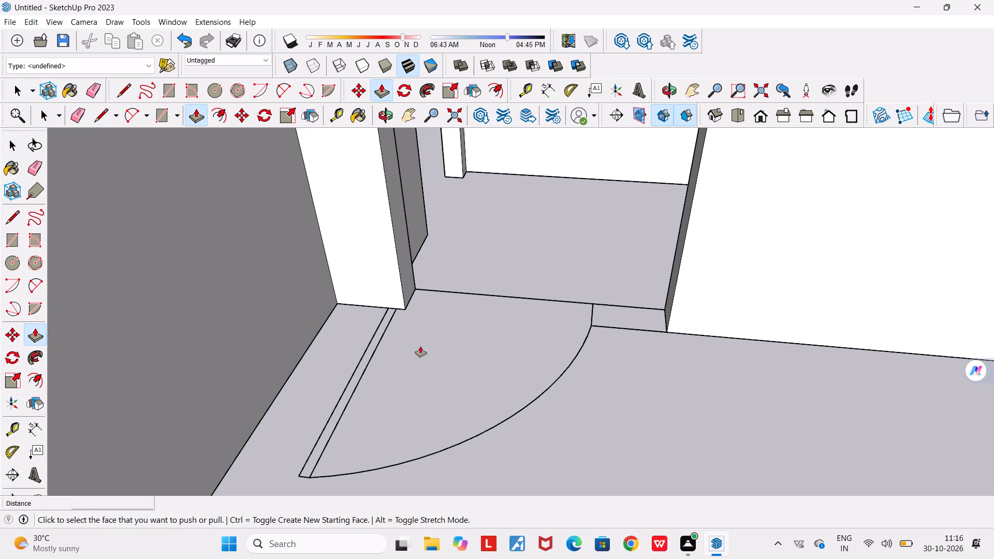
pyautogui.click(409, 269)
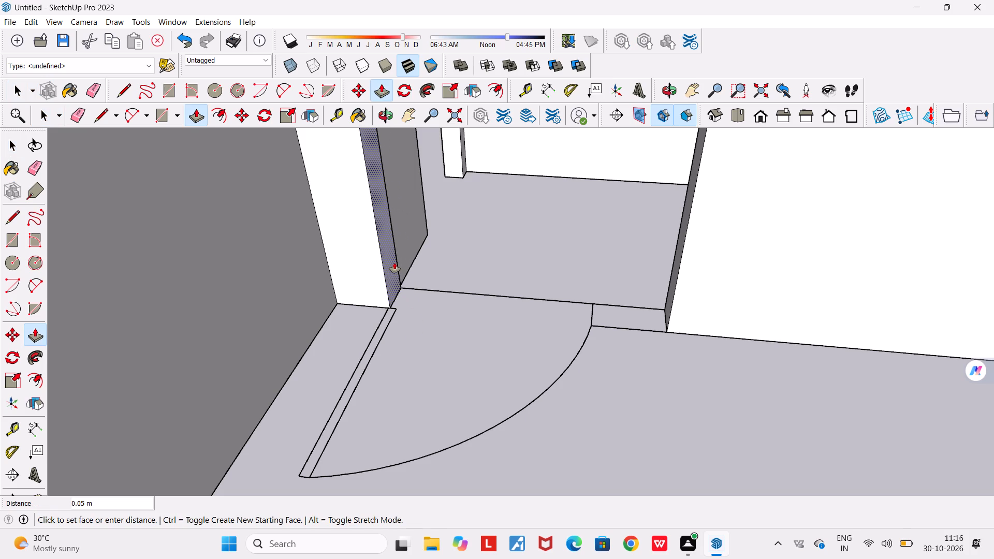
pyautogui.click(391, 260)
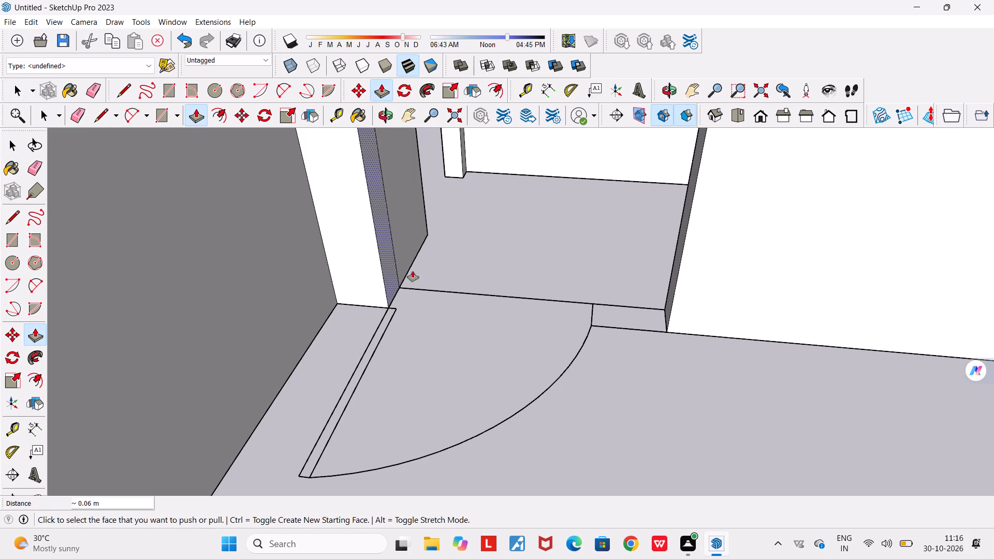
# Push/Pull the latch-side jamb of the bedroom doorway about 0.23 m inward to meet the end of the door arc.
pyautogui.scroll(3, 652, 312)
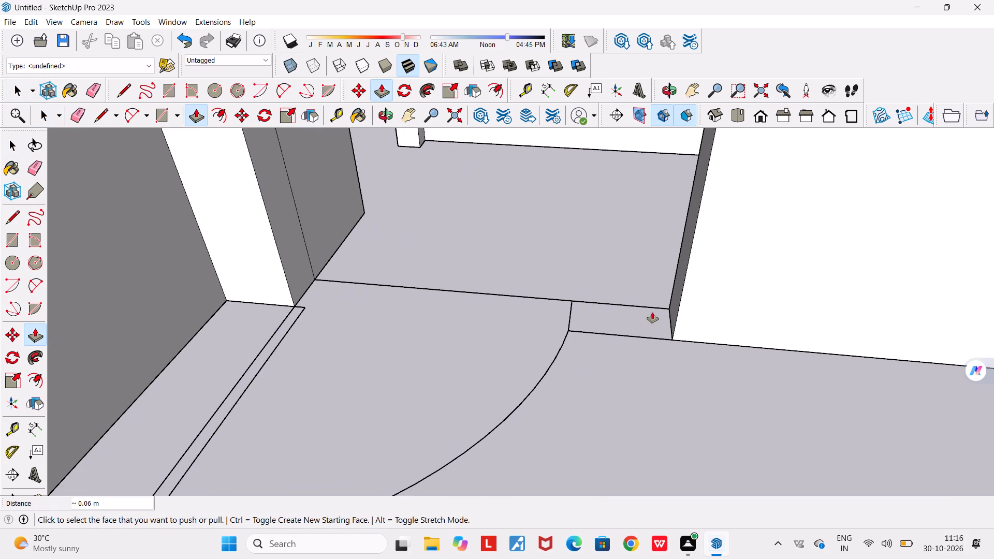
pyautogui.click(678, 297)
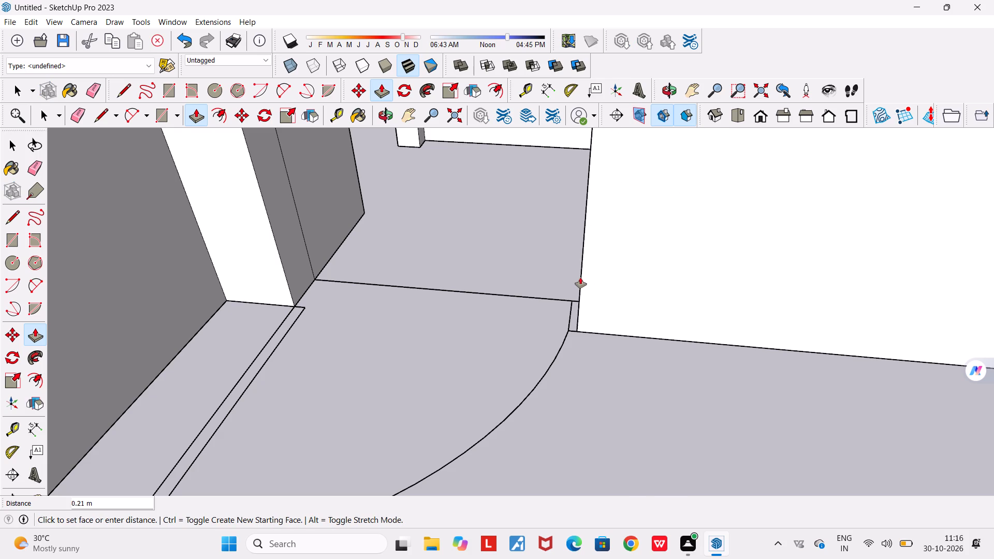
pyautogui.click(573, 275)
# Place a guide 0.50 m below the top edge of the bedroom doorway's latch-side wall end.
pyautogui.moveTo(580, 315); pyautogui.dragTo(687, 329, button='middle')
pyautogui.scroll(-5, 686, 328)
pyautogui.moveTo(679, 324); pyautogui.dragTo(589, 298, button='middle')
pyautogui.scroll(-3, 589, 298)
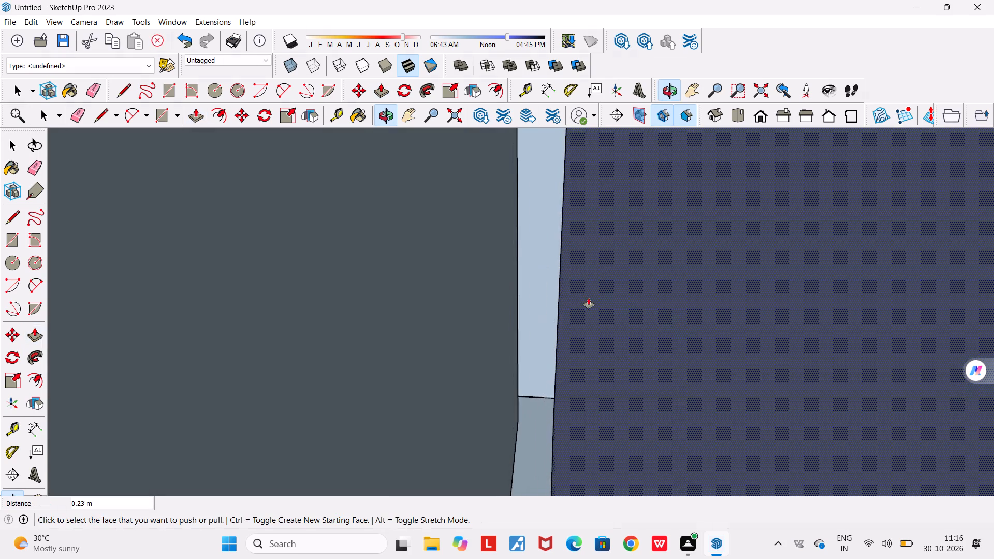
pyautogui.scroll(-7, 589, 298)
pyautogui.click(742, 107)
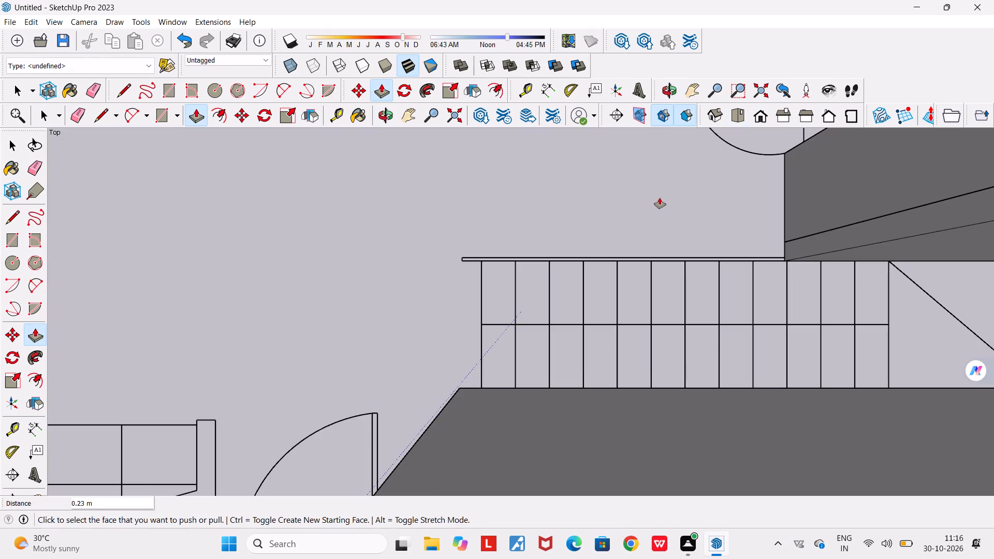
pyautogui.scroll(-20, 655, 202)
pyautogui.scroll(-4, 655, 202)
pyautogui.scroll(6, 684, 264)
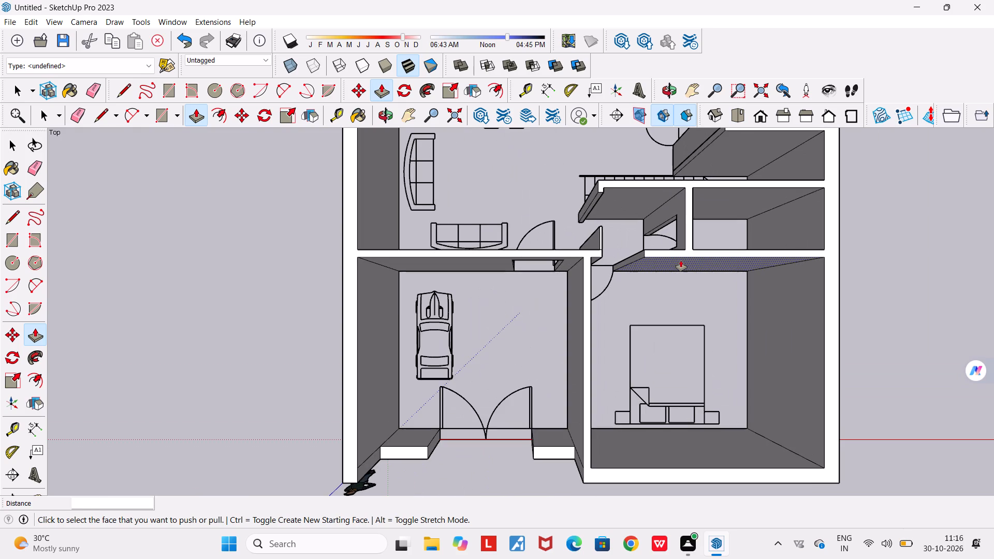
pyautogui.press('space')
pyautogui.moveTo(639, 266); pyautogui.dragTo(811, 218, button='middle')
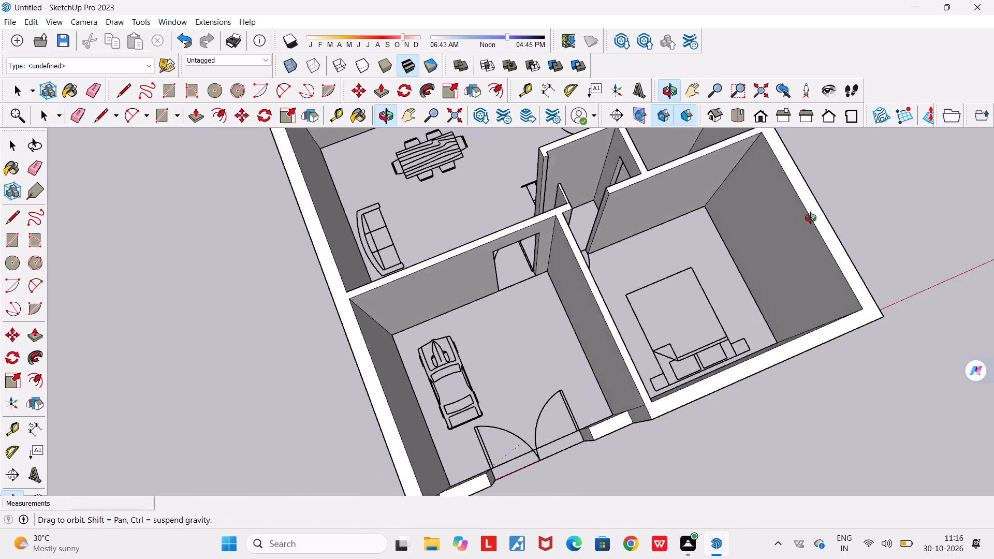
pyautogui.moveTo(811, 218); pyautogui.dragTo(873, 208, button='middle')
pyautogui.scroll(-4, 873, 208)
pyautogui.scroll(-5, 745, 138)
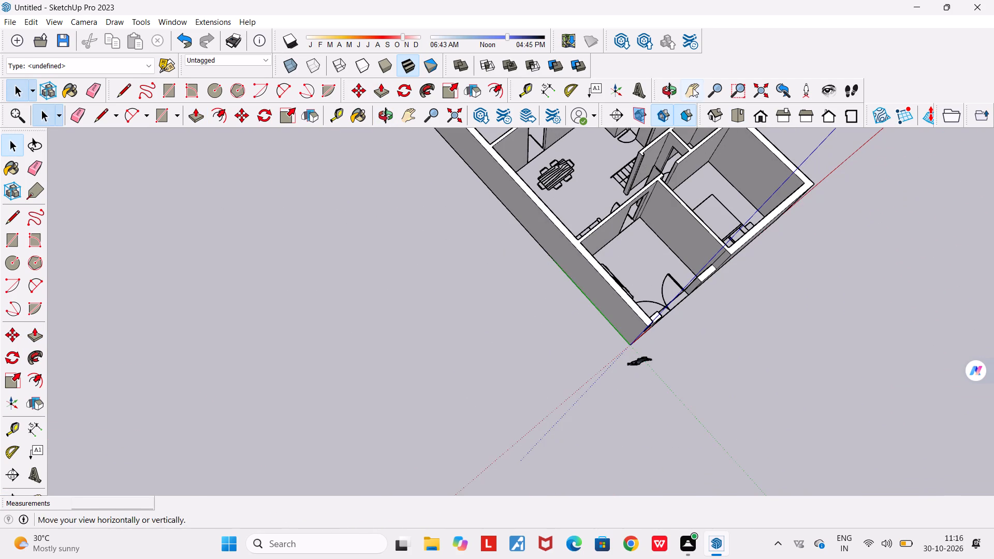
pyautogui.click(693, 88)
pyautogui.moveTo(637, 168); pyautogui.dragTo(533, 260)
pyautogui.moveTo(574, 276); pyautogui.dragTo(721, 212, button='middle')
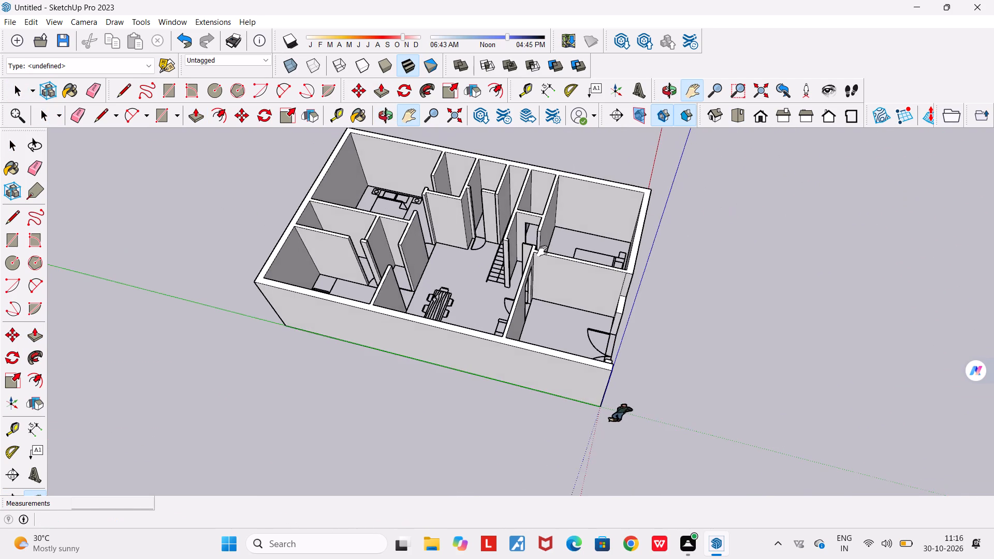
pyautogui.scroll(15, 538, 253)
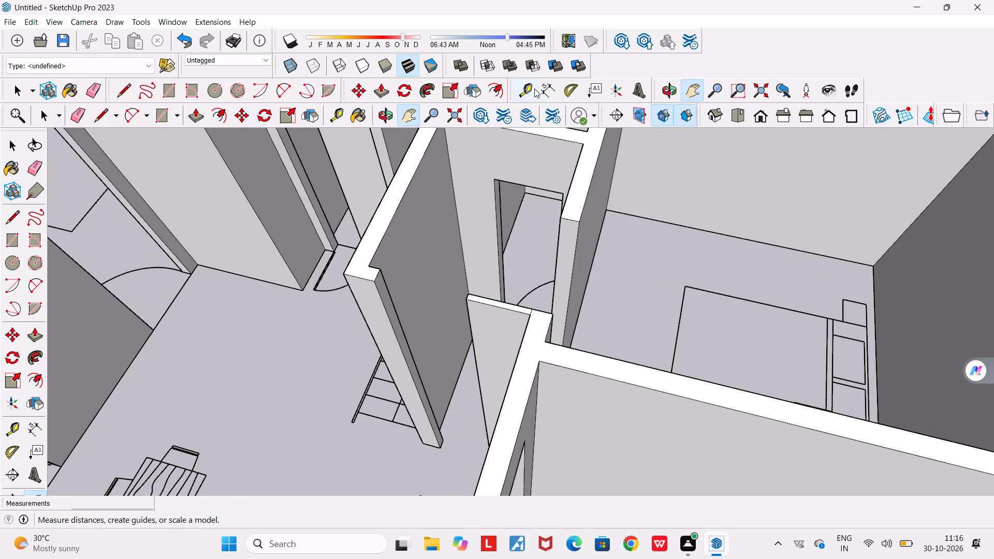
pyautogui.click(528, 86)
pyautogui.scroll(4, 553, 247)
pyautogui.click(588, 195)
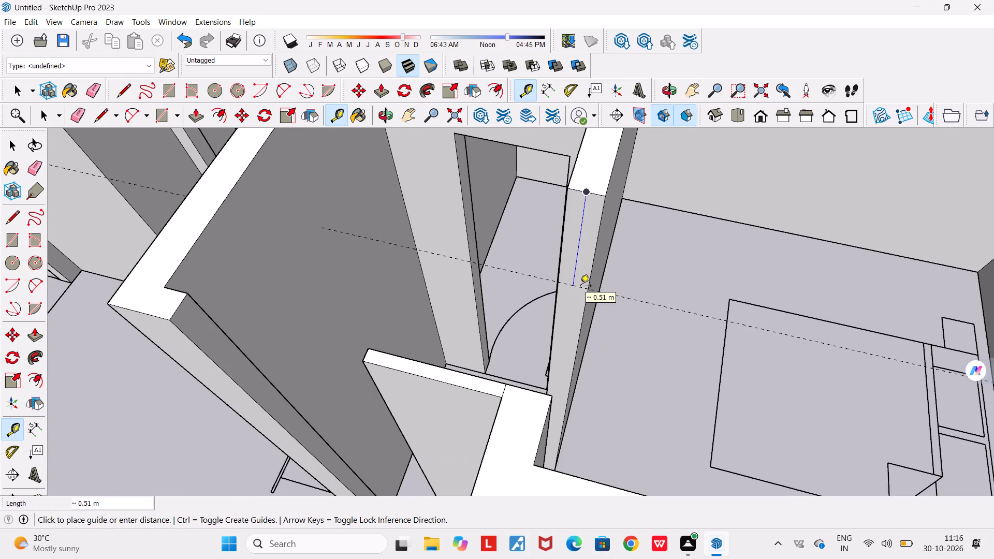
pyautogui.write('0.50')
pyautogui.press('Return')
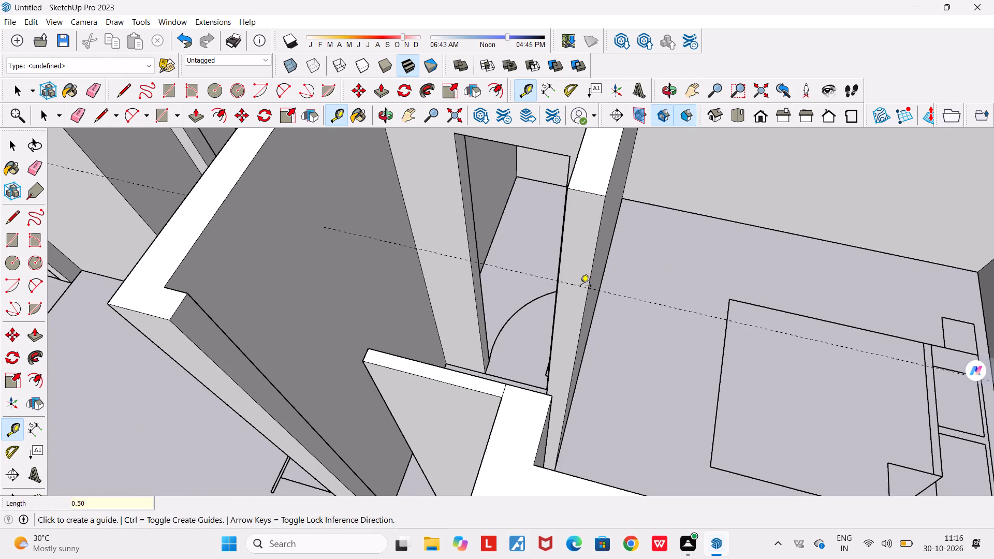
# Draw a line along the new guide, starting where it crosses the edge of the doorway's wall end.
pyautogui.scroll(4, 539, 260)
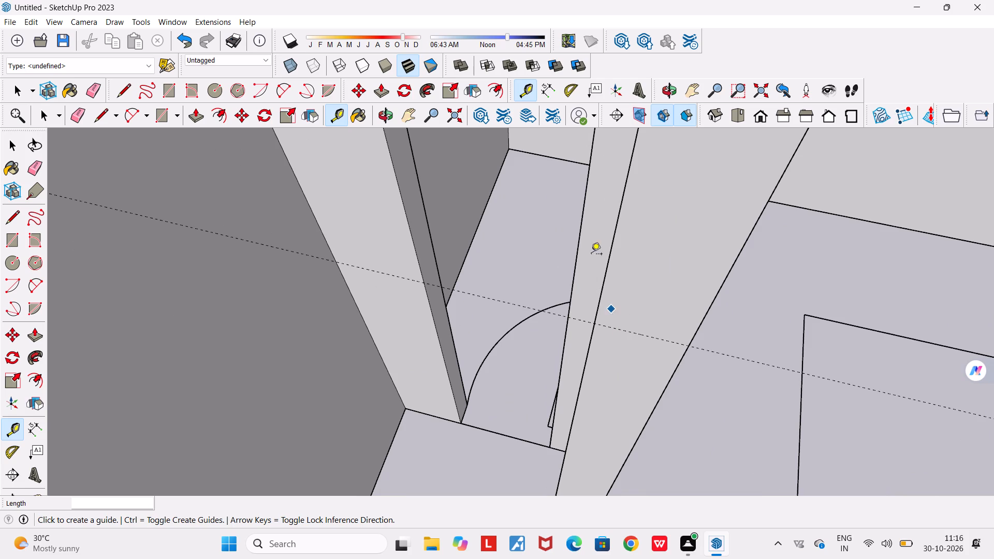
pyautogui.click(122, 92)
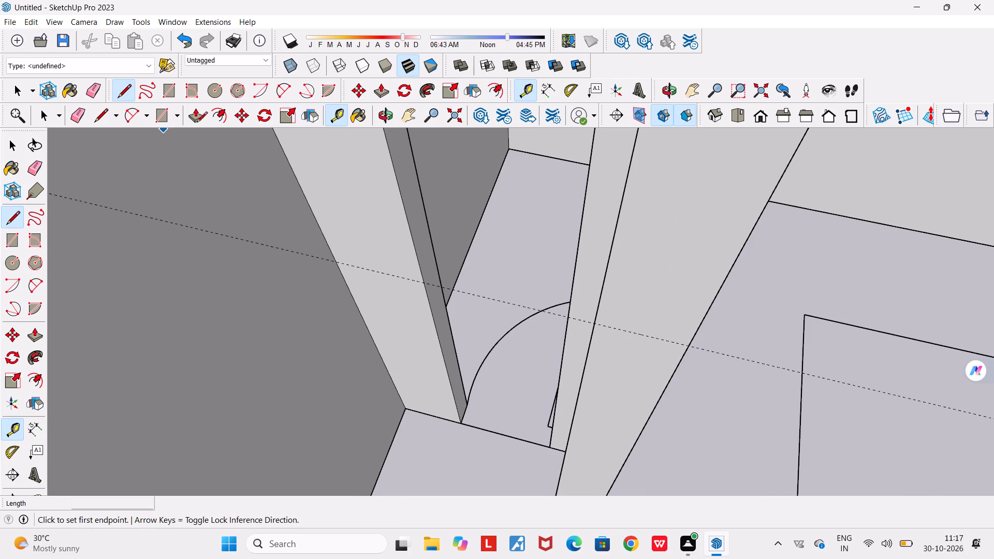
pyautogui.scroll(1, 621, 340)
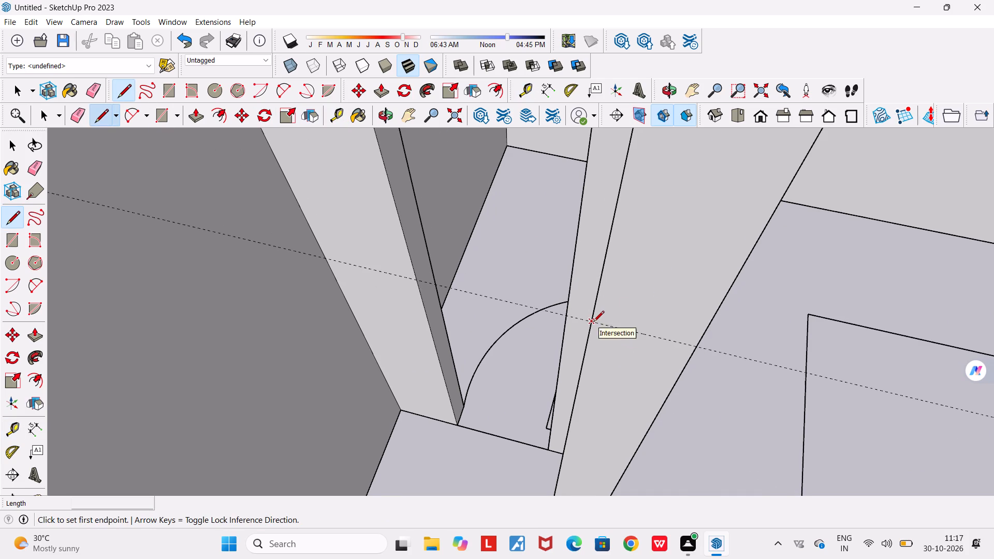
pyautogui.click(593, 322)
pyautogui.click(699, 350)
# Erase the vertical seam line on the hinge-side jamb of the bedroom doorway.
pyautogui.scroll(-4, 683, 316)
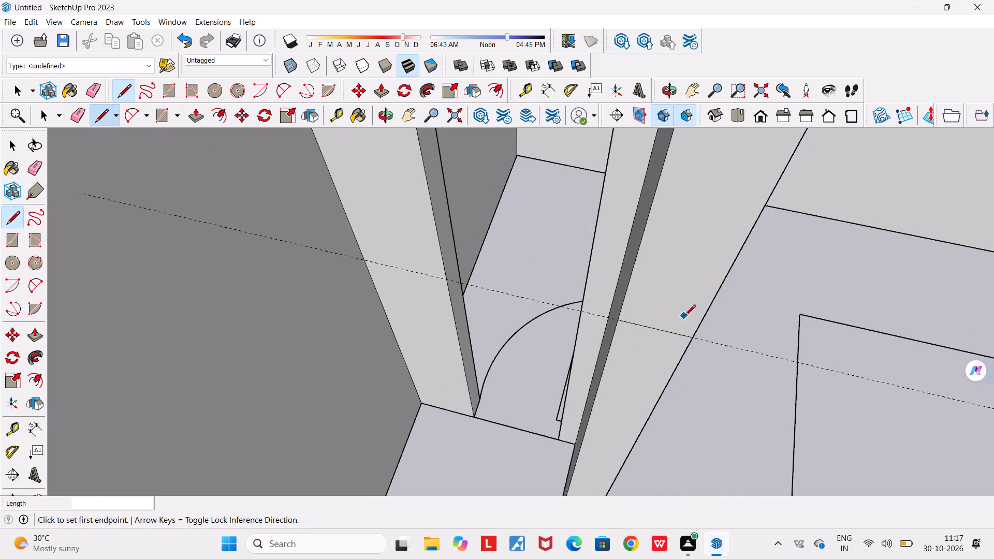
pyautogui.moveTo(672, 308); pyautogui.dragTo(563, 242, button='middle')
pyautogui.scroll(-9, 563, 242)
pyautogui.moveTo(584, 254); pyautogui.dragTo(421, 233, button='middle')
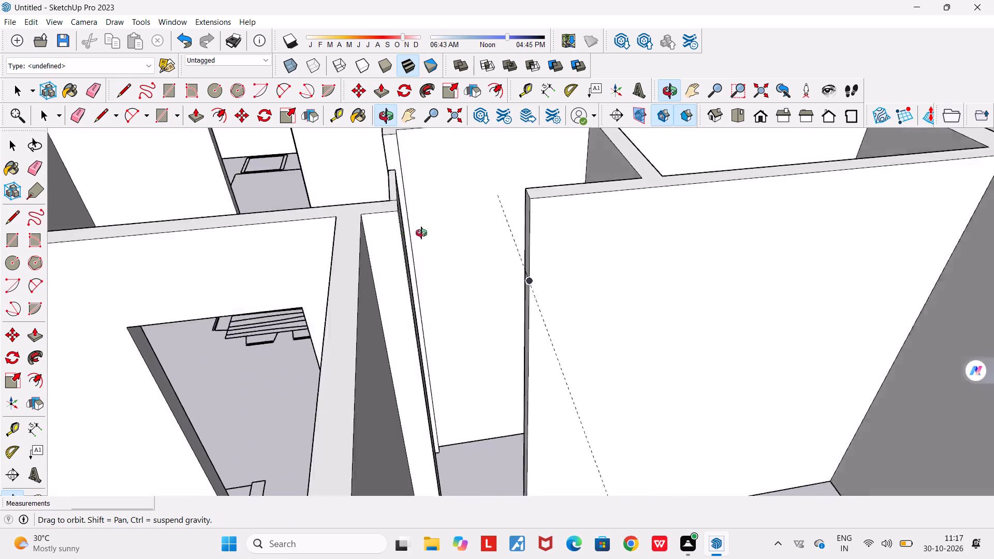
pyautogui.moveTo(421, 233); pyautogui.dragTo(357, 247, button='middle')
pyautogui.scroll(3, 388, 247)
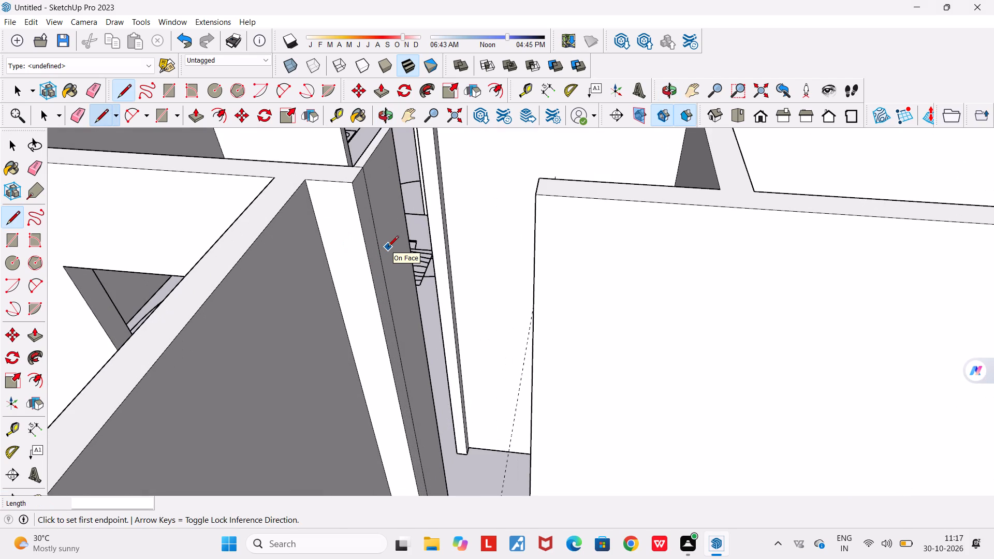
pyautogui.press('space')
pyautogui.hscroll(1, 388, 247)
pyautogui.click(96, 91)
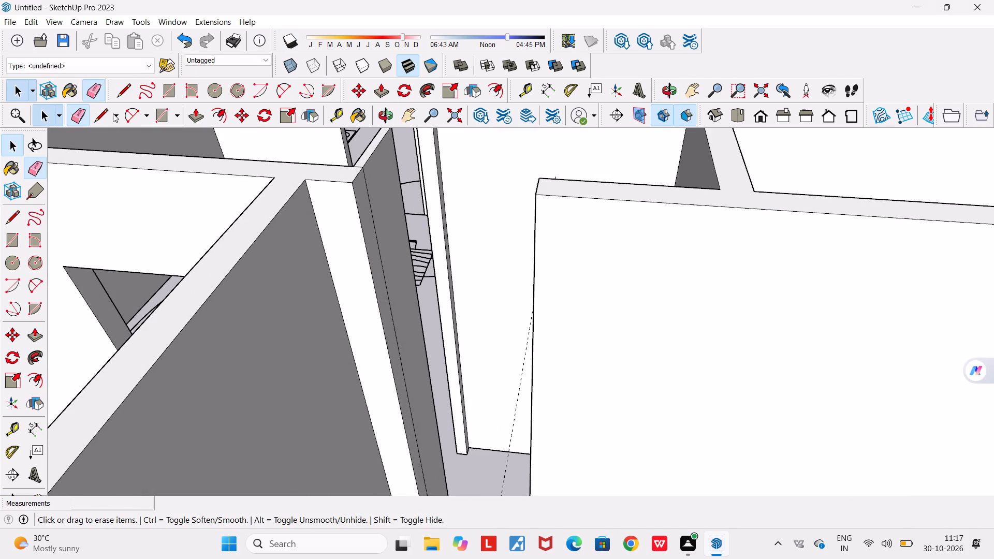
pyautogui.moveTo(389, 253); pyautogui.dragTo(377, 253)
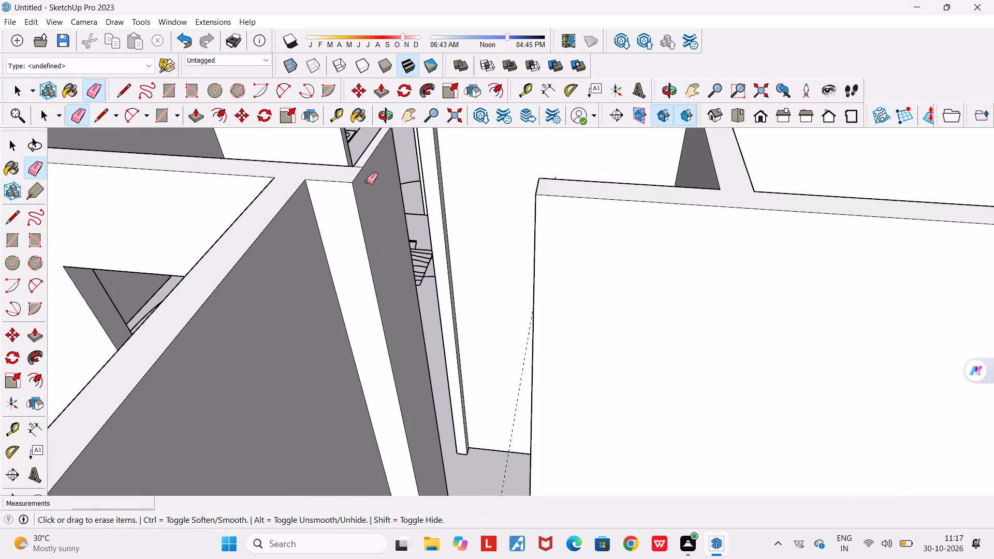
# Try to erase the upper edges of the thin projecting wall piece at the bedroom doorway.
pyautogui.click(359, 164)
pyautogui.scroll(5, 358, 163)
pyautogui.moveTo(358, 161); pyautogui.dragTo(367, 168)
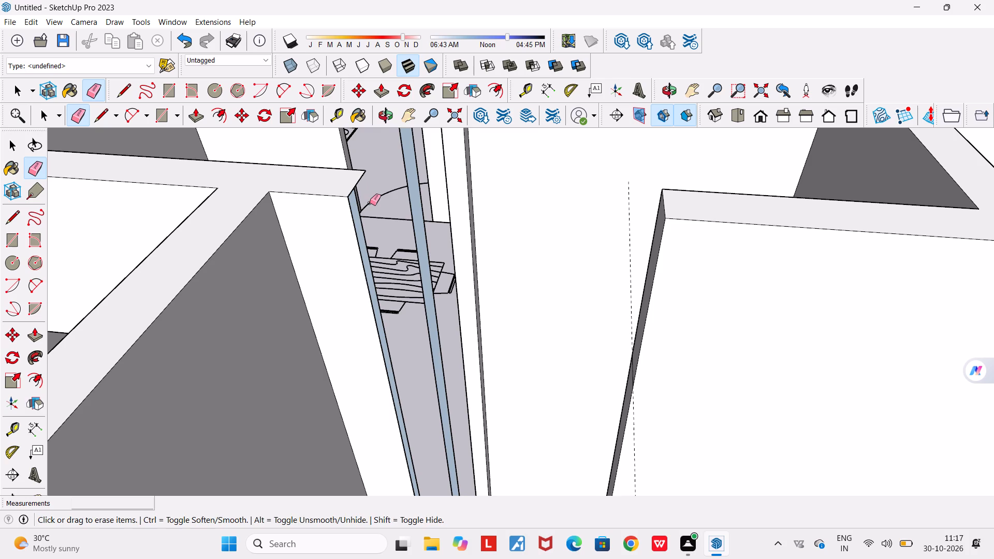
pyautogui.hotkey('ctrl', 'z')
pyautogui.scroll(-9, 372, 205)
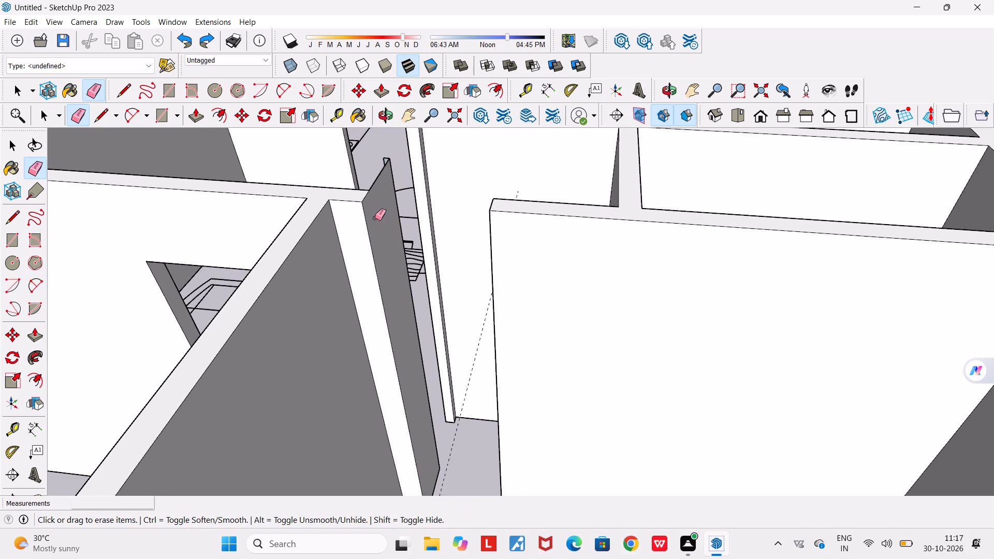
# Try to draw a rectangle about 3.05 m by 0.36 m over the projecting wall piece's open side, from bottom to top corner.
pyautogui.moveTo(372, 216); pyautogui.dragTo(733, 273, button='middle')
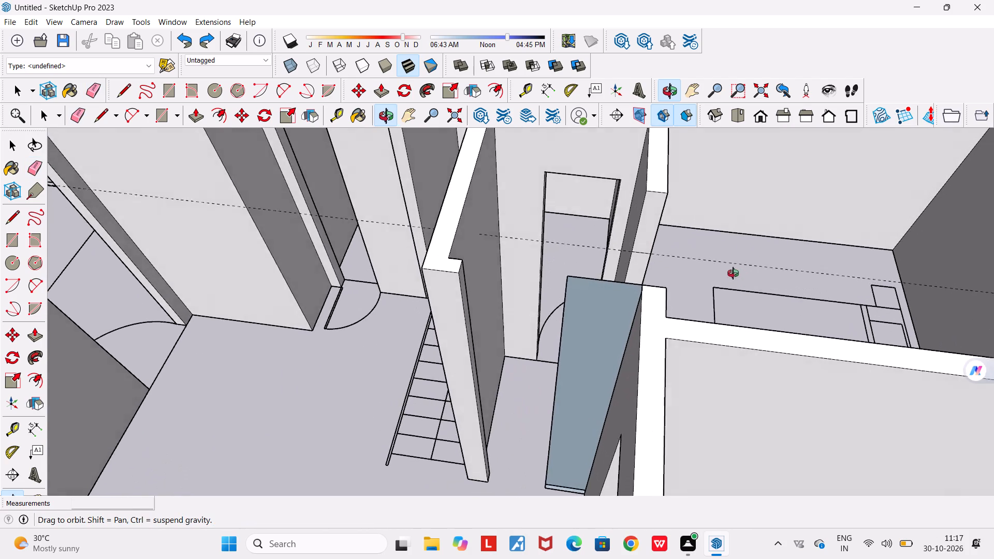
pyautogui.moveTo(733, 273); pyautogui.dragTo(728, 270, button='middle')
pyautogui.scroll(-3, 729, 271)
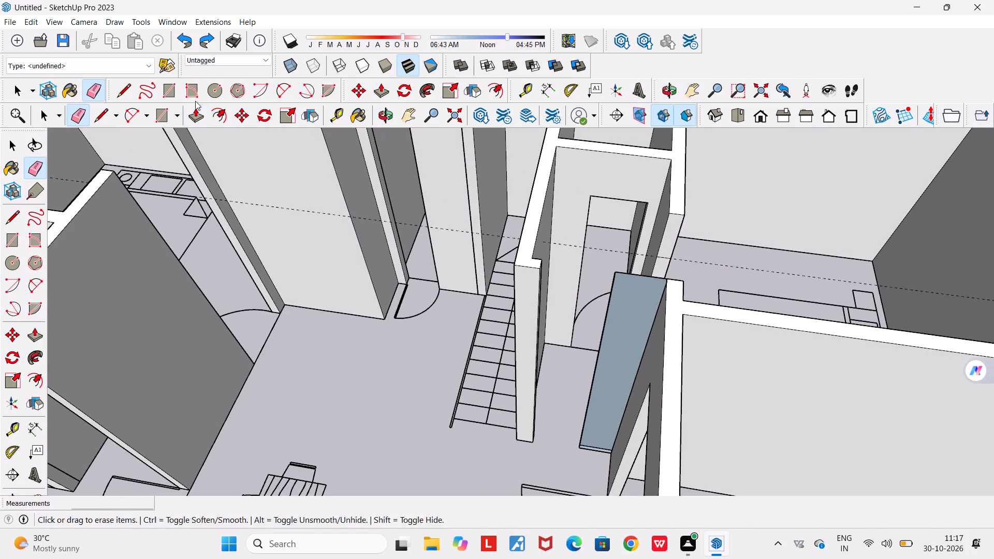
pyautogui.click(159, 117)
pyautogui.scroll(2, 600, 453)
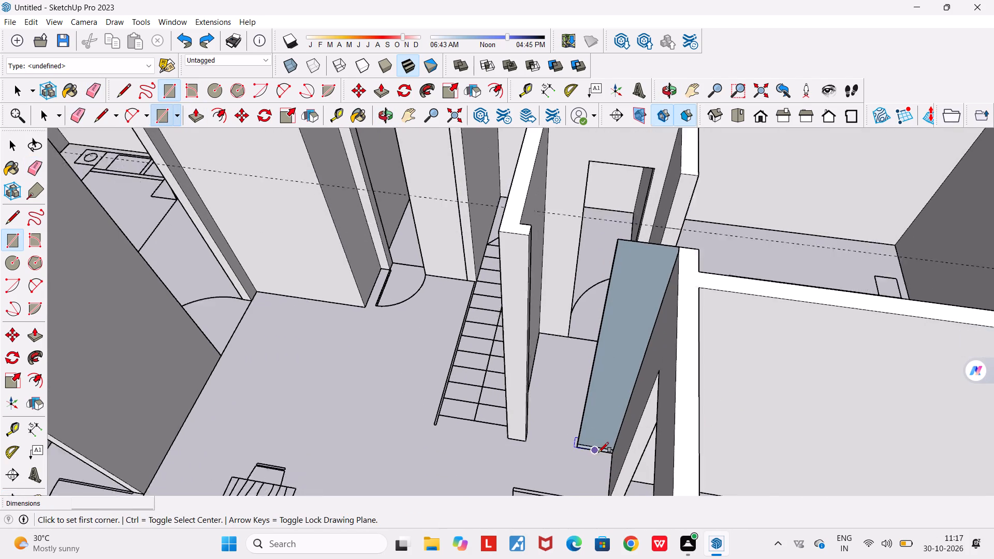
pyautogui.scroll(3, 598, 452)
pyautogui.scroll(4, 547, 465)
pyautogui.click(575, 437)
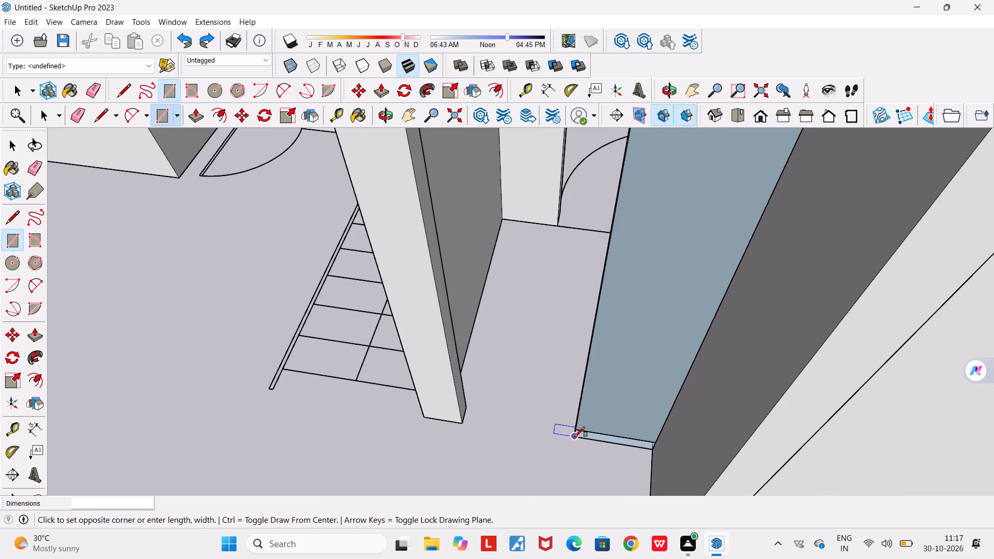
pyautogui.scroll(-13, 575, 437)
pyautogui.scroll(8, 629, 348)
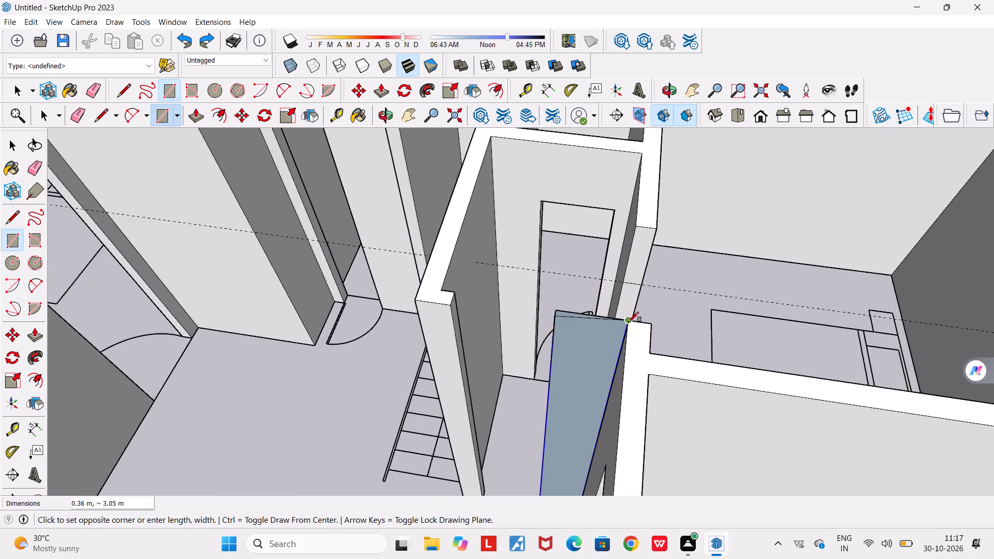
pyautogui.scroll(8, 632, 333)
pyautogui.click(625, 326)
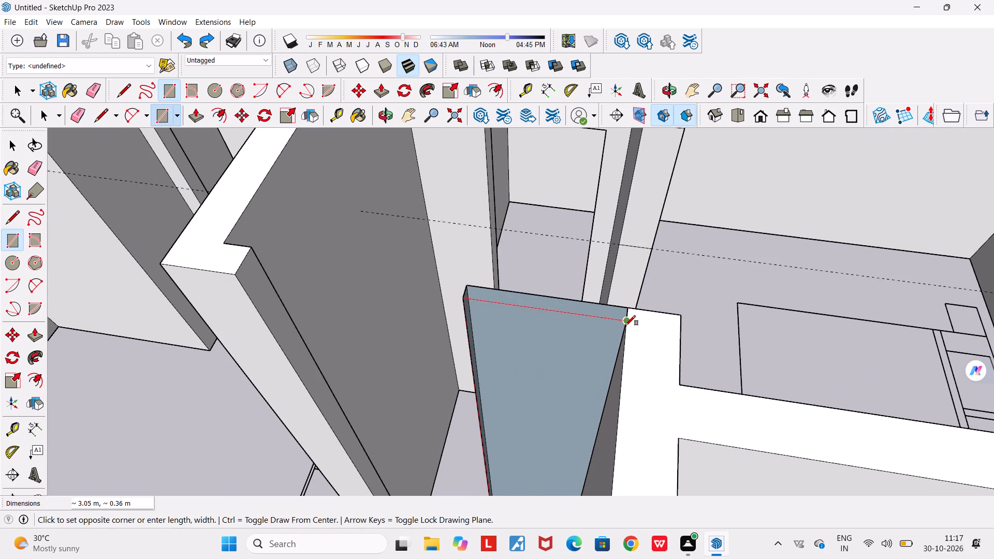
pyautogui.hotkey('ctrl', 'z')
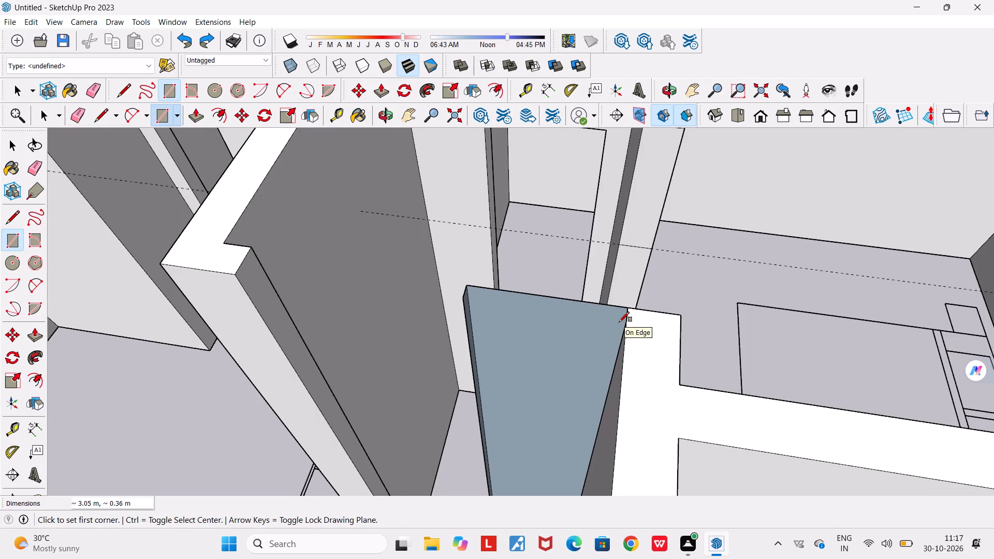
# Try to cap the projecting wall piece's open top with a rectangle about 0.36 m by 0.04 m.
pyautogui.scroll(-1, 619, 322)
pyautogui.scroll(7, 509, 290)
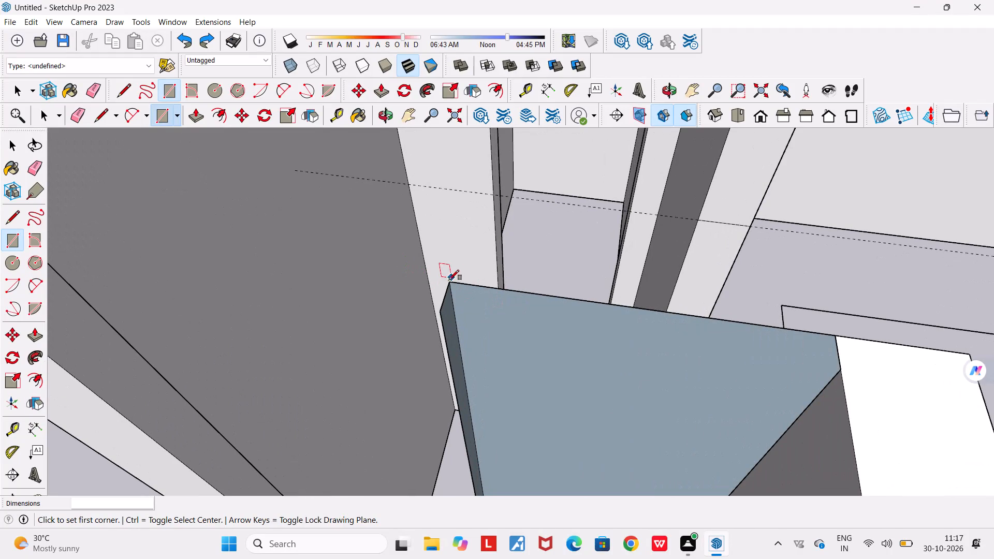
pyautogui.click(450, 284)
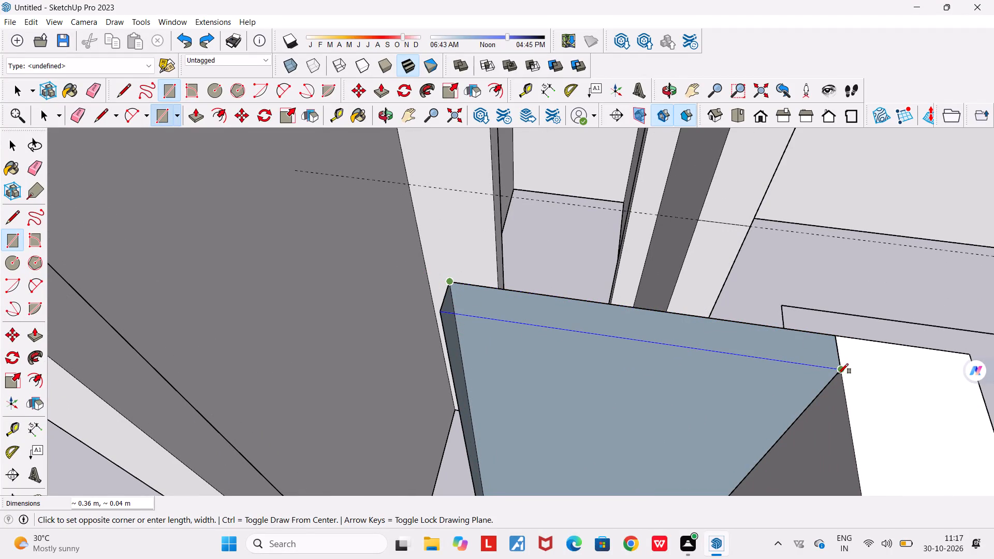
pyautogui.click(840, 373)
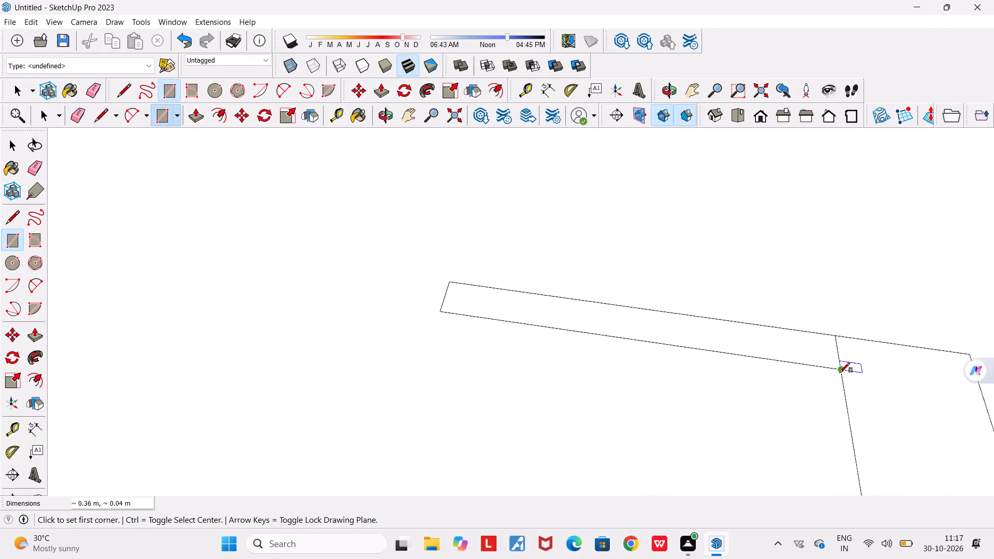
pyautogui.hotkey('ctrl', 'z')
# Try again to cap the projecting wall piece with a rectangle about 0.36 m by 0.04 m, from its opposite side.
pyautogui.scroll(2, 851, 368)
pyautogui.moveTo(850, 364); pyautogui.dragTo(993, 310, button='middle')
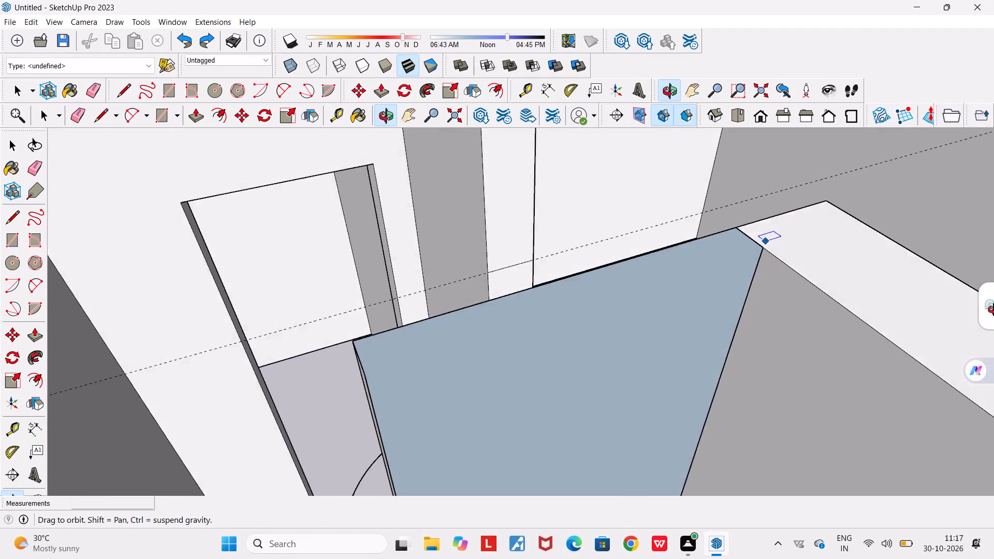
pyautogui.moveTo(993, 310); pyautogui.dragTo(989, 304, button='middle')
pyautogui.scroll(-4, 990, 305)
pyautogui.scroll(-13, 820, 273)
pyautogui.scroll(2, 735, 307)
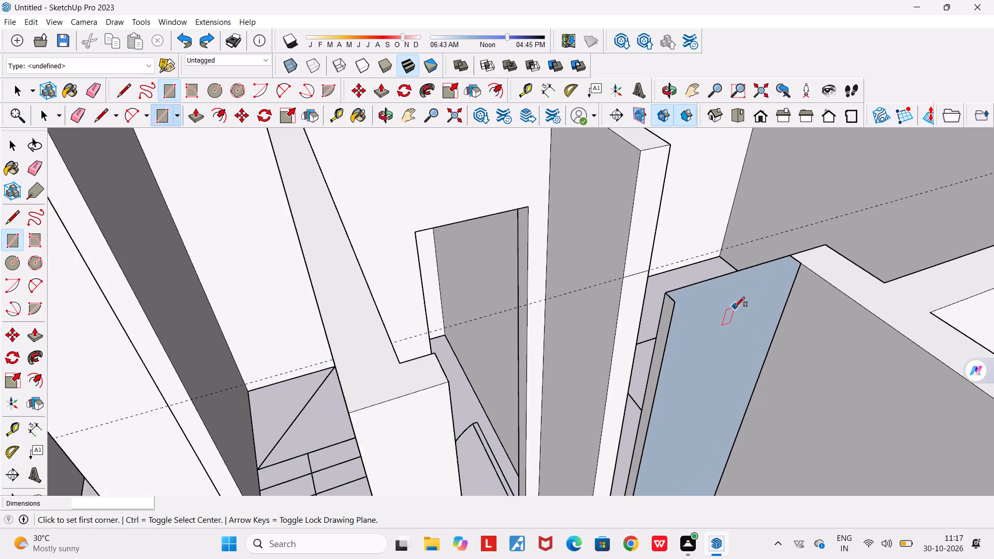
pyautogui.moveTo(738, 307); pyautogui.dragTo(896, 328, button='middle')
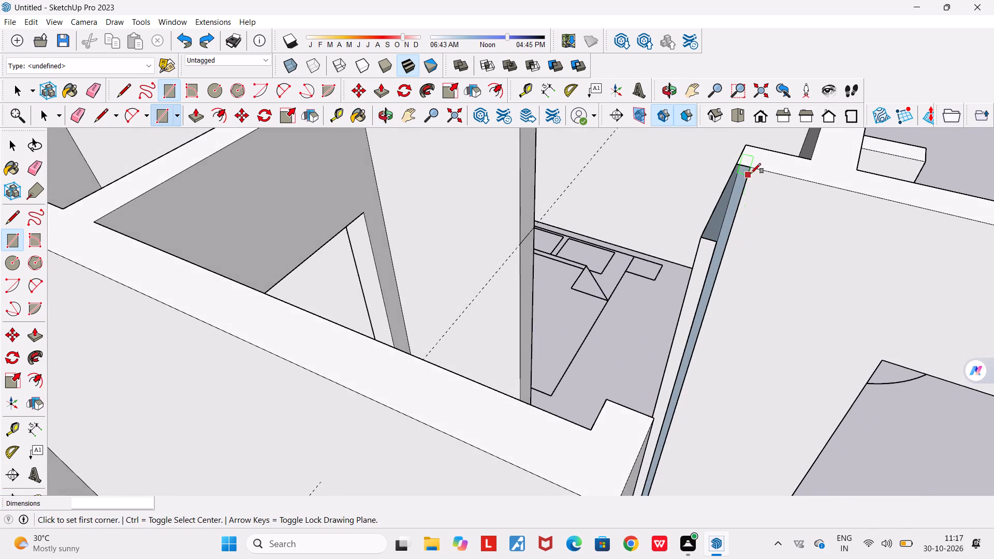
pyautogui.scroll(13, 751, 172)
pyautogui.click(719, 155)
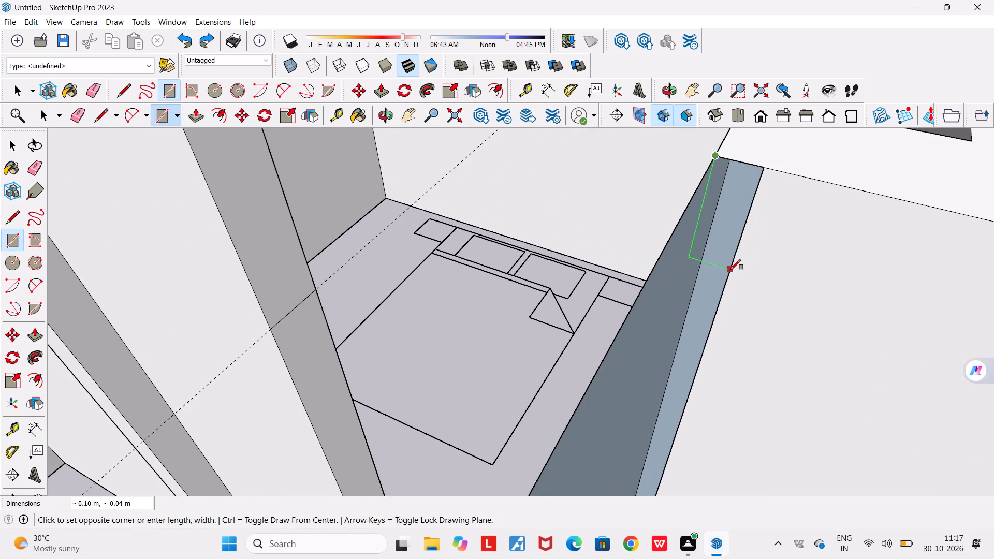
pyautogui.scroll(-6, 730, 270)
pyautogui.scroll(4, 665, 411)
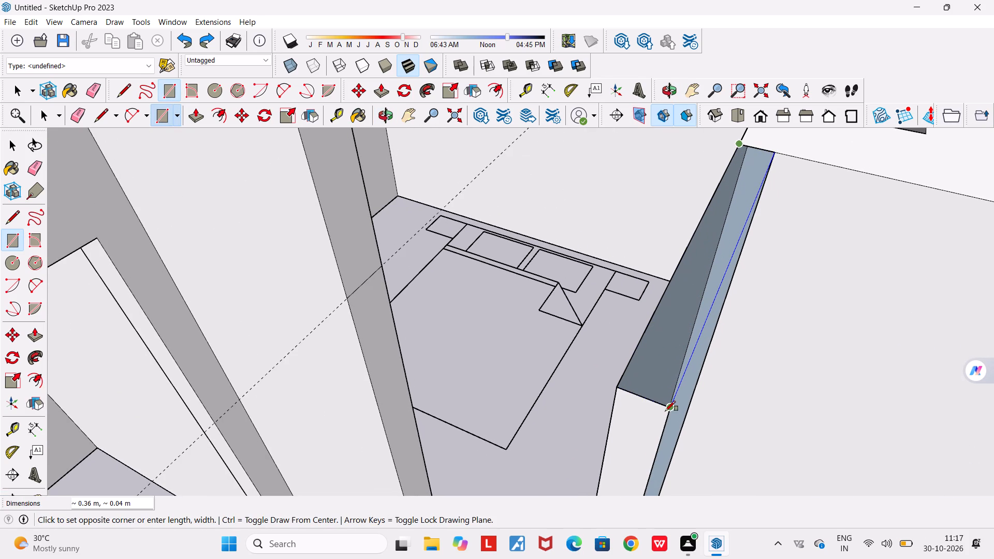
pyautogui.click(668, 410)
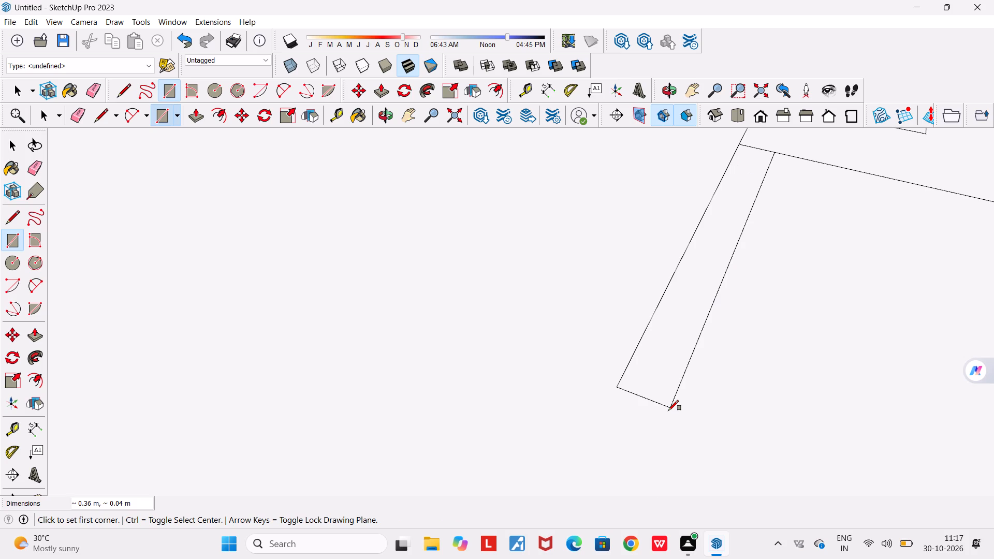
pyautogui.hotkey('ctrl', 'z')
# Erase the thin projecting wall piece at the bedroom doorway, including its leftover vertical and short edges.
pyautogui.moveTo(661, 405); pyautogui.dragTo(573, 346, button='middle')
pyautogui.scroll(-12, 573, 346)
pyautogui.moveTo(631, 386); pyautogui.dragTo(636, 391, button='middle')
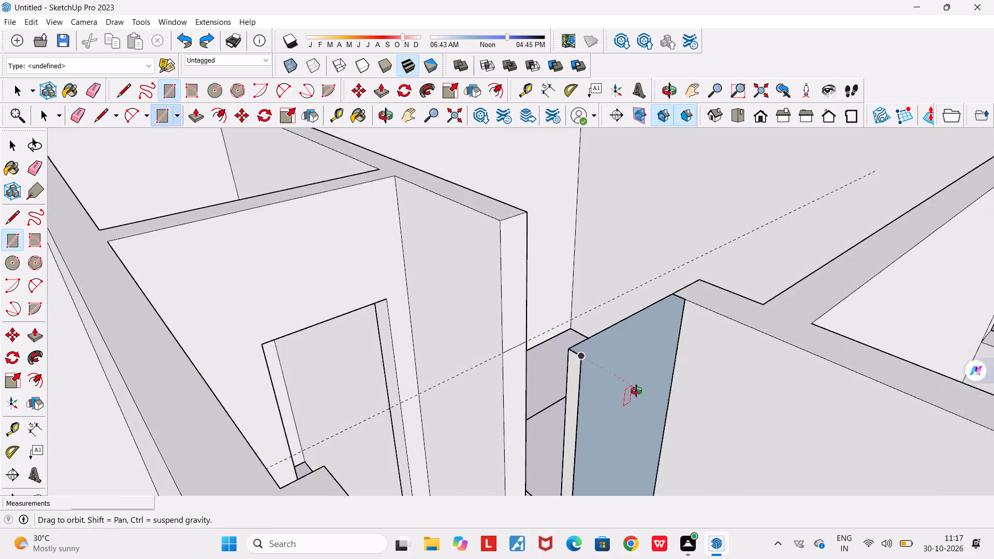
pyautogui.moveTo(636, 391); pyautogui.dragTo(820, 463, button='middle')
pyautogui.moveTo(798, 446); pyautogui.dragTo(789, 439)
pyautogui.press('space')
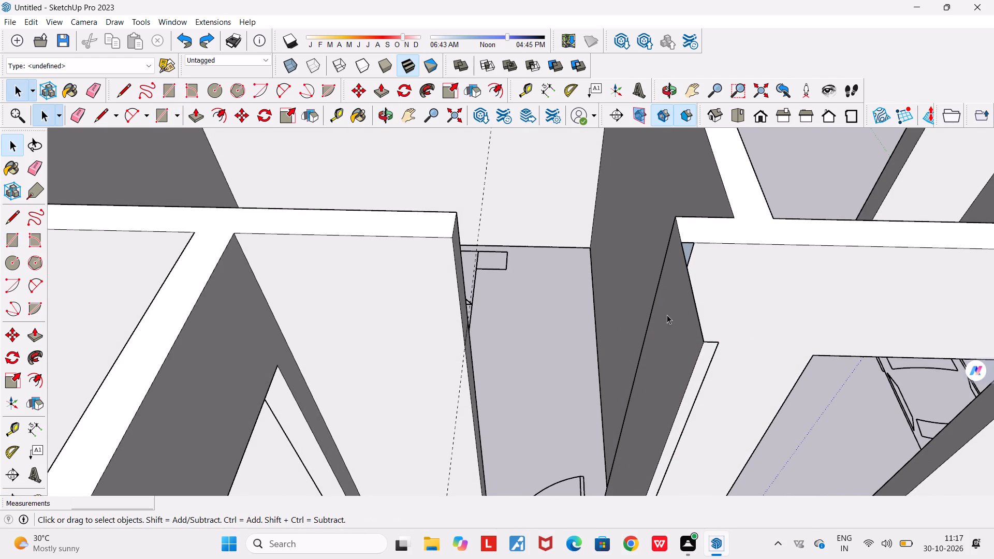
pyautogui.press('e')
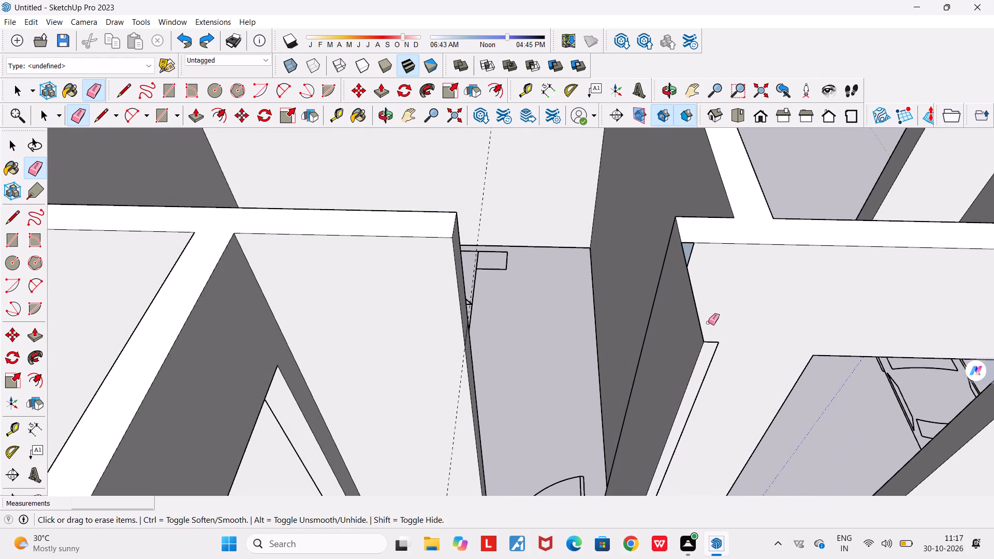
pyautogui.moveTo(707, 322); pyautogui.dragTo(694, 319)
pyautogui.moveTo(705, 352); pyautogui.dragTo(708, 395)
pyautogui.moveTo(697, 372); pyautogui.dragTo(686, 364)
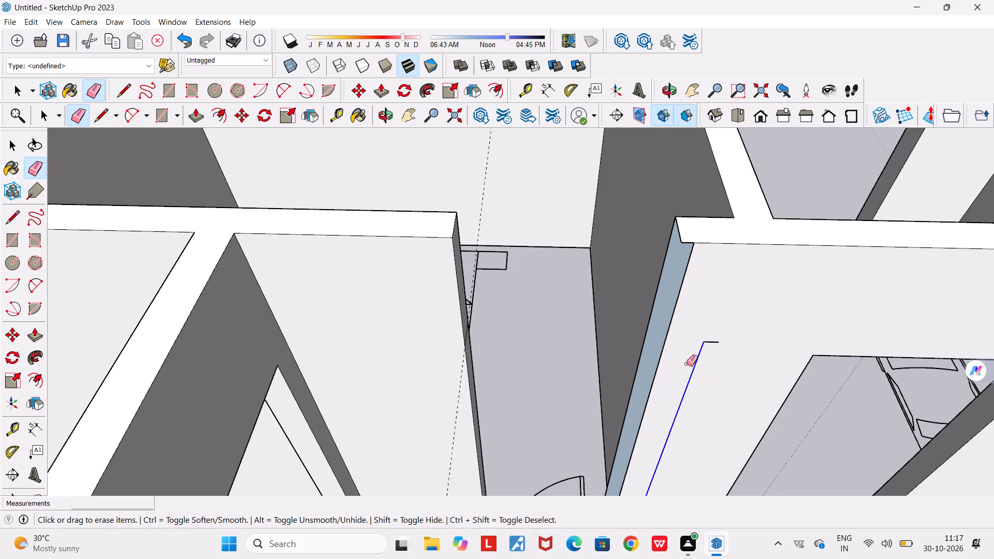
pyautogui.click(699, 352)
pyautogui.moveTo(715, 333); pyautogui.dragTo(712, 370)
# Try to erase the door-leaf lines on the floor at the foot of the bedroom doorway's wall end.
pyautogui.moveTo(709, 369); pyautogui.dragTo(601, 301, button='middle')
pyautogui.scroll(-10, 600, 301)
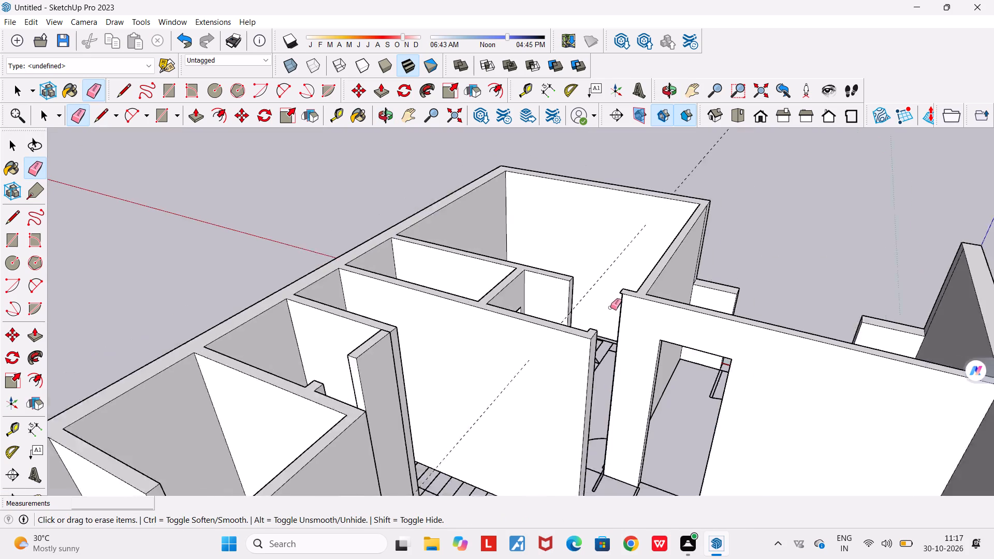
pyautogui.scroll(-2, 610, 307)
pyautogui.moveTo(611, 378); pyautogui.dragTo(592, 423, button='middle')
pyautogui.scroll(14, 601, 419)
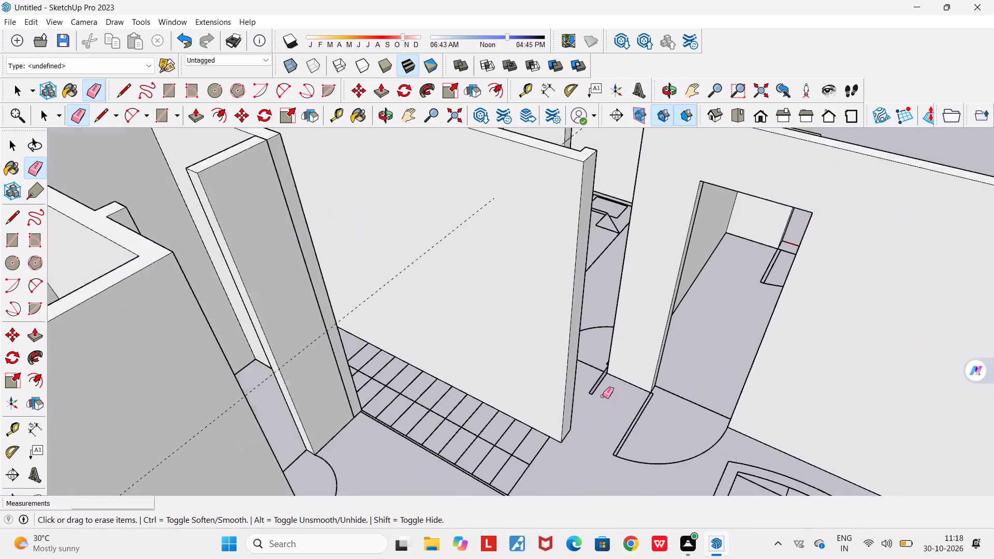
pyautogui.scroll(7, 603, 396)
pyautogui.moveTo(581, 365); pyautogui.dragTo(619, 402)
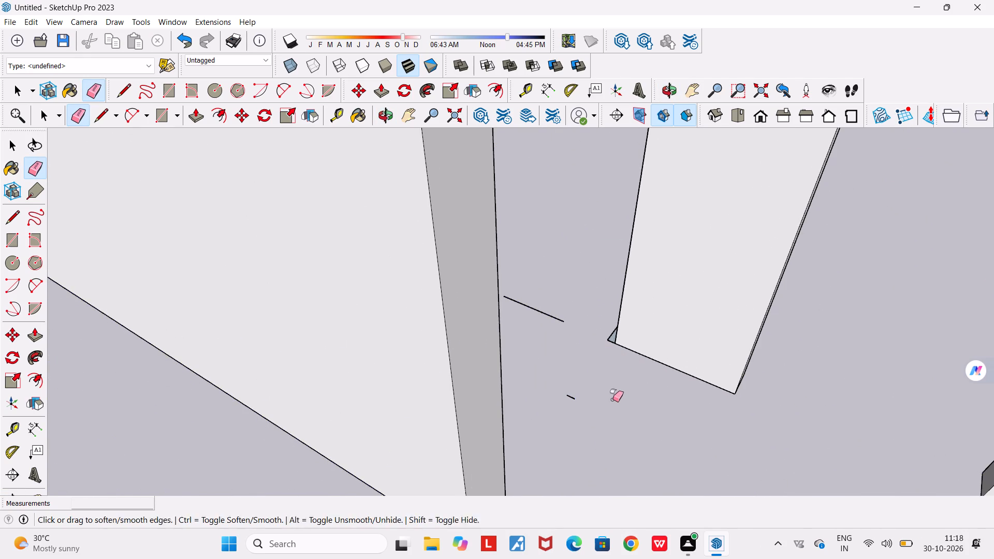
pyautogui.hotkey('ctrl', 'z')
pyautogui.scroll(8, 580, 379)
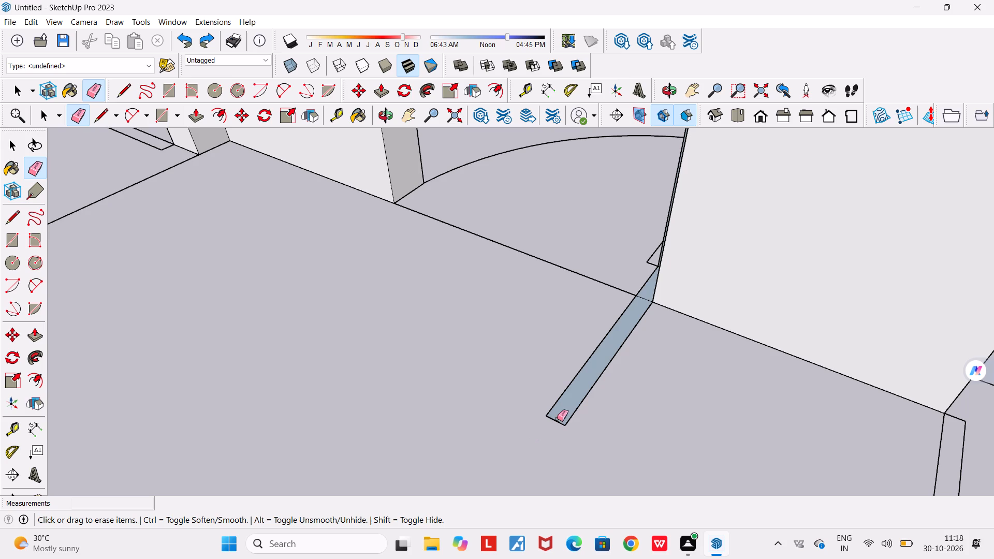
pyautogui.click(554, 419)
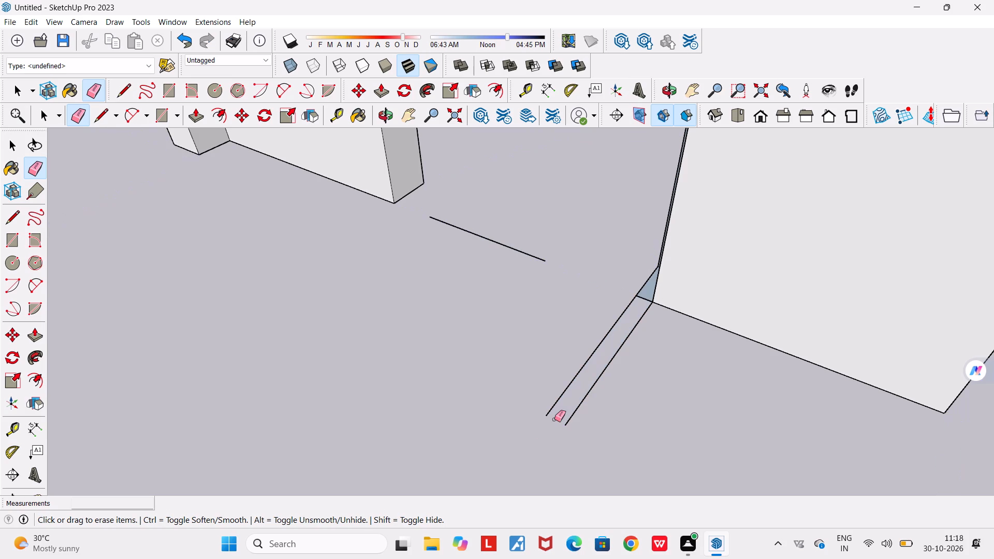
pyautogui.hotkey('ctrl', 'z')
# Examine the bedroom doorway's wall end and floor junction, the whole house model, and the doorway again from the bedroom side.
pyautogui.scroll(-8, 554, 419)
pyautogui.moveTo(559, 422); pyautogui.dragTo(587, 424, button='middle')
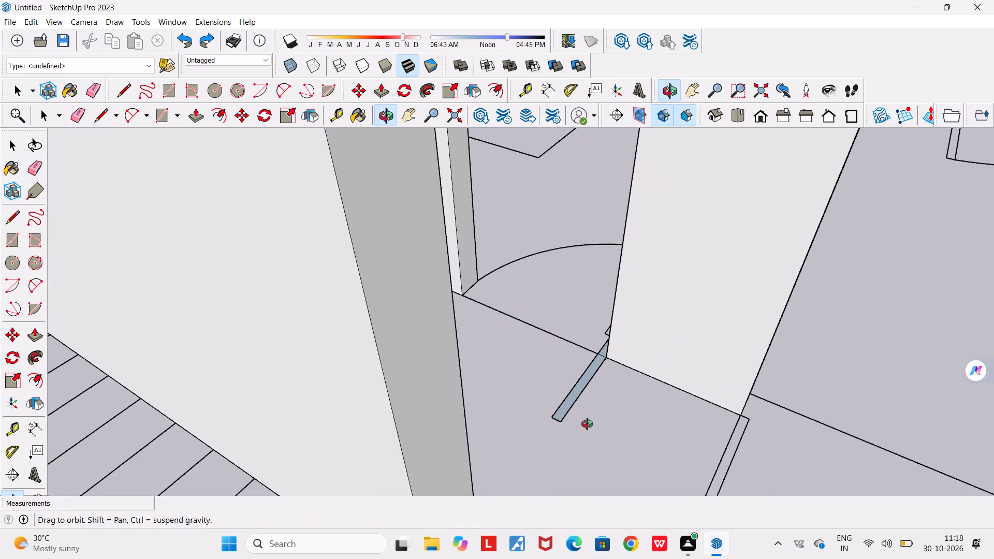
pyautogui.moveTo(587, 424); pyautogui.dragTo(742, 532, button='middle')
pyautogui.scroll(-4, 740, 530)
pyautogui.moveTo(626, 302); pyautogui.dragTo(789, 322, button='middle')
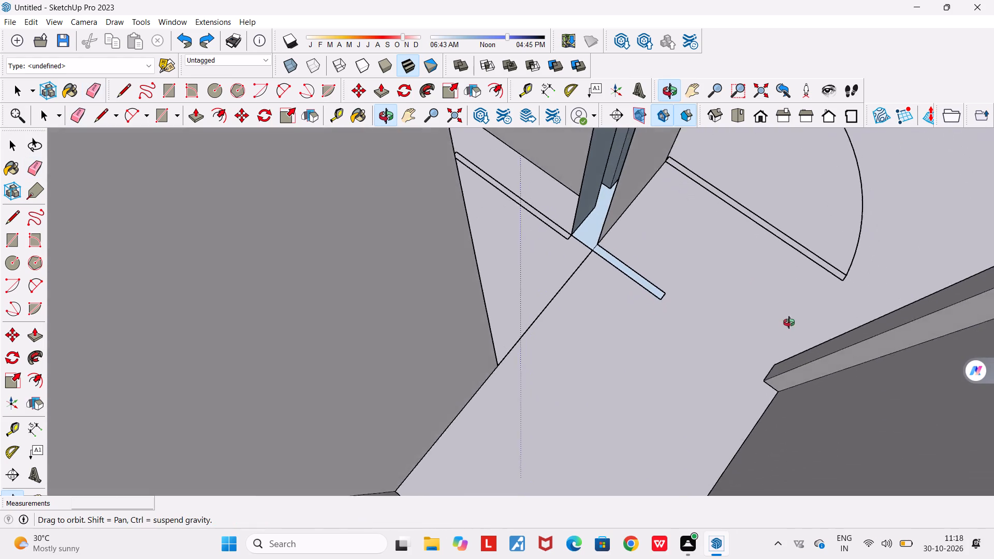
pyautogui.moveTo(789, 322); pyautogui.dragTo(766, 301, button='middle')
pyautogui.scroll(-5, 668, 236)
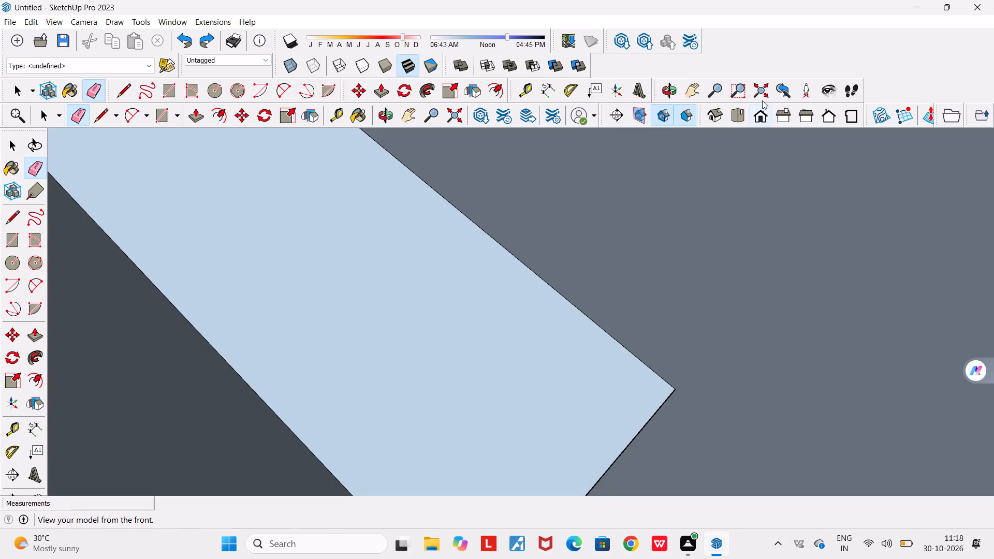
pyautogui.click(762, 94)
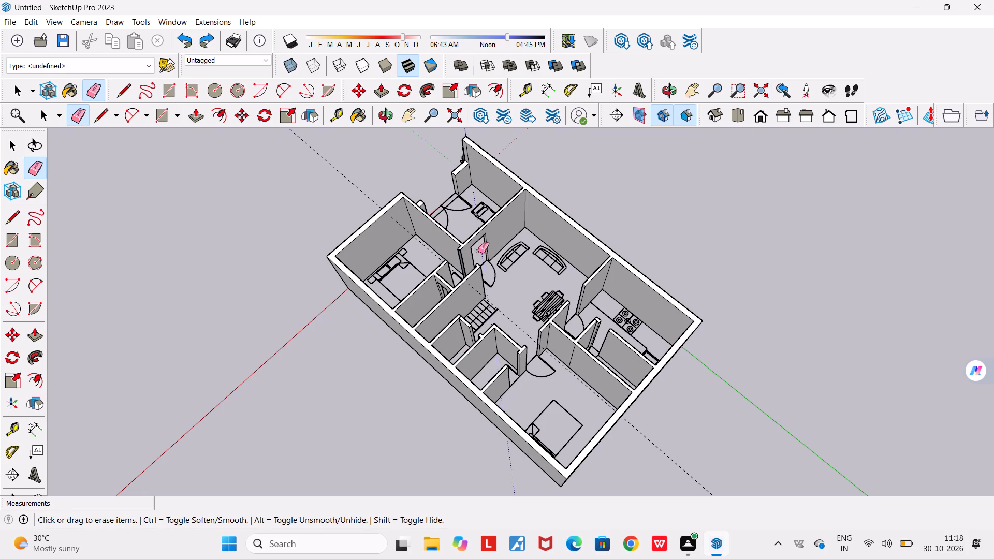
pyautogui.scroll(6, 618, 319)
pyautogui.scroll(-6, 618, 319)
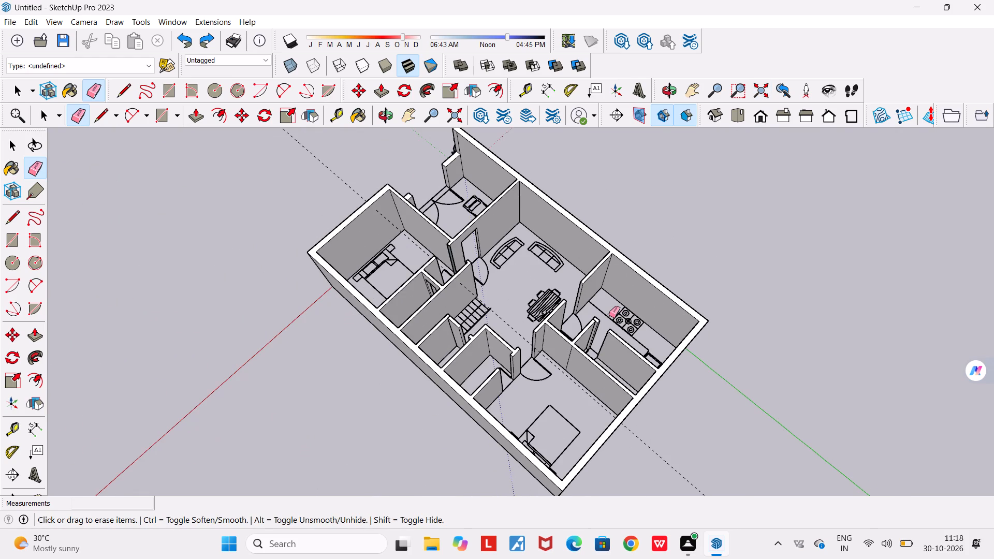
pyautogui.scroll(4, 355, 231)
pyautogui.moveTo(362, 330); pyautogui.dragTo(769, 359, button='middle')
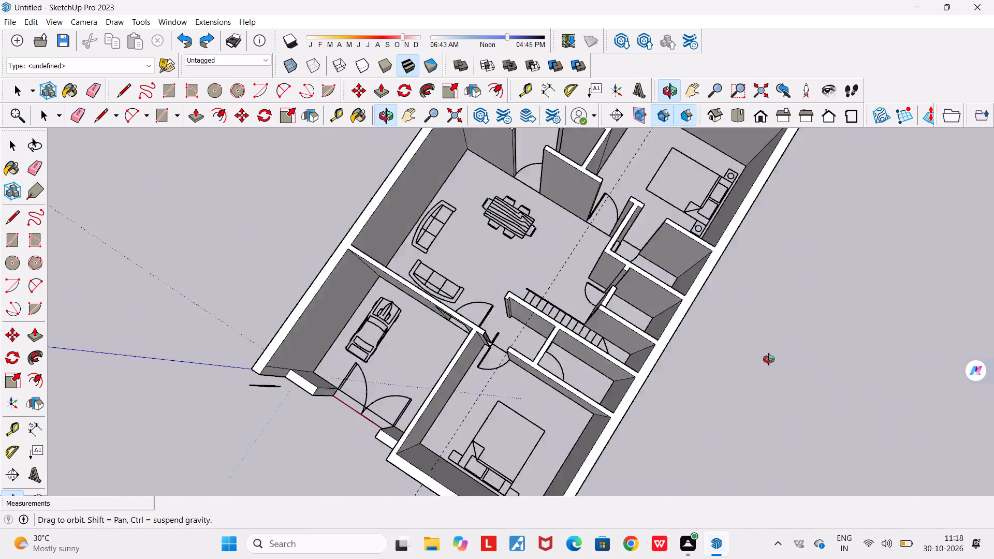
pyautogui.moveTo(769, 359); pyautogui.dragTo(828, 245, button='middle')
pyautogui.scroll(1, 608, 311)
pyautogui.moveTo(573, 314); pyautogui.dragTo(357, 319, button='middle')
pyautogui.scroll(4, 423, 292)
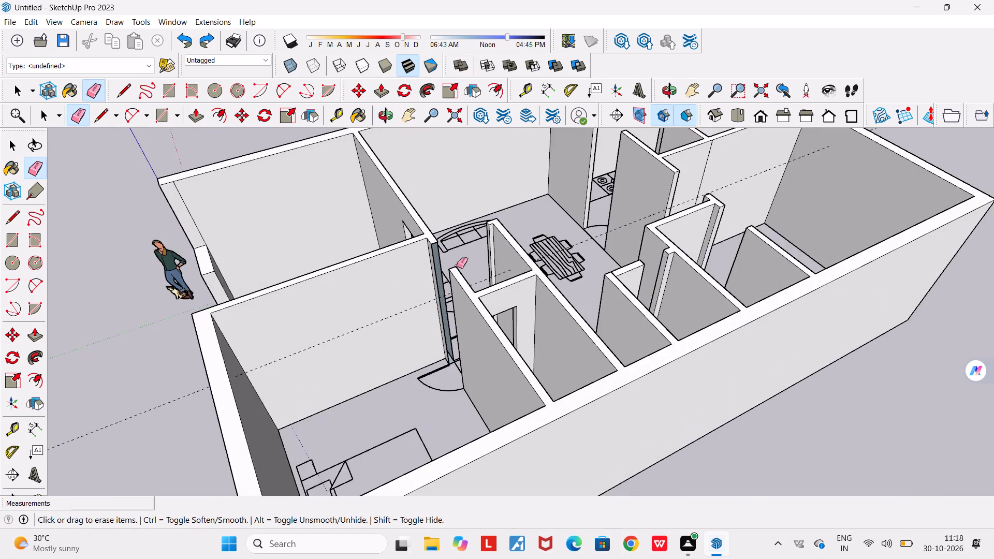
pyautogui.scroll(6, 457, 266)
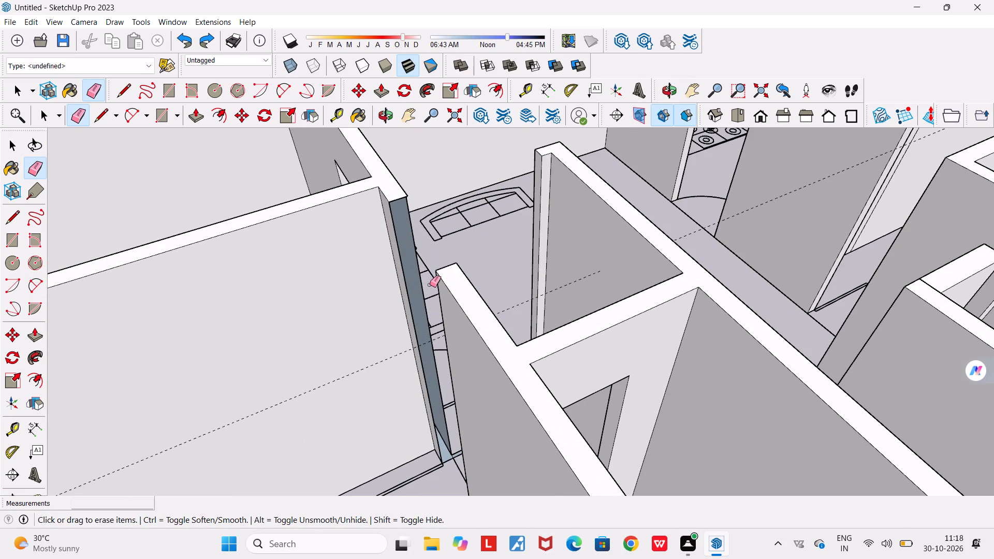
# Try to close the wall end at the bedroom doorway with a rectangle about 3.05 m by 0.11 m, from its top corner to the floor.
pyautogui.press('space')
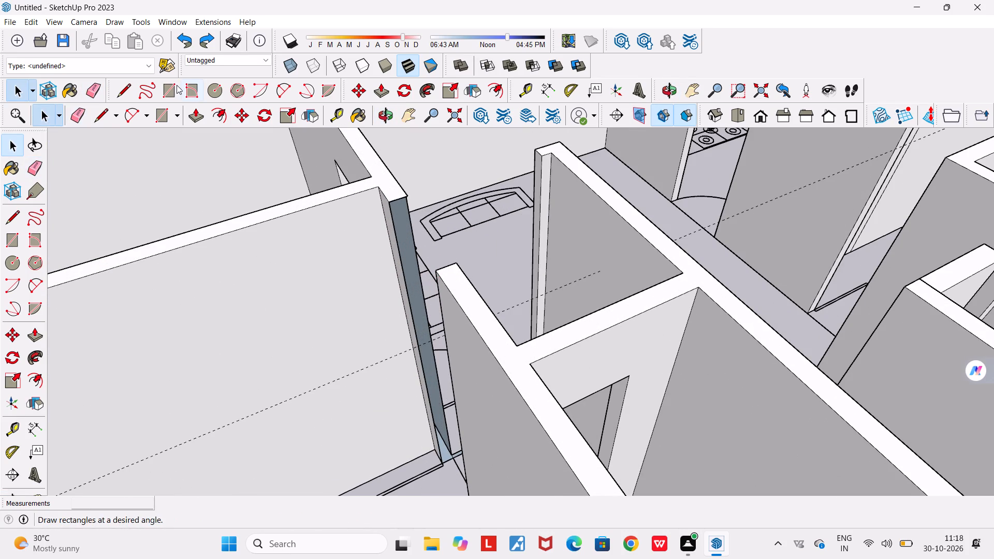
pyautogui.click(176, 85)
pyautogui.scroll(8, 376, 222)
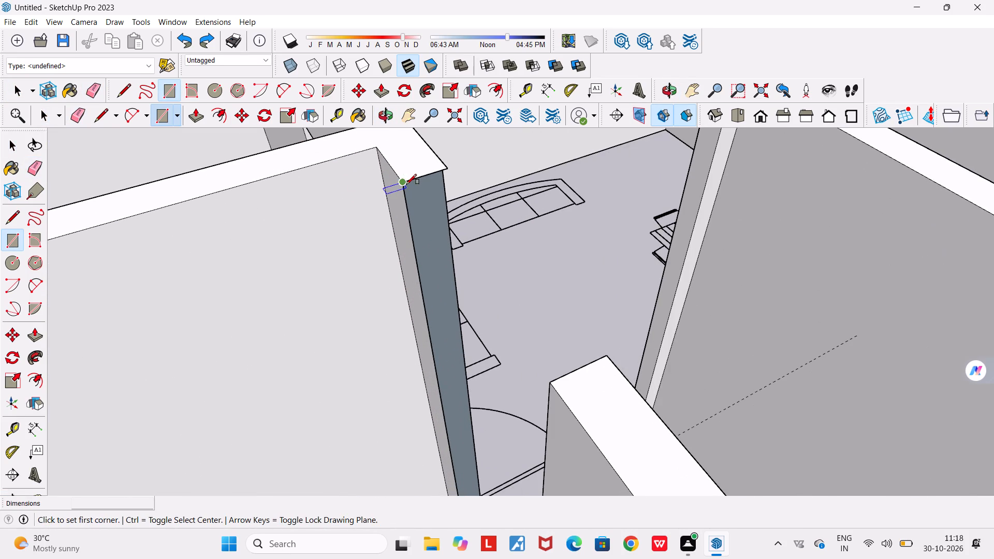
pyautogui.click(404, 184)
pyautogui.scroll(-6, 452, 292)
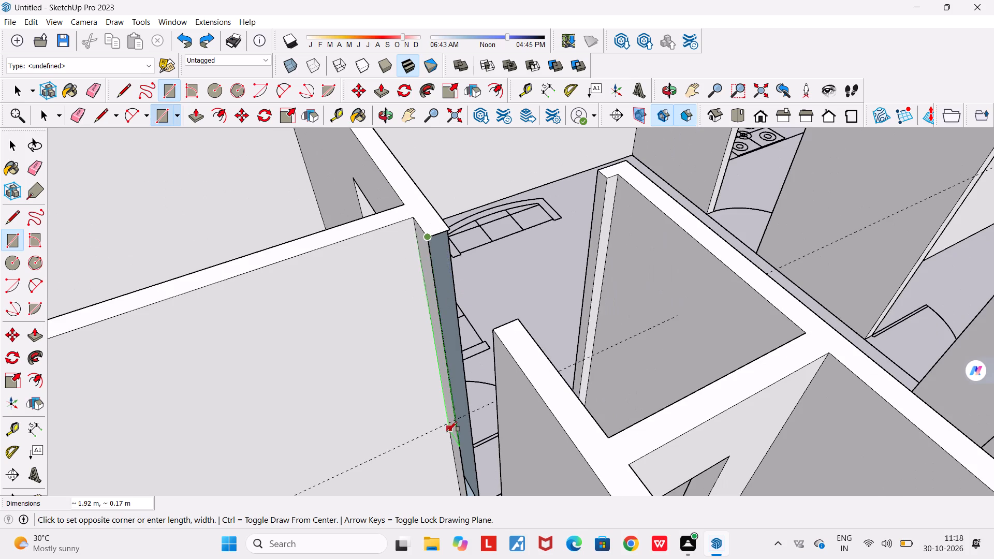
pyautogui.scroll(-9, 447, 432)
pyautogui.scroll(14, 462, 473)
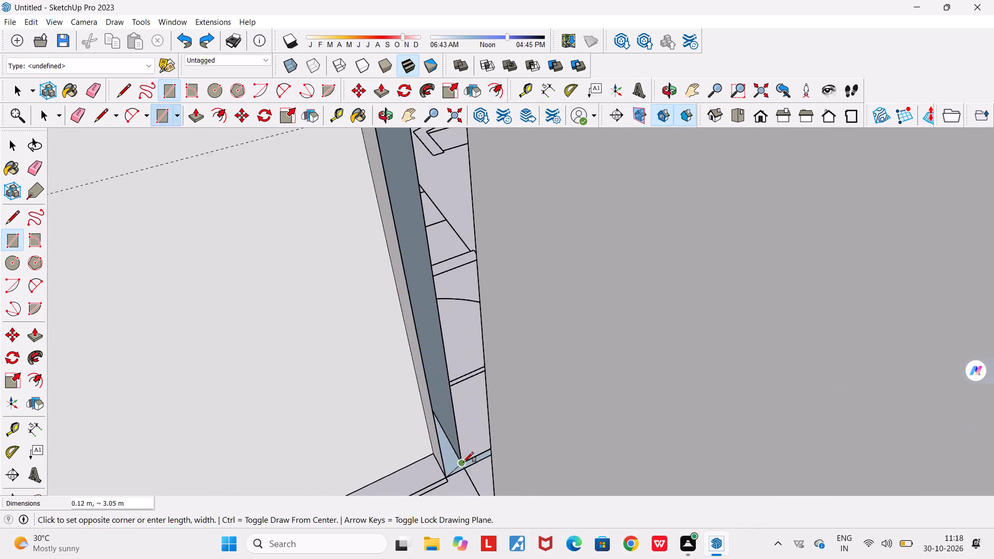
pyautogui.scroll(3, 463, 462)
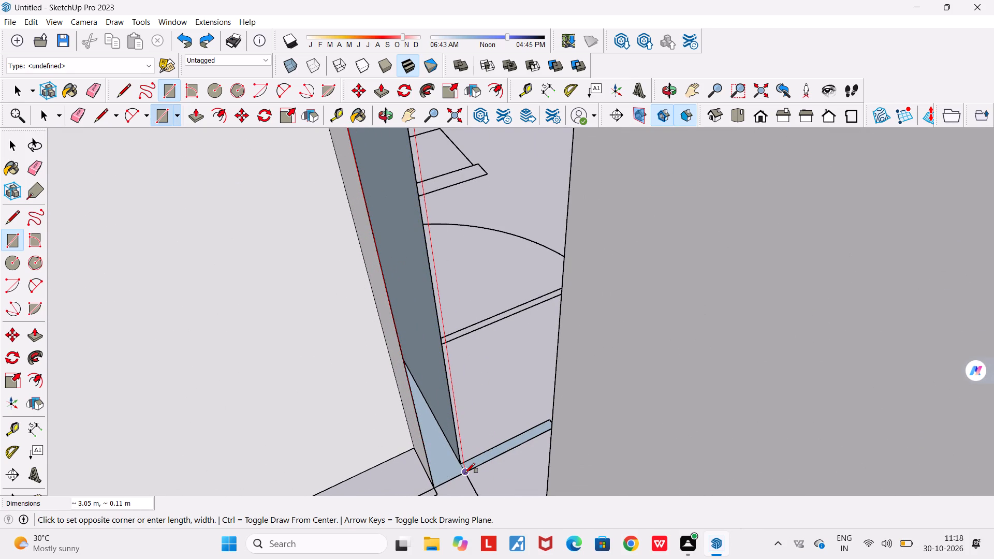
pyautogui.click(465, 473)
# Examine the house model from directly above and obliquely to check the result of the wall-end rectangle.
pyautogui.scroll(-3, 461, 463)
pyautogui.moveTo(462, 463); pyautogui.dragTo(243, 465, button='middle')
pyautogui.scroll(-2, 240, 462)
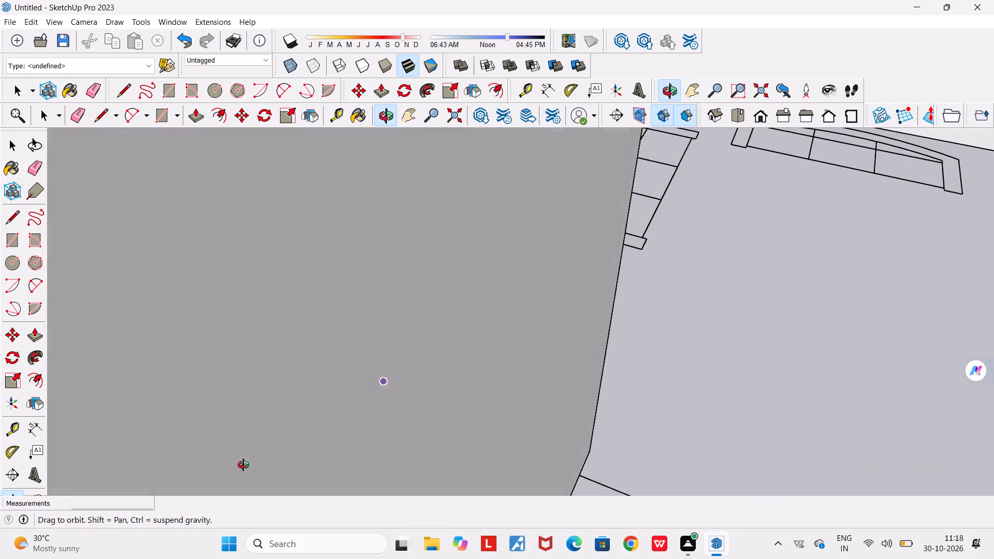
pyautogui.moveTo(243, 465); pyautogui.dragTo(253, 470, button='middle')
pyautogui.scroll(-8, 243, 465)
pyautogui.scroll(-17, 375, 387)
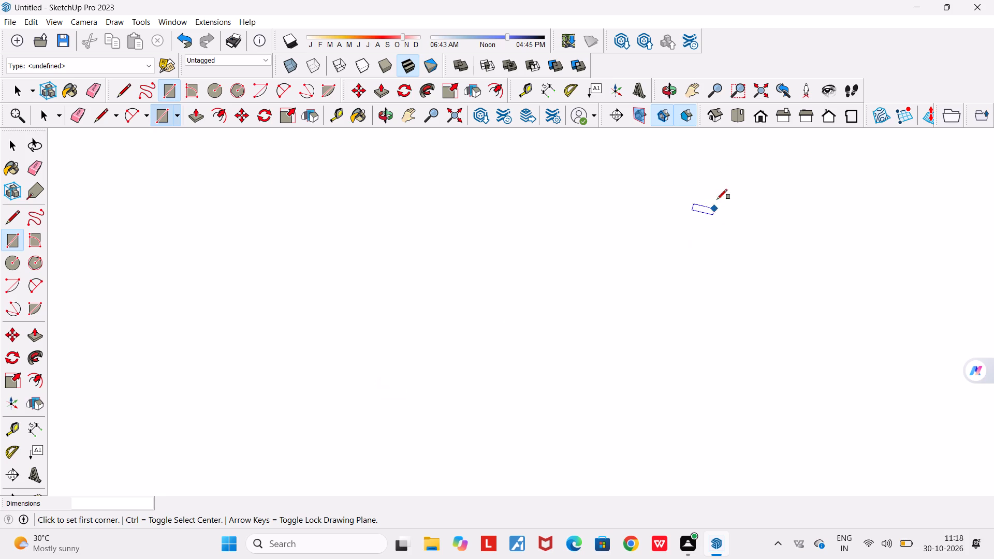
pyautogui.click(736, 120)
pyautogui.scroll(-16, 642, 267)
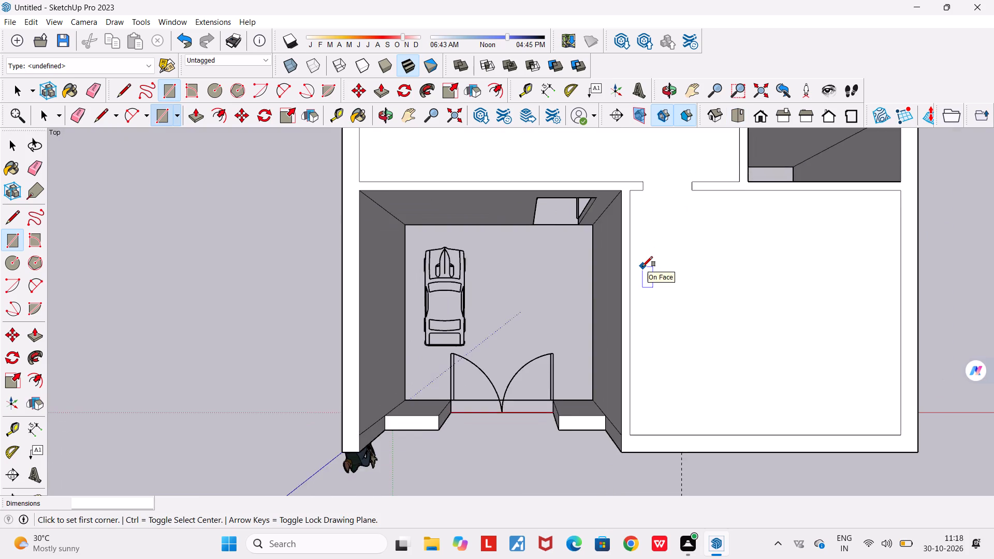
pyautogui.scroll(-5, 642, 267)
pyautogui.moveTo(657, 275); pyautogui.dragTo(460, 159, button='middle')
pyautogui.scroll(-6, 459, 159)
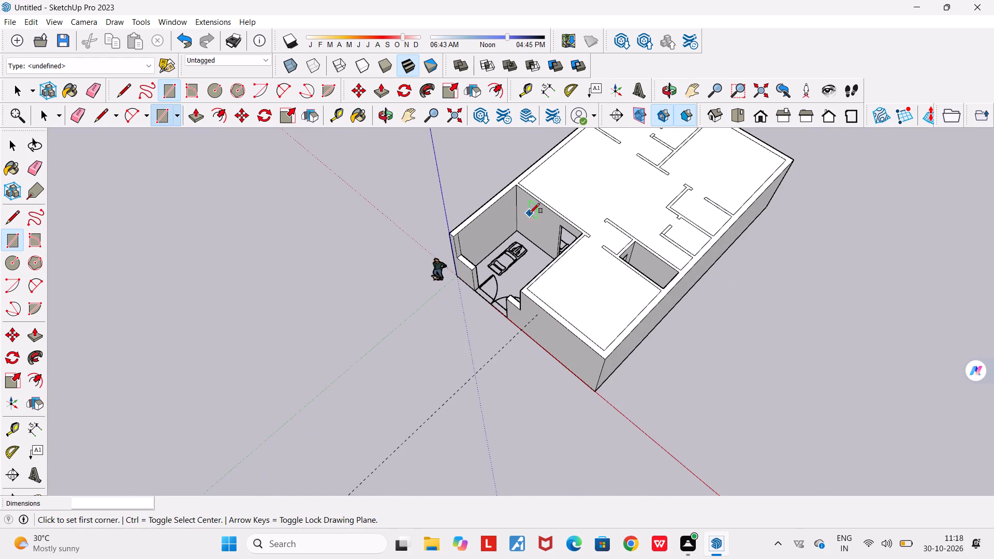
# Undo the wall-end rectangle and the preceding edits at the bedroom doorway, back to the thin projecting wall piece.
pyautogui.hotkey('ctrl', 'z')
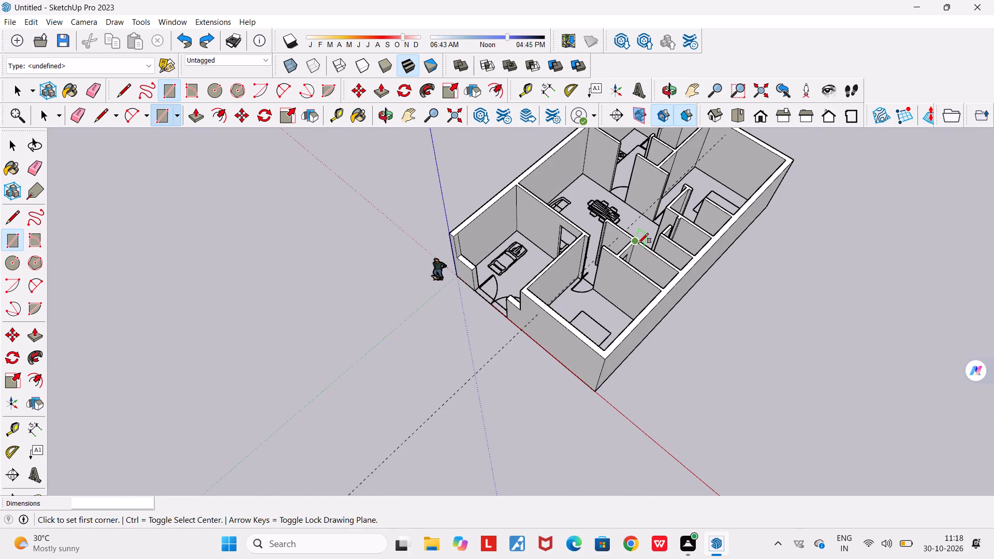
pyautogui.hotkey('ctrl', 'z')
pyautogui.hotkey('ctrl', 'z')
pyautogui.hotkey('ctrl', 'z')
pyautogui.hotkey('ctrl', 'z')
pyautogui.hotkey('ctrl', 'z')
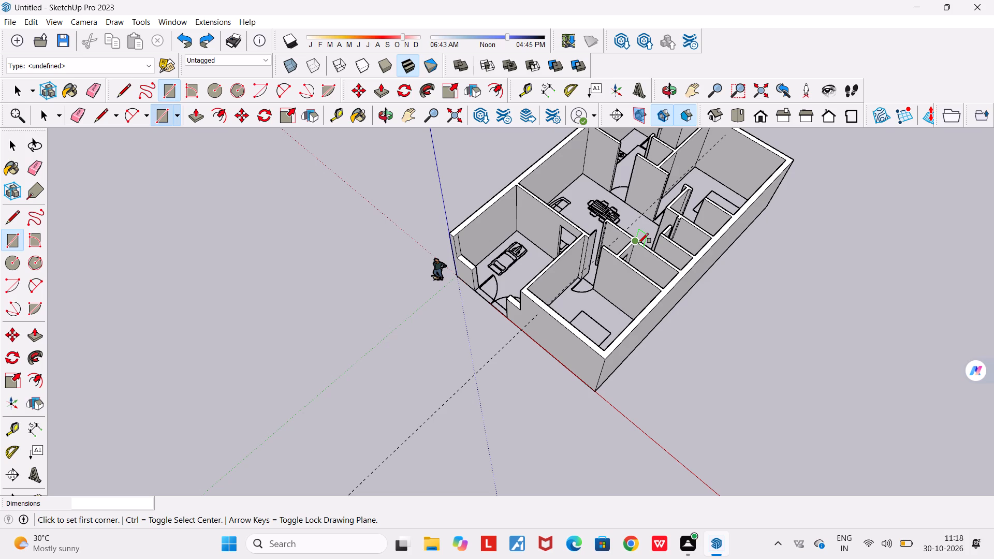
pyautogui.hotkey('ctrl', 'z')
pyautogui.hotkey('ctrl', 'z')
pyautogui.hotkey('ctrl', 'z')
pyautogui.scroll(8, 590, 246)
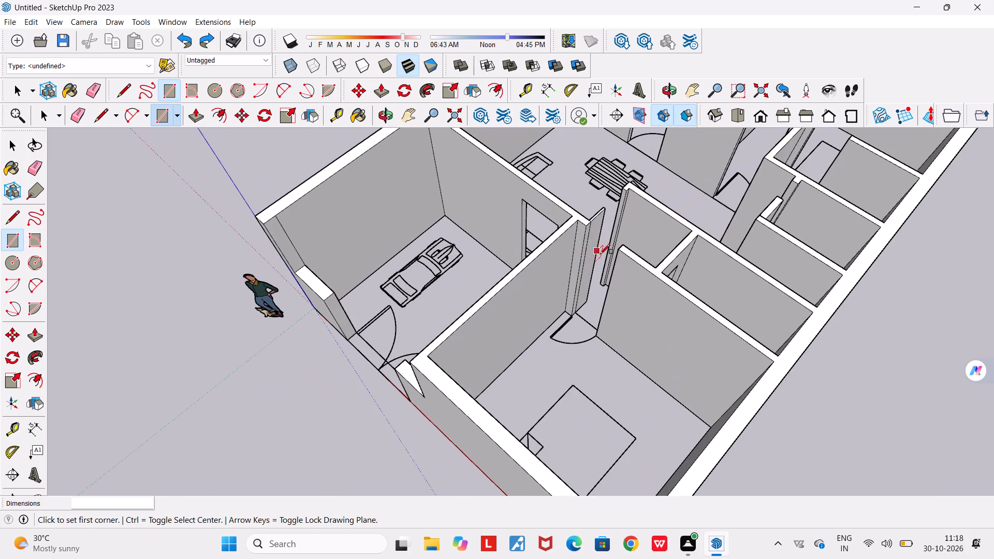
pyautogui.hotkey('ctrl', 'z')
# Erase the short seam line across the wall top where the projecting piece meets the wall at the bedroom doorway.
pyautogui.scroll(1, 601, 292)
pyautogui.moveTo(601, 292); pyautogui.dragTo(758, 317, button='middle')
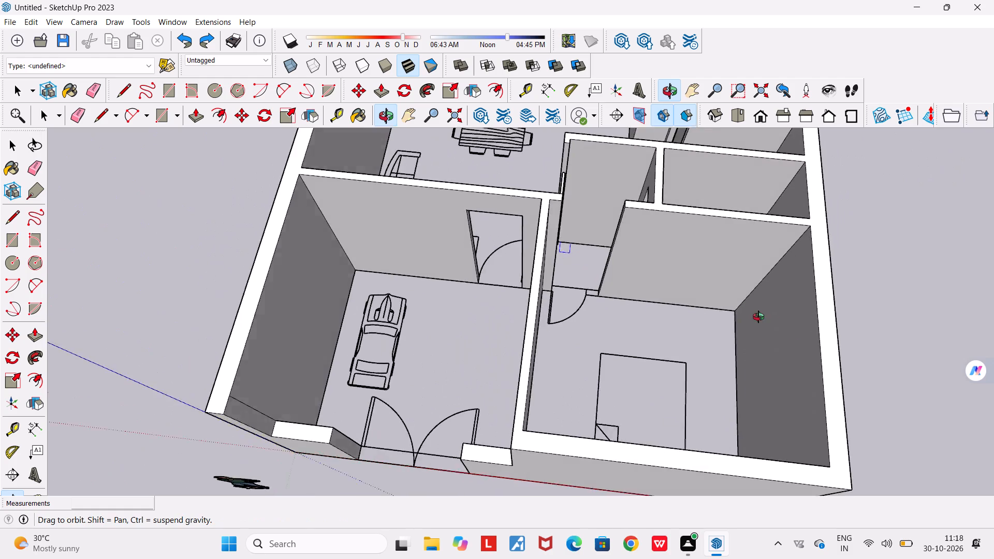
pyautogui.moveTo(758, 317); pyautogui.dragTo(993, 315, button='middle')
pyautogui.moveTo(480, 171); pyautogui.dragTo(860, 85, button='middle')
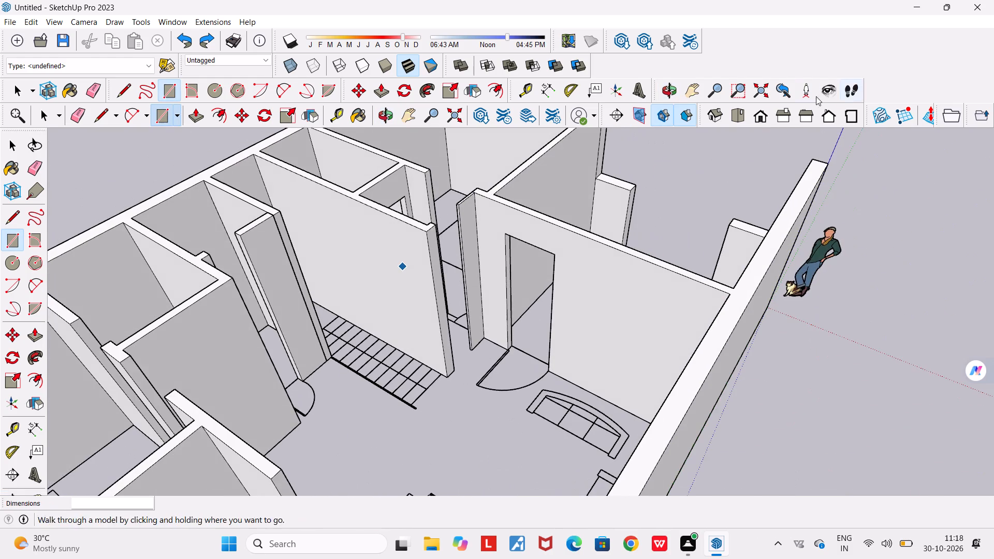
pyautogui.scroll(8, 457, 219)
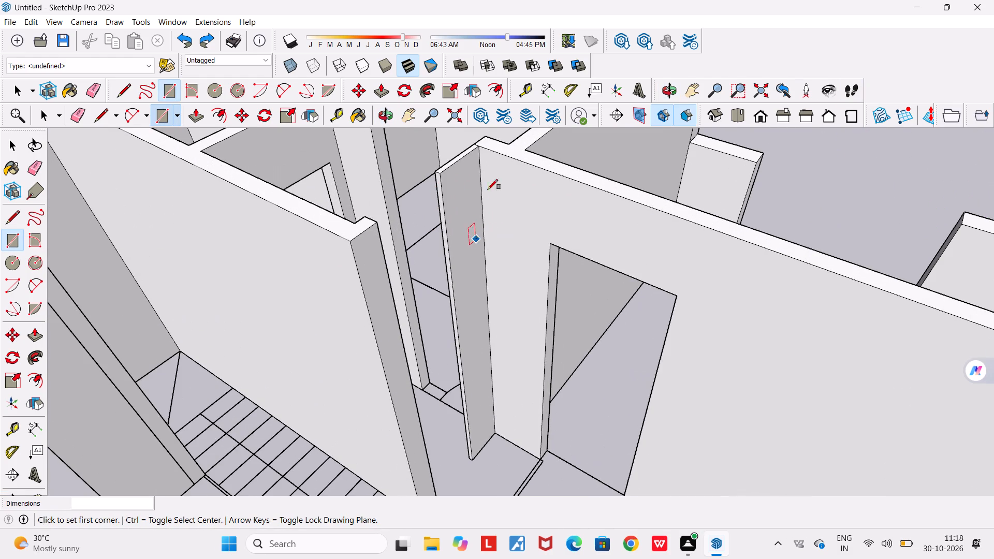
pyautogui.scroll(2, 488, 141)
pyautogui.press('space')
pyautogui.scroll(4, 473, 136)
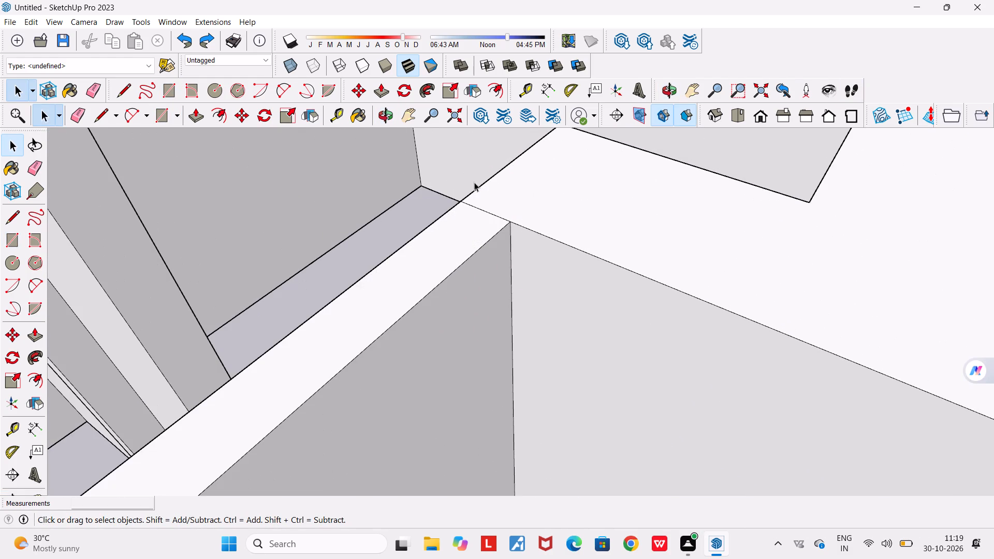
pyautogui.click(91, 92)
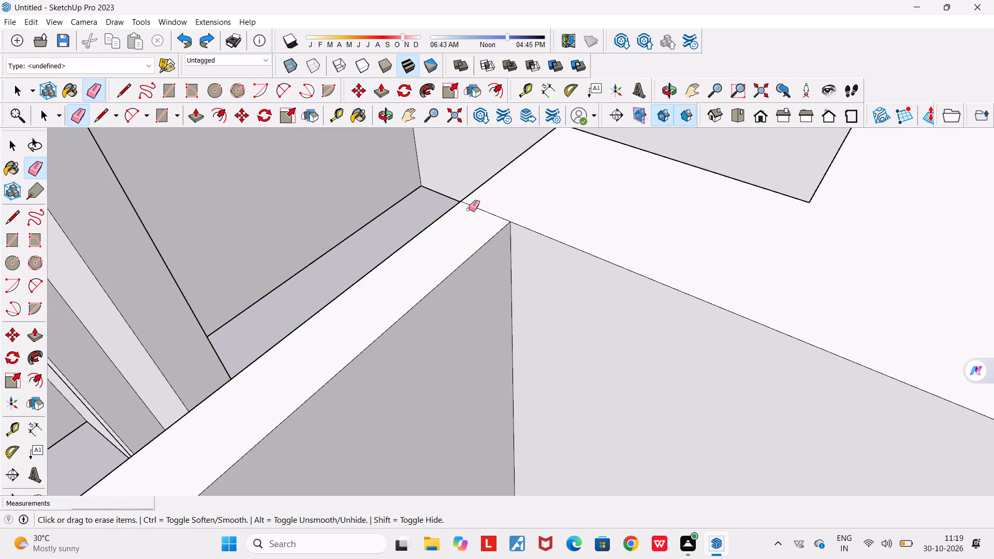
pyautogui.moveTo(479, 215); pyautogui.dragTo(494, 201)
pyautogui.scroll(-14, 495, 202)
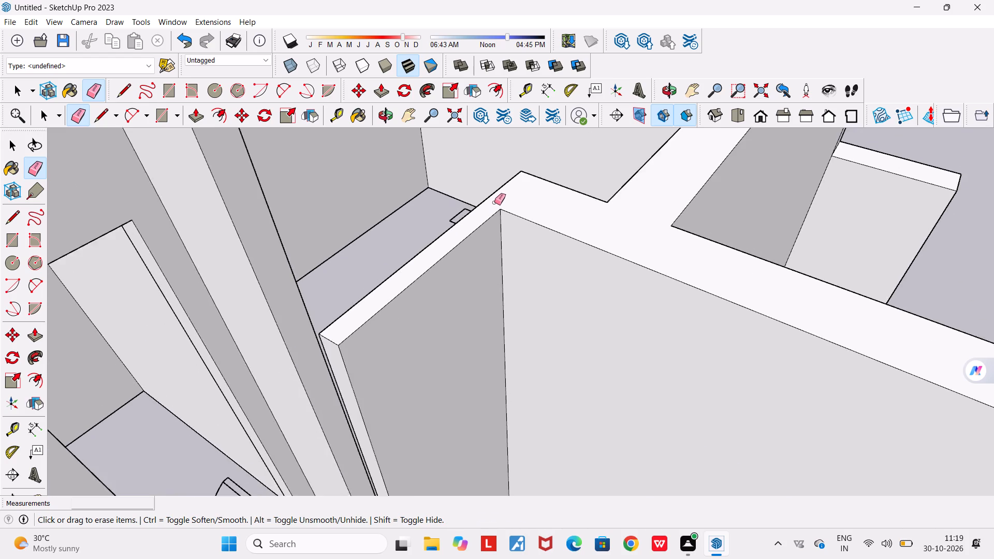
# Erase the vertical seam line on the bedroom-side face of the projecting wall piece.
pyautogui.scroll(-9, 494, 202)
pyautogui.moveTo(499, 227); pyautogui.dragTo(595, 272, button='middle')
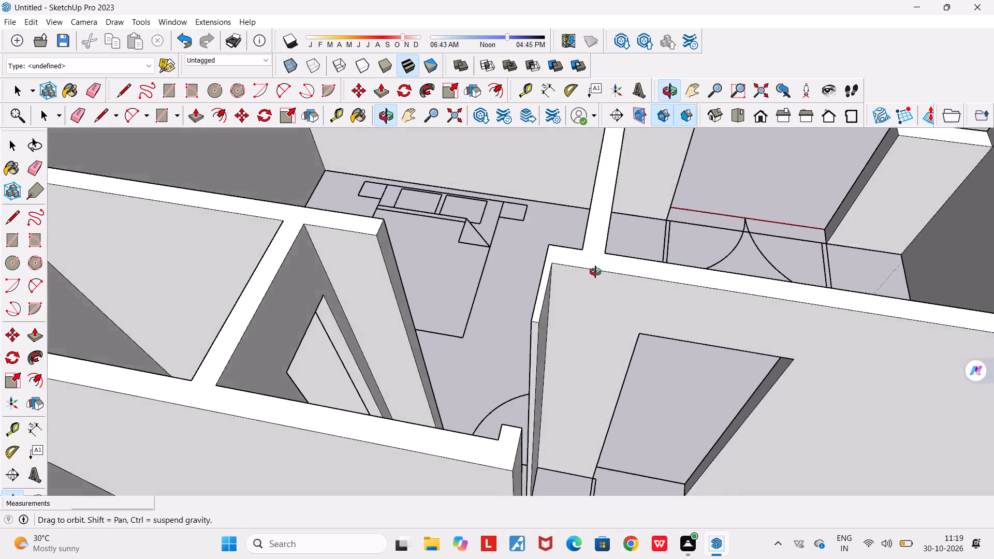
pyautogui.moveTo(595, 272); pyautogui.dragTo(847, 270, button='middle')
pyautogui.scroll(4, 623, 196)
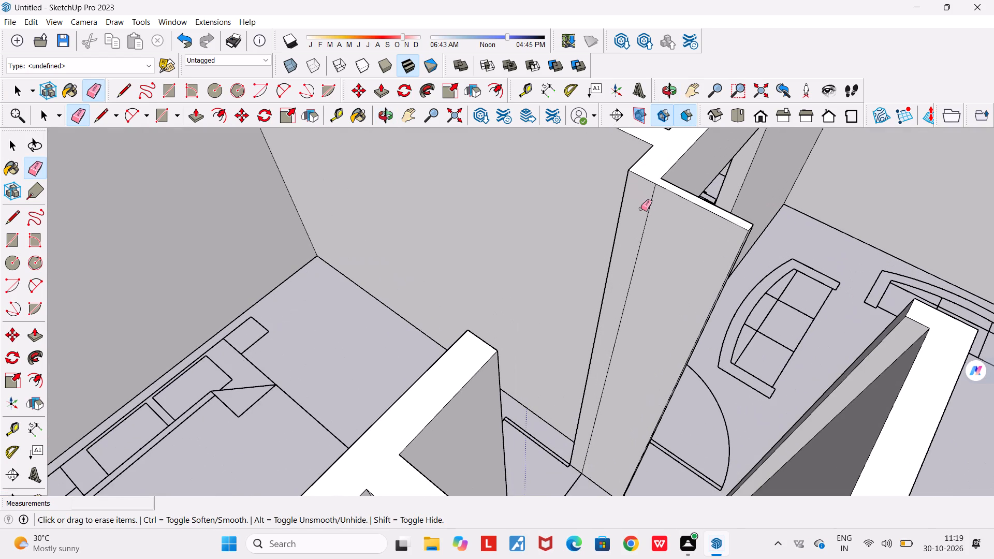
pyautogui.moveTo(652, 220); pyautogui.dragTo(642, 216)
# Examine the bedroom doorway's wall piece and the surrounding walls and door openings from several sides.
pyautogui.moveTo(637, 213); pyautogui.dragTo(341, 137, button='middle')
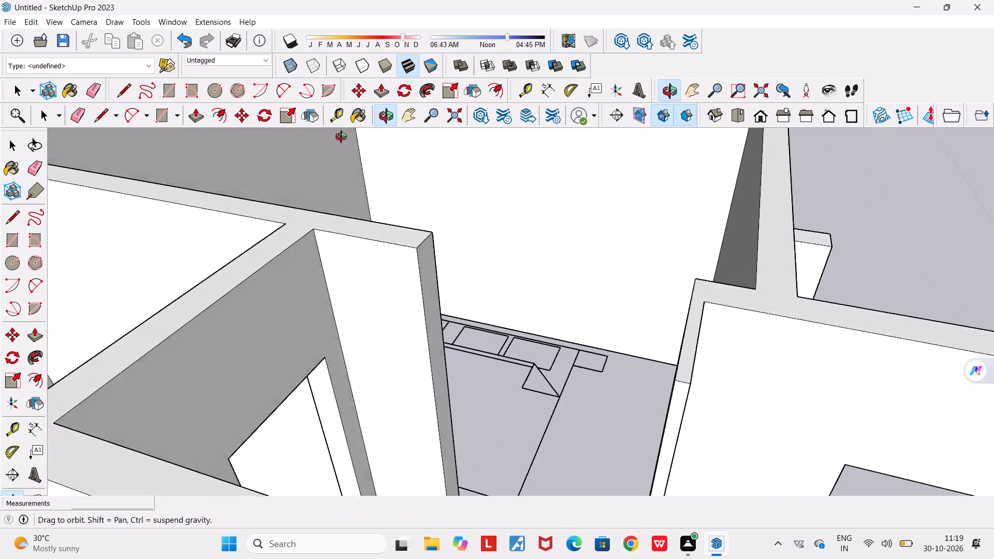
pyautogui.moveTo(341, 137); pyautogui.dragTo(292, 122, button='middle')
pyautogui.scroll(-5, 292, 122)
pyautogui.moveTo(448, 241); pyautogui.dragTo(391, 178, button='middle')
pyautogui.scroll(-10, 394, 180)
pyautogui.moveTo(391, 178); pyautogui.dragTo(400, 185, button='middle')
pyautogui.moveTo(455, 254); pyautogui.dragTo(484, 339, button='middle')
pyautogui.scroll(-4, 484, 339)
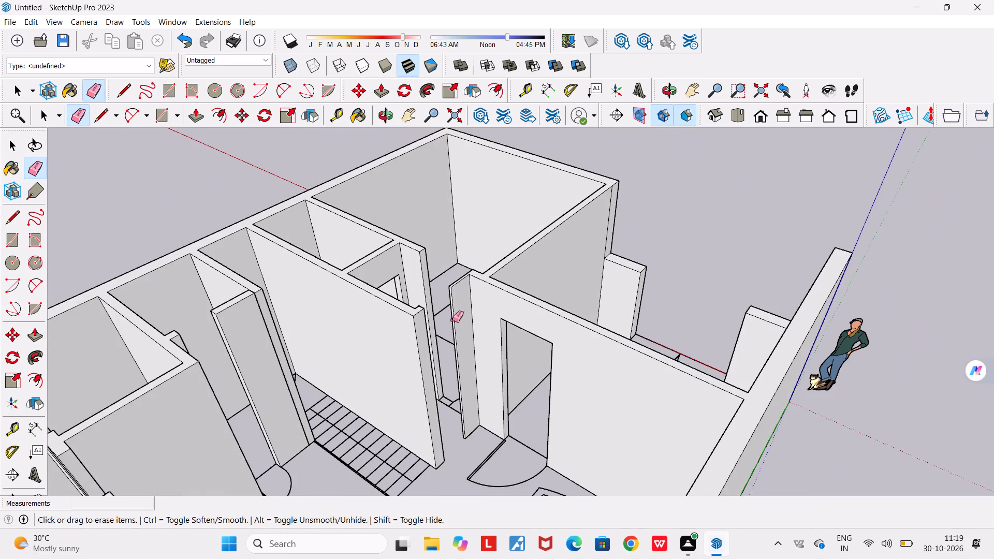
pyautogui.scroll(7, 443, 314)
pyautogui.scroll(-6, 438, 311)
pyautogui.moveTo(436, 310); pyautogui.dragTo(728, 336, button='middle')
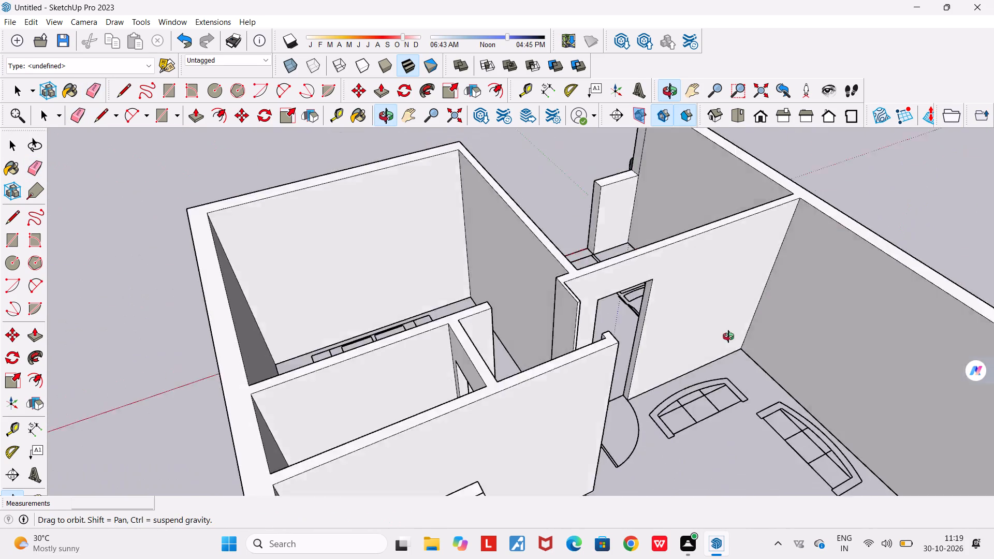
pyautogui.moveTo(728, 336); pyautogui.dragTo(844, 342, button='middle')
pyautogui.scroll(5, 618, 322)
pyautogui.press('space')
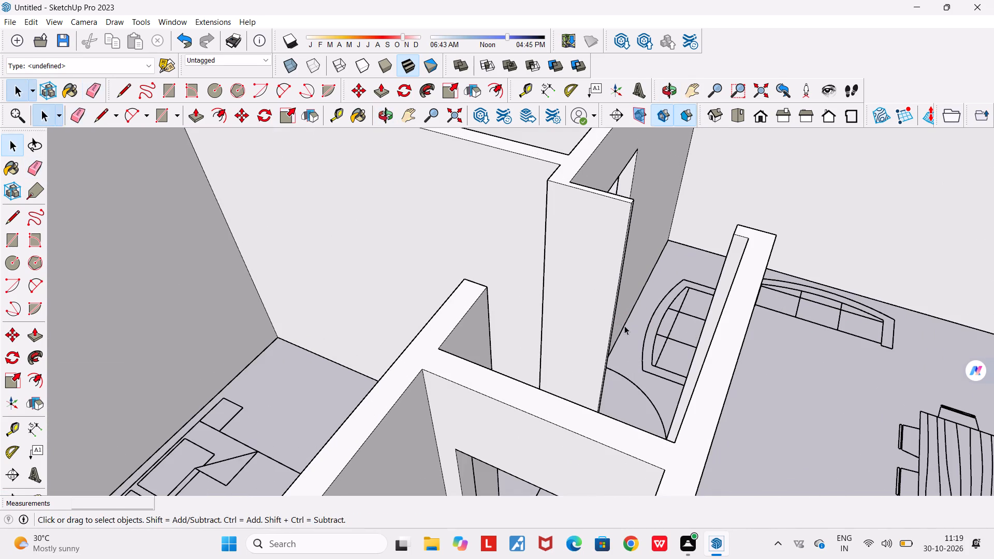
pyautogui.moveTo(618, 321); pyautogui.dragTo(243, 378, button='middle')
pyautogui.scroll(-8, 243, 378)
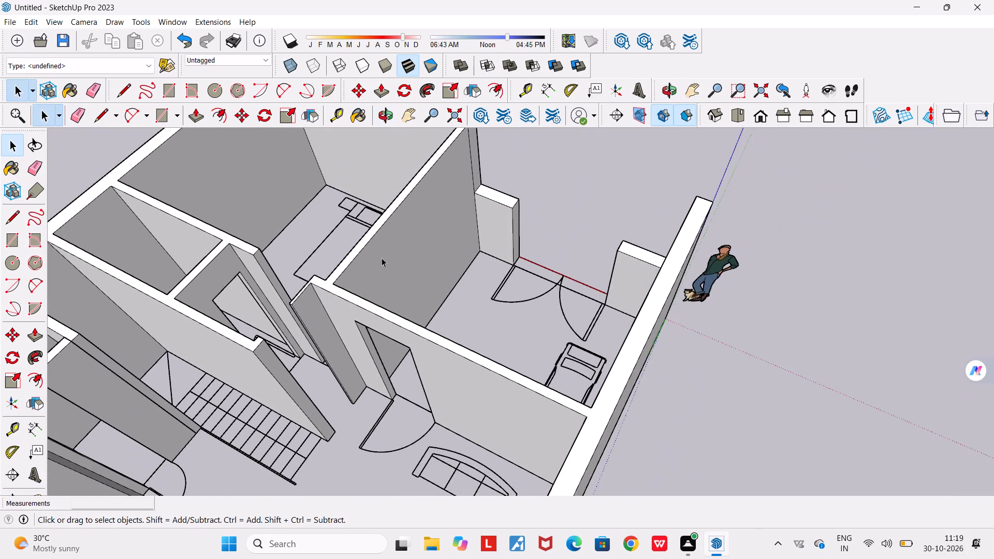
pyautogui.moveTo(415, 262); pyautogui.dragTo(268, 254, button='middle')
pyautogui.scroll(4, 308, 150)
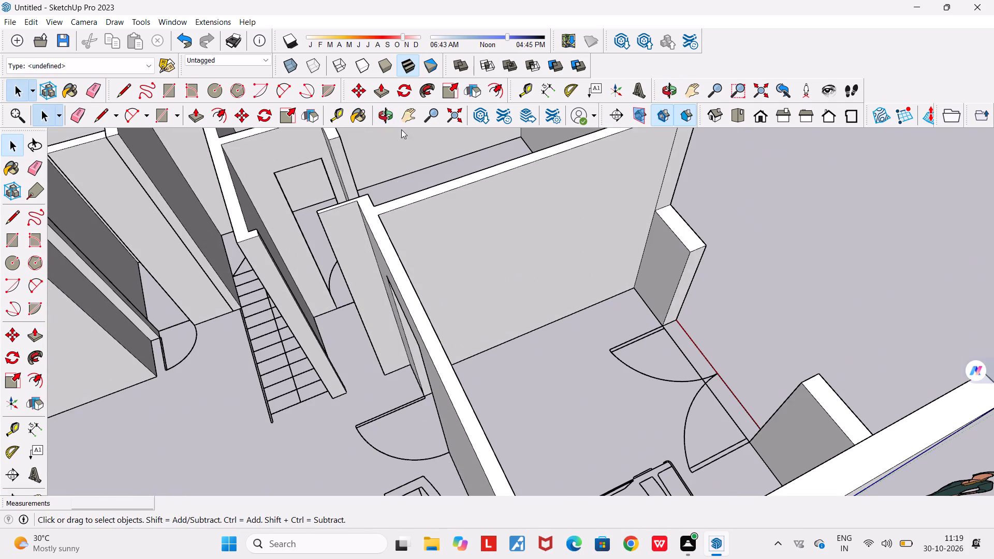
# Place a guide line 0.50 m below the top edge of the wall end facing the projecting piece across the bedroom doorway.
pyautogui.click(403, 115)
pyautogui.moveTo(374, 186); pyautogui.dragTo(377, 370)
pyautogui.moveTo(359, 354); pyautogui.dragTo(400, 259, button='middle')
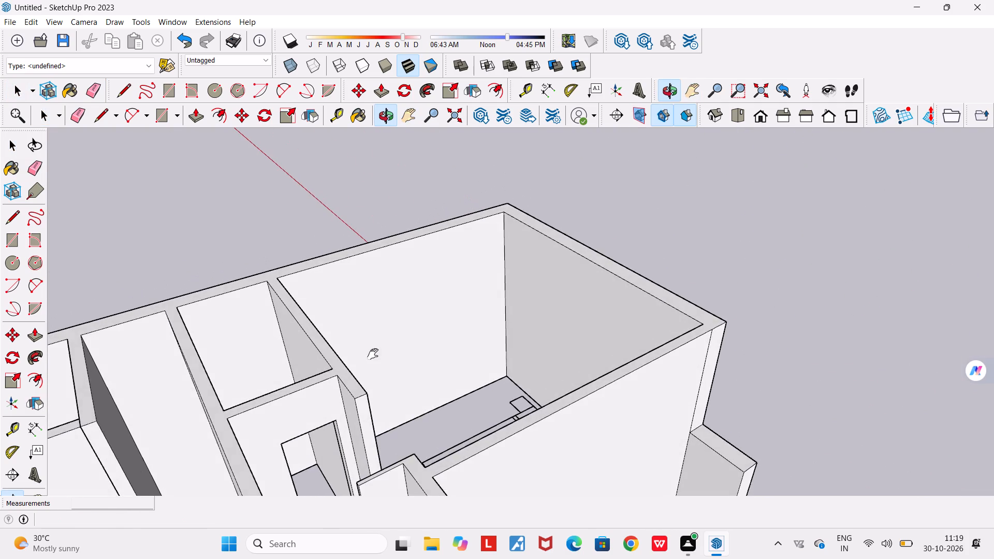
pyautogui.scroll(5, 367, 403)
pyautogui.moveTo(350, 442); pyautogui.dragTo(292, 414, button='middle')
pyautogui.moveTo(315, 427); pyautogui.dragTo(306, 486, button='middle')
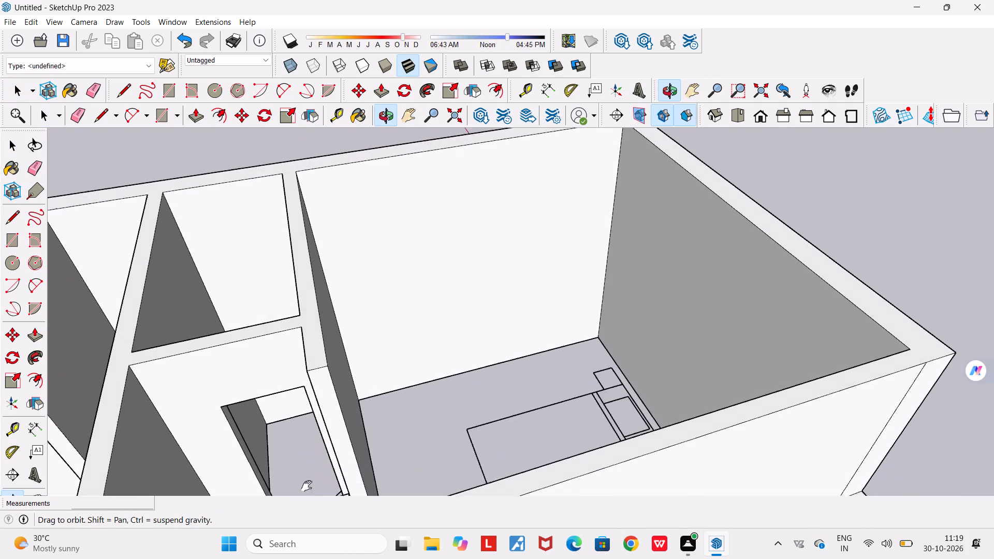
pyautogui.moveTo(306, 486); pyautogui.dragTo(304, 484, button='middle')
pyautogui.scroll(2, 321, 443)
pyautogui.moveTo(306, 311); pyautogui.dragTo(414, 159)
pyautogui.moveTo(443, 257); pyautogui.dragTo(406, 271, button='middle')
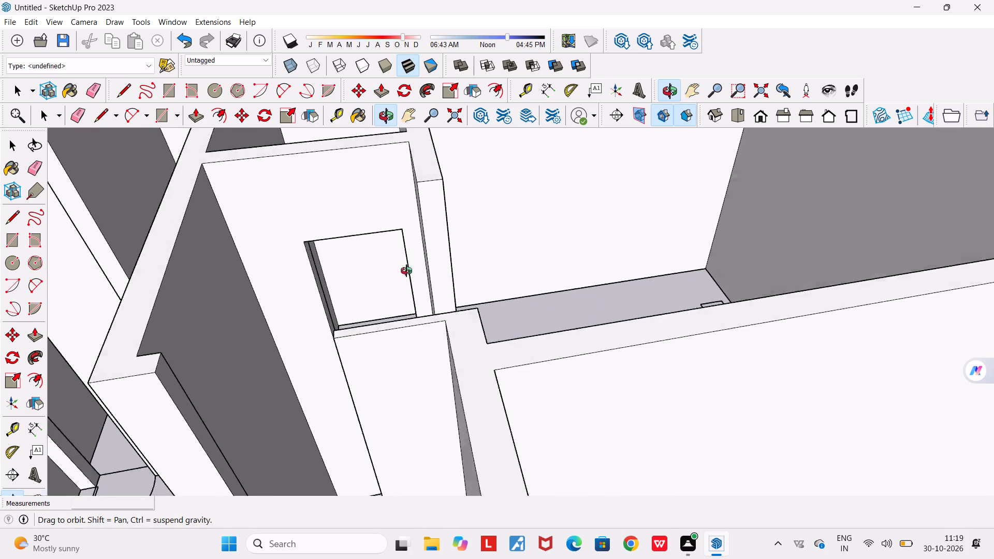
pyautogui.moveTo(406, 271); pyautogui.dragTo(388, 304, button='middle')
pyautogui.press('space')
pyautogui.click(339, 110)
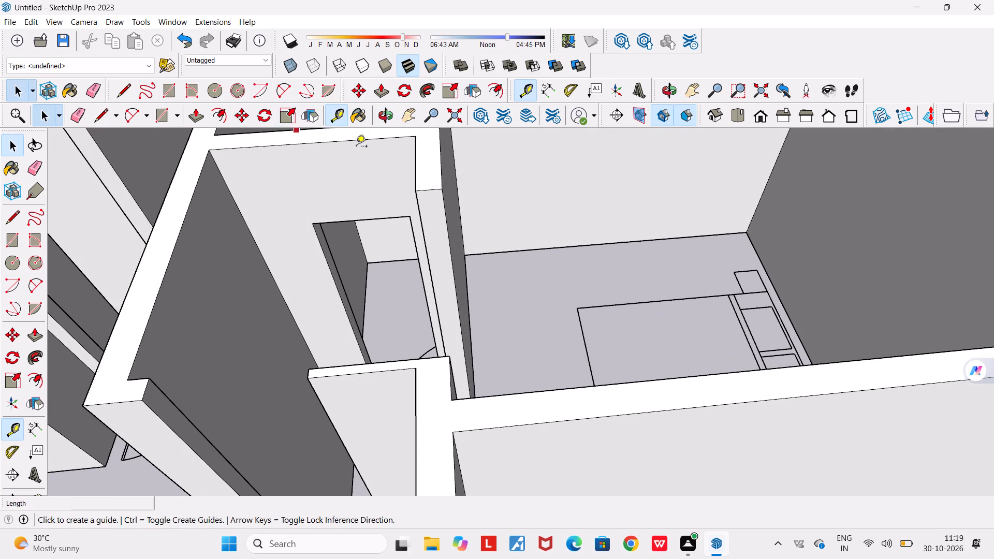
pyautogui.scroll(4, 422, 217)
pyautogui.click(433, 177)
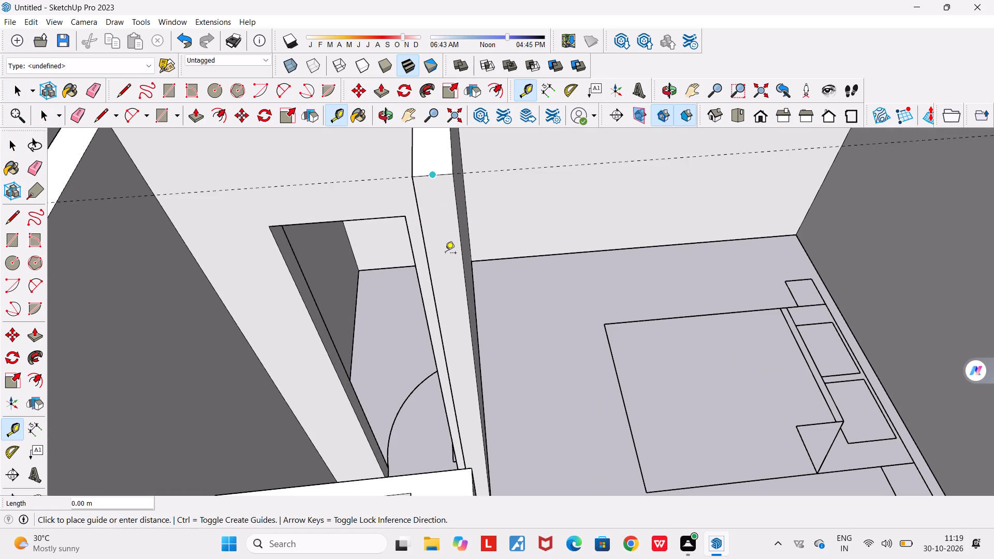
pyautogui.write('0.50')
pyautogui.press('Return')
# Draw a line about 0.11 m long across the wall end at the bedroom doorway, following the 0.50 m guide.
pyautogui.click(130, 92)
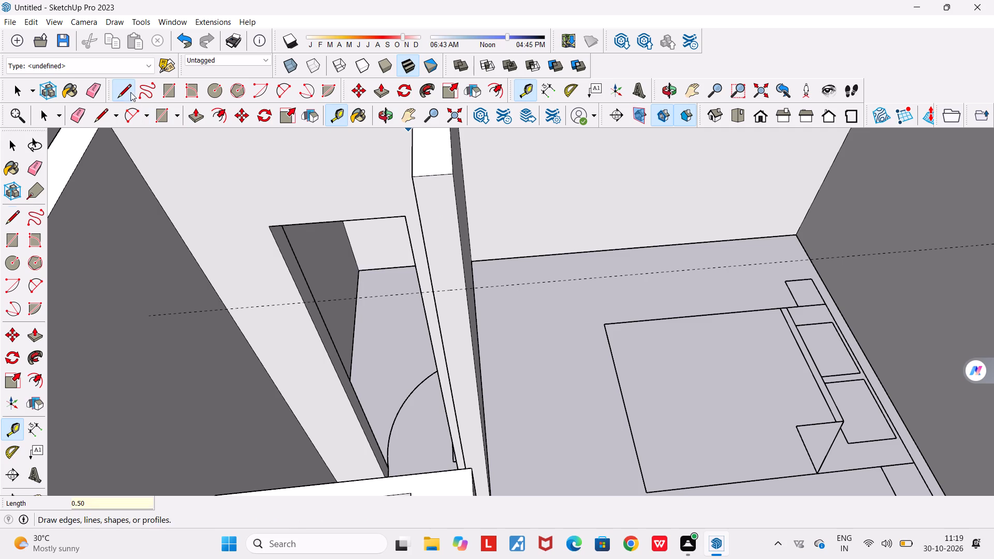
pyautogui.scroll(3, 475, 312)
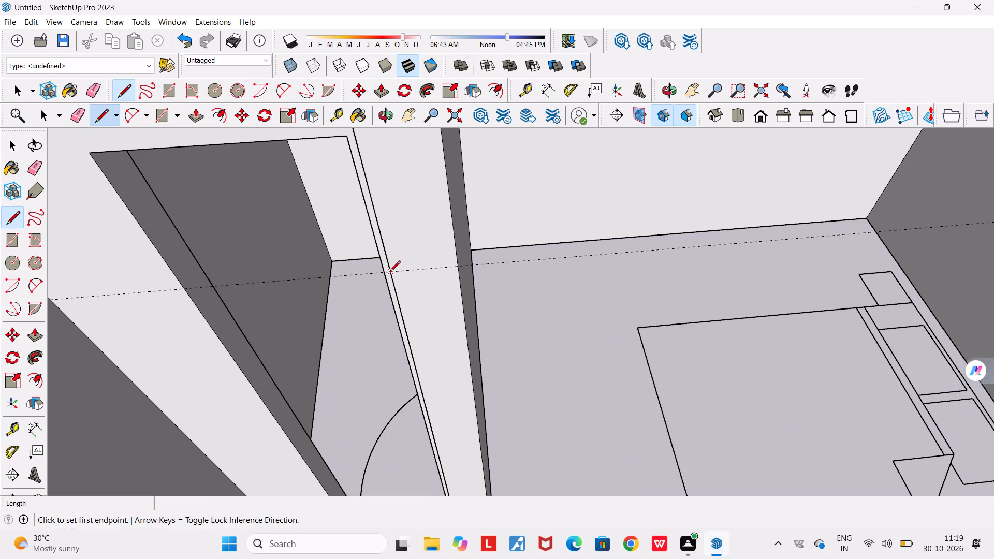
pyautogui.click(390, 272)
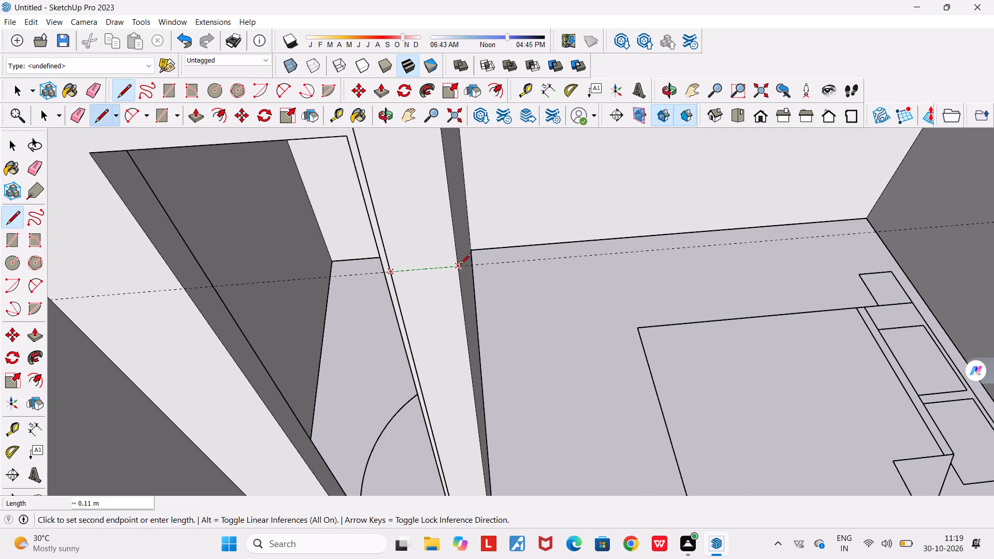
pyautogui.click(460, 264)
# Push/Pull the wall-end face above the new line about 0.88 m across the bedroom doorway to form a lintel meeting the opposite wall.
pyautogui.scroll(-4, 461, 270)
pyautogui.moveTo(522, 333); pyautogui.dragTo(385, 339, button='middle')
pyautogui.scroll(-11, 385, 339)
pyautogui.moveTo(360, 377); pyautogui.dragTo(297, 394, button='middle')
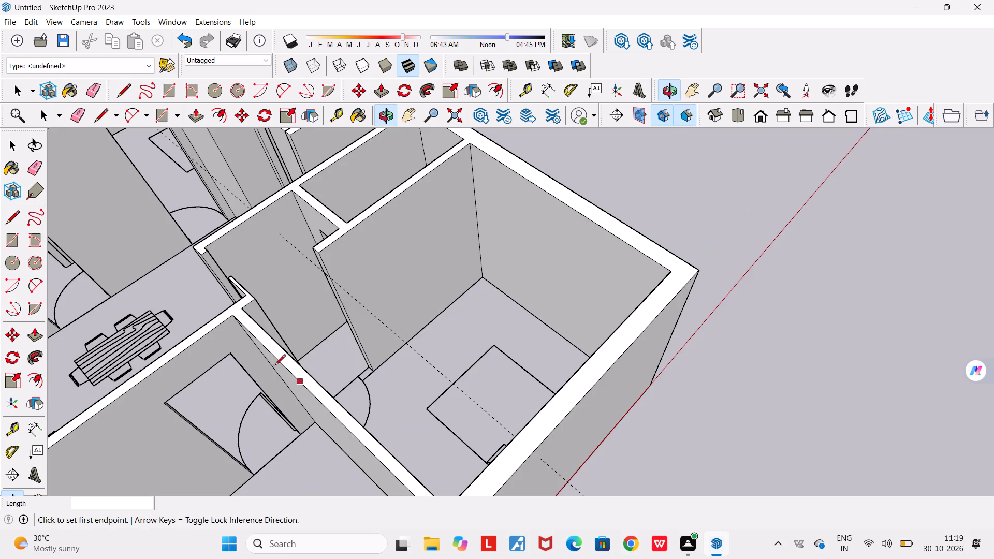
pyautogui.scroll(9, 244, 312)
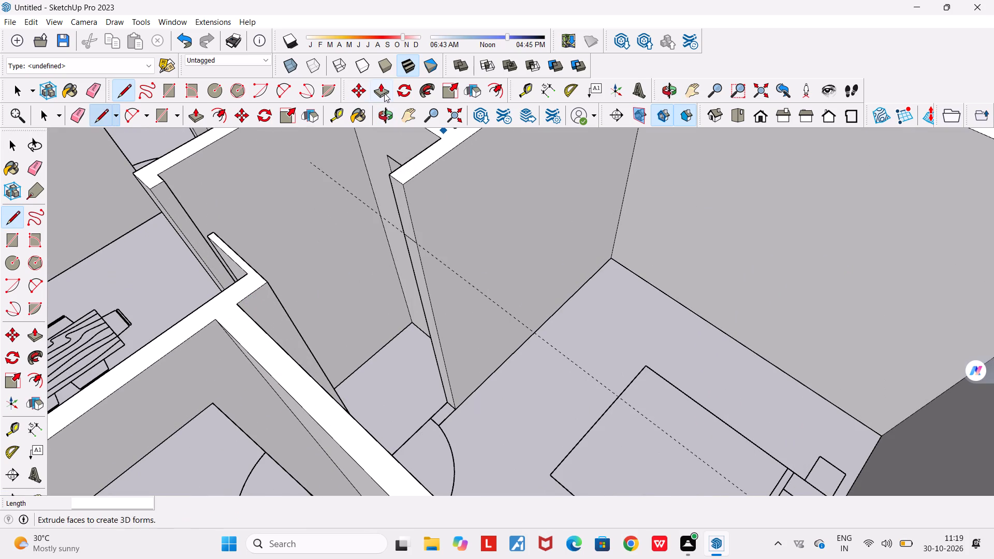
pyautogui.click(385, 93)
pyautogui.scroll(4, 416, 224)
pyautogui.click(405, 206)
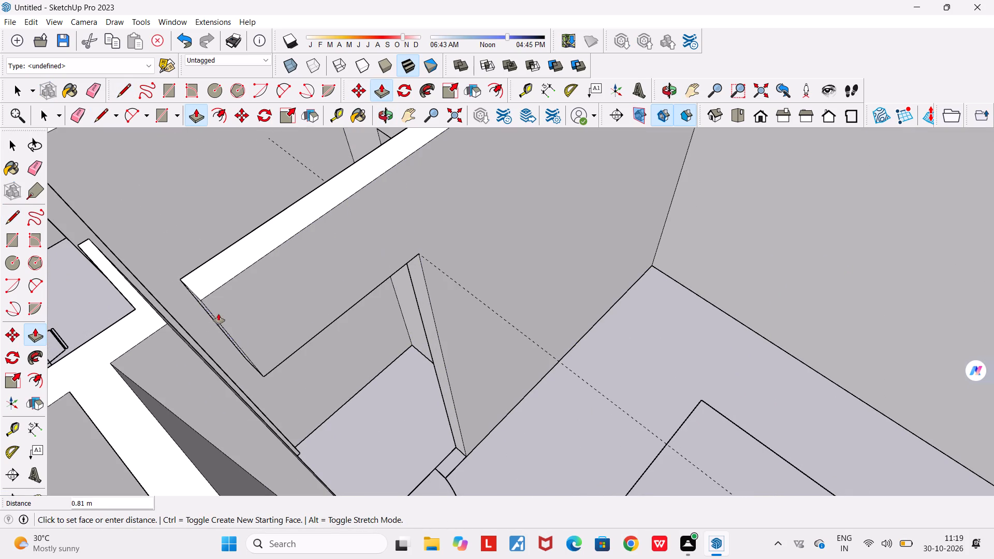
pyautogui.click(168, 343)
# Erase the vertical seam line where the new bedroom lintel meets the adjoining wall face.
pyautogui.moveTo(176, 325); pyautogui.dragTo(203, 269, button='middle')
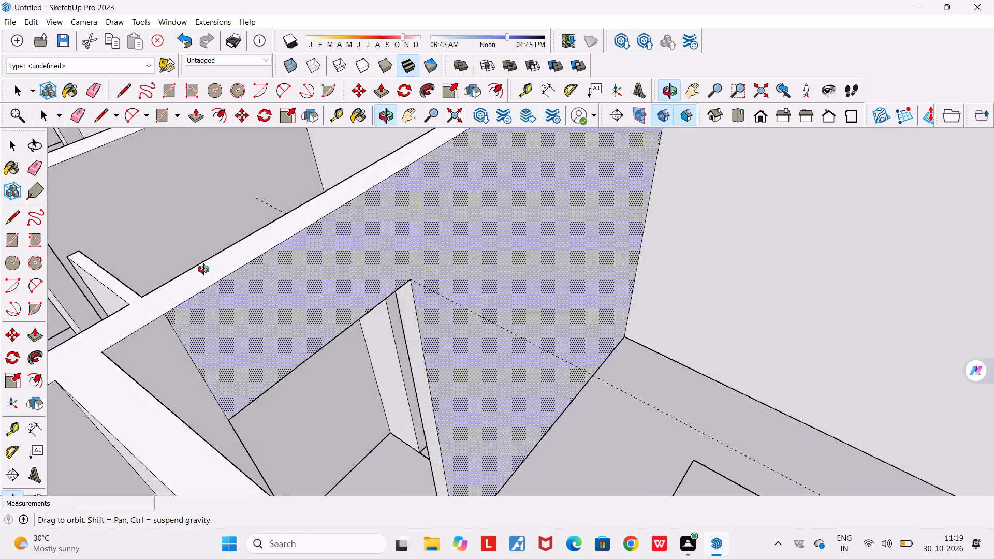
pyautogui.moveTo(203, 269); pyautogui.dragTo(207, 261, button='middle')
pyautogui.scroll(-4, 208, 261)
pyautogui.moveTo(208, 301); pyautogui.dragTo(274, 298, button='middle')
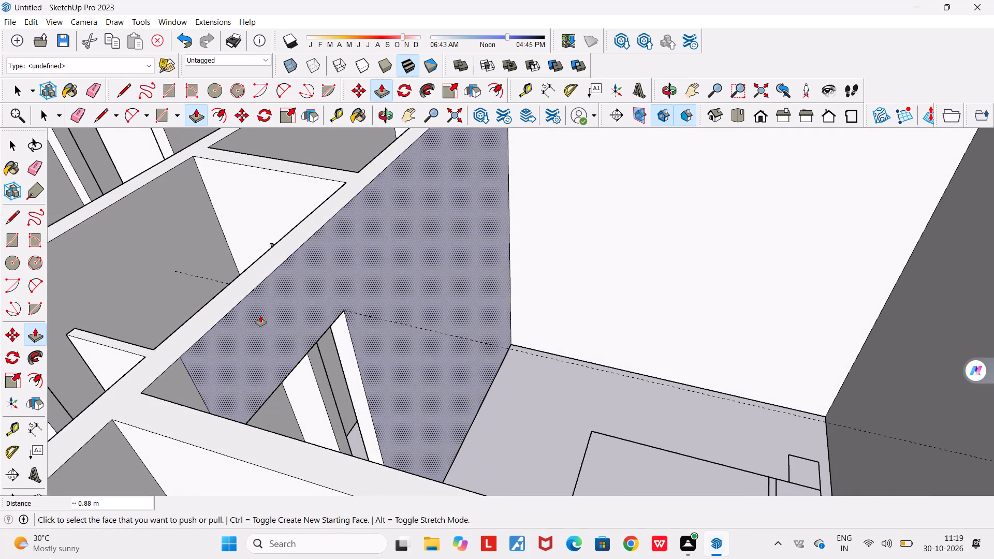
pyautogui.press('e')
pyautogui.moveTo(194, 372); pyautogui.dragTo(180, 385)
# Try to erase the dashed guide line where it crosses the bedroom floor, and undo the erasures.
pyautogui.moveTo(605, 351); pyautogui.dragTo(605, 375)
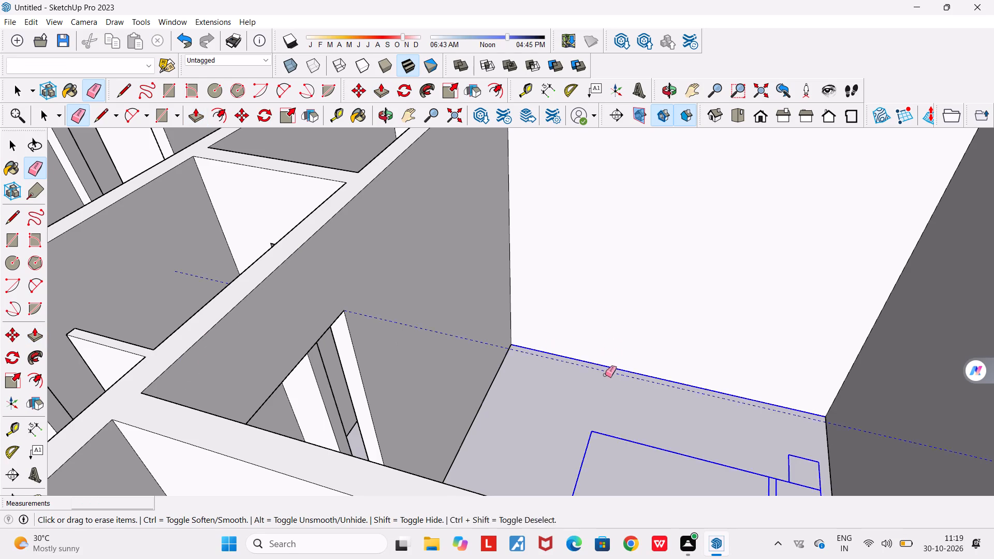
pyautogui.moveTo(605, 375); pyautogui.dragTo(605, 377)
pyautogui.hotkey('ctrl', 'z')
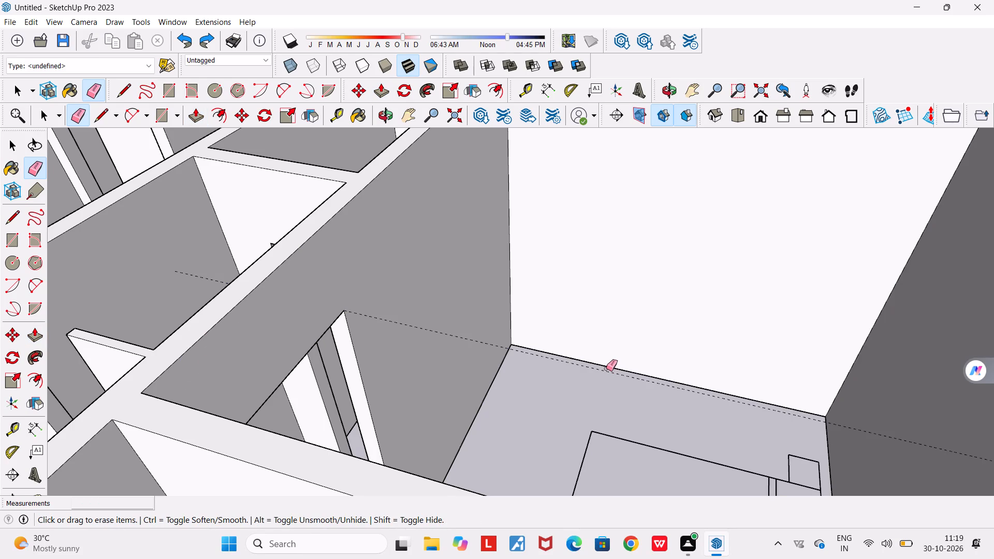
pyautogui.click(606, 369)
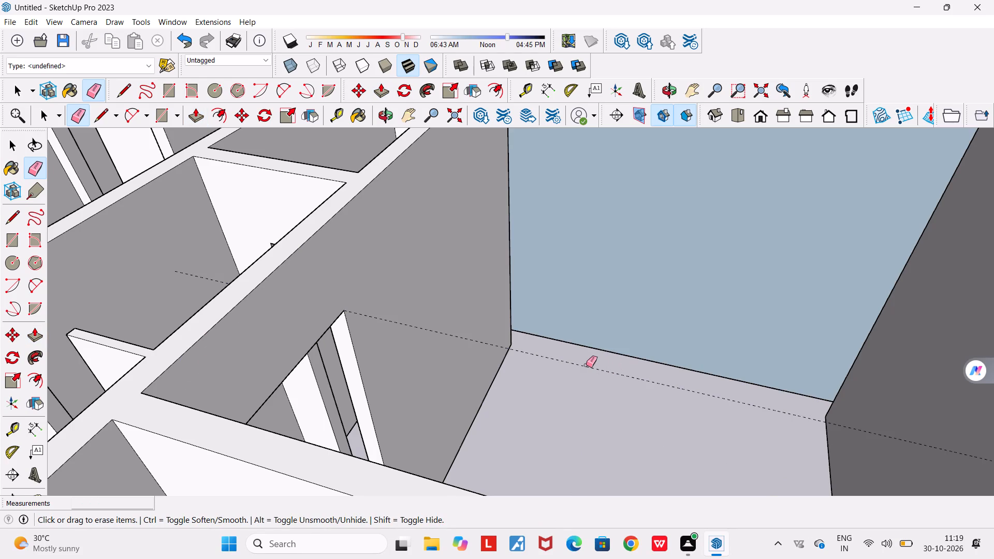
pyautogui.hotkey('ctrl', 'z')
# Erase the dashed lintel guide line at its stretch outside the house walls.
pyautogui.scroll(-2, 586, 365)
pyautogui.scroll(9, 583, 365)
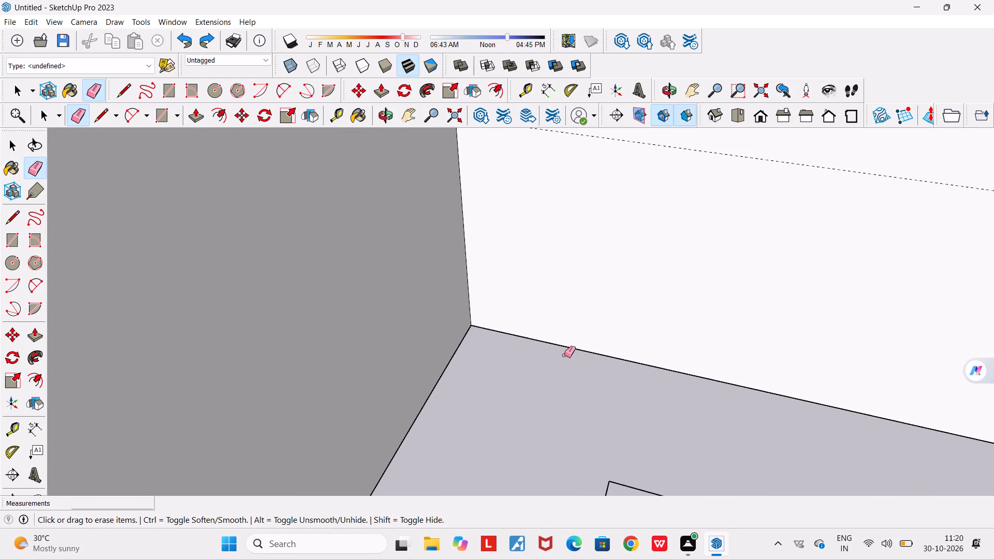
pyautogui.scroll(-20, 567, 365)
pyautogui.scroll(-3, 567, 365)
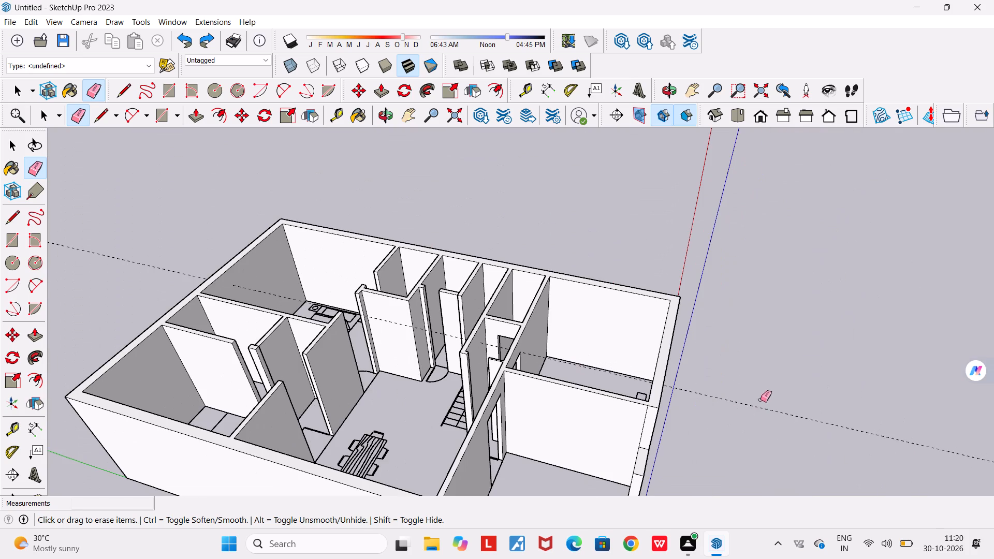
pyautogui.moveTo(762, 397); pyautogui.dragTo(759, 428)
# Examine the house walls, front entrance and door openings from several sides for doorways still without lintels.
pyautogui.scroll(3, 524, 373)
pyautogui.moveTo(523, 371); pyautogui.dragTo(955, 352, button='middle')
pyautogui.scroll(10, 651, 278)
pyautogui.moveTo(648, 288); pyautogui.dragTo(511, 350, button='middle')
pyautogui.scroll(-9, 511, 350)
pyautogui.scroll(4, 405, 315)
pyautogui.moveTo(442, 323); pyautogui.dragTo(381, 312, button='middle')
pyautogui.scroll(-2, 381, 312)
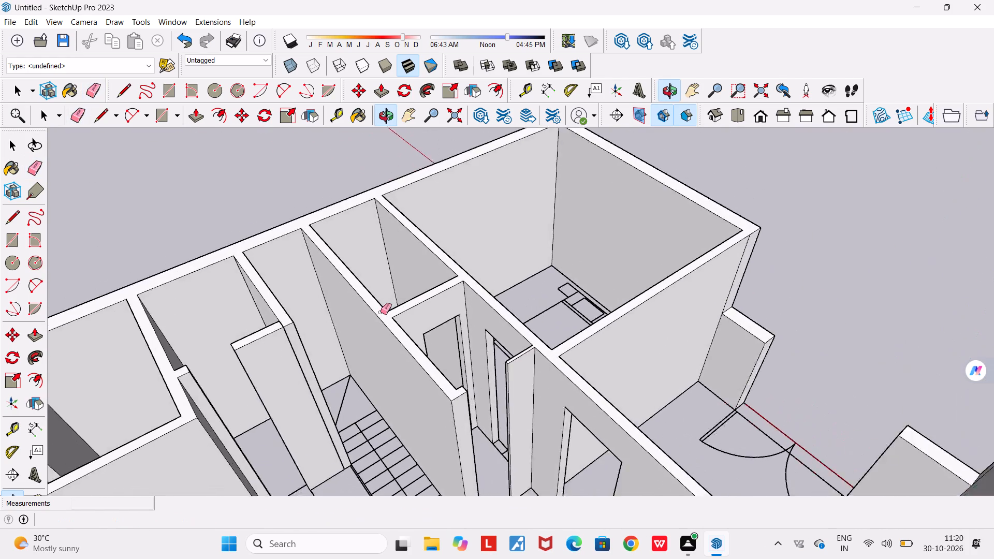
pyautogui.scroll(-2, 381, 312)
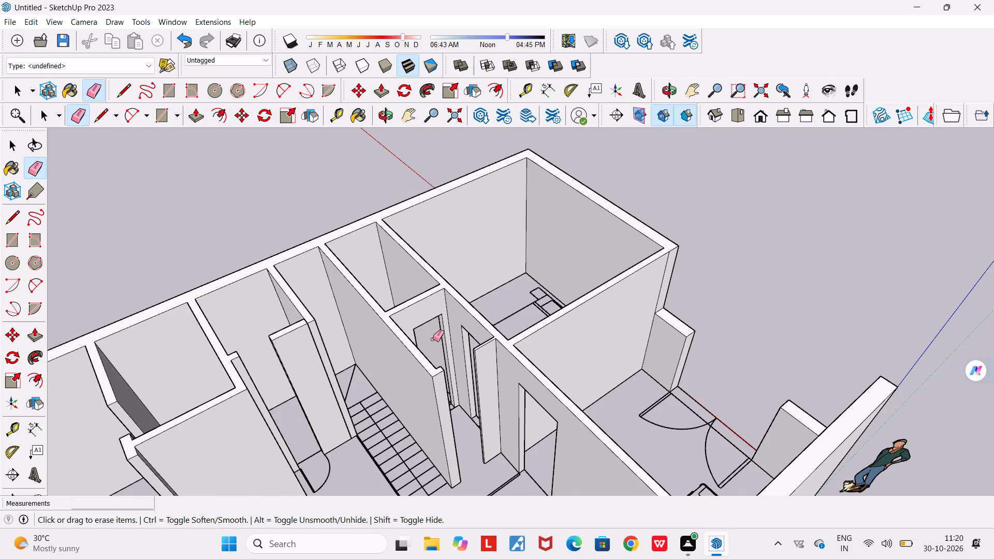
pyautogui.scroll(-3, 447, 349)
pyautogui.scroll(10, 680, 281)
pyautogui.moveTo(576, 310); pyautogui.dragTo(566, 307)
pyautogui.scroll(-11, 566, 307)
pyautogui.moveTo(583, 401); pyautogui.dragTo(918, 415, button='middle')
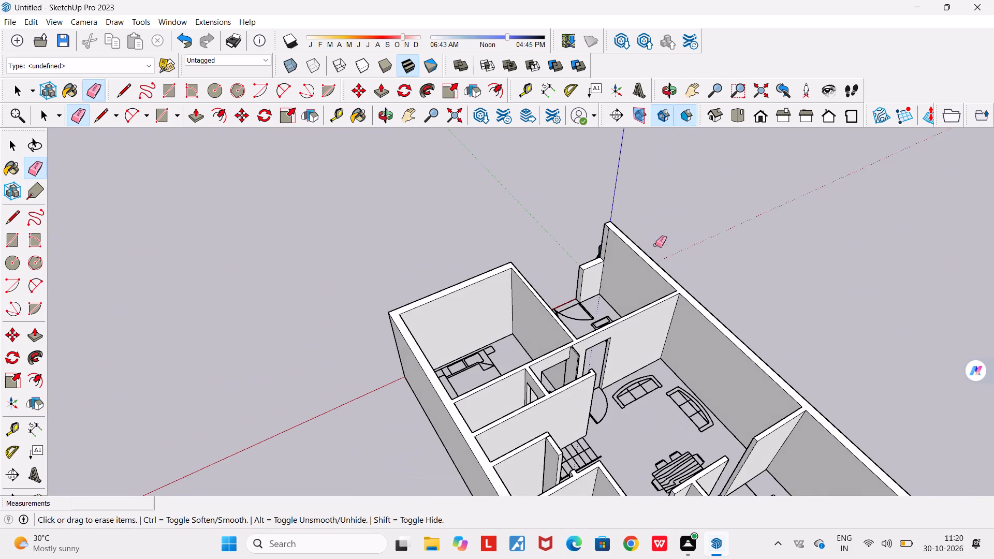
pyautogui.scroll(10, 629, 230)
pyautogui.scroll(3, 590, 259)
pyautogui.moveTo(595, 210); pyautogui.dragTo(610, 220)
pyautogui.scroll(-4, 611, 234)
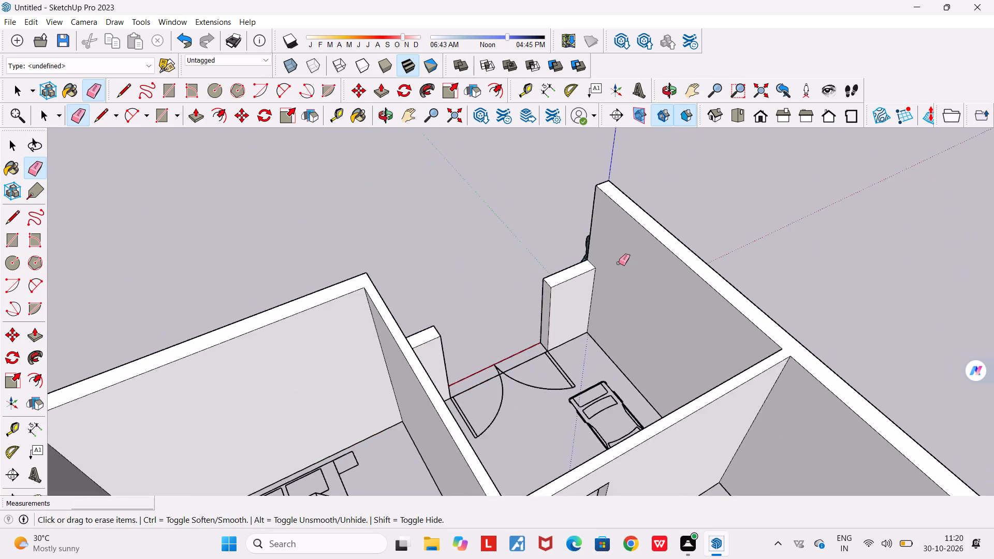
pyautogui.scroll(-6, 619, 263)
pyautogui.moveTo(626, 301); pyautogui.dragTo(463, 217, button='middle')
pyautogui.scroll(-5, 463, 217)
pyautogui.moveTo(472, 344); pyautogui.dragTo(265, 465, button='middle')
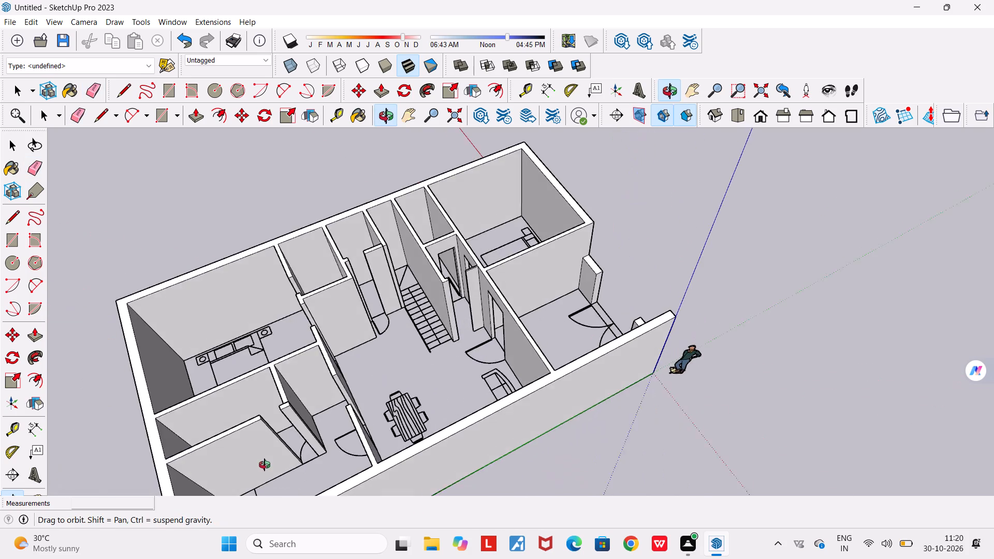
pyautogui.moveTo(265, 465); pyautogui.dragTo(145, 435, button='middle')
pyautogui.scroll(8, 405, 228)
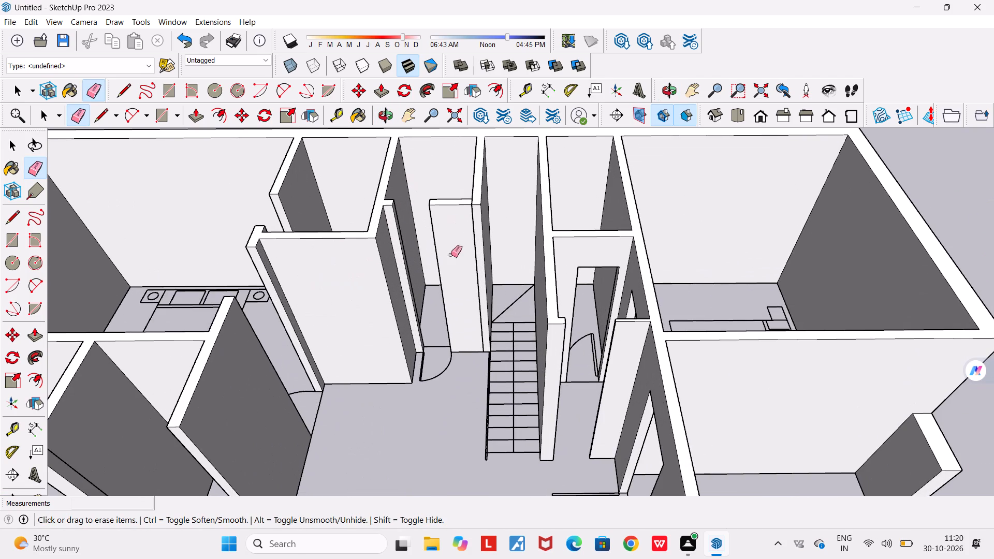
# Examine the doorway beside the staircase, including its projecting wall piece and the facing wall end.
pyautogui.press('space')
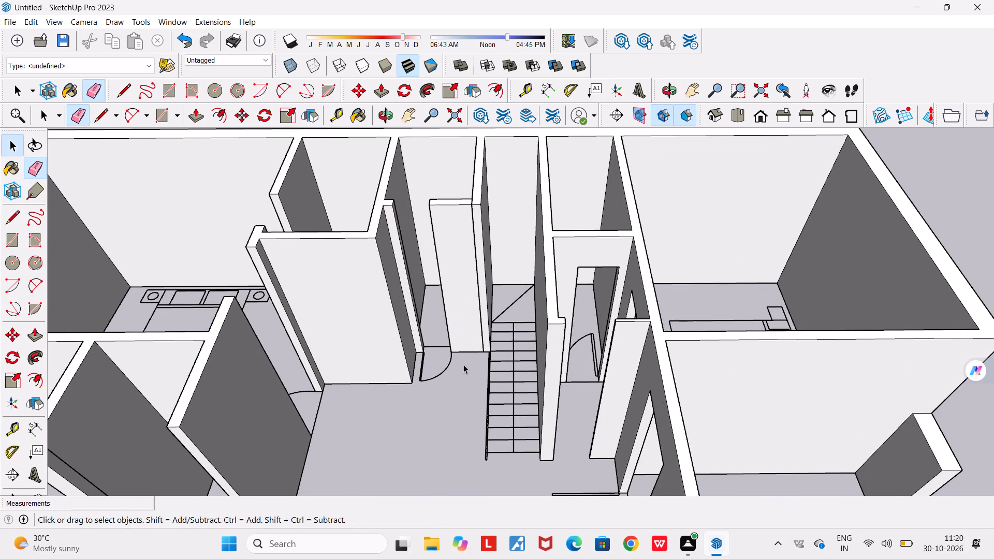
pyautogui.scroll(1, 463, 364)
pyautogui.moveTo(463, 364); pyautogui.dragTo(502, 381, button='middle')
pyautogui.scroll(13, 453, 188)
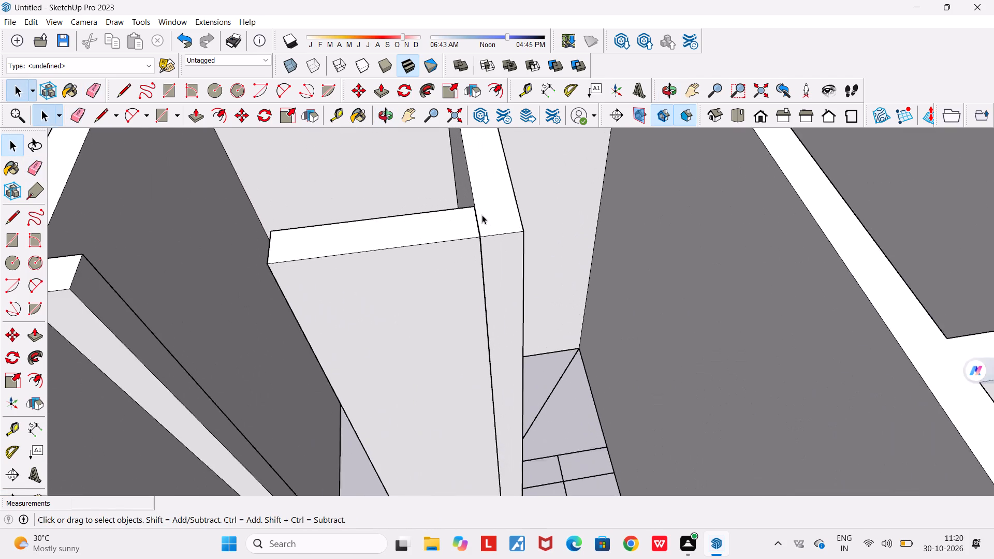
pyautogui.scroll(7, 482, 215)
pyautogui.scroll(-11, 459, 222)
pyautogui.scroll(-3, 389, 261)
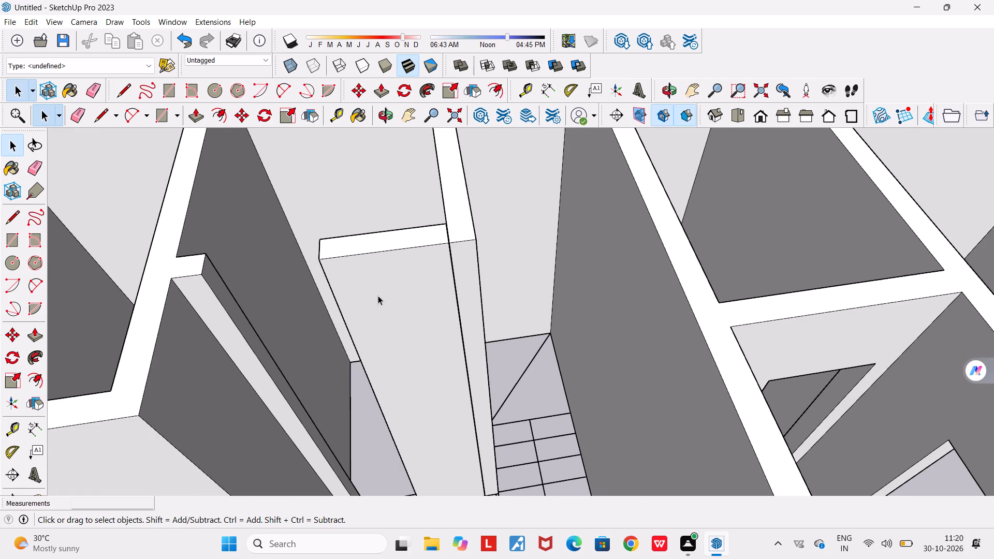
pyautogui.moveTo(377, 293); pyautogui.dragTo(428, 251, button='middle')
pyautogui.scroll(3, 242, 312)
pyautogui.moveTo(250, 326); pyautogui.dragTo(179, 340, button='middle')
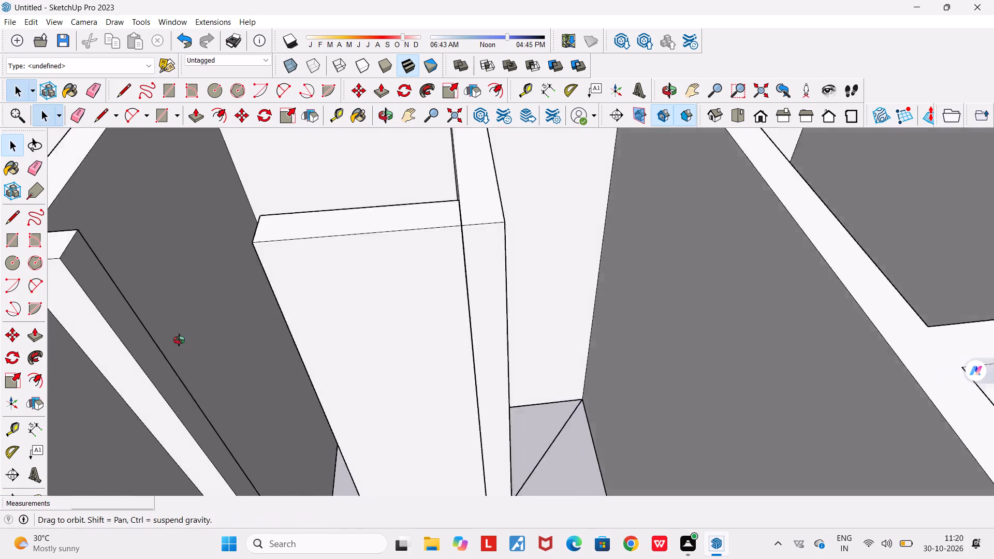
pyautogui.moveTo(179, 340); pyautogui.dragTo(93, 356, button='middle')
pyautogui.scroll(-5, 95, 360)
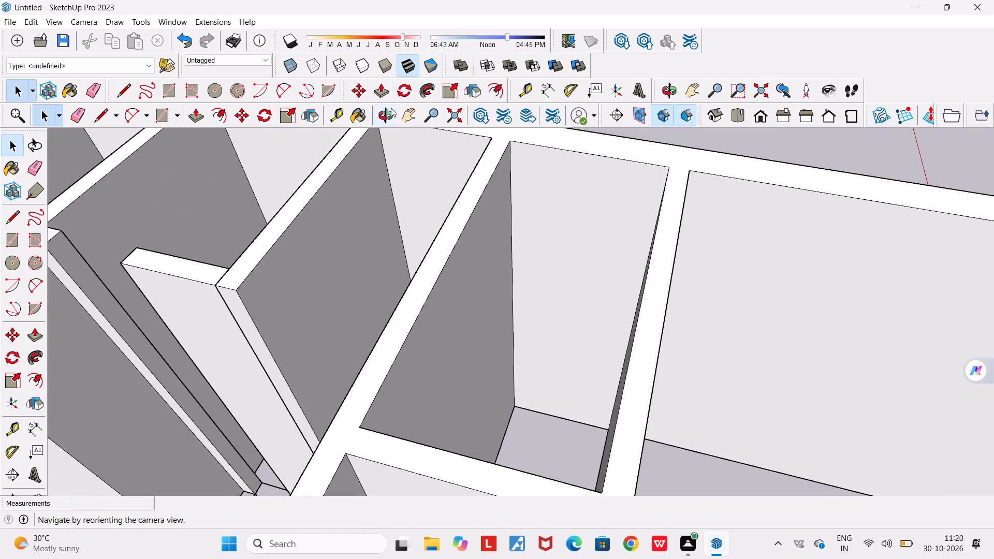
# Place a guide line 0.50 m below the top edge of the wall stub facing the projecting piece at the doorway beside the staircase.
pyautogui.click(410, 113)
pyautogui.moveTo(302, 175); pyautogui.dragTo(533, 195)
pyautogui.moveTo(477, 242); pyautogui.dragTo(387, 229, button='middle')
pyautogui.scroll(4, 365, 226)
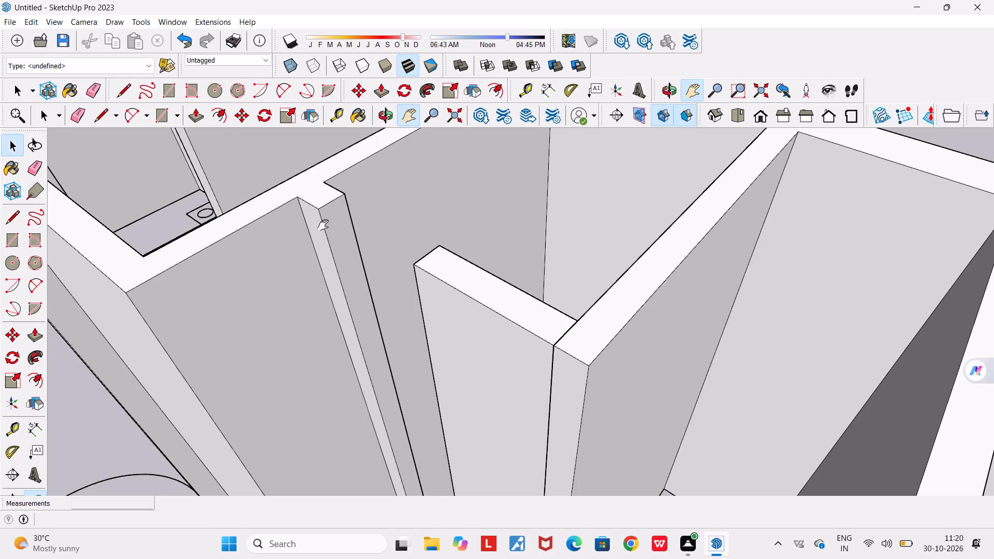
pyautogui.press('space')
pyautogui.press('Escape')
pyautogui.scroll(1, 336, 205)
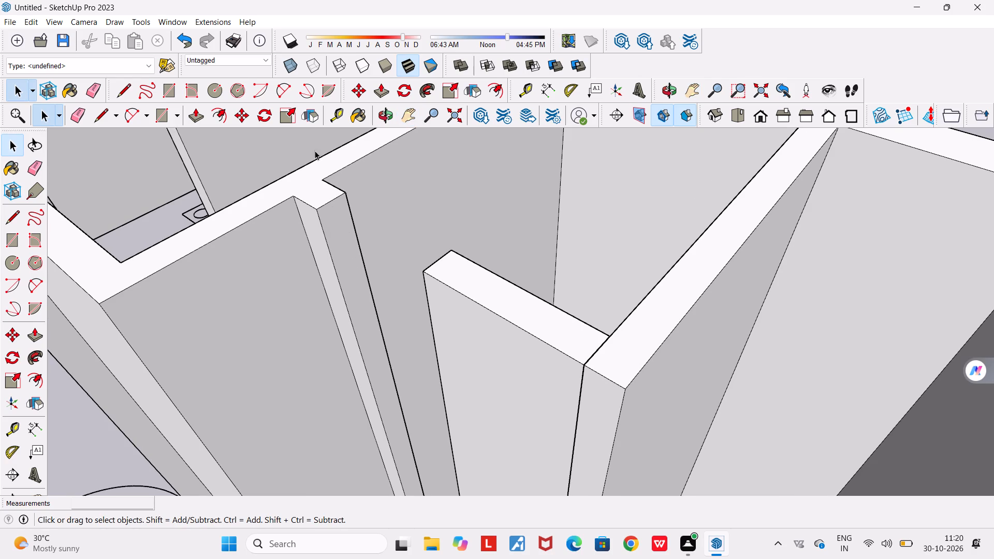
pyautogui.click(341, 113)
pyautogui.scroll(3, 342, 210)
pyautogui.click(327, 201)
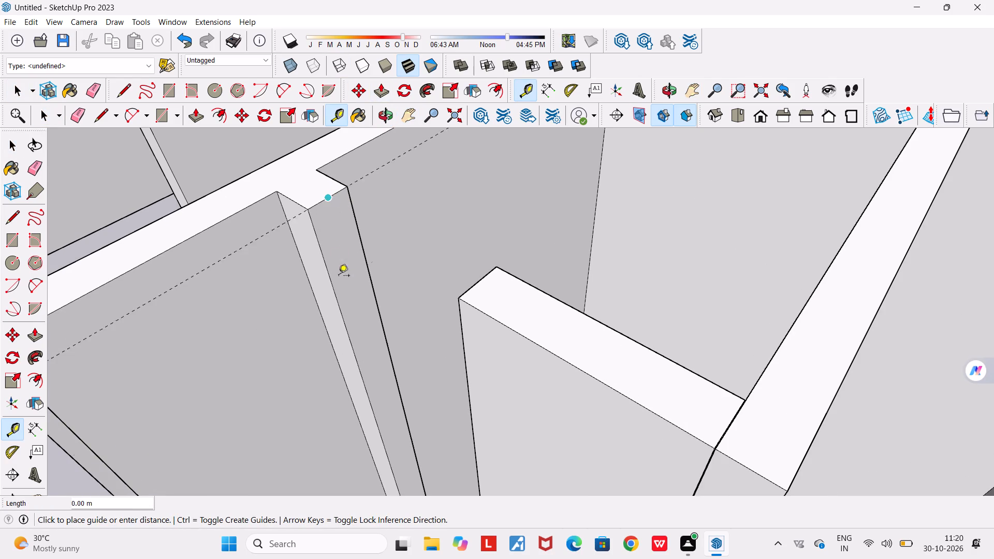
pyautogui.write('0.50')
pyautogui.press('Return')
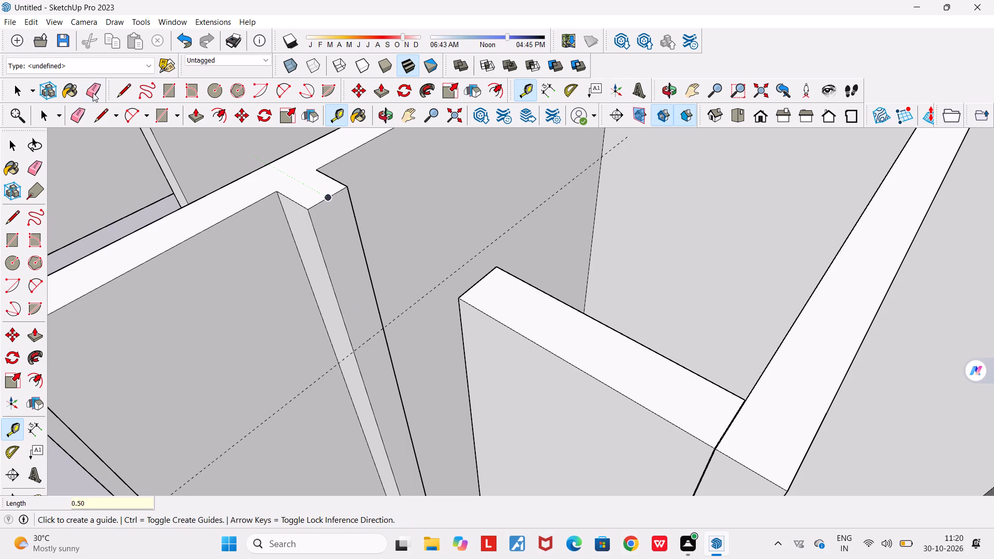
# Draw a line across the wall stub's end face along the guide at the doorway beside the staircase.
pyautogui.click(130, 85)
pyautogui.scroll(5, 364, 310)
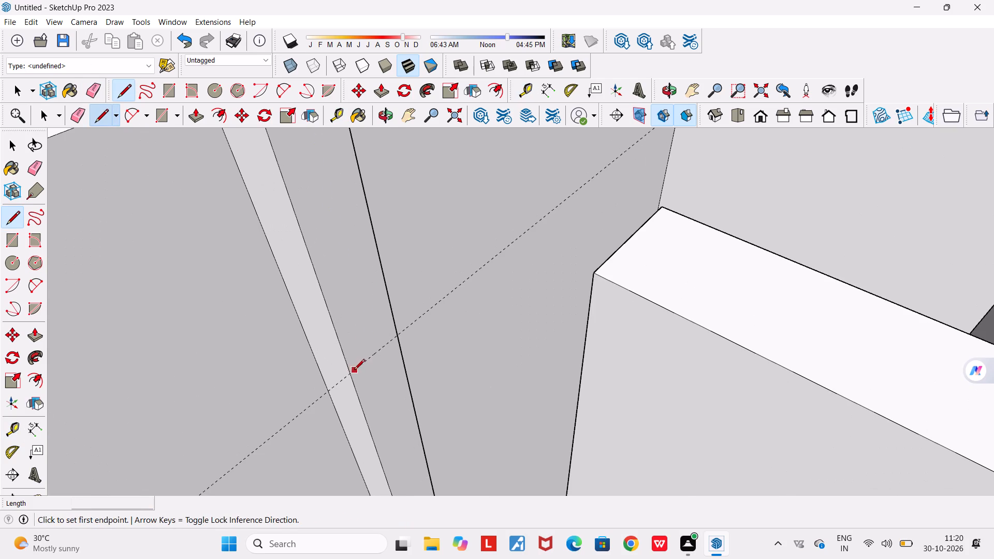
pyautogui.click(349, 373)
pyautogui.click(399, 337)
# Push/Pull the stub face above the line about 0.46 m across the doorway to the projecting wall piece, forming a lintel.
pyautogui.scroll(-5, 357, 330)
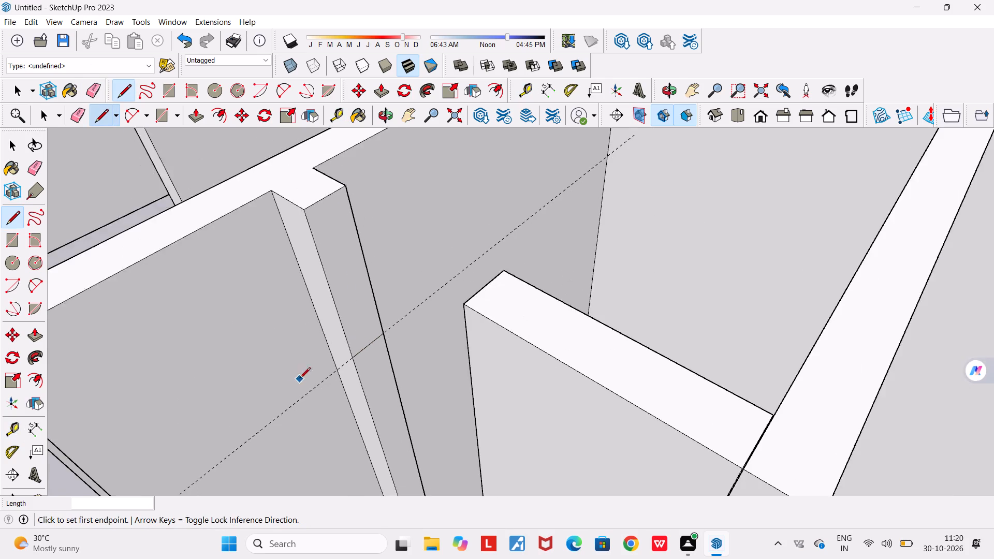
pyautogui.moveTo(292, 373); pyautogui.dragTo(418, 337, button='middle')
pyautogui.scroll(-4, 418, 336)
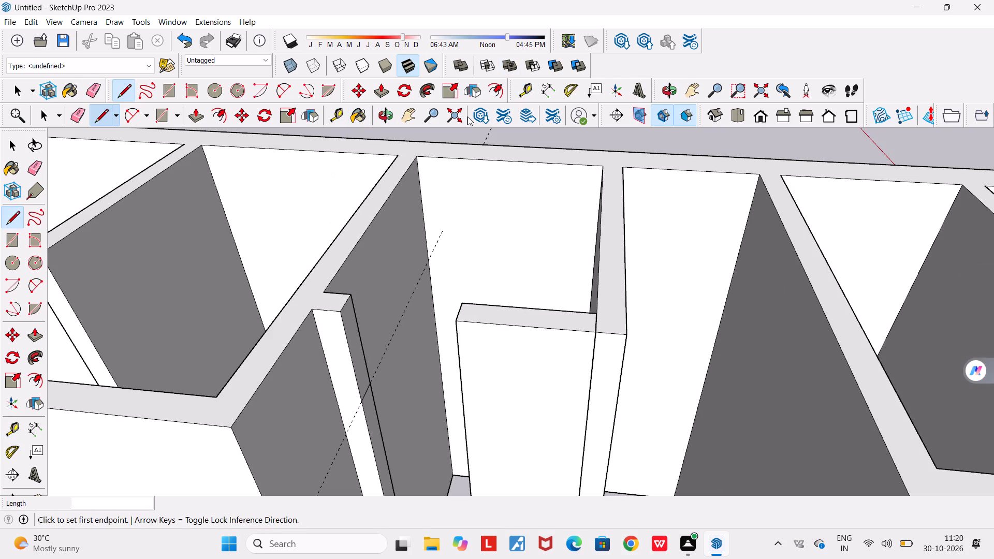
pyautogui.press('p')
pyautogui.scroll(4, 337, 354)
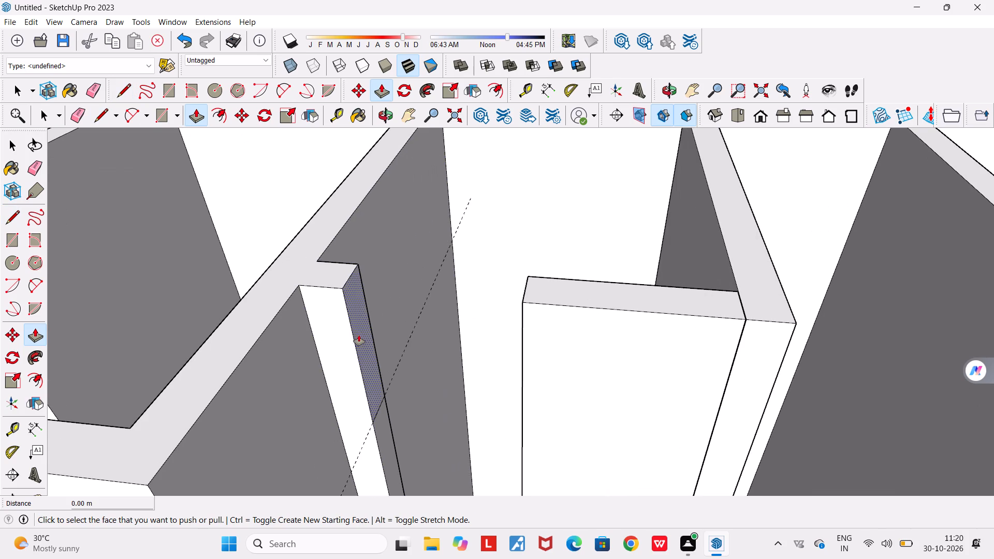
pyautogui.click(363, 336)
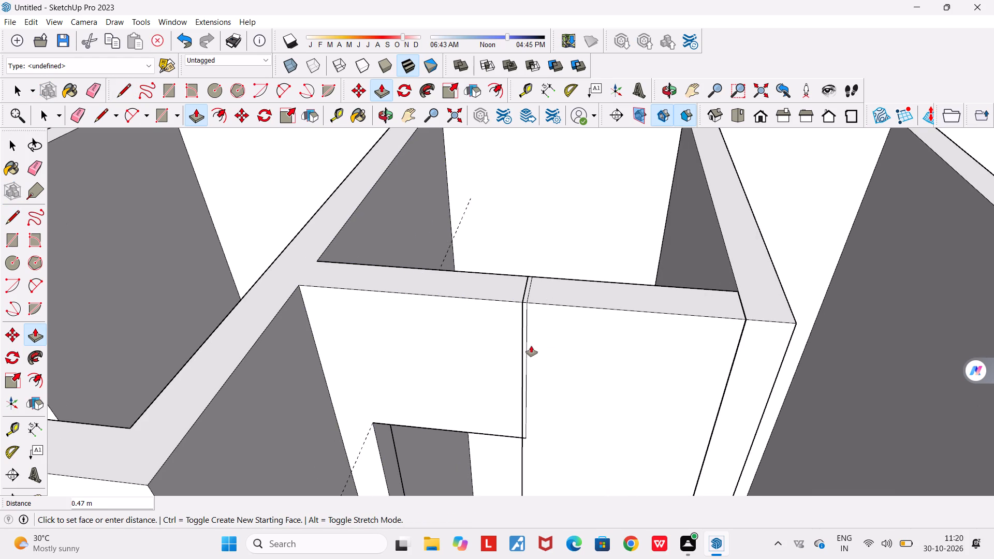
pyautogui.click(527, 344)
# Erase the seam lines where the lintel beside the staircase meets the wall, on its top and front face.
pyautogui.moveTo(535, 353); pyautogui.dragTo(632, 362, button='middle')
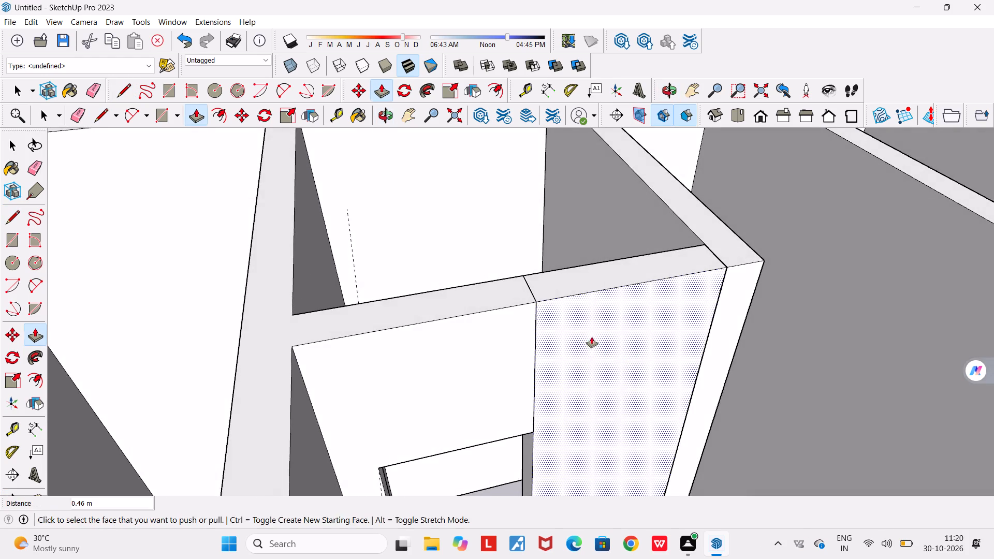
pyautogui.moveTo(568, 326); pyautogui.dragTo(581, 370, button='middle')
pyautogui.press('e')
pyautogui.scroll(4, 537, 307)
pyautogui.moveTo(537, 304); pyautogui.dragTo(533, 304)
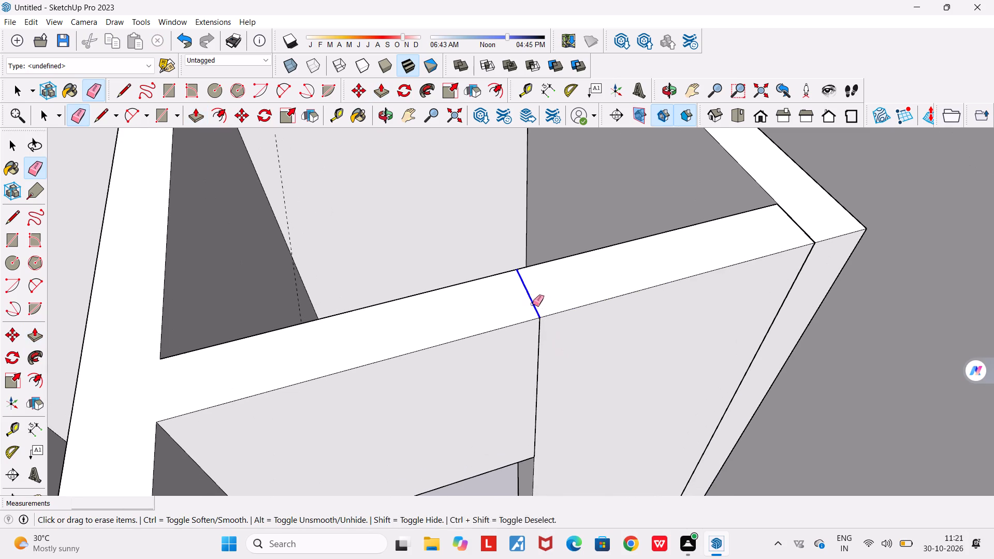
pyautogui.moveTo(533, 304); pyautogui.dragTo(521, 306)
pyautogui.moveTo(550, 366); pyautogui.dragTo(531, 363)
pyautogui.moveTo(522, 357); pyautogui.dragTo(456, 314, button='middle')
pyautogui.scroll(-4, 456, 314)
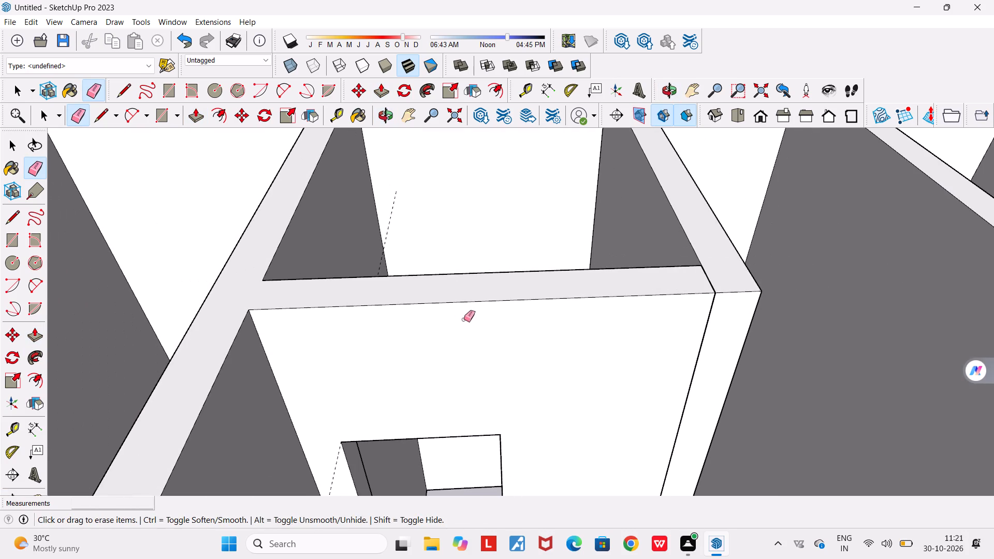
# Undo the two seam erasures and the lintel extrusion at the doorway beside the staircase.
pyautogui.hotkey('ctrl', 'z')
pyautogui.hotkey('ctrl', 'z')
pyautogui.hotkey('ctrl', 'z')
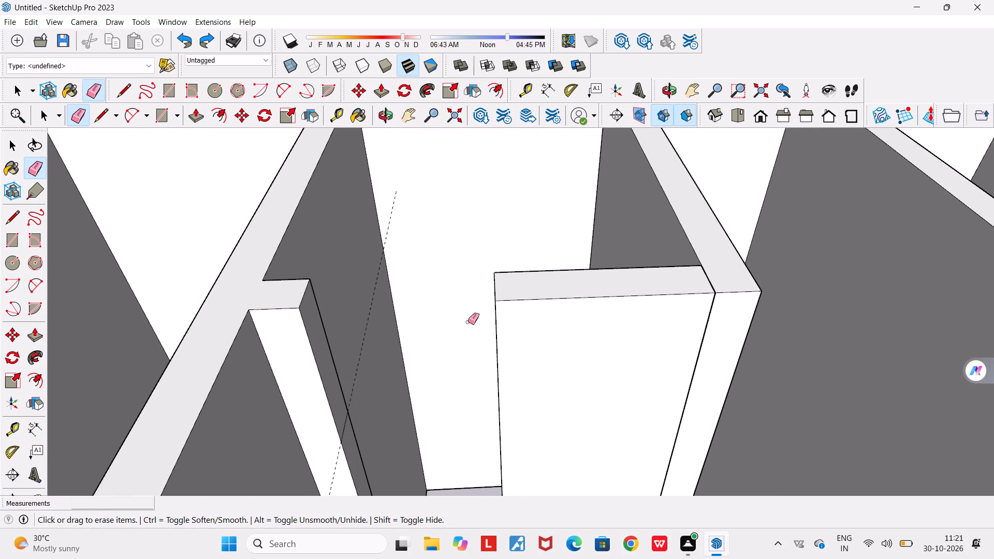
# Push/Pull the stub face above the line about 0.46 m to the facing wall's edge beside the staircase, forming the lintel.
pyautogui.moveTo(464, 321); pyautogui.dragTo(401, 294, button='middle')
pyautogui.press('p')
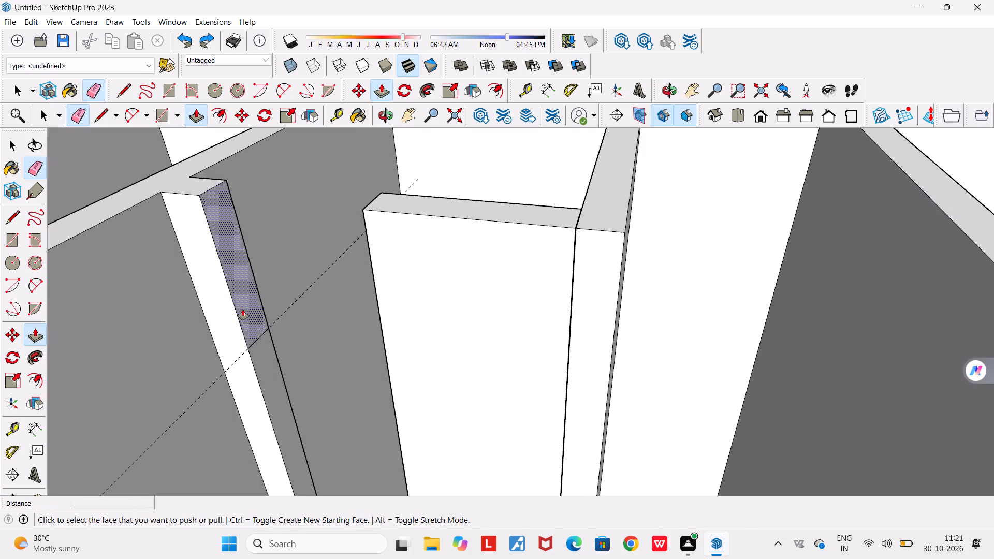
pyautogui.click(246, 309)
pyautogui.moveTo(400, 333); pyautogui.dragTo(525, 362, button='middle')
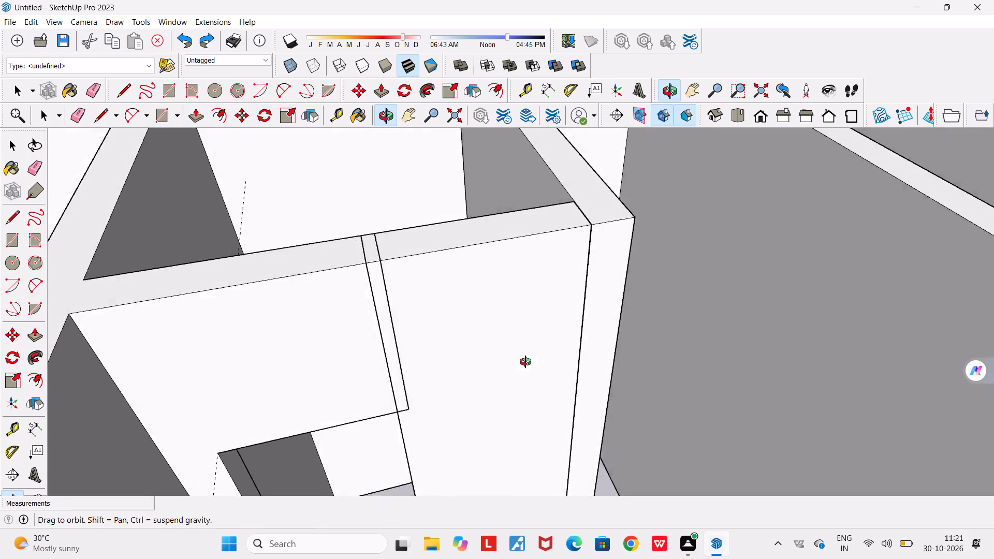
pyautogui.moveTo(525, 362); pyautogui.dragTo(536, 352, button='middle')
pyautogui.scroll(16, 406, 320)
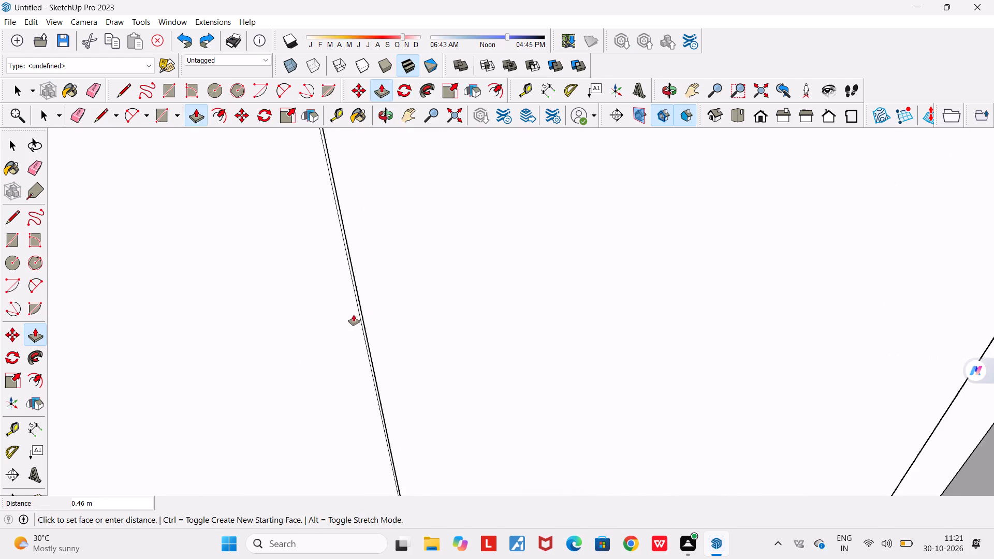
pyautogui.scroll(7, 352, 315)
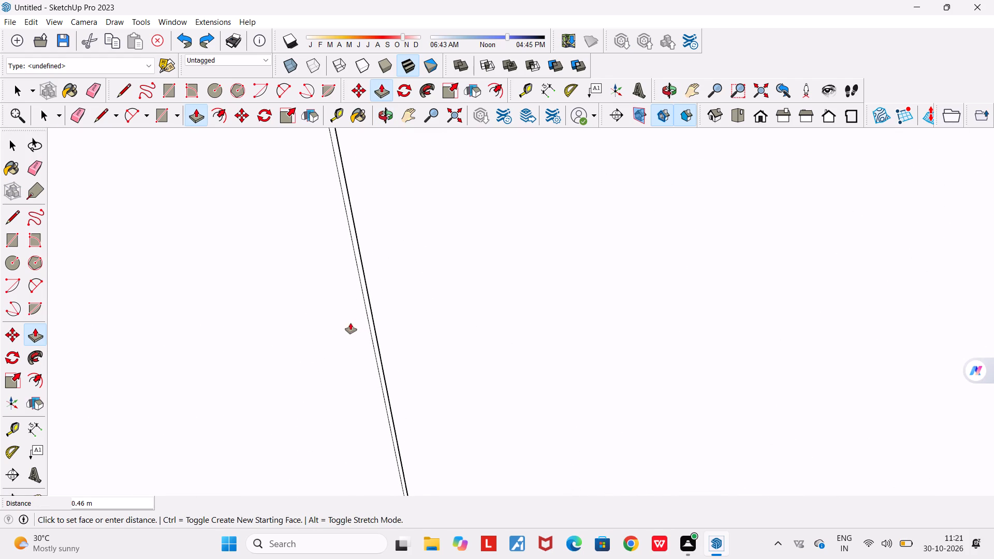
pyautogui.scroll(7, 369, 332)
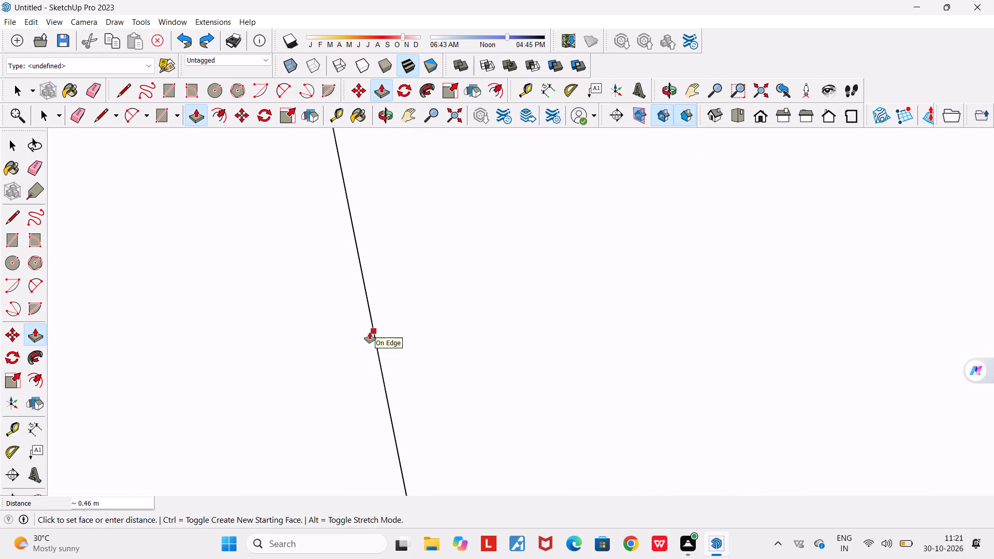
pyautogui.click(370, 332)
pyautogui.scroll(-20, 371, 333)
pyautogui.scroll(-14, 371, 333)
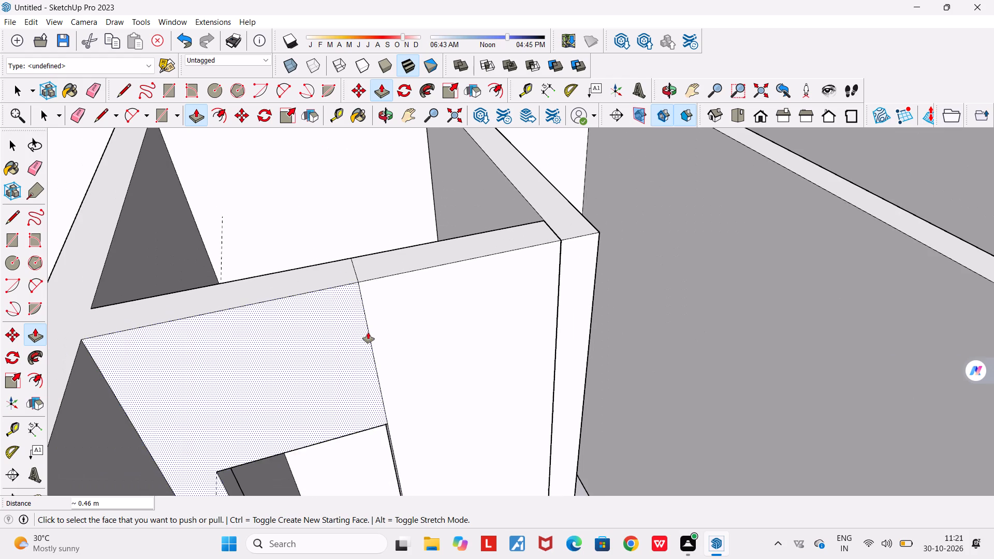
# Erase the seam lines where the lintel beside the staircase joins the wall, on its front, top and rear sides.
pyautogui.press('e')
pyautogui.moveTo(392, 392); pyautogui.dragTo(371, 384)
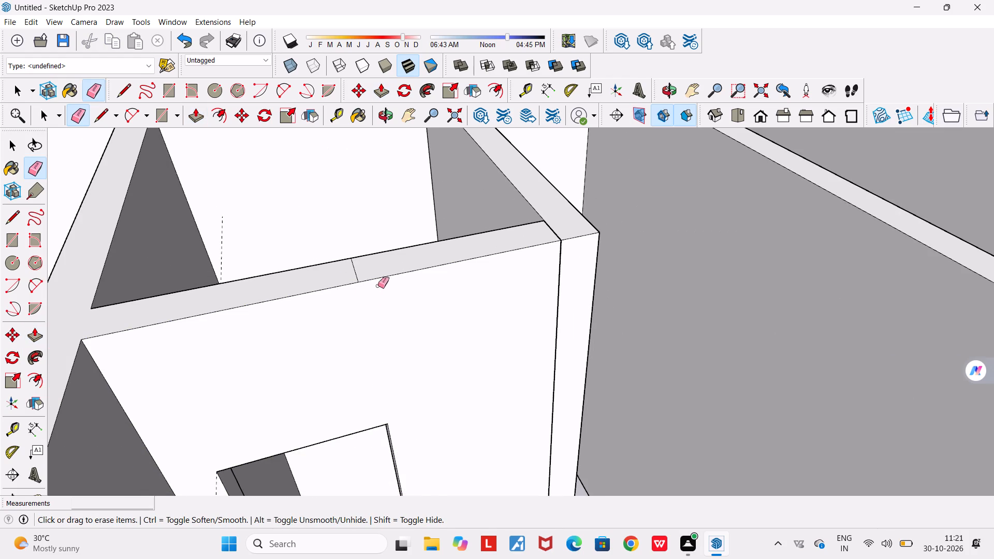
pyautogui.moveTo(359, 265); pyautogui.dragTo(351, 264)
pyautogui.moveTo(391, 296); pyautogui.dragTo(674, 314, button='middle')
pyautogui.scroll(-4, 691, 299)
pyautogui.scroll(-3, 621, 284)
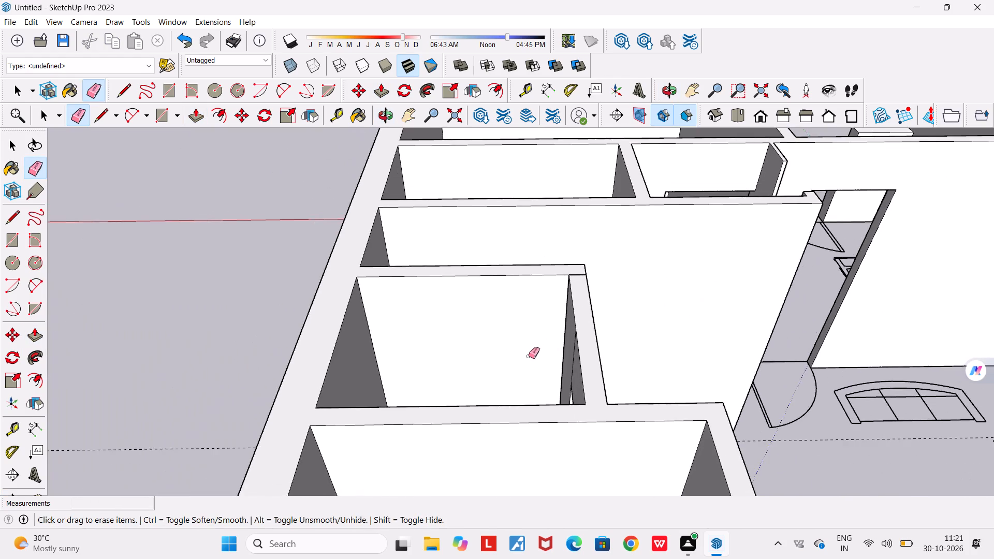
pyautogui.moveTo(529, 356); pyautogui.dragTo(743, 389, button='middle')
pyautogui.scroll(5, 706, 300)
pyautogui.moveTo(799, 288); pyautogui.dragTo(771, 271)
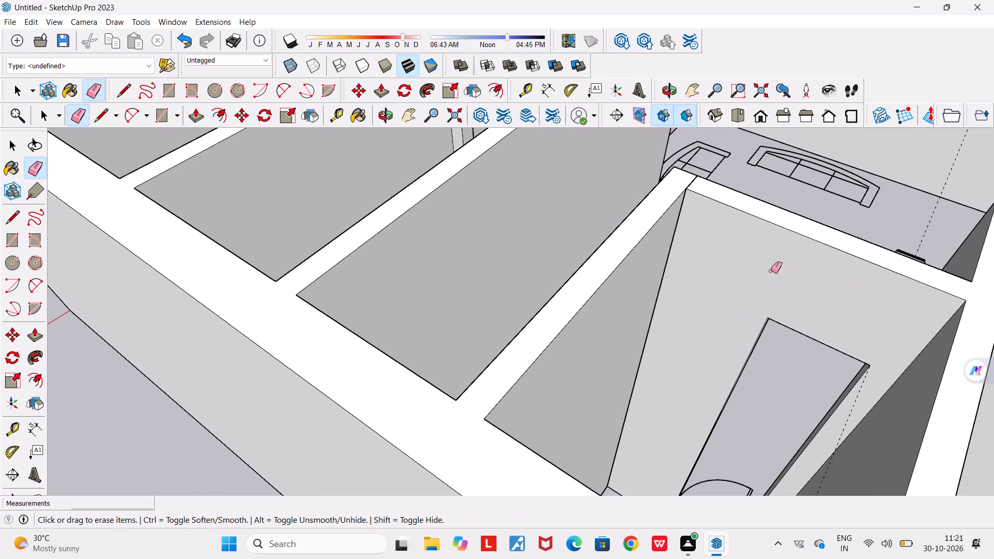
# Erase the leftover long guide line that extends outside the house from the finished doorway.
pyautogui.scroll(-4, 771, 271)
pyautogui.moveTo(823, 305); pyautogui.dragTo(612, 279, button='middle')
pyautogui.scroll(-5, 610, 278)
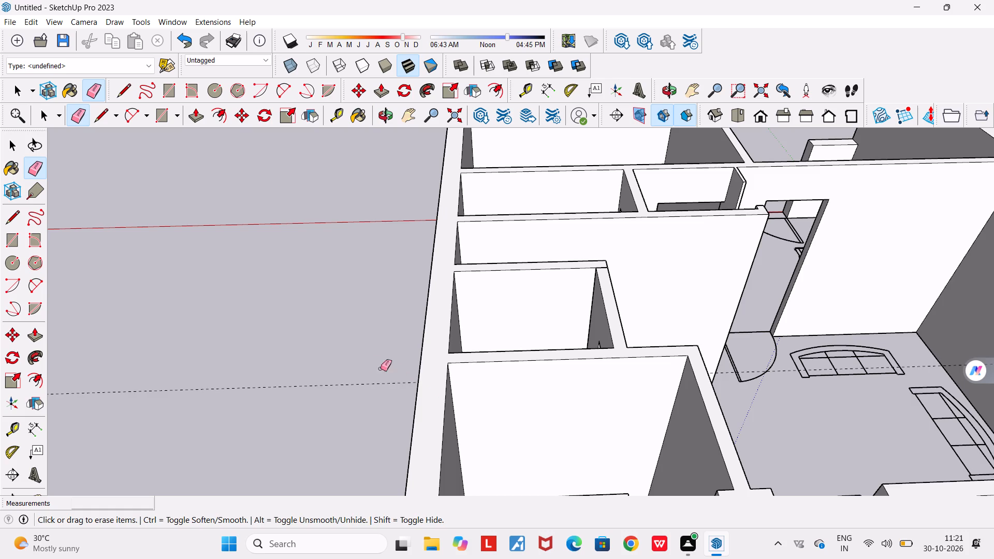
pyautogui.moveTo(366, 373); pyautogui.dragTo(338, 442)
# Examine the walls and doorways around the dining area to find the next doorway that needs a lintel.
pyautogui.moveTo(312, 437); pyautogui.dragTo(212, 433, button='middle')
pyautogui.scroll(-6, 212, 433)
pyautogui.moveTo(465, 409); pyautogui.dragTo(289, 341, button='middle')
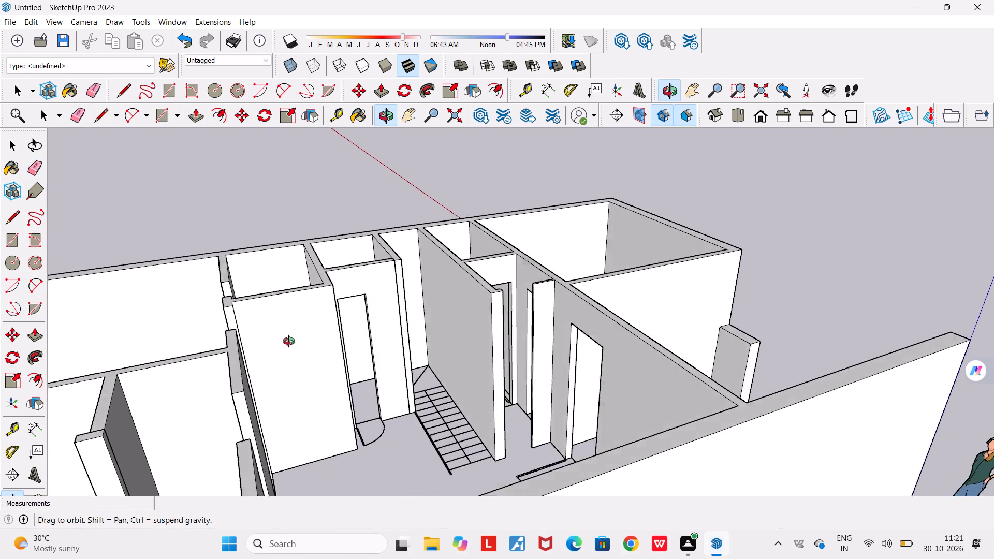
pyautogui.moveTo(289, 341); pyautogui.dragTo(148, 357, button='middle')
pyautogui.scroll(2, 285, 297)
pyautogui.scroll(-5, 285, 297)
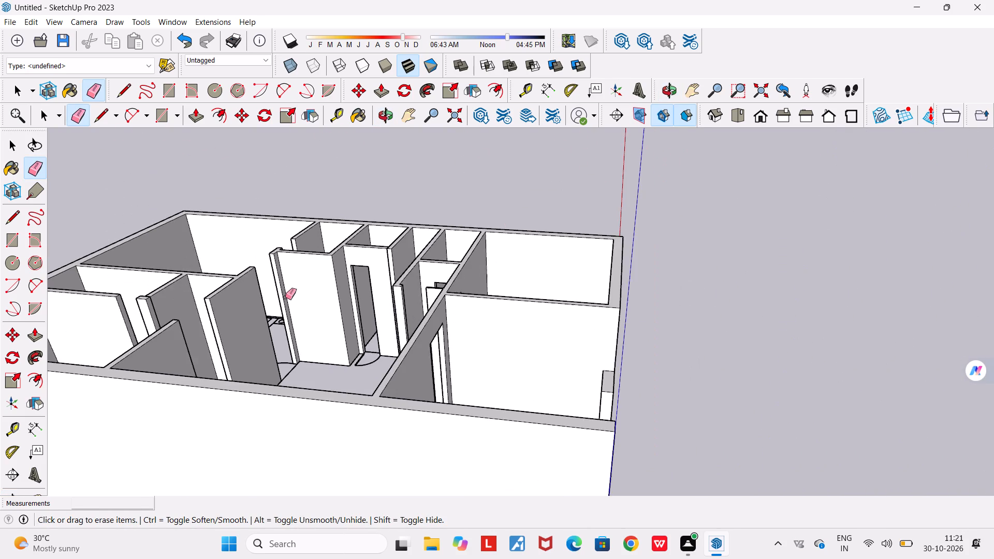
pyautogui.moveTo(270, 331); pyautogui.dragTo(70, 440, button='middle')
pyautogui.scroll(6, 257, 192)
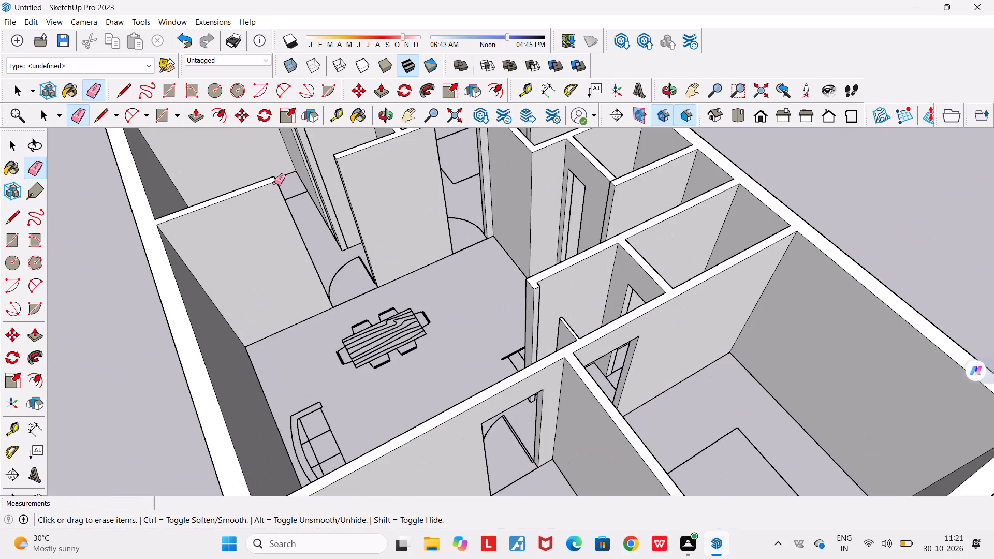
pyautogui.scroll(1, 274, 183)
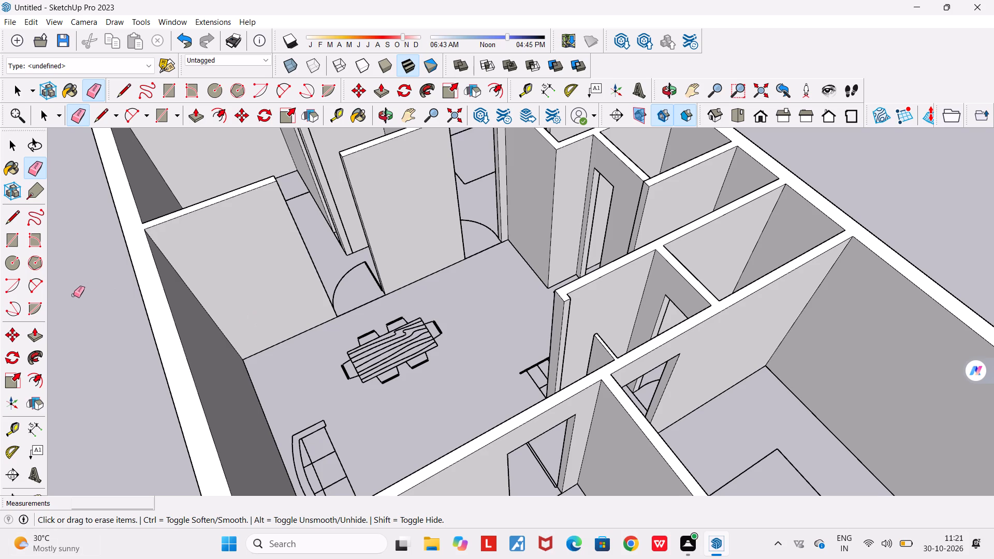
pyautogui.press('Escape')
pyautogui.scroll(-2, 455, 347)
pyautogui.press('space')
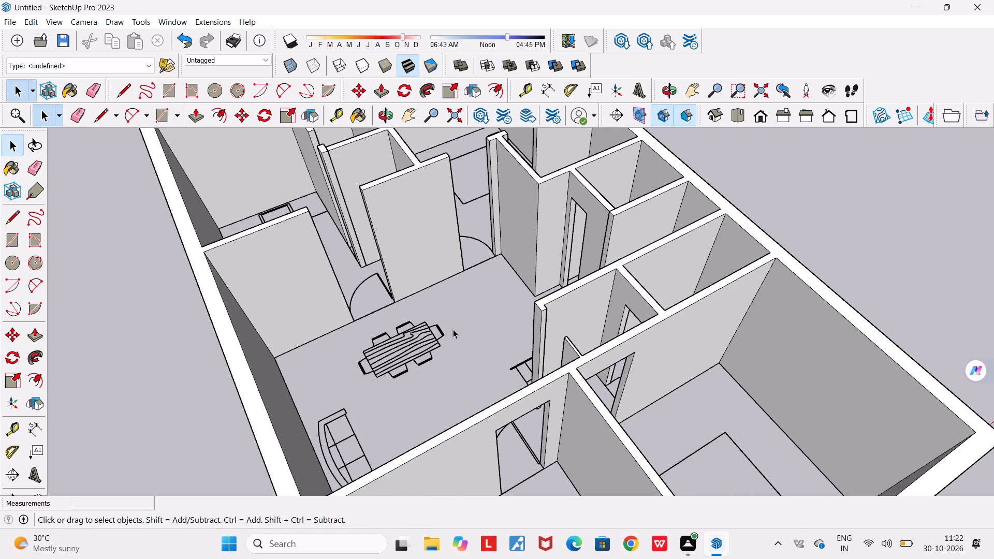
pyautogui.scroll(-4, 453, 329)
pyautogui.scroll(5, 374, 249)
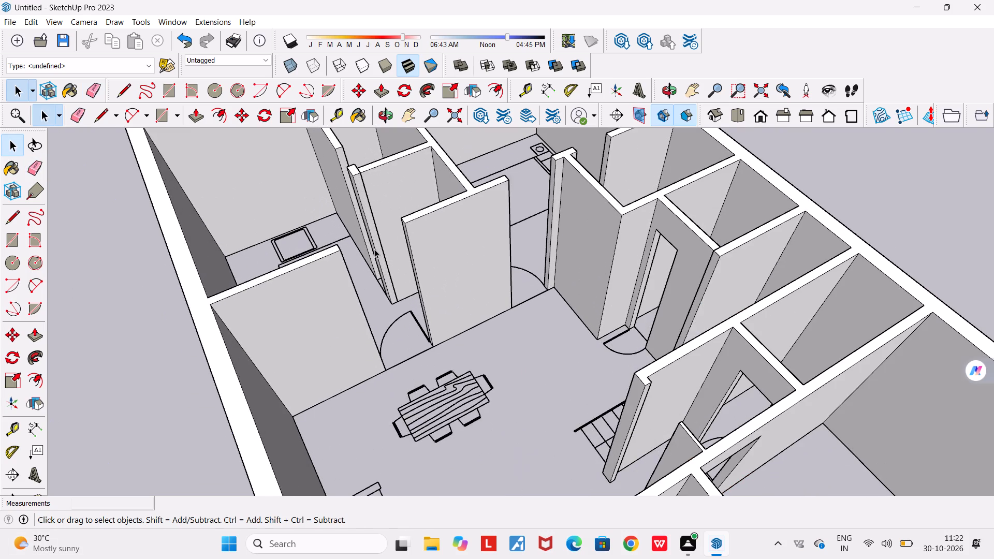
# Place a guide line 0.50 m below the top edge of the wall end at the open doorway by the dining table.
pyautogui.moveTo(385, 313); pyautogui.dragTo(567, 254, button='middle')
pyautogui.scroll(4, 422, 230)
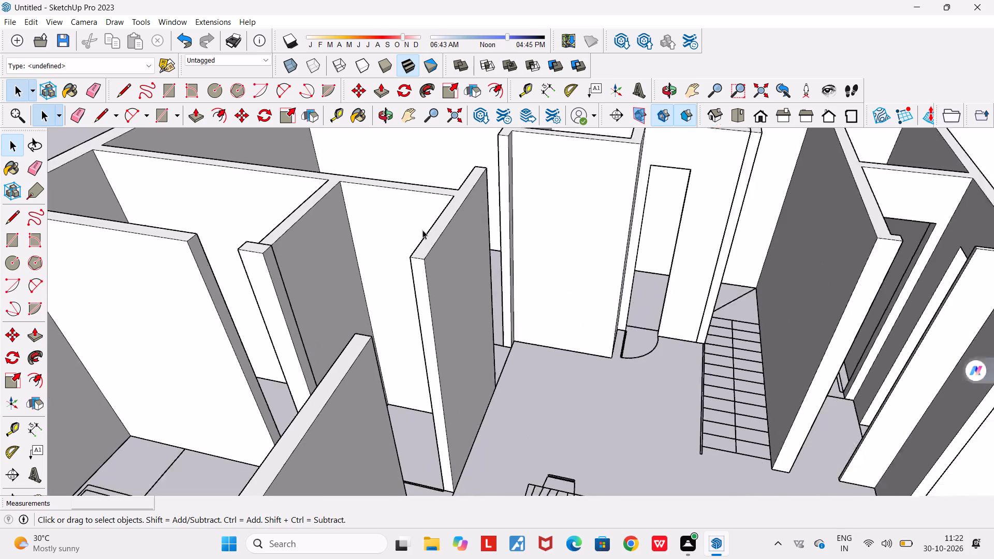
pyautogui.scroll(1, 422, 230)
pyautogui.click(340, 112)
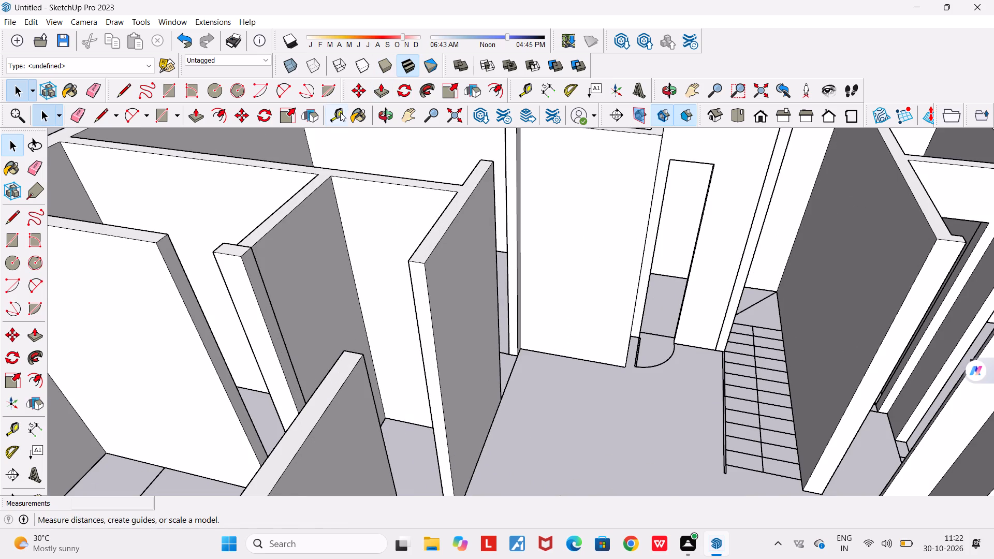
pyautogui.scroll(3, 438, 304)
pyautogui.scroll(2, 400, 256)
pyautogui.click(413, 245)
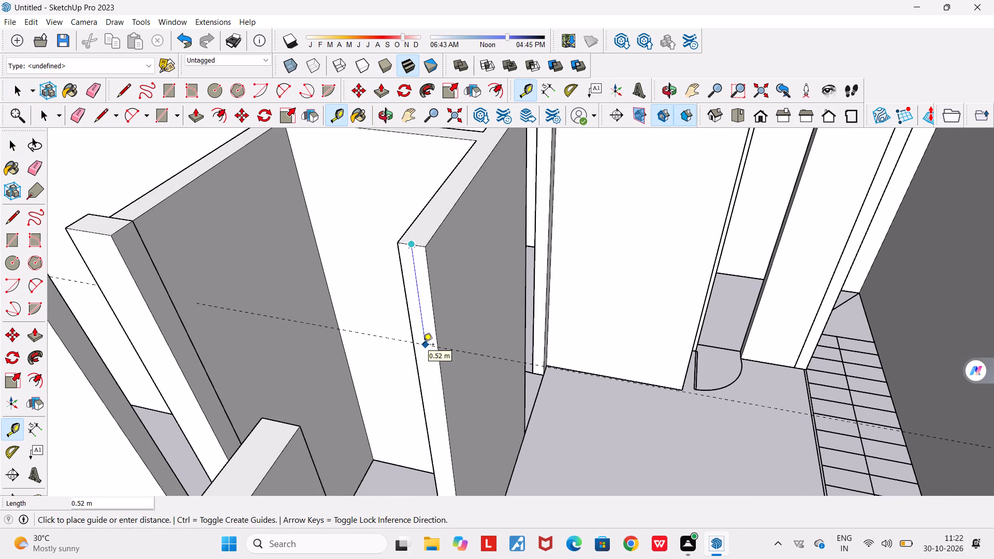
pyautogui.press('5')
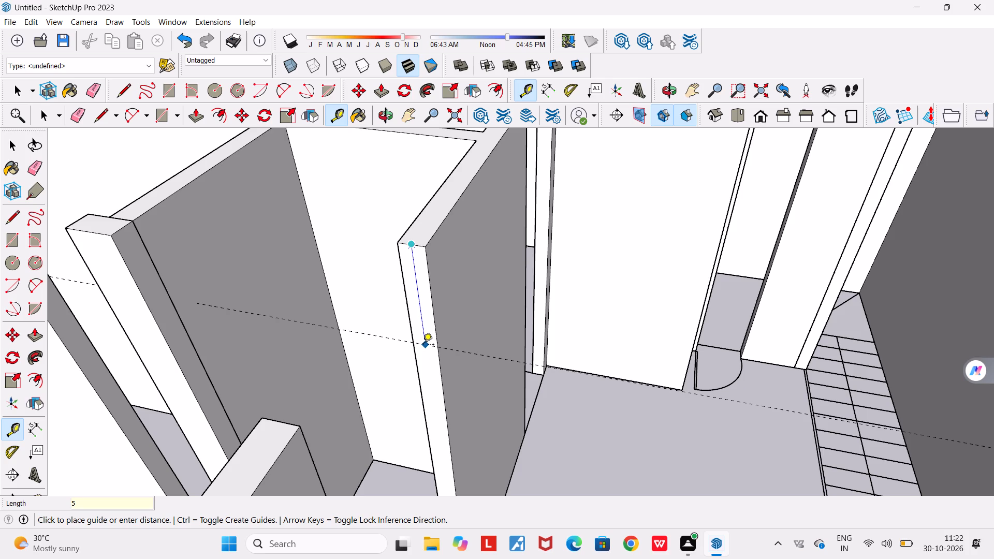
pyautogui.press('BackSpace')
pyautogui.write('0.50')
pyautogui.press('Return')
# Draw a line across the wall's end face along the guide at the doorway by the dining table.
pyautogui.scroll(3, 415, 351)
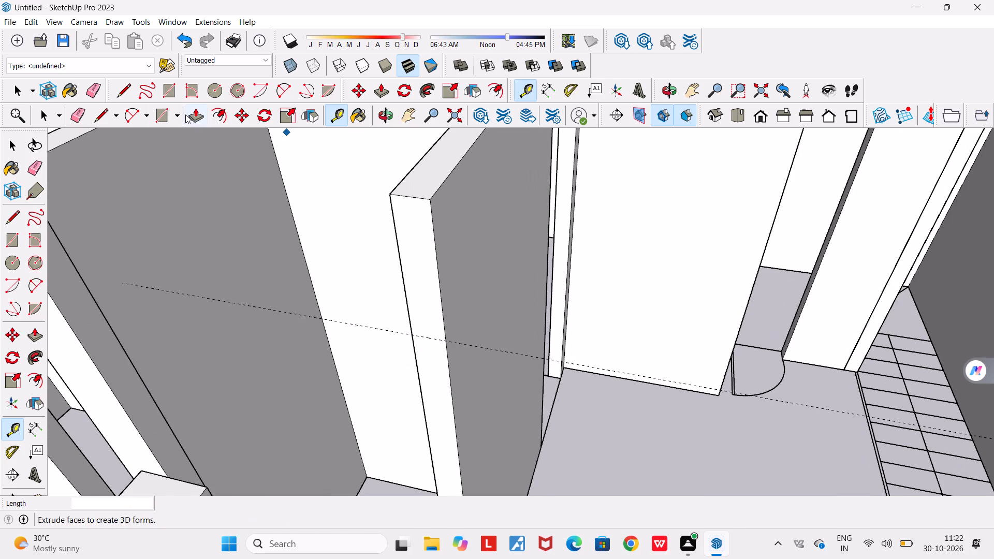
pyautogui.click(117, 93)
pyautogui.scroll(4, 421, 313)
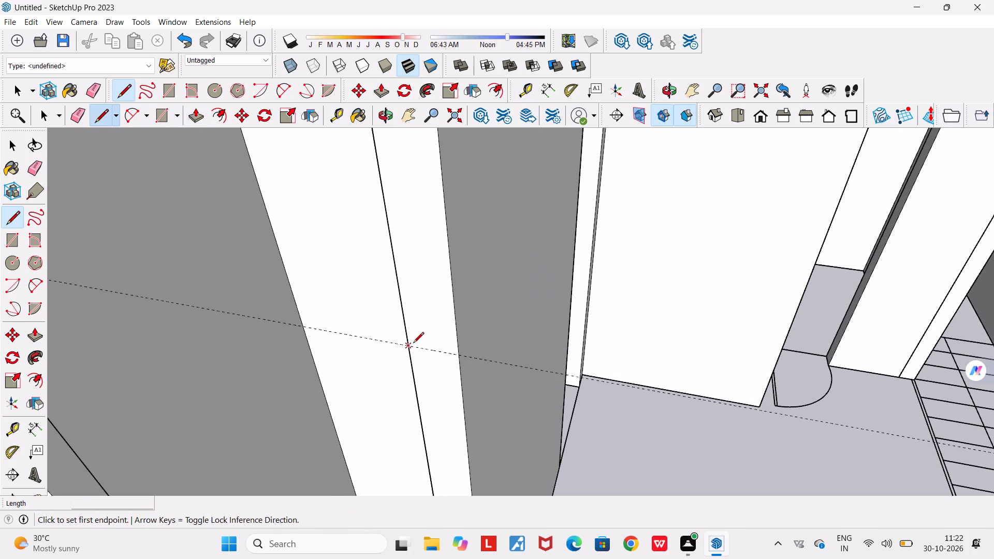
pyautogui.click(411, 344)
pyautogui.click(457, 355)
# Push/Pull the end face above the line about 0.89 m across the dining-area doorway to the facing wall, forming a lintel.
pyautogui.scroll(-10, 431, 304)
pyautogui.click(381, 96)
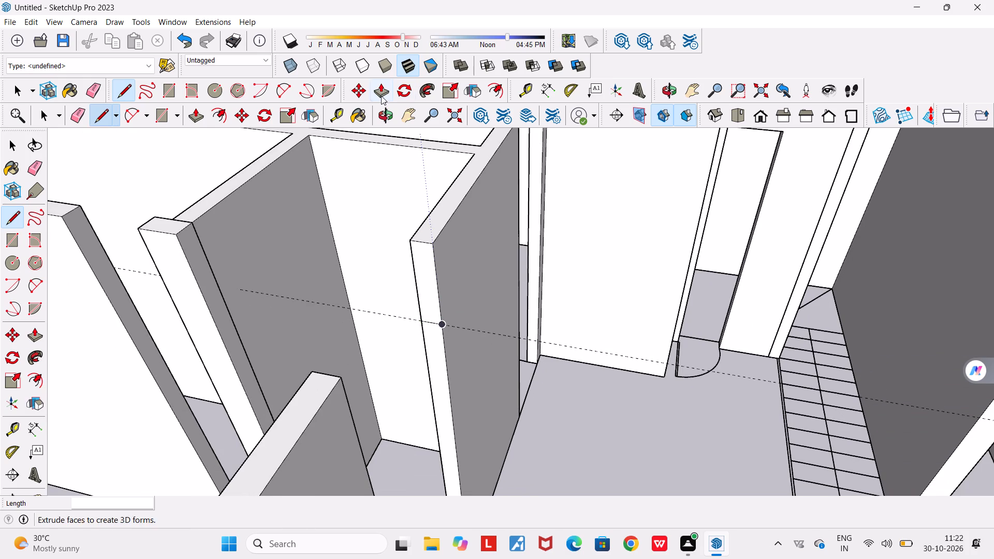
pyautogui.click(431, 278)
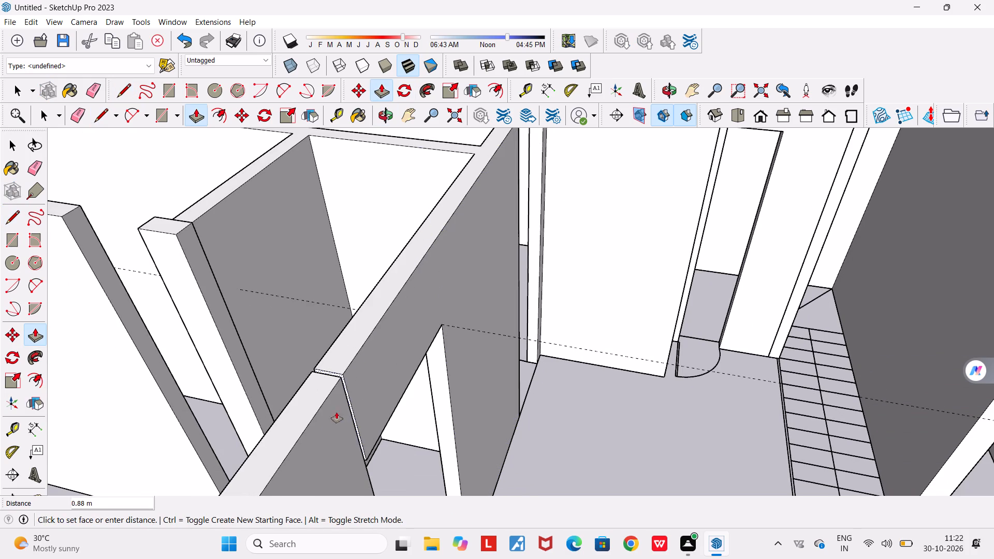
pyautogui.moveTo(317, 432); pyautogui.dragTo(191, 439, button='middle')
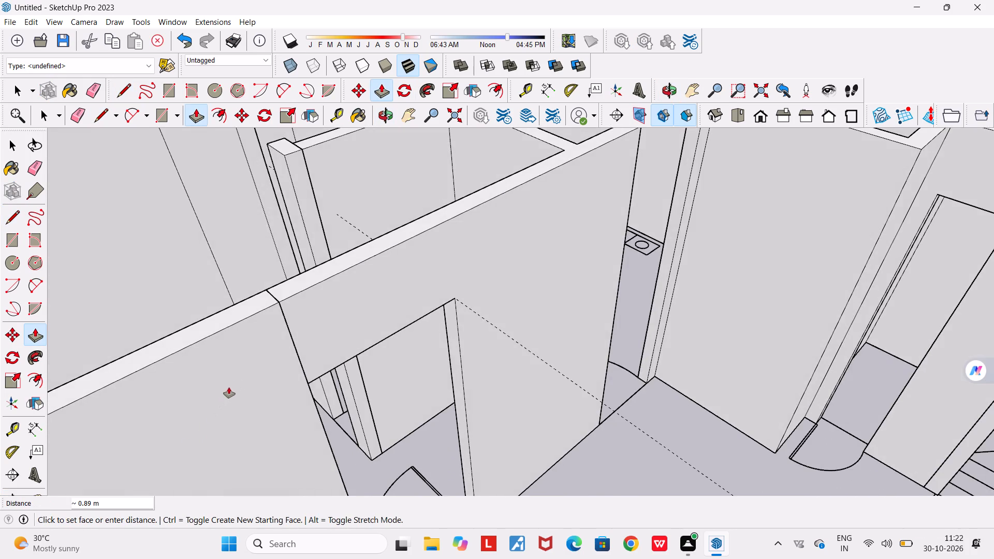
pyautogui.scroll(5, 235, 381)
pyautogui.click(233, 381)
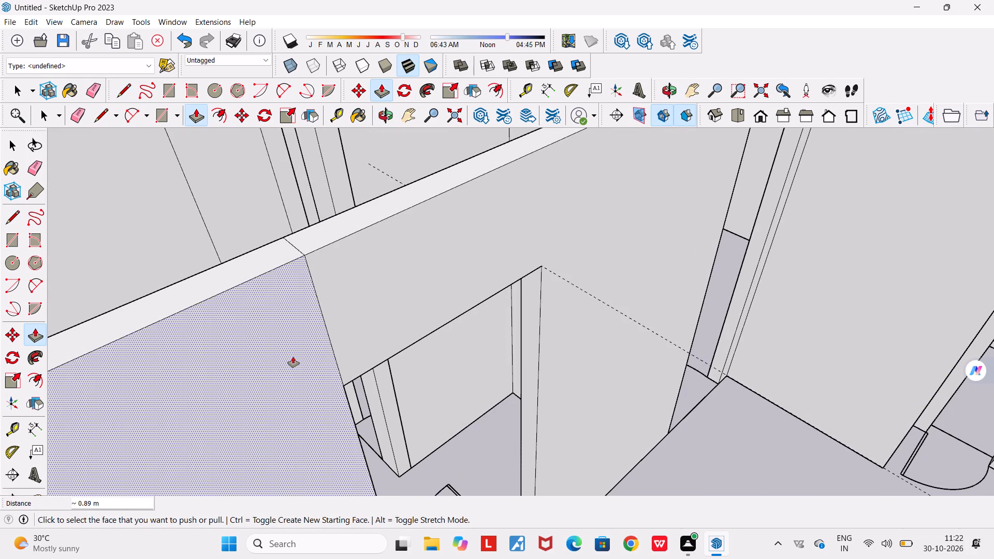
# Erase the seam lines on both sides and the top of the new dining-area lintel, plus its leftover guide line.
pyautogui.press('e')
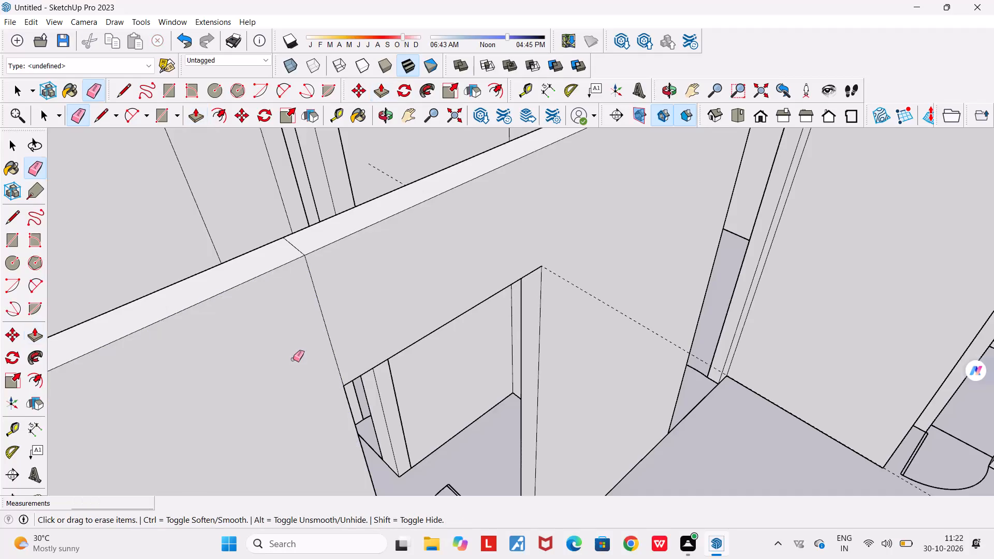
pyautogui.moveTo(356, 319); pyautogui.dragTo(247, 355)
pyautogui.scroll(4, 301, 241)
pyautogui.moveTo(301, 241); pyautogui.dragTo(292, 248)
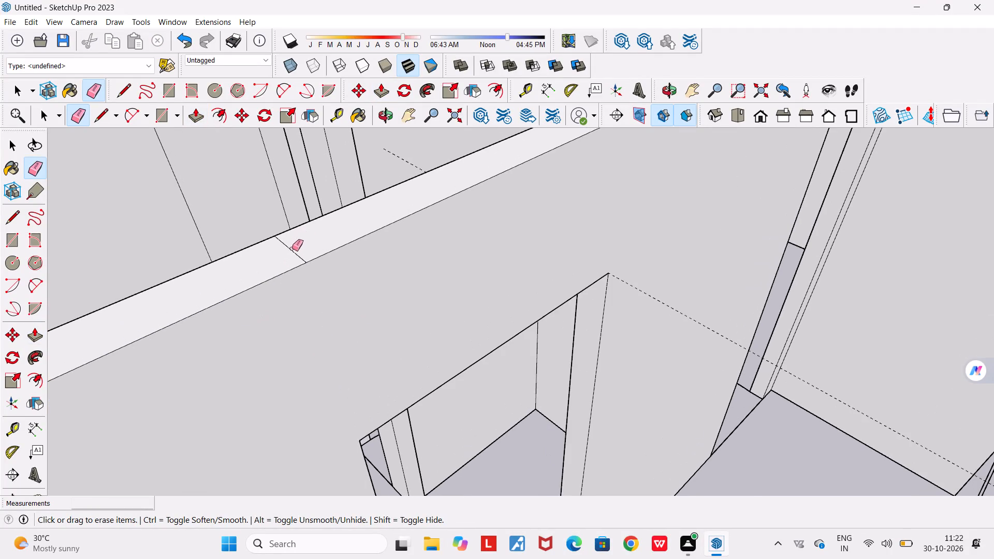
pyautogui.moveTo(292, 248); pyautogui.dragTo(283, 254)
pyautogui.moveTo(281, 254); pyautogui.dragTo(713, 218, button='middle')
pyautogui.moveTo(711, 290); pyautogui.dragTo(720, 296)
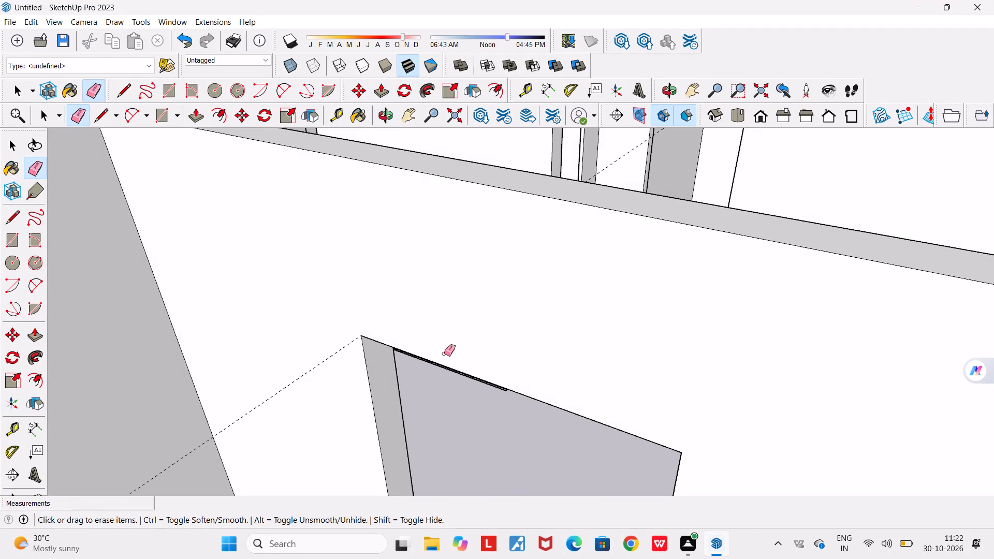
pyautogui.click(241, 422)
pyautogui.moveTo(242, 424); pyautogui.dragTo(237, 412)
pyautogui.scroll(-3, 228, 406)
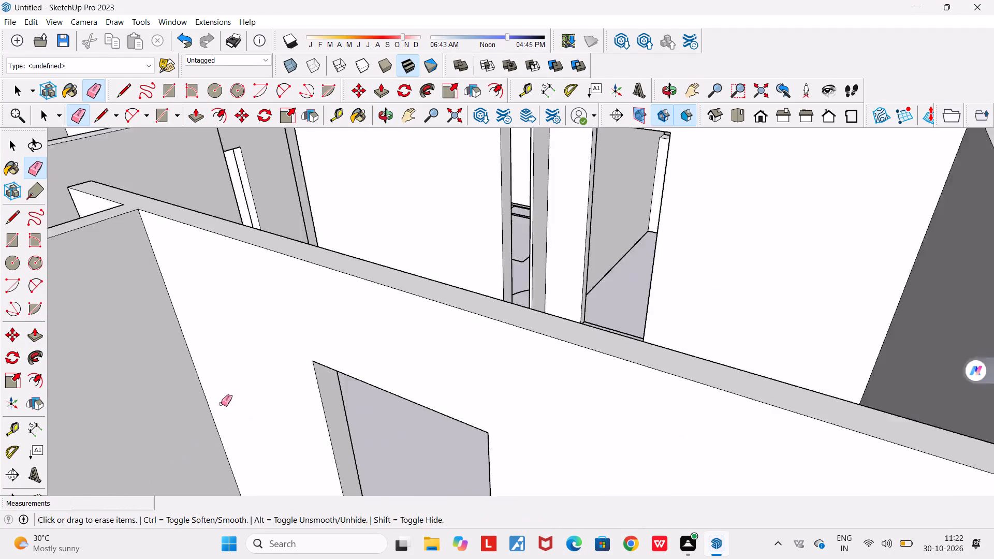
# Place a guide line 0.50 m below the top edge of the wall end at the doorway between kitchen and small adjoining room.
pyautogui.scroll(-6, 221, 404)
pyautogui.moveTo(358, 397); pyautogui.dragTo(89, 430, button='middle')
pyautogui.scroll(-9, 89, 430)
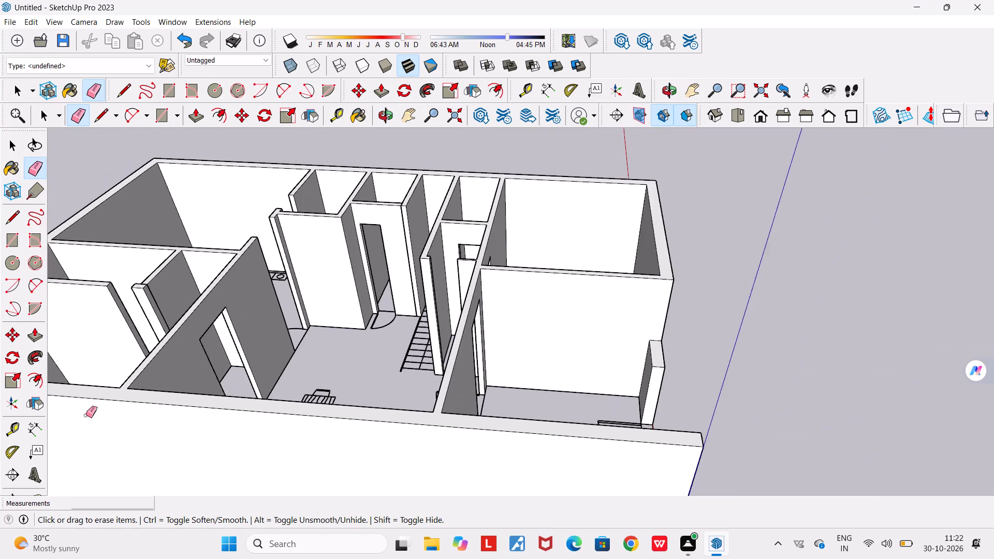
pyautogui.moveTo(95, 379); pyautogui.dragTo(294, 358, button='middle')
pyautogui.scroll(-5, 294, 358)
pyautogui.scroll(10, 261, 416)
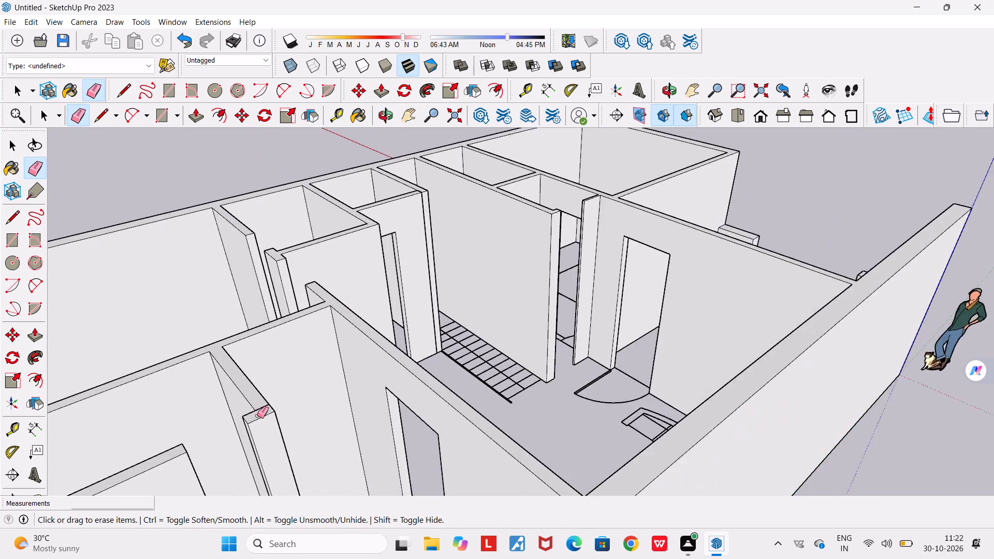
pyautogui.scroll(3, 257, 416)
pyautogui.scroll(-5, 258, 416)
pyautogui.moveTo(255, 437); pyautogui.dragTo(333, 368, button='middle')
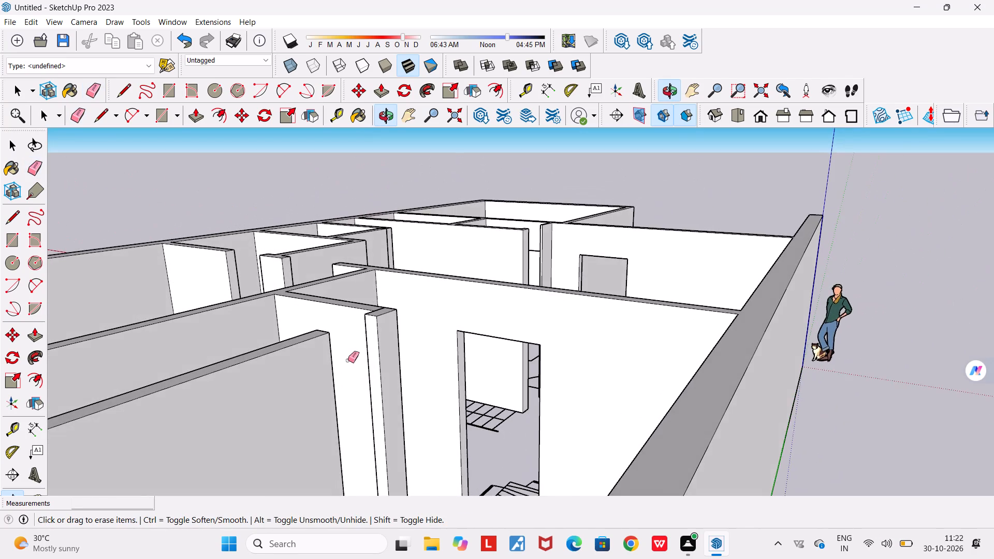
pyautogui.scroll(4, 359, 349)
pyautogui.press('space')
pyautogui.click(337, 113)
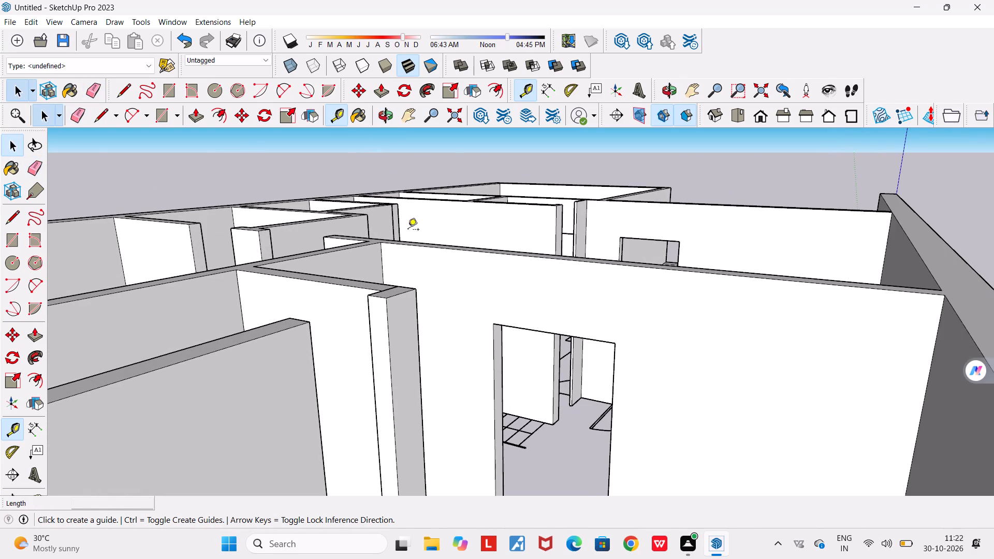
pyautogui.scroll(4, 393, 384)
pyautogui.click(372, 251)
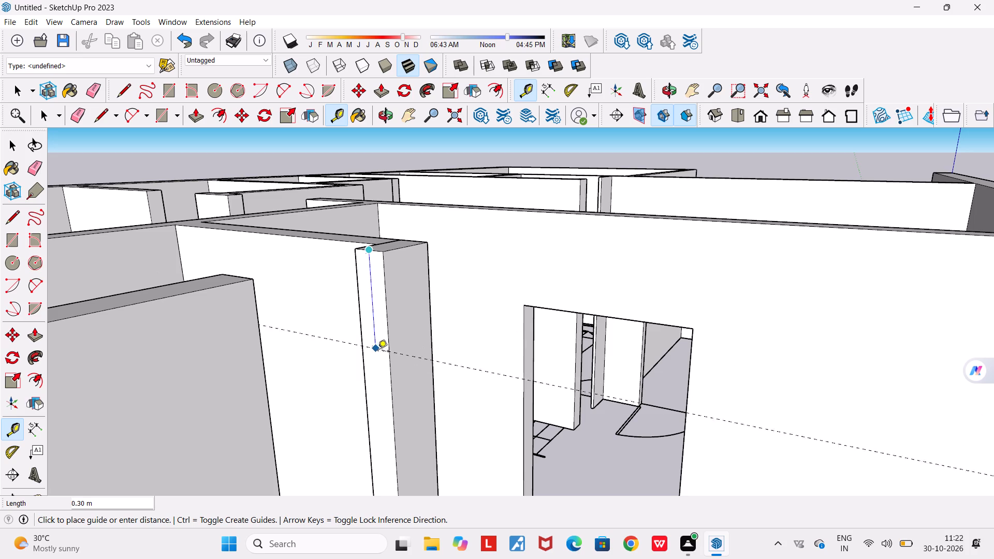
pyautogui.write('0.50')
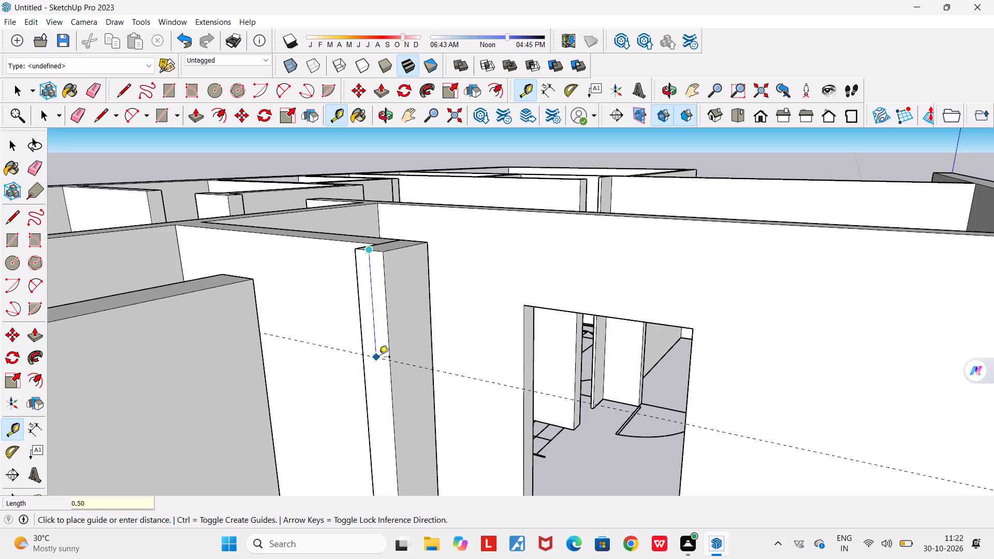
pyautogui.press('Return')
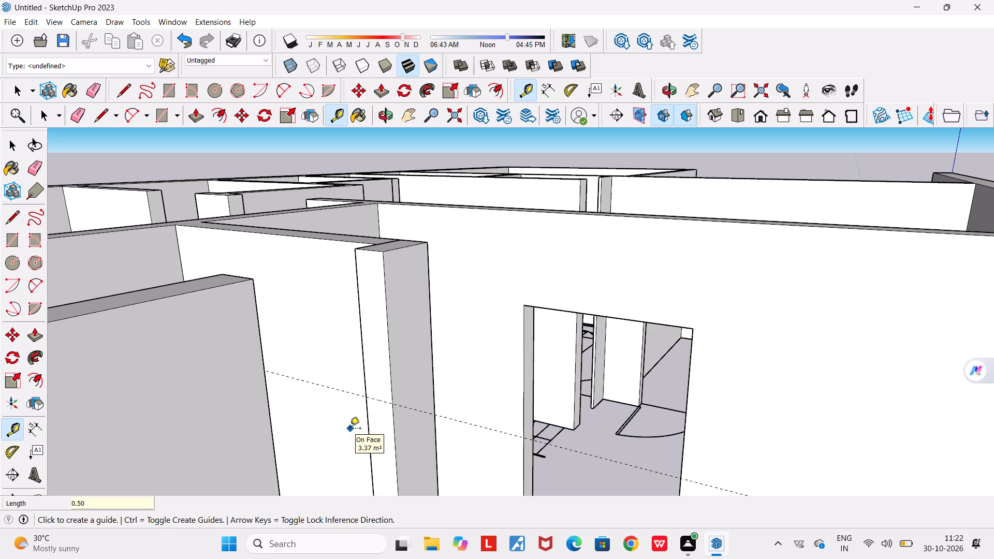
# Draw a line across the wall's end face along the guide at the kitchen's inner doorway.
pyautogui.press('l')
pyautogui.scroll(7, 383, 384)
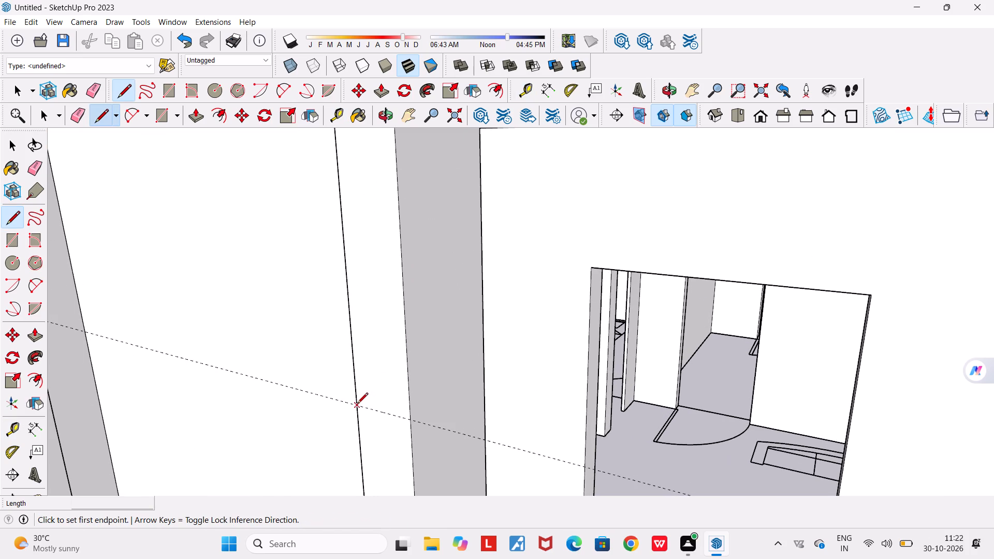
pyautogui.click(359, 405)
pyautogui.click(408, 422)
# Push/Pull the end face above the line across the kitchen's inner doorway to the facing wall, forming a lintel.
pyautogui.scroll(1, 378, 372)
pyautogui.scroll(-9, 376, 366)
pyautogui.moveTo(380, 371); pyautogui.dragTo(252, 436, button='middle')
pyautogui.scroll(-4, 252, 436)
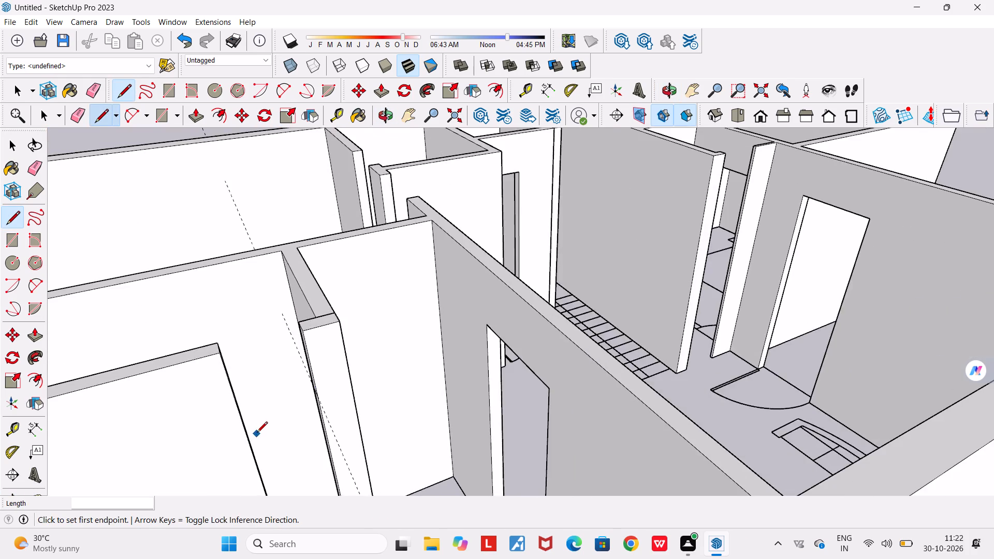
pyautogui.scroll(4, 257, 433)
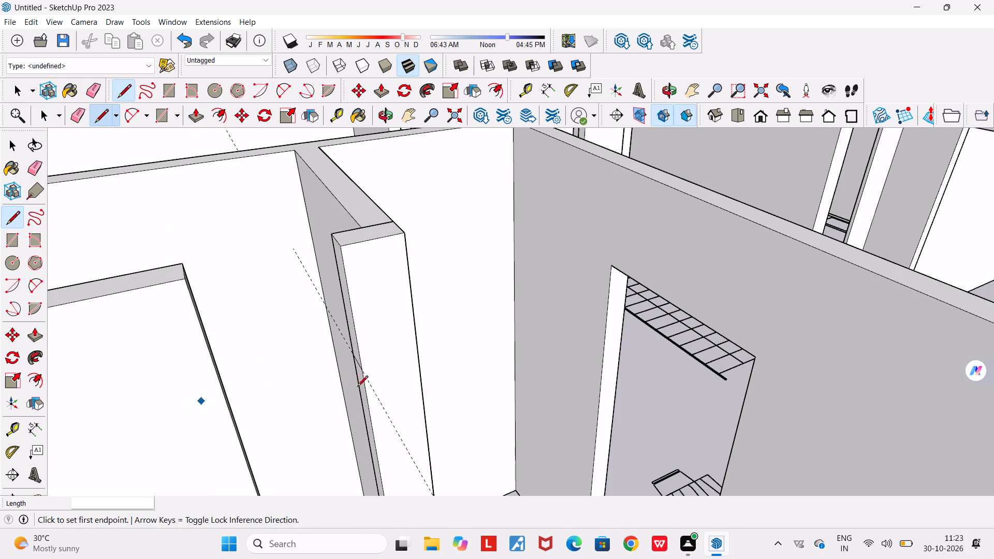
pyautogui.press('space')
pyautogui.moveTo(300, 398); pyautogui.dragTo(314, 352, button='middle')
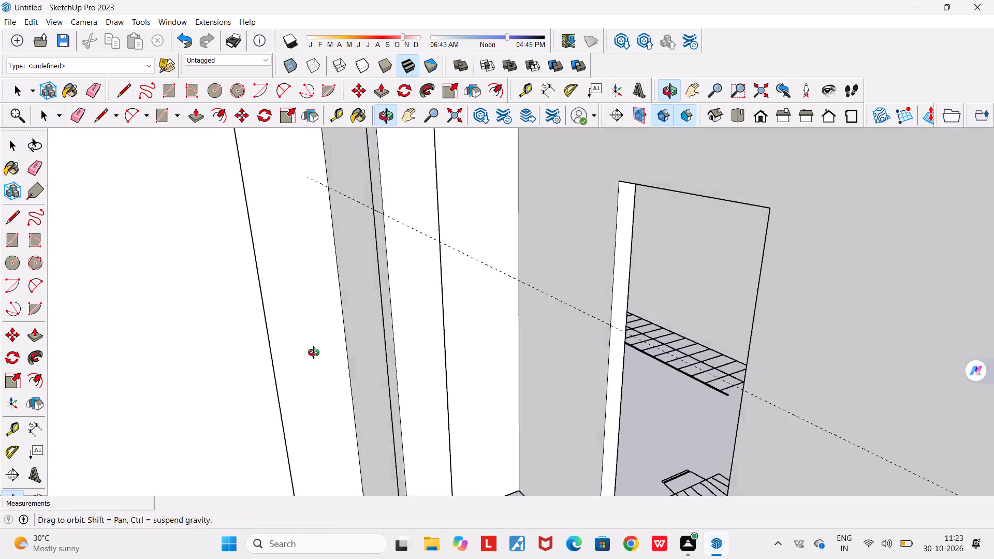
pyautogui.moveTo(314, 352); pyautogui.dragTo(363, 387, button='middle')
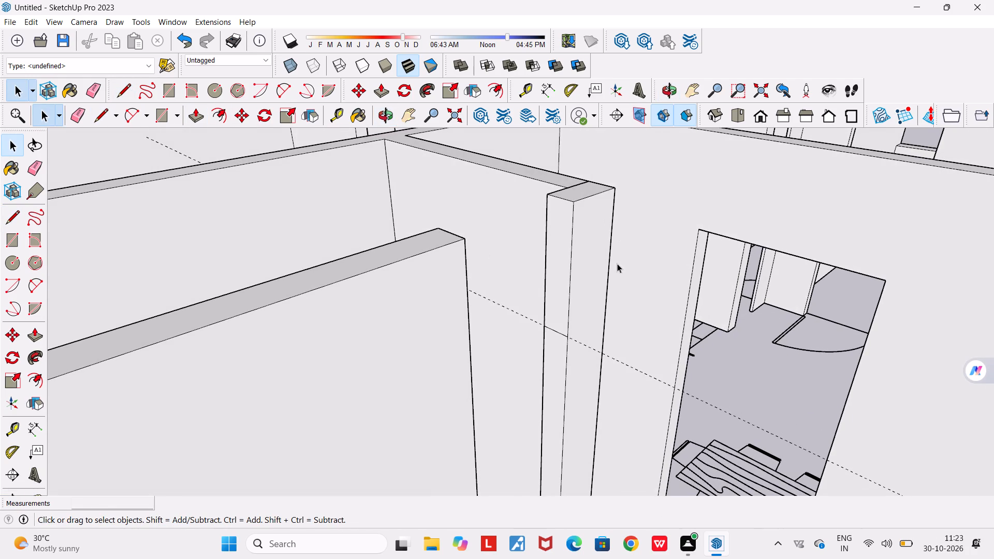
pyautogui.click(199, 117)
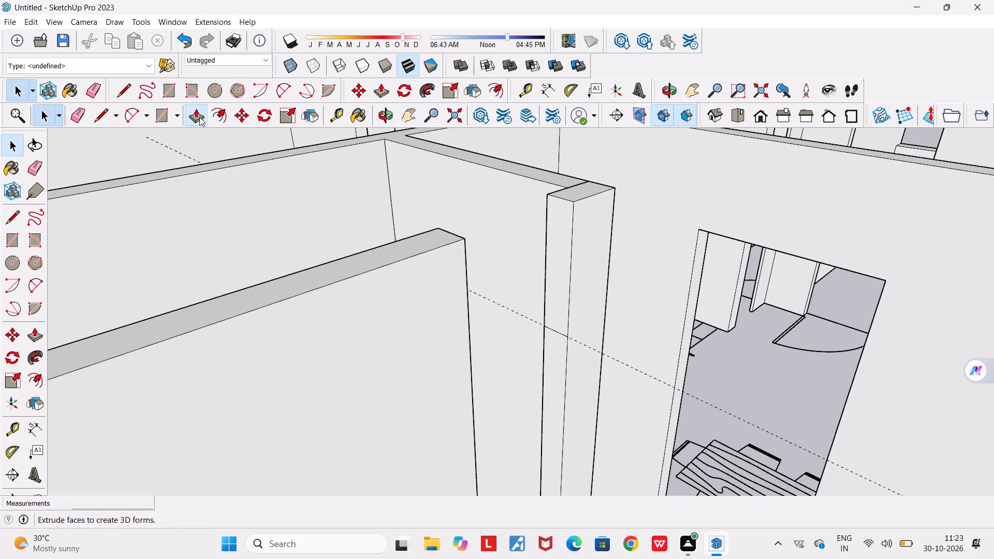
pyautogui.click(553, 263)
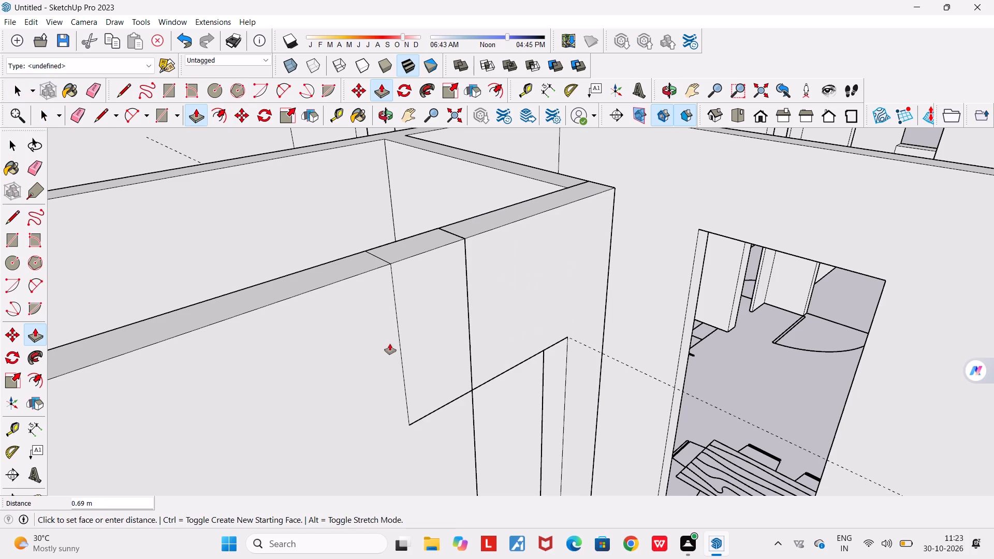
pyautogui.moveTo(428, 332); pyautogui.dragTo(233, 356, button='middle')
pyautogui.scroll(9, 392, 320)
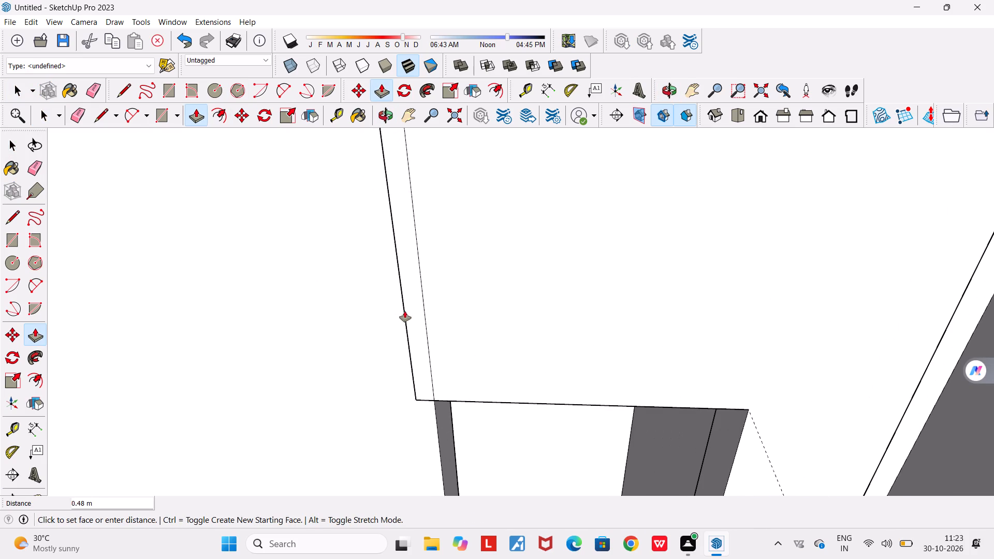
pyautogui.click(427, 333)
pyautogui.moveTo(426, 344); pyautogui.dragTo(449, 351, button='middle')
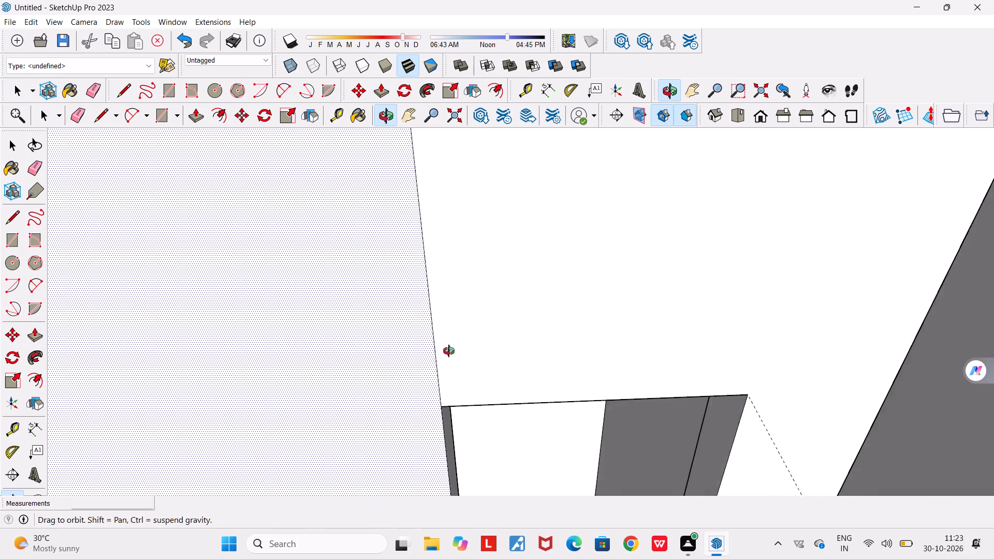
pyautogui.moveTo(449, 351); pyautogui.dragTo(449, 351, button='middle')
# Erase the vertical seam on the kitchen lintel's near face and the seam across its top.
pyautogui.scroll(-1, 449, 351)
pyautogui.press('e')
pyautogui.moveTo(455, 301); pyautogui.dragTo(425, 300)
pyautogui.scroll(-6, 427, 299)
pyautogui.moveTo(431, 312); pyautogui.dragTo(465, 460, button='middle')
pyautogui.moveTo(421, 246); pyautogui.dragTo(393, 252)
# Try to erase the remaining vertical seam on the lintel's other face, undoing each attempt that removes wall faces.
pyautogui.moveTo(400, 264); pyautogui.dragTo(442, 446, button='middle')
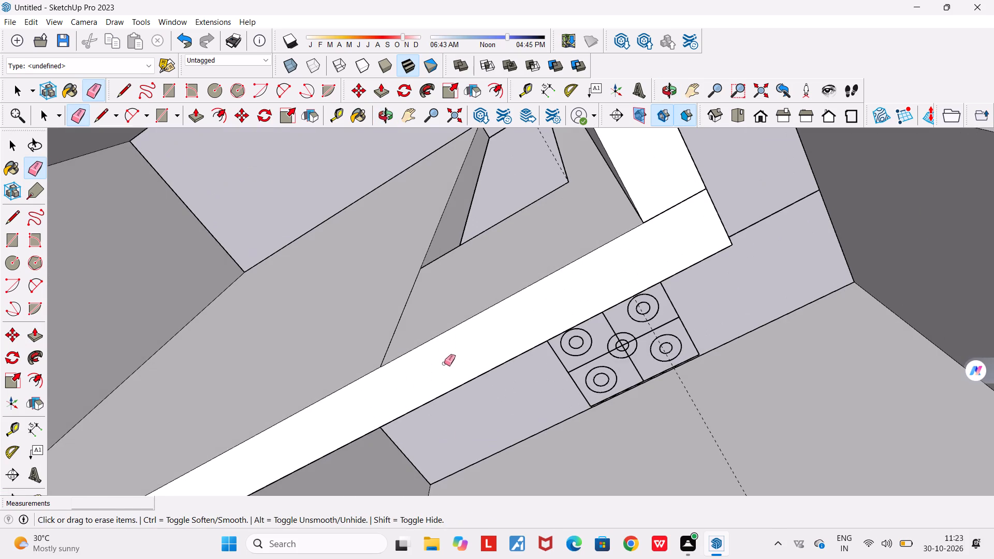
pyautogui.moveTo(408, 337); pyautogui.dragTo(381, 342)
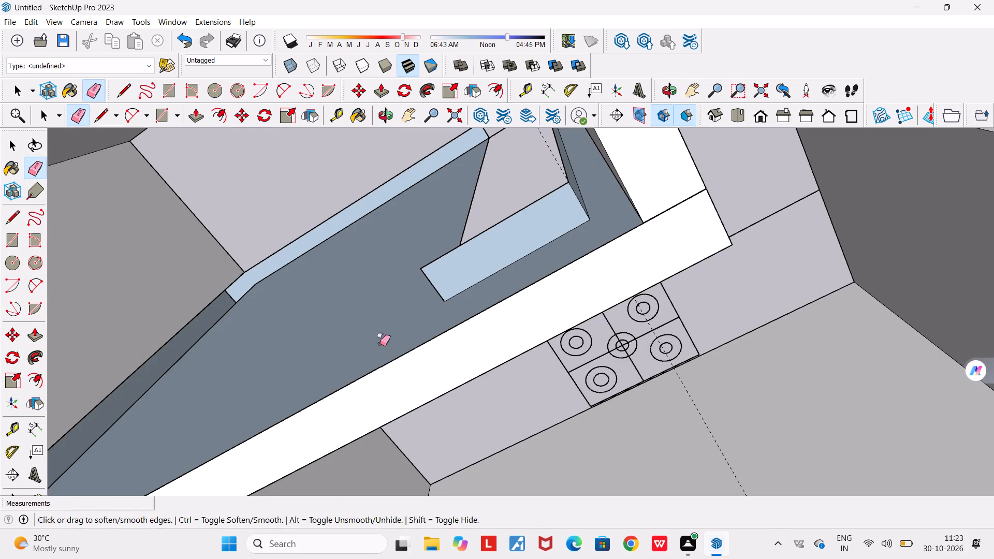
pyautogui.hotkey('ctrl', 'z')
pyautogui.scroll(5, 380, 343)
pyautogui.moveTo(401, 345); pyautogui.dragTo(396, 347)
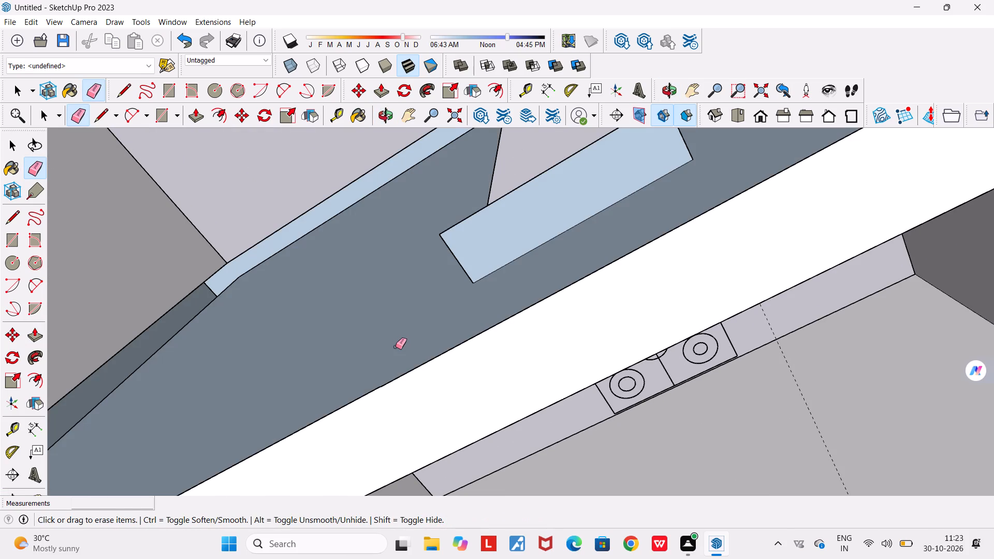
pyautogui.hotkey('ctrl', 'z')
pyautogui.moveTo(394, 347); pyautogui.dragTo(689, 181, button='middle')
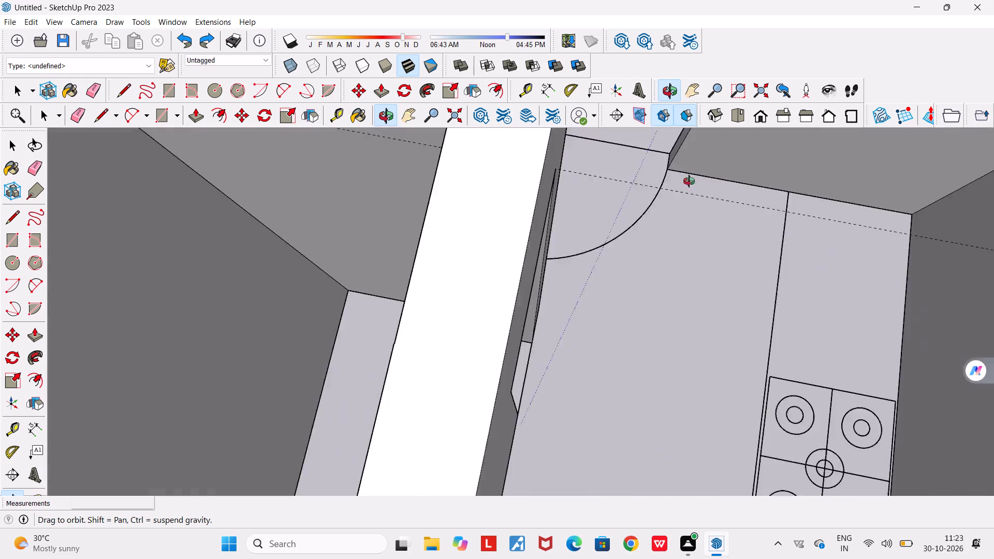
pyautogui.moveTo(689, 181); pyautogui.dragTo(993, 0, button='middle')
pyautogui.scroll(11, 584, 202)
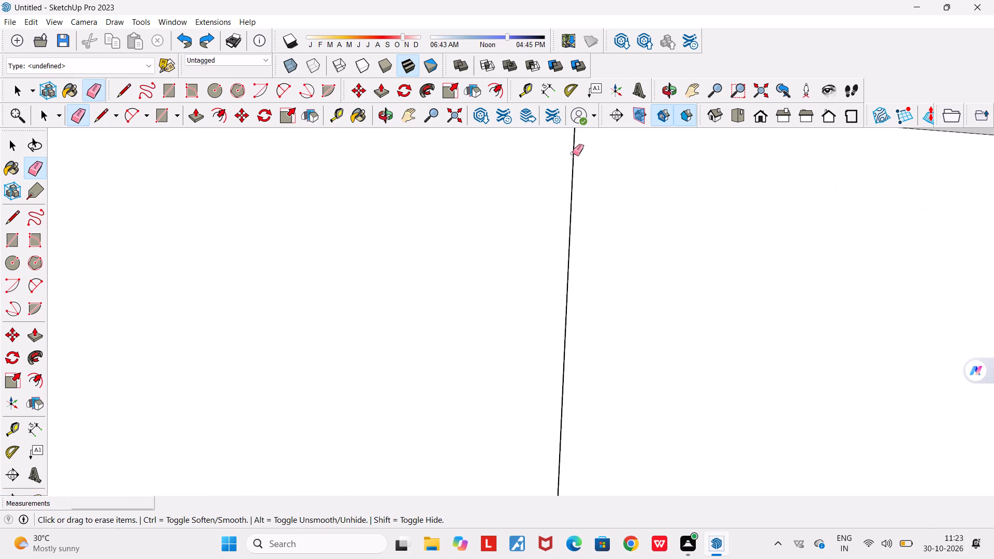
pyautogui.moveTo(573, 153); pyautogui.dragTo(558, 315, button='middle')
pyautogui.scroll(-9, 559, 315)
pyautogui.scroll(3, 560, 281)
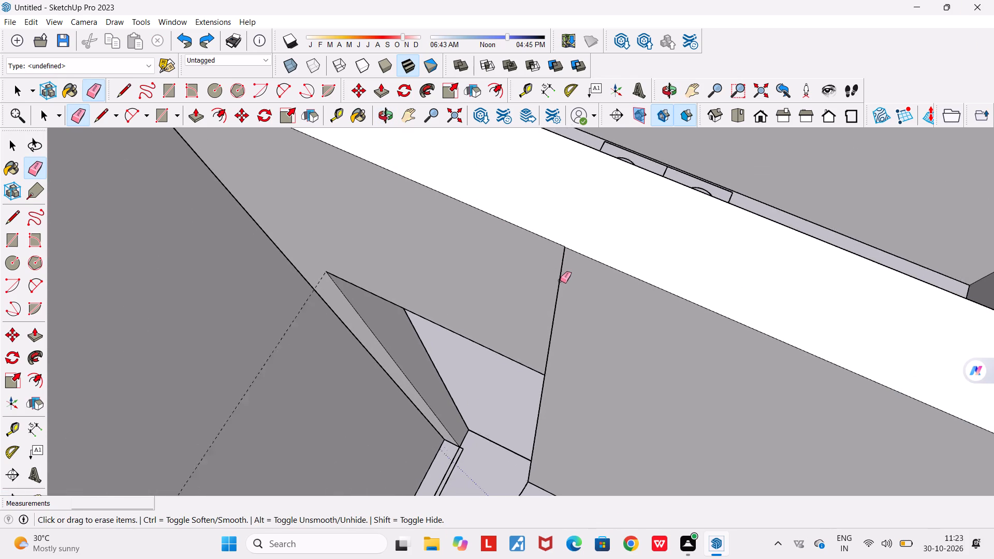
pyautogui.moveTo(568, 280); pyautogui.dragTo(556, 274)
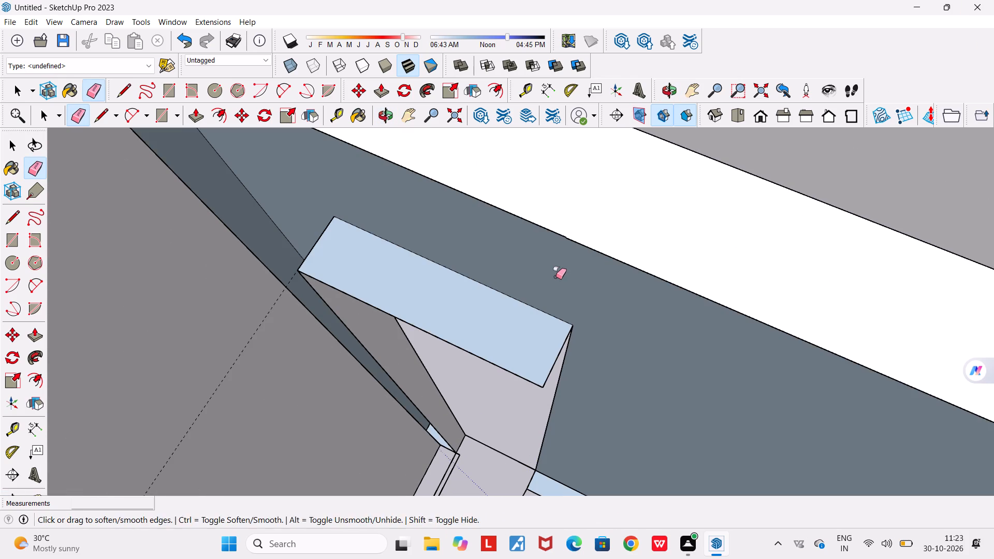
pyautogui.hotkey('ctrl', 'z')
# Erase the leftover guide line that runs through the kitchen doorway and past the outer wall.
pyautogui.scroll(-20, 556, 276)
pyautogui.scroll(-6, 556, 276)
pyautogui.moveTo(562, 321); pyautogui.dragTo(359, 304, button='middle')
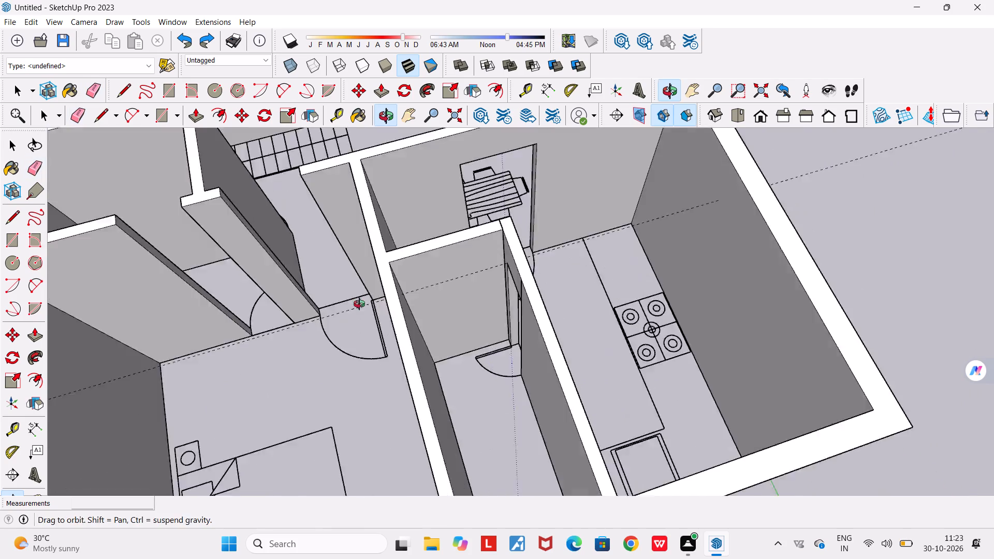
pyautogui.moveTo(359, 304); pyautogui.dragTo(349, 298, button='middle')
pyautogui.scroll(-6, 349, 298)
pyautogui.moveTo(421, 321); pyautogui.dragTo(269, 299, button='middle')
pyautogui.moveTo(810, 291); pyautogui.dragTo(781, 427)
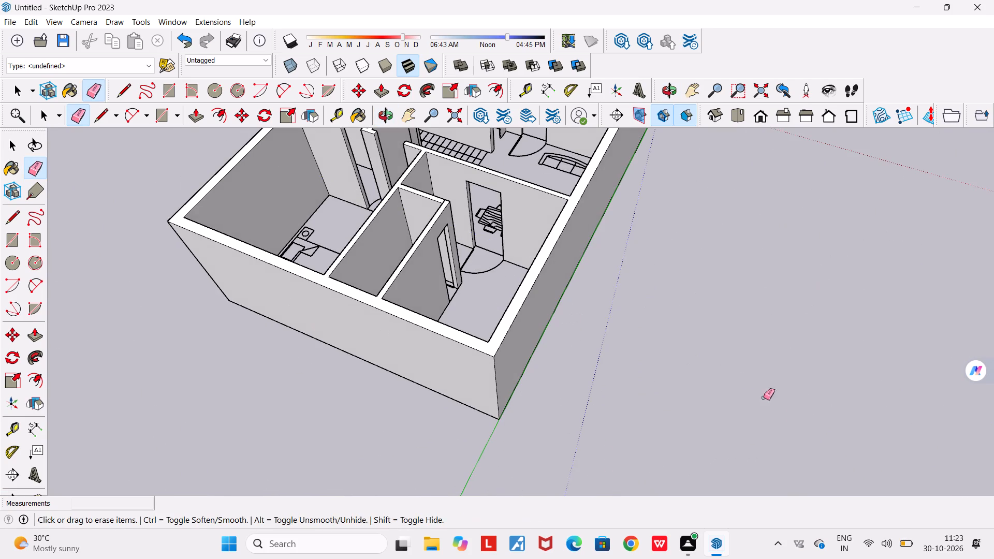
# Erase the stray vertical line on the bedroom side of the wall shared with the small rooms beside the kitchen.
pyautogui.moveTo(741, 379); pyautogui.dragTo(659, 379, button='middle')
pyautogui.scroll(-6, 659, 379)
pyautogui.scroll(6, 530, 285)
pyautogui.moveTo(469, 296); pyautogui.dragTo(586, 321, button='middle')
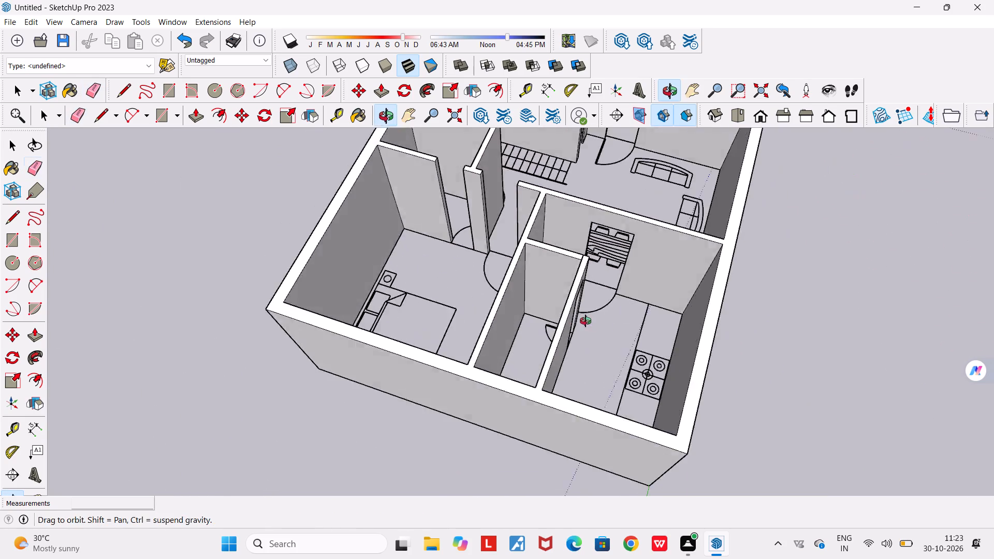
pyautogui.moveTo(586, 321); pyautogui.dragTo(991, 196, button='middle')
pyautogui.scroll(10, 471, 194)
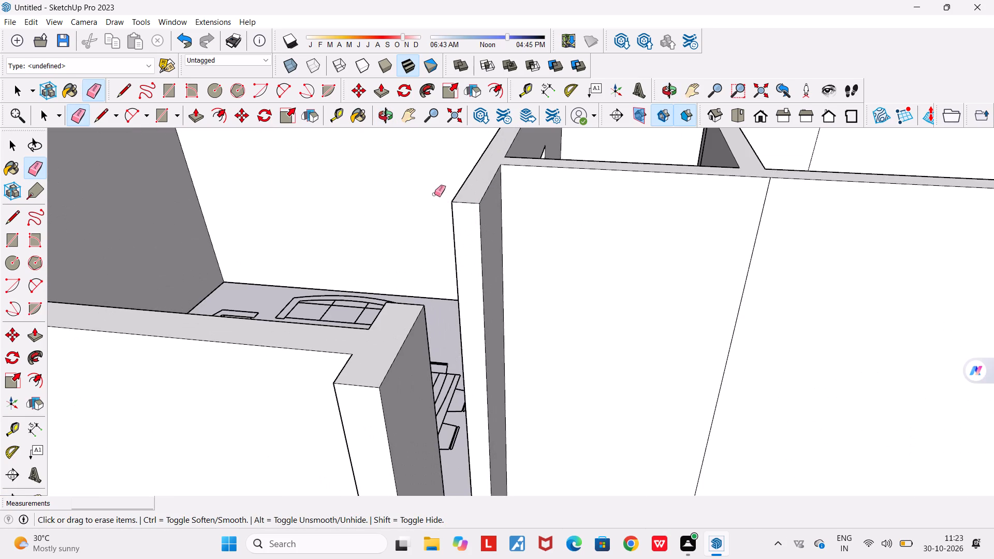
pyautogui.moveTo(789, 264); pyautogui.dragTo(747, 261)
# Place a guide 0.50 m below the top edge of the wall end at the rear room's doorway facing the dining table.
pyautogui.scroll(-10, 740, 270)
pyautogui.moveTo(744, 335); pyautogui.dragTo(742, 377, button='middle')
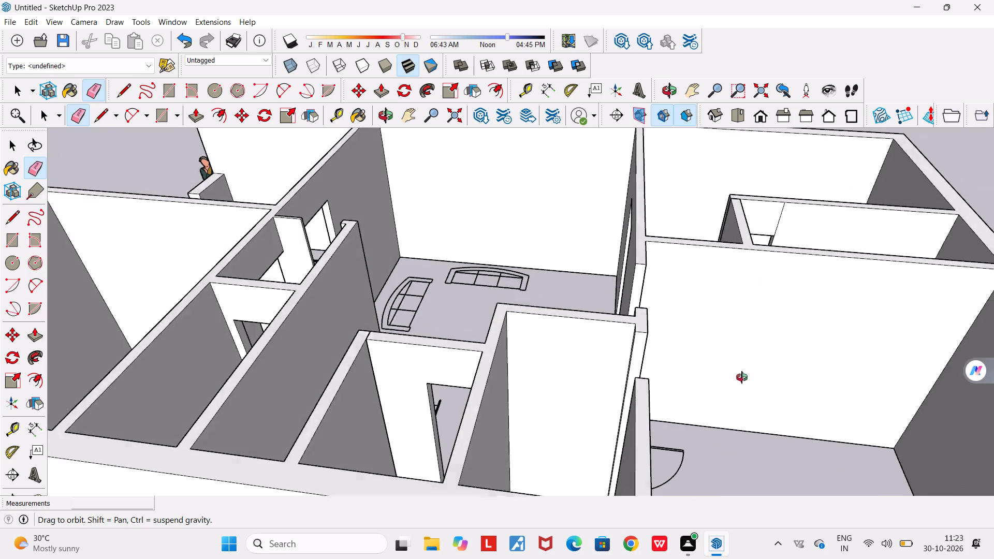
pyautogui.moveTo(742, 377); pyautogui.dragTo(595, 368, button='middle')
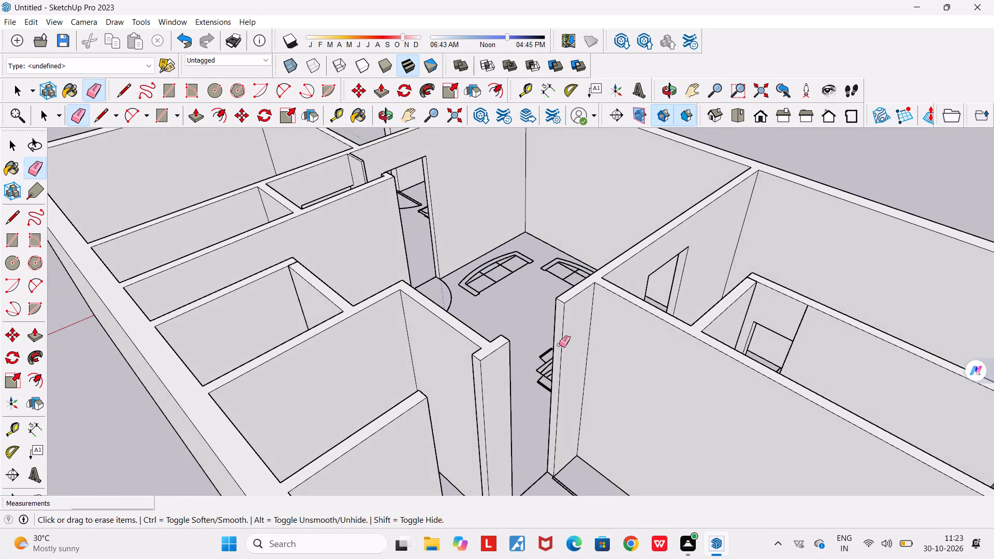
pyautogui.scroll(3, 558, 344)
pyautogui.moveTo(552, 338); pyautogui.dragTo(604, 331, button='middle')
pyautogui.scroll(3, 583, 359)
pyautogui.press('space')
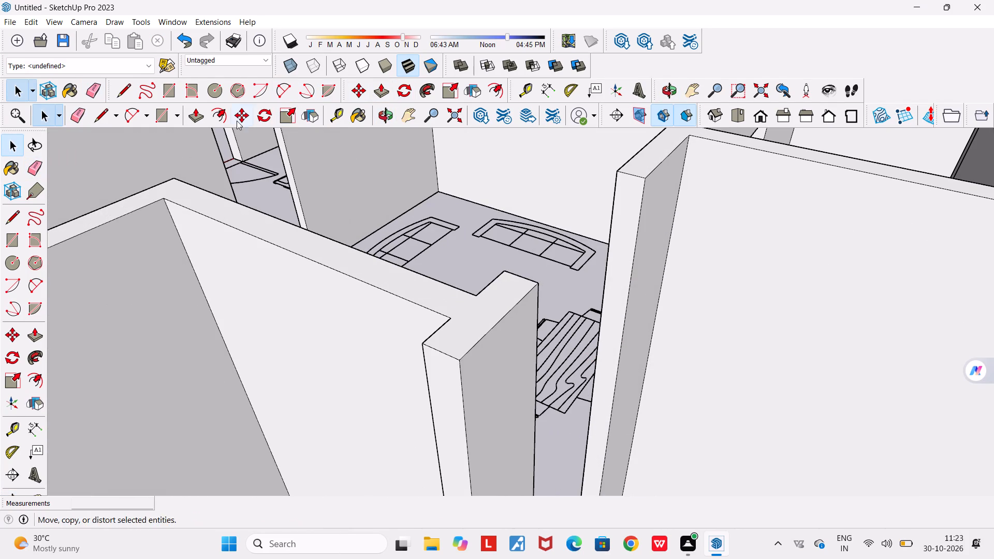
pyautogui.press('t')
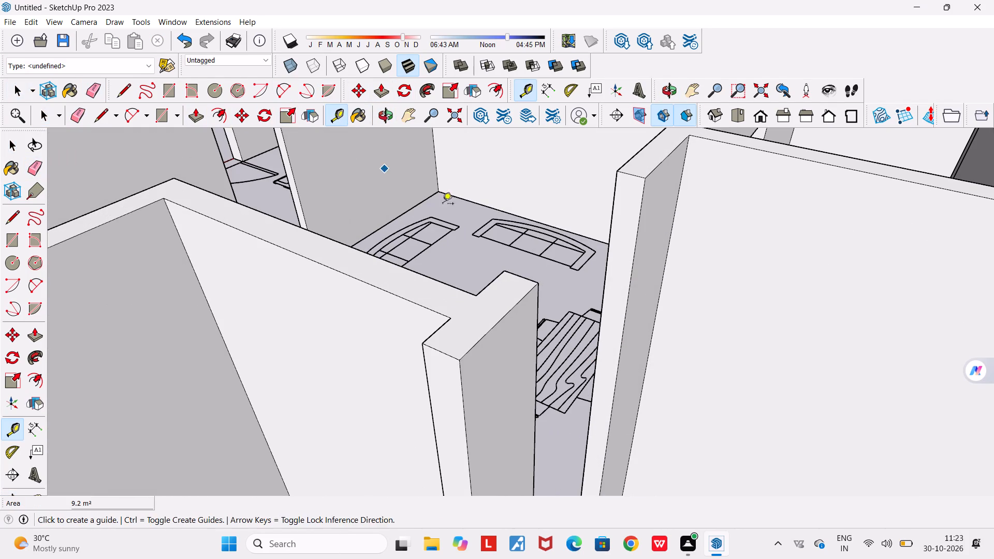
pyautogui.scroll(4, 634, 163)
pyautogui.click(632, 182)
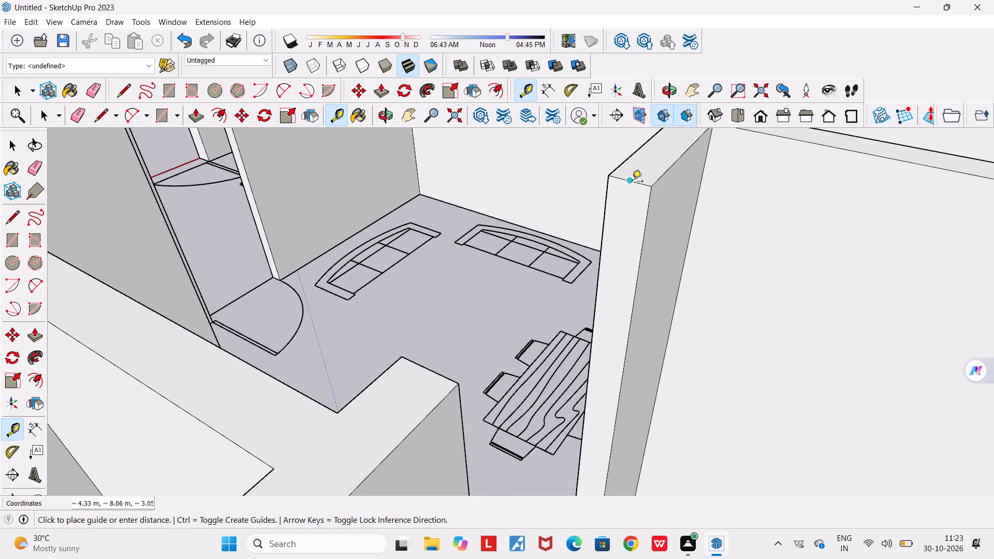
pyautogui.write('0.50')
pyautogui.press('Return')
pyautogui.scroll(3, 623, 316)
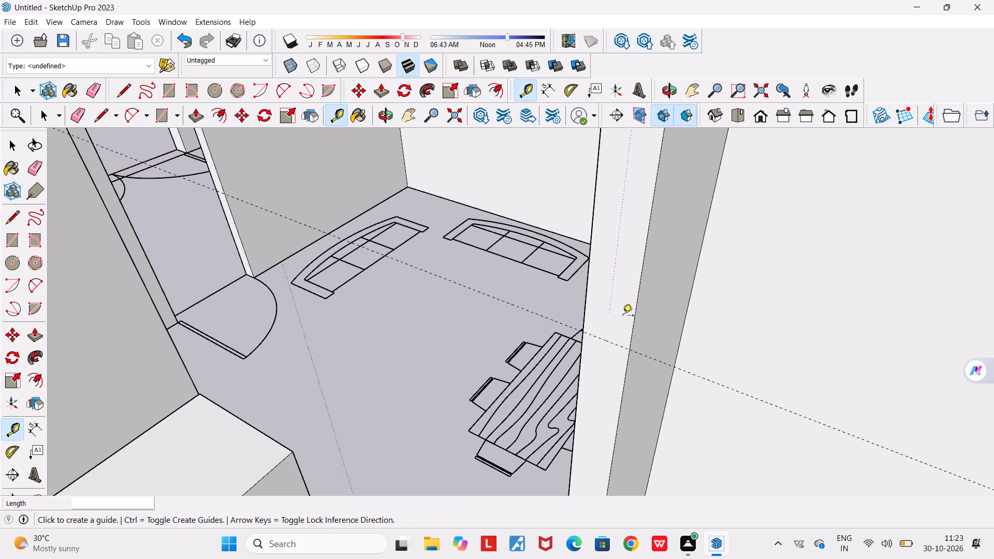
# Draw a line along the guide across the wall end and Push/Pull the upper face across the doorway to form its lintel.
pyautogui.press('l')
pyautogui.scroll(5, 611, 319)
pyautogui.scroll(2, 577, 345)
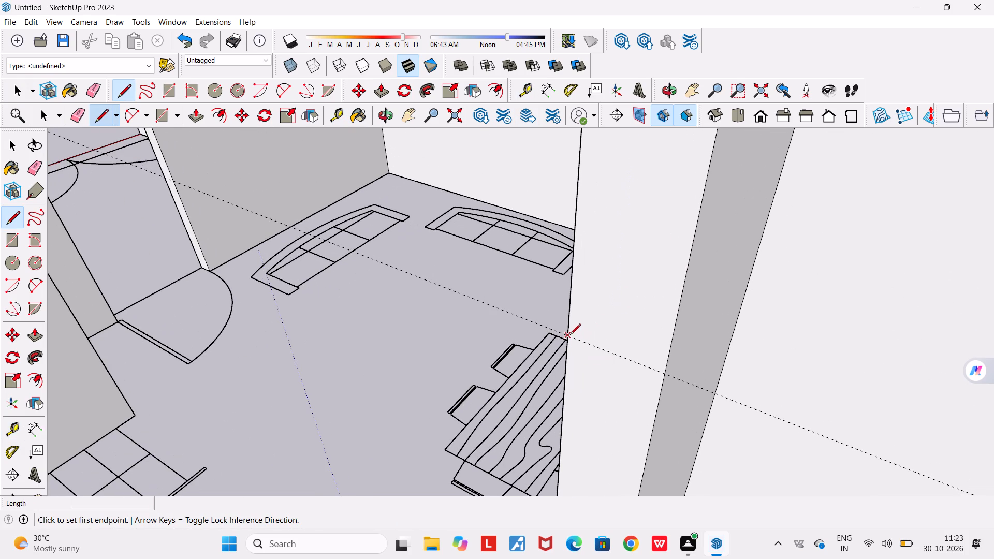
pyautogui.click(567, 334)
pyautogui.click(664, 375)
pyautogui.scroll(-11, 631, 343)
pyautogui.press('space')
pyautogui.press('p')
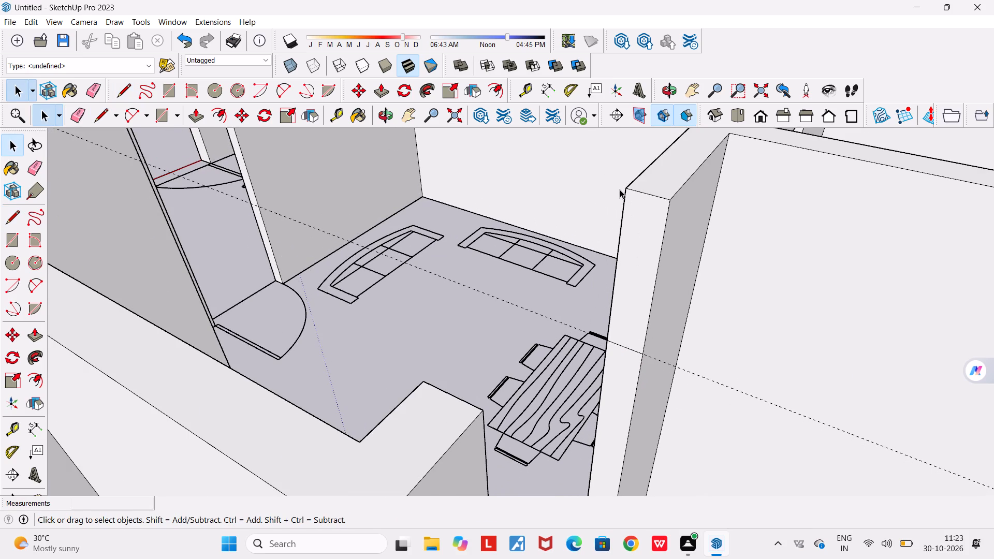
pyautogui.click(645, 243)
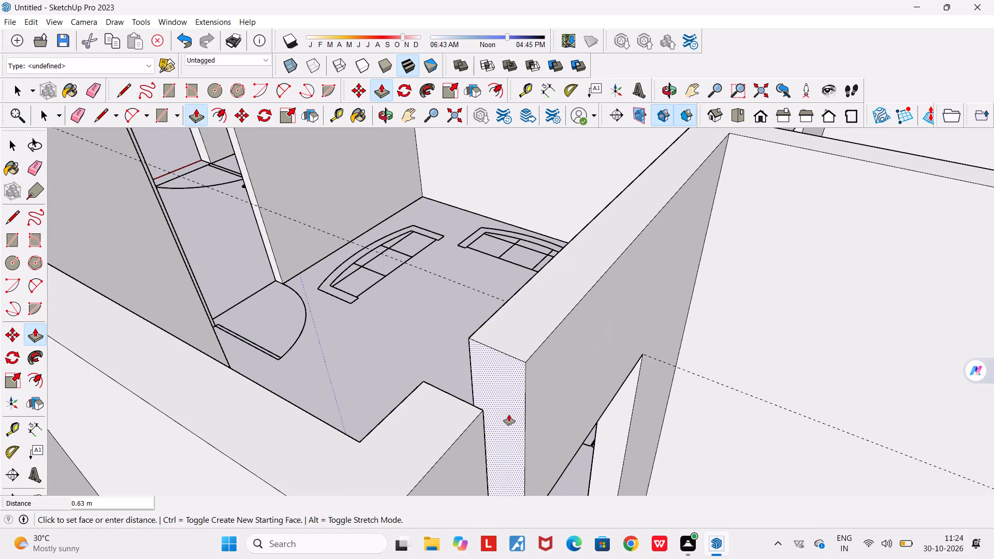
pyautogui.moveTo(506, 413); pyautogui.dragTo(320, 397, button='middle')
pyautogui.click(304, 410)
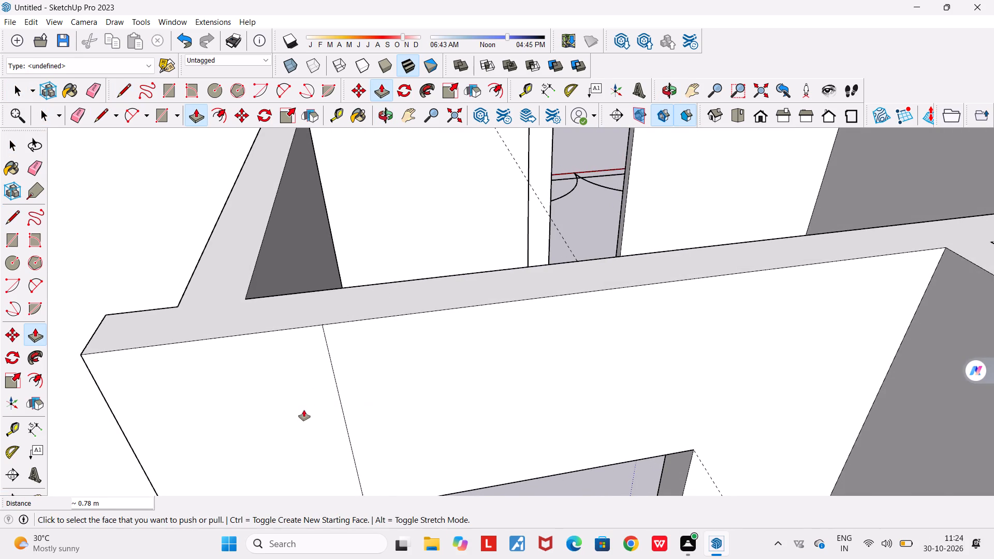
# Erase the vertical seam where the new lintel meets the wall face on the rear room side.
pyautogui.scroll(3, 353, 354)
pyautogui.press('e')
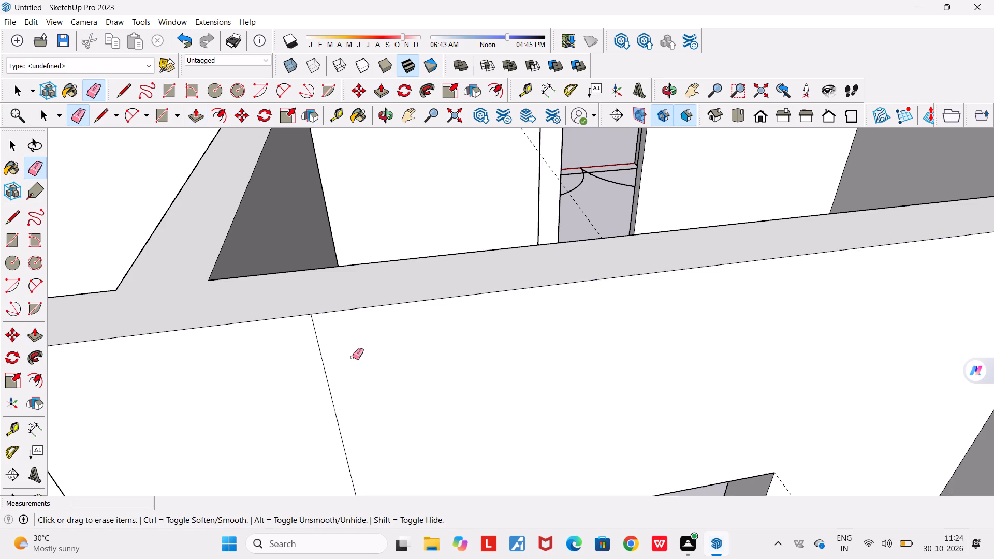
pyautogui.moveTo(350, 357); pyautogui.dragTo(306, 360)
pyautogui.moveTo(324, 374); pyautogui.dragTo(345, 546, button='middle')
pyautogui.scroll(-1, 345, 546)
pyautogui.moveTo(346, 421); pyautogui.dragTo(388, 526, button='middle')
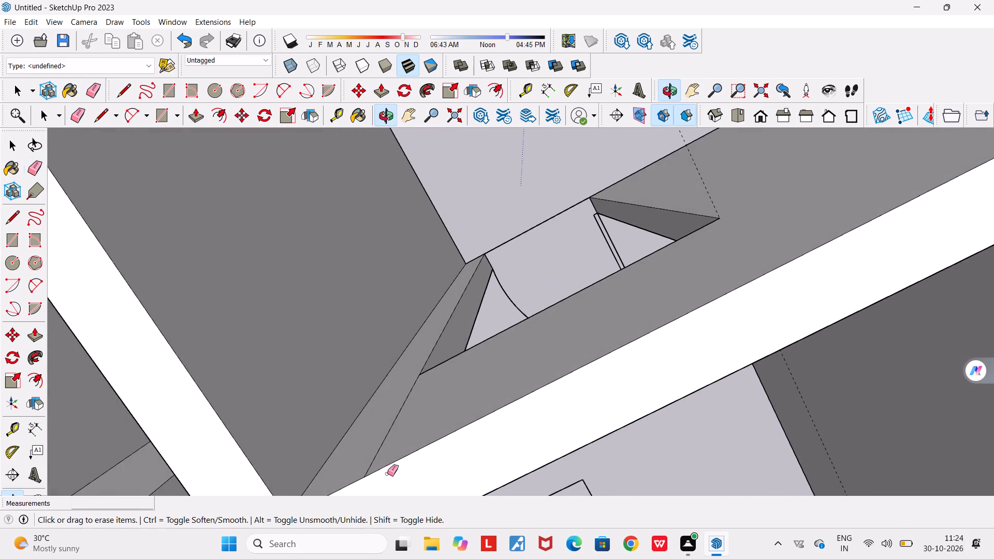
pyautogui.scroll(3, 386, 465)
pyautogui.moveTo(382, 456); pyautogui.dragTo(369, 454)
pyautogui.moveTo(369, 454); pyautogui.dragTo(402, 279, button='middle')
pyautogui.scroll(1, 369, 453)
pyautogui.scroll(-11, 402, 279)
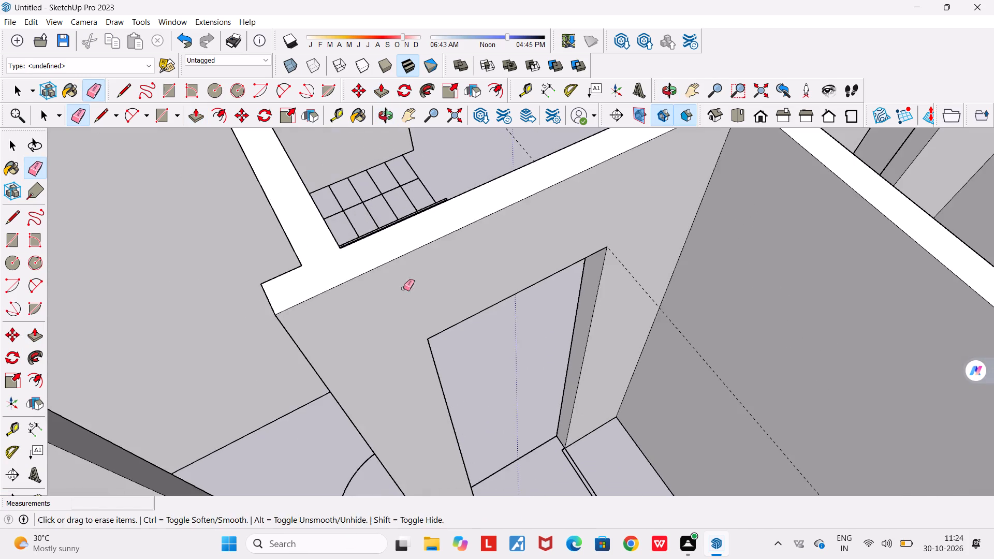
# Erase the leftover guide line that crosses the finished doorway and the rear room.
pyautogui.moveTo(394, 346); pyautogui.dragTo(443, 279, button='middle')
pyautogui.scroll(-11, 443, 279)
pyautogui.moveTo(418, 362); pyautogui.dragTo(477, 342, button='middle')
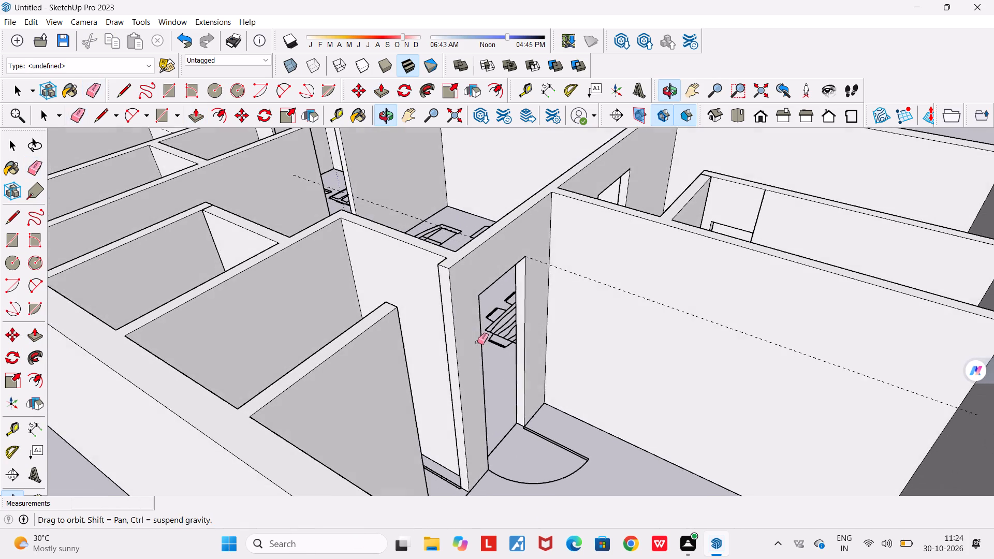
pyautogui.moveTo(477, 342); pyautogui.dragTo(478, 342, button='middle')
pyautogui.scroll(3, 426, 370)
pyautogui.moveTo(788, 265); pyautogui.dragTo(786, 291)
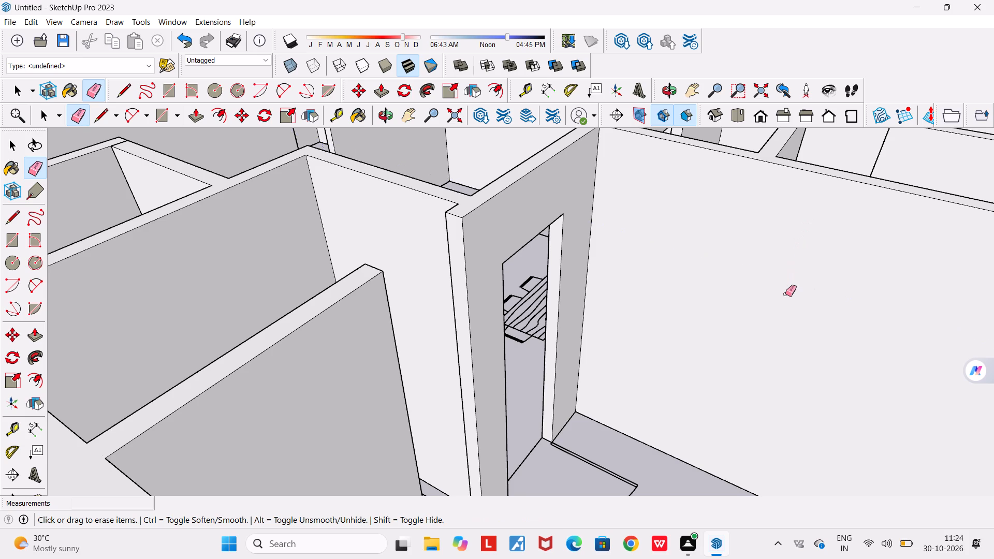
pyautogui.press('Escape')
# Place a guide 0.50 m below the top edge of the wall end at the adjacent doorway in the same wall.
pyautogui.scroll(3, 481, 220)
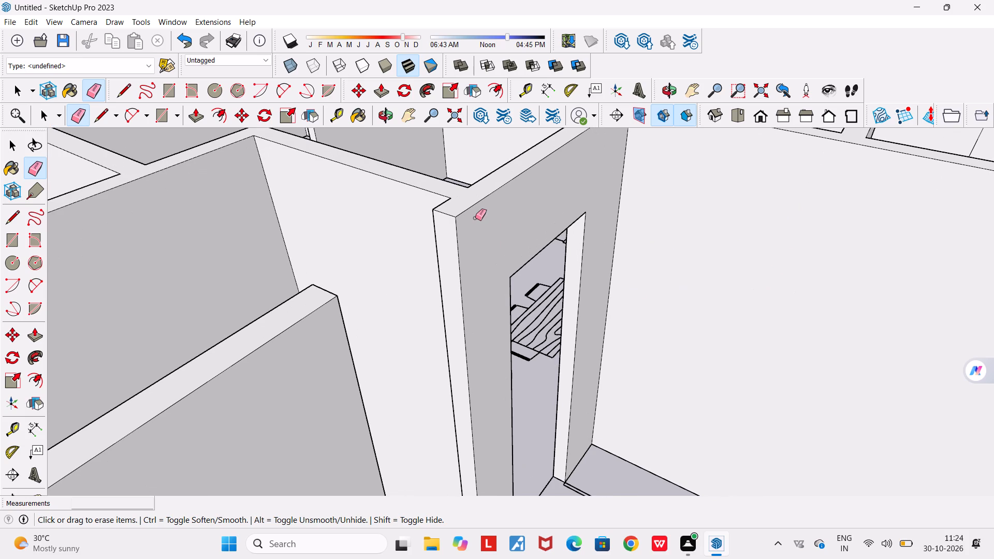
pyautogui.press('t')
pyautogui.scroll(4, 448, 235)
pyautogui.click(442, 203)
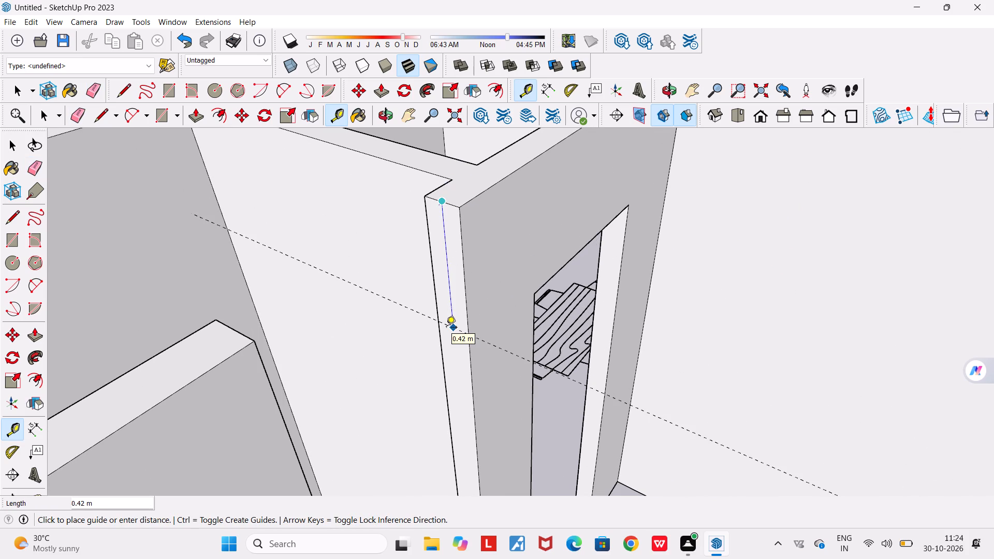
pyautogui.write('0.50')
pyautogui.press('Return')
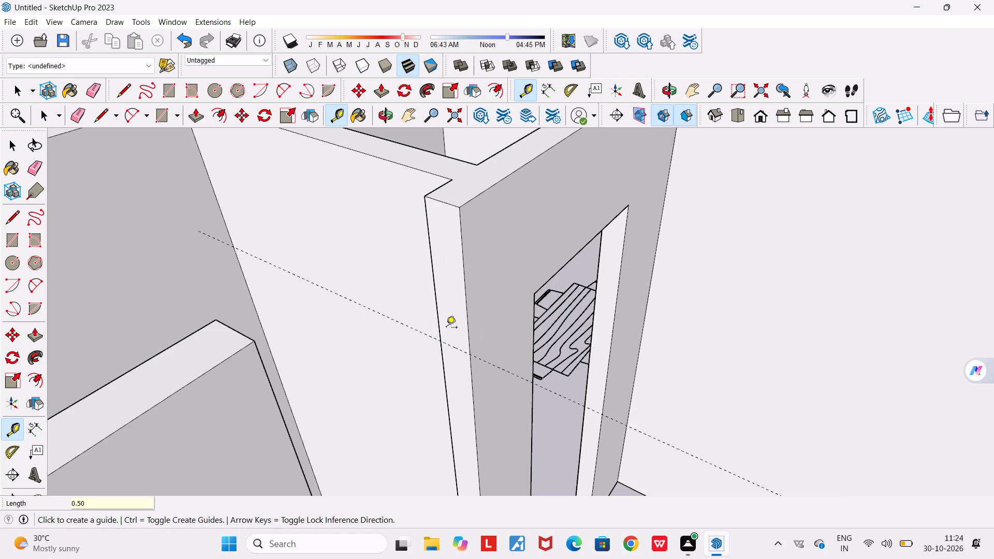
# Draw a line along the guide across this wall end and Push/Pull the upper face over the adjacent doorway to form its lintel.
pyautogui.press('l')
pyautogui.scroll(2, 432, 339)
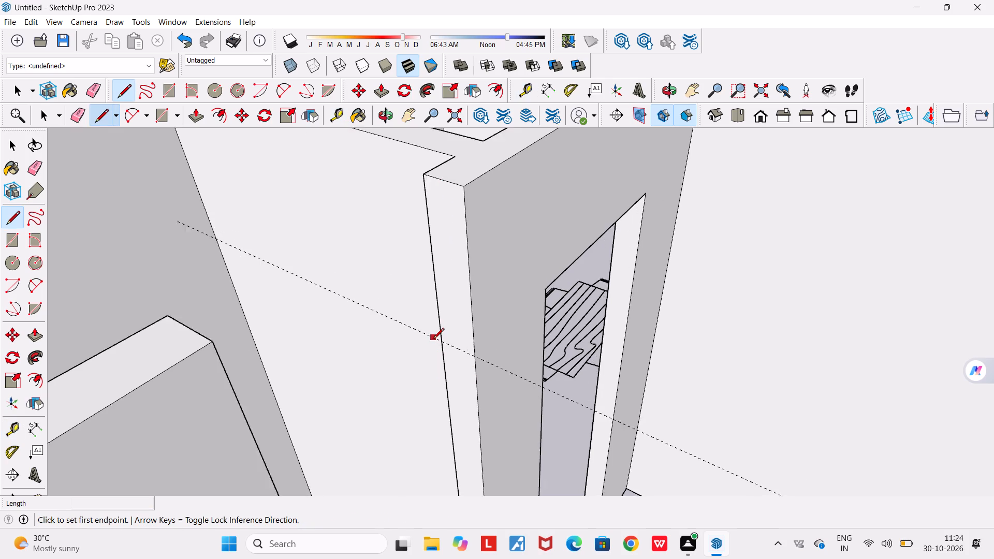
pyautogui.scroll(2, 433, 340)
pyautogui.click(443, 344)
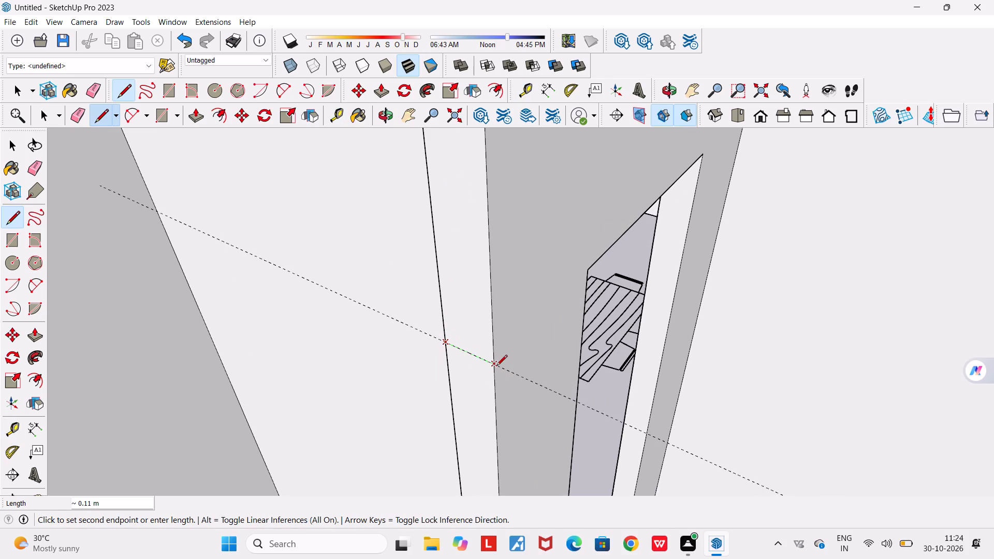
pyautogui.click(496, 366)
pyautogui.scroll(-10, 493, 385)
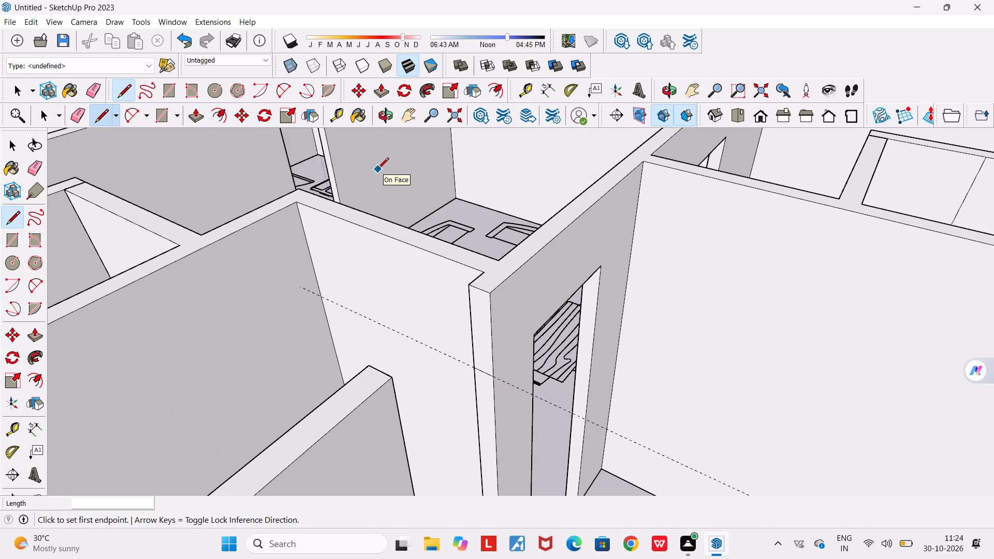
pyautogui.press('p')
pyautogui.click(483, 320)
pyautogui.moveTo(360, 437); pyautogui.dragTo(252, 418, button='middle')
pyautogui.click(285, 405)
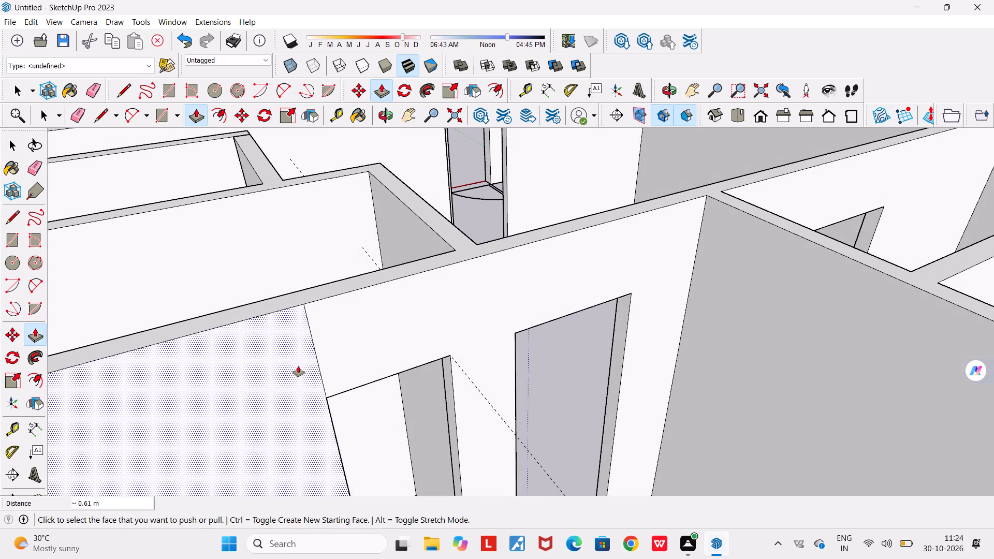
# Erase the vertical seams on both faces of the adjacent doorway's new lintel.
pyautogui.moveTo(303, 367); pyautogui.dragTo(298, 424, button='middle')
pyautogui.press('e')
pyautogui.moveTo(345, 394); pyautogui.dragTo(311, 407)
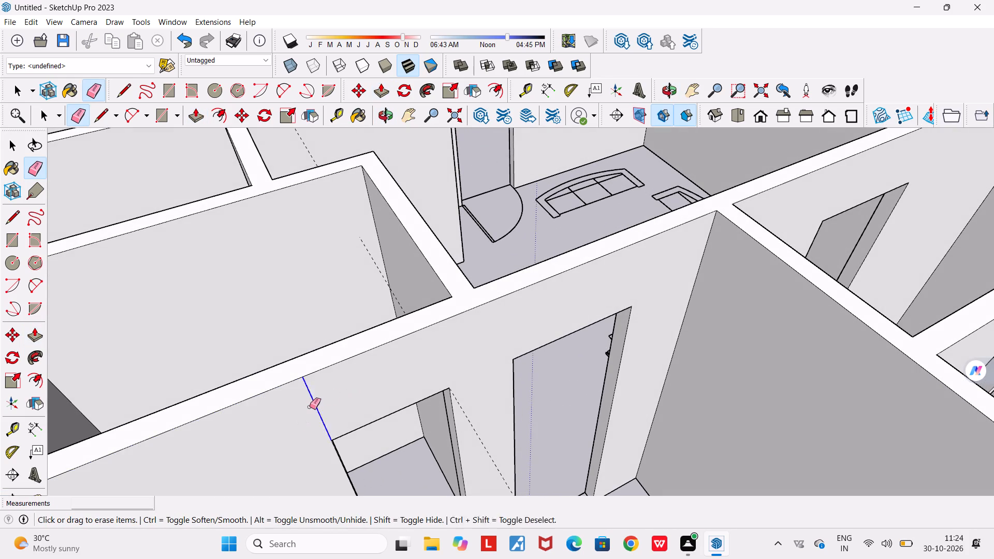
pyautogui.moveTo(314, 410); pyautogui.dragTo(692, 356, button='middle')
pyautogui.scroll(2, 705, 364)
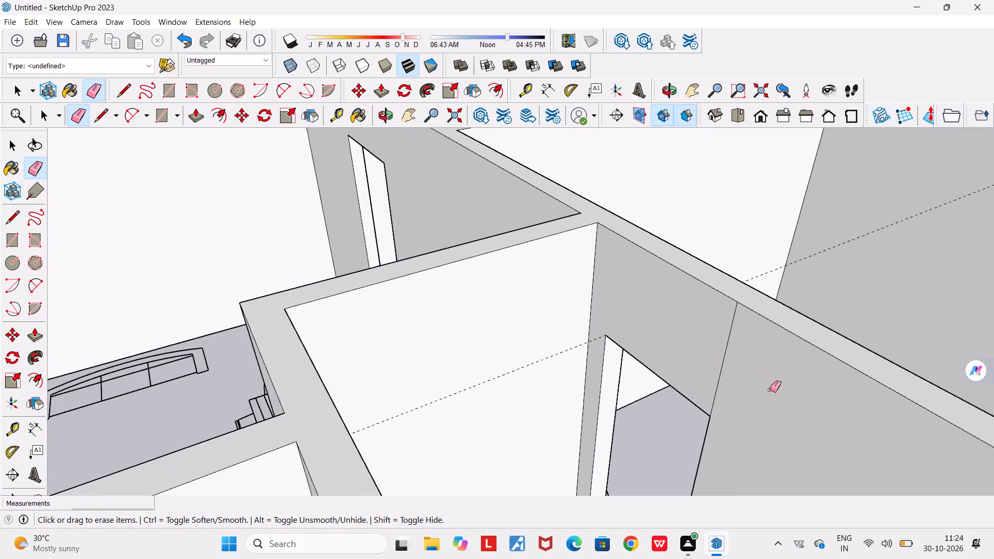
pyautogui.moveTo(754, 381); pyautogui.dragTo(715, 360)
# Erase the leftover guide line running through the adjacent doorway.
pyautogui.scroll(-5, 714, 360)
pyautogui.moveTo(794, 275); pyautogui.dragTo(804, 297)
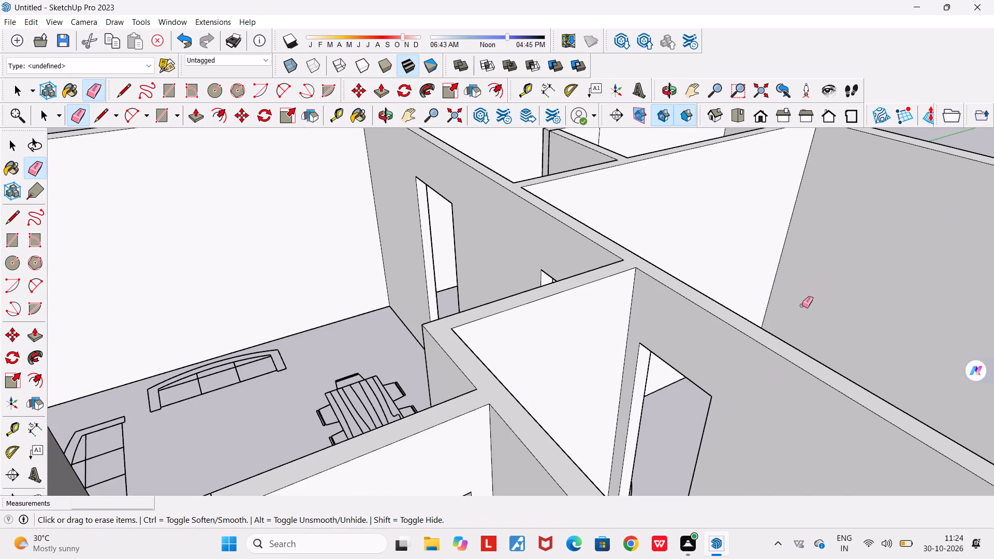
# Inspect the whole house model from several sides, checking the interior doorways, their lintels and the lowered front walls at the car porch.
pyautogui.scroll(-8, 802, 306)
pyautogui.moveTo(795, 341); pyautogui.dragTo(330, 401, button='middle')
pyautogui.scroll(-6, 330, 401)
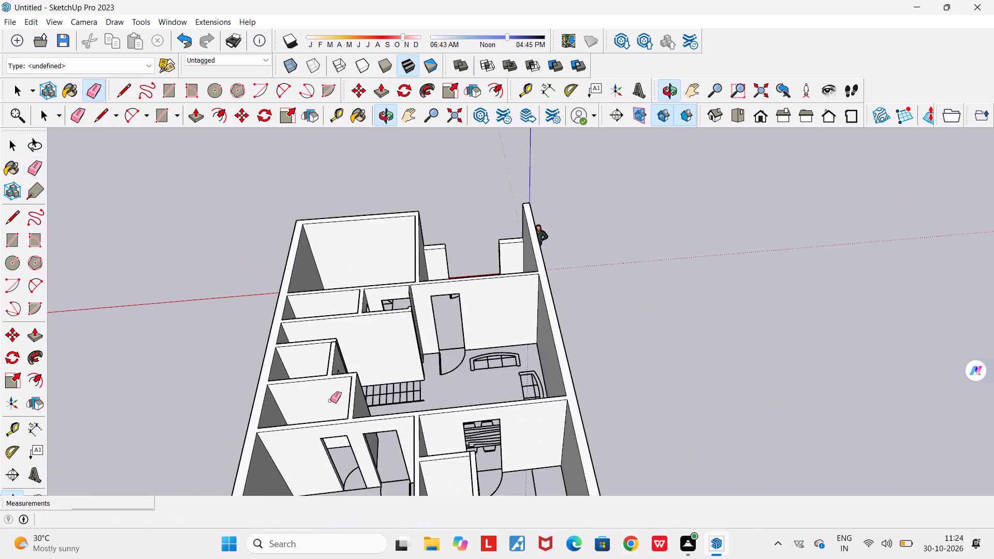
pyautogui.scroll(-3, 330, 401)
pyautogui.moveTo(349, 414); pyautogui.dragTo(152, 413, button='middle')
pyautogui.scroll(4, 225, 343)
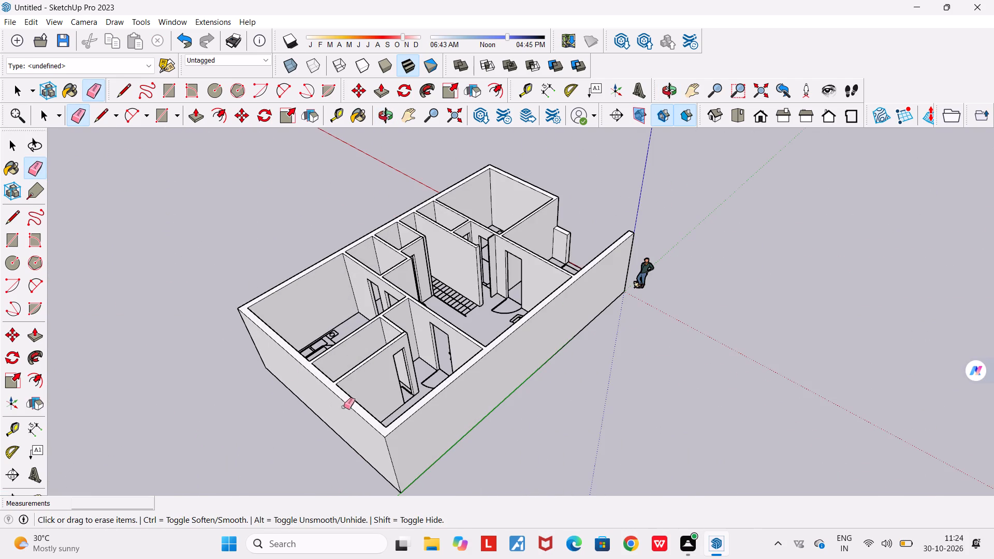
pyautogui.scroll(1, 473, 398)
pyautogui.moveTo(378, 415); pyautogui.dragTo(118, 401, button='middle')
pyautogui.scroll(6, 562, 163)
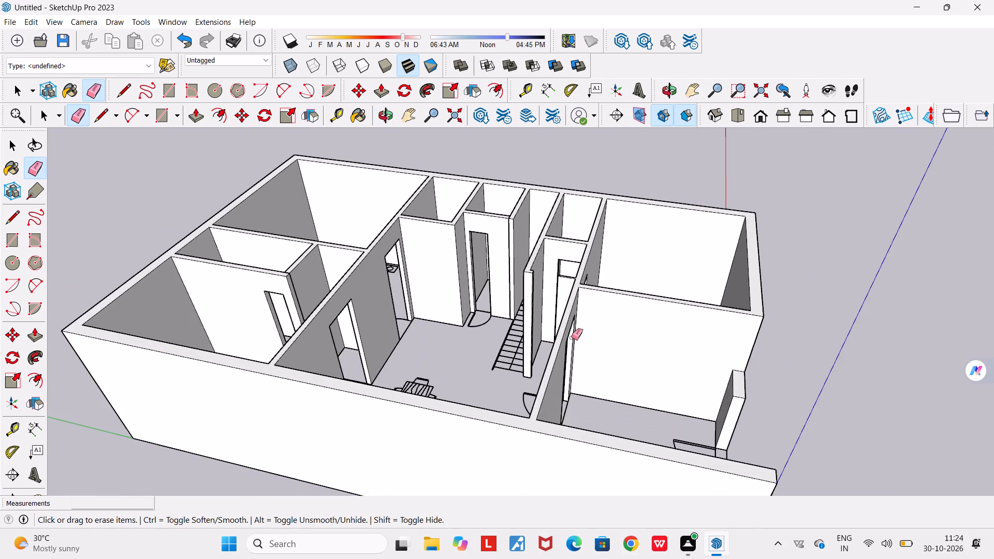
pyautogui.moveTo(565, 335); pyautogui.dragTo(570, 244, button='middle')
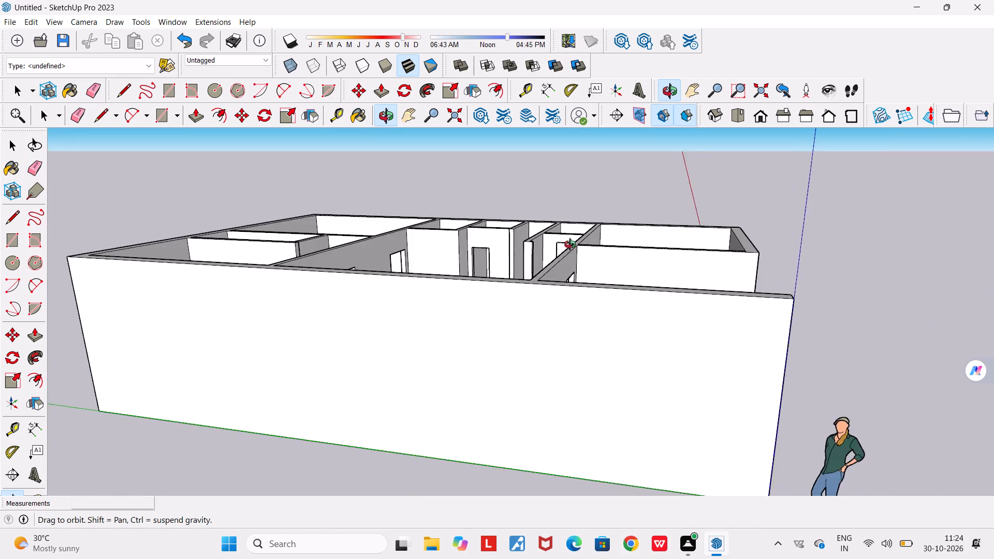
pyautogui.moveTo(570, 244); pyautogui.dragTo(361, 263, button='middle')
pyautogui.scroll(-4, 361, 263)
pyautogui.scroll(3, 432, 413)
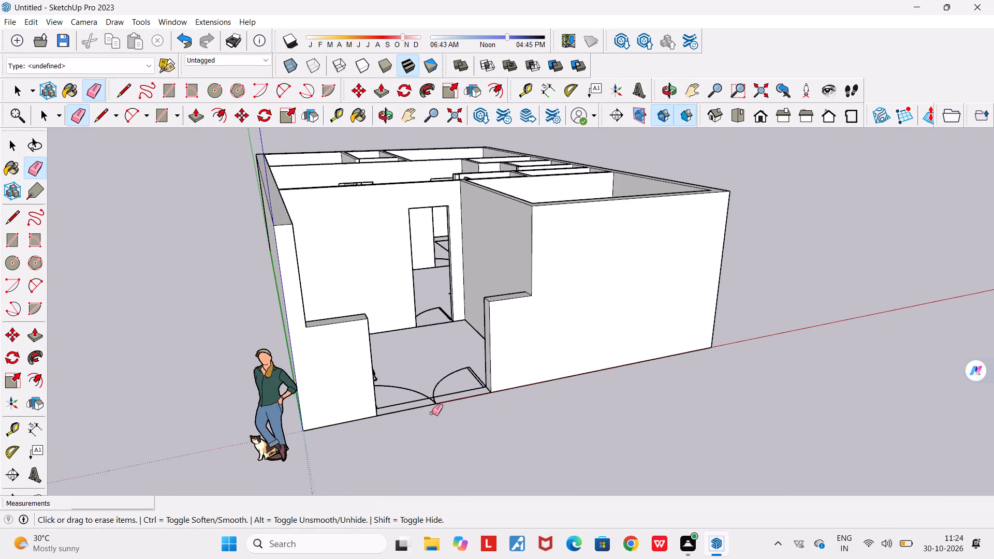
pyautogui.scroll(5, 432, 413)
pyautogui.moveTo(432, 420); pyautogui.dragTo(353, 403, button='middle')
pyautogui.scroll(-4, 353, 403)
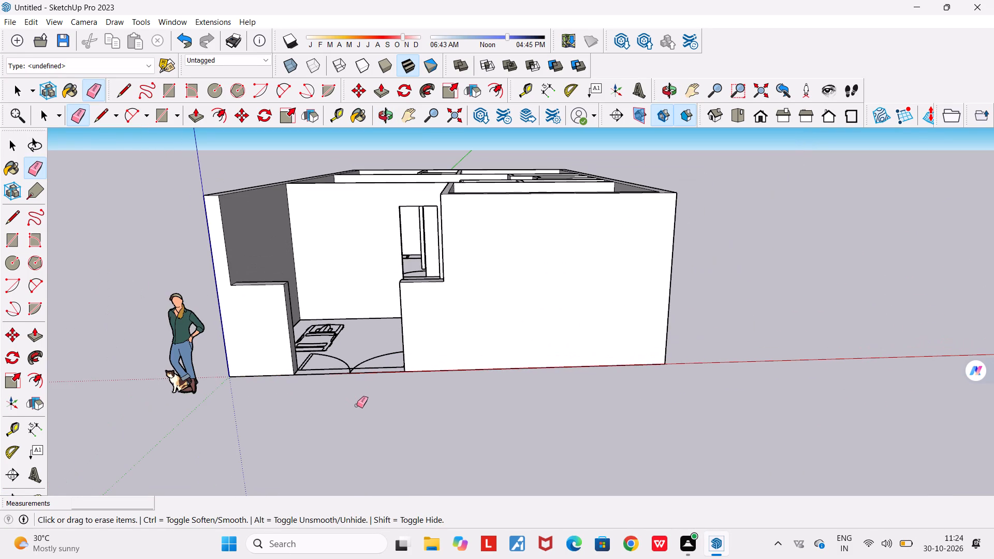
pyautogui.scroll(-5, 358, 406)
pyautogui.moveTo(437, 331); pyautogui.dragTo(557, 456, button='middle')
pyautogui.scroll(6, 480, 351)
pyautogui.moveTo(507, 328); pyautogui.dragTo(584, 315, button='middle')
pyautogui.scroll(-2, 584, 315)
pyautogui.scroll(2, 584, 315)
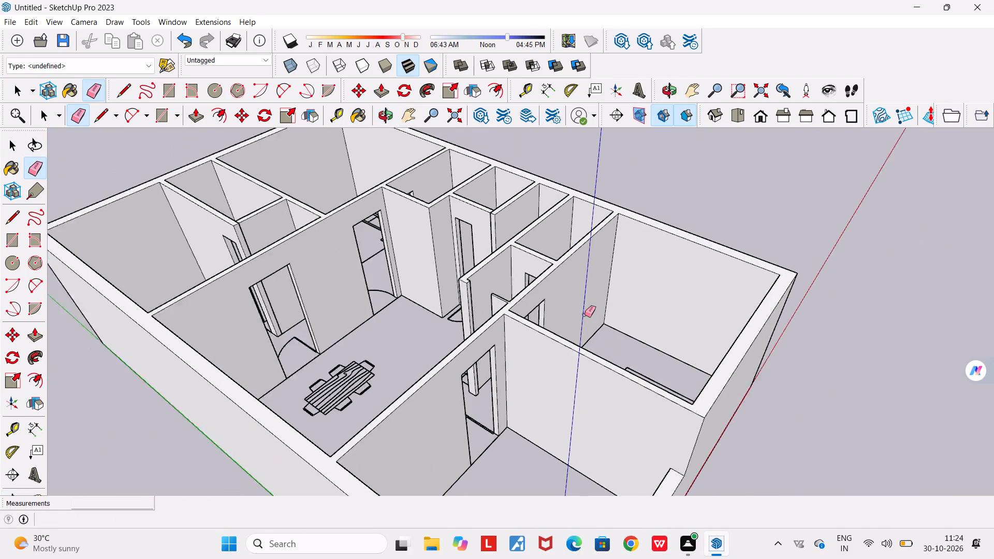
pyautogui.scroll(1, 584, 315)
pyautogui.scroll(-7, 584, 315)
pyautogui.moveTo(580, 385); pyautogui.dragTo(654, 350, button='middle')
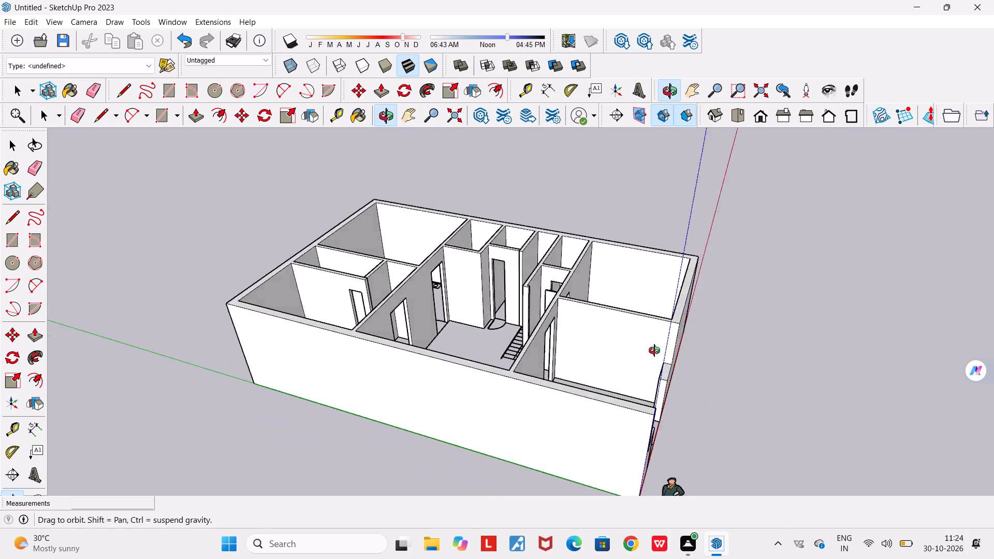
pyautogui.moveTo(654, 350); pyautogui.dragTo(363, 362, button='middle')
pyautogui.press('space')
pyautogui.moveTo(363, 362); pyautogui.dragTo(303, 357, button='middle')
pyautogui.scroll(4, 372, 401)
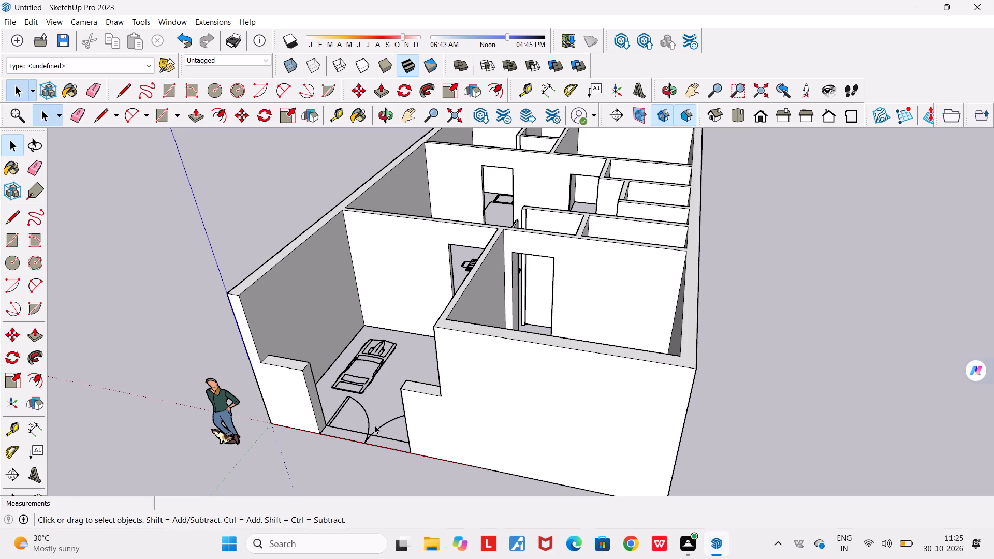
# Place a horizontal guide on the inner face of the car porch's side wall, 1.50 m above the floor edge.
pyautogui.moveTo(363, 429); pyautogui.dragTo(312, 475, button='middle')
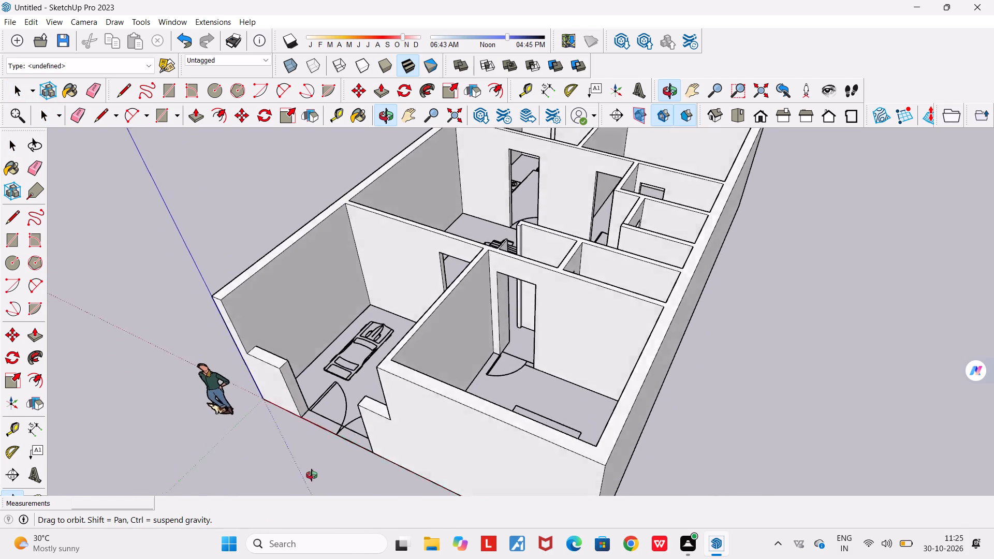
pyautogui.moveTo(312, 475); pyautogui.dragTo(311, 483, button='middle')
pyautogui.scroll(4, 324, 338)
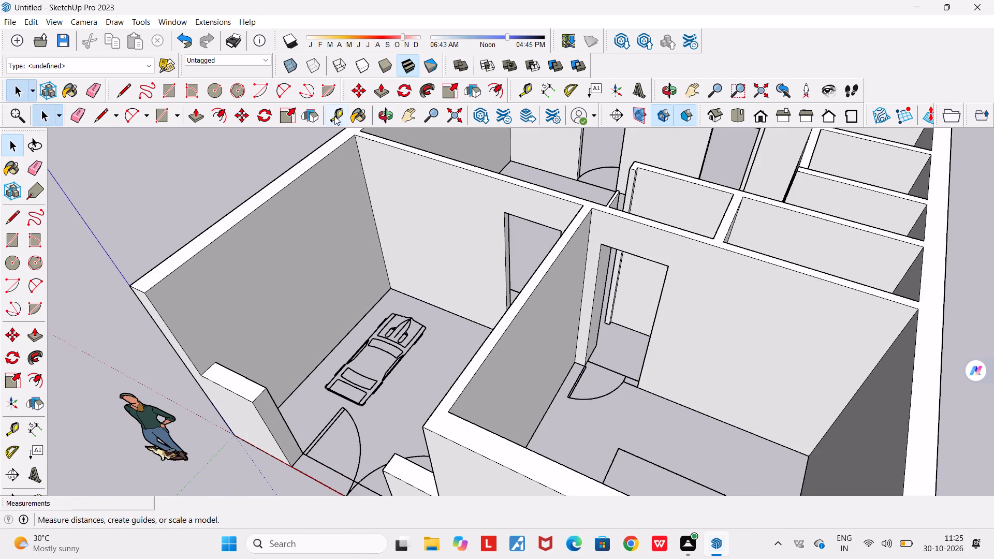
pyautogui.click(334, 116)
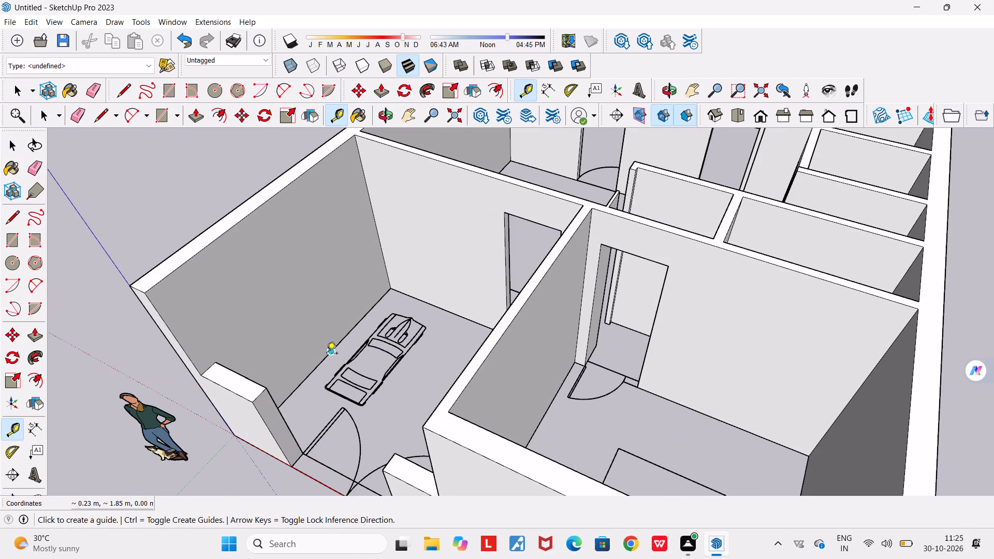
pyautogui.click(330, 351)
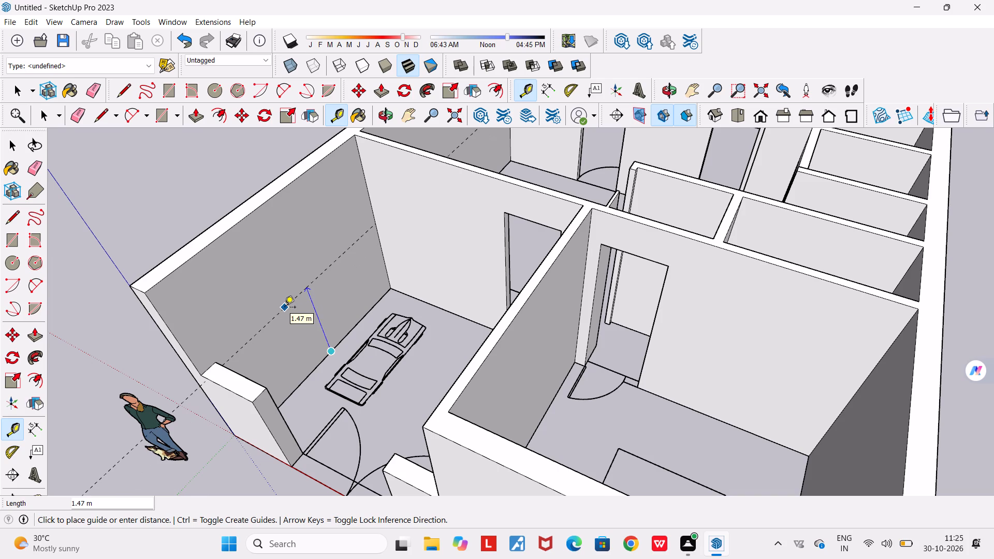
pyautogui.write('1.50')
pyautogui.press('Return')
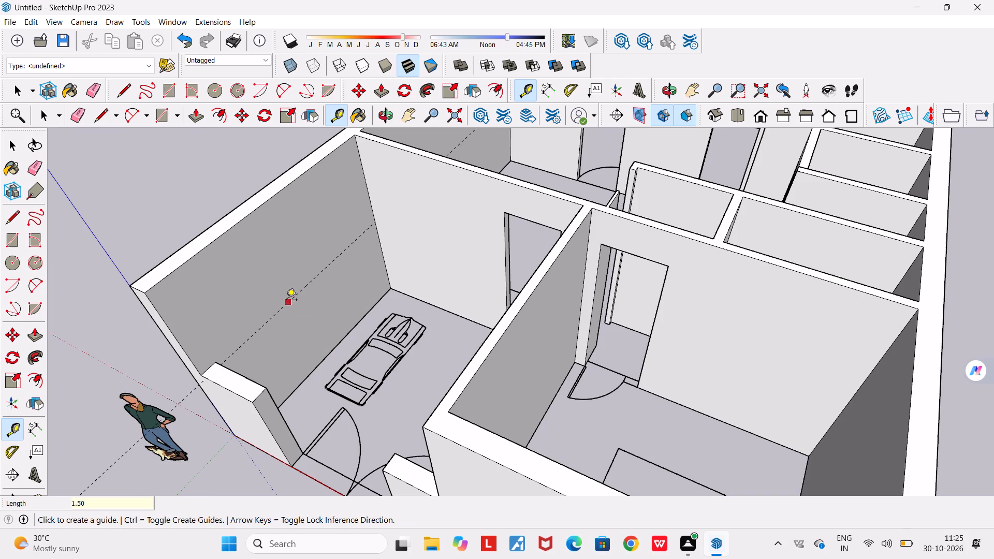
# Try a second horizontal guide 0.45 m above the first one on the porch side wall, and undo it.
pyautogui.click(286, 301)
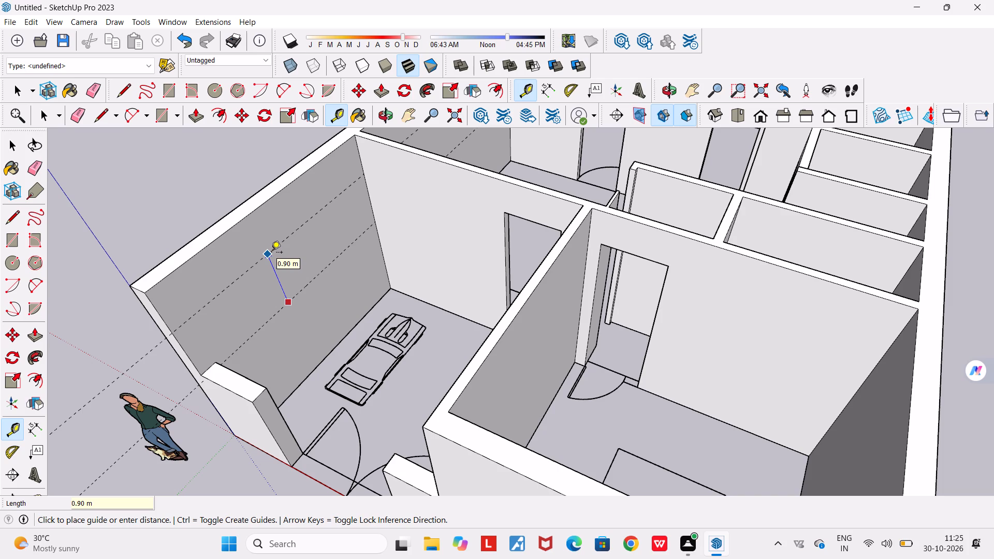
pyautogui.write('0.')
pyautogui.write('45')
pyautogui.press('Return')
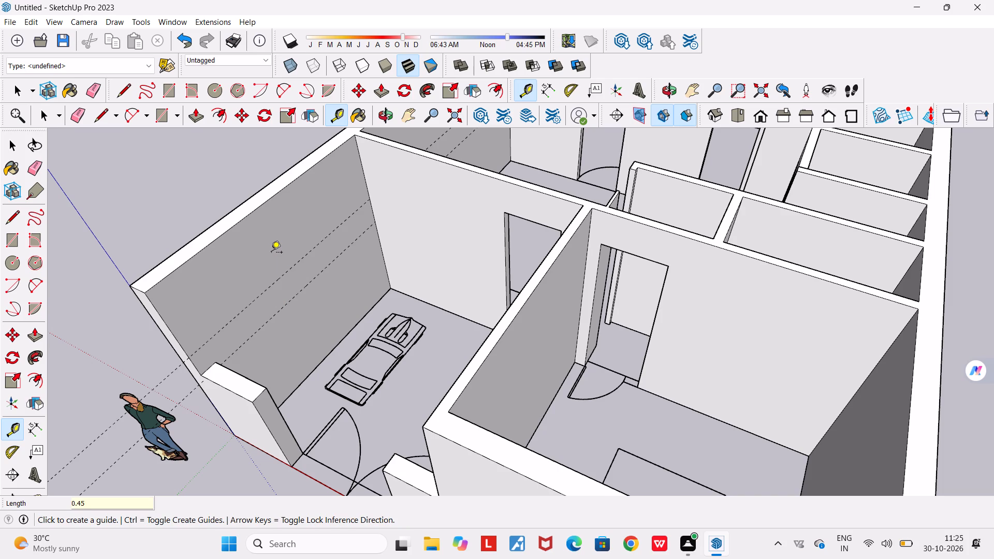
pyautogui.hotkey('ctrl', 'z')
# Place a horizontal guide 1.00 m above the first guide on the porch side wall.
pyautogui.click(317, 277)
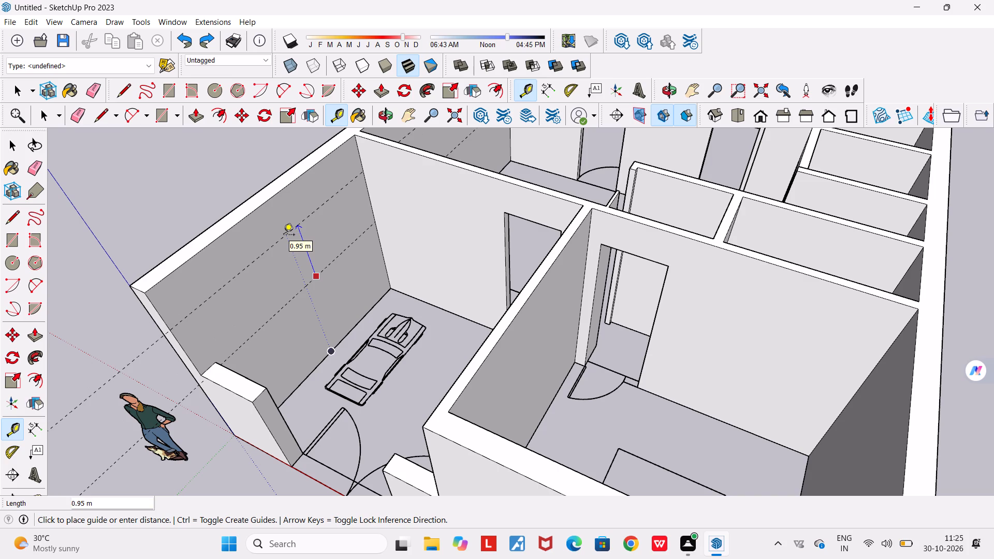
pyautogui.write('1.00')
pyautogui.press('Return')
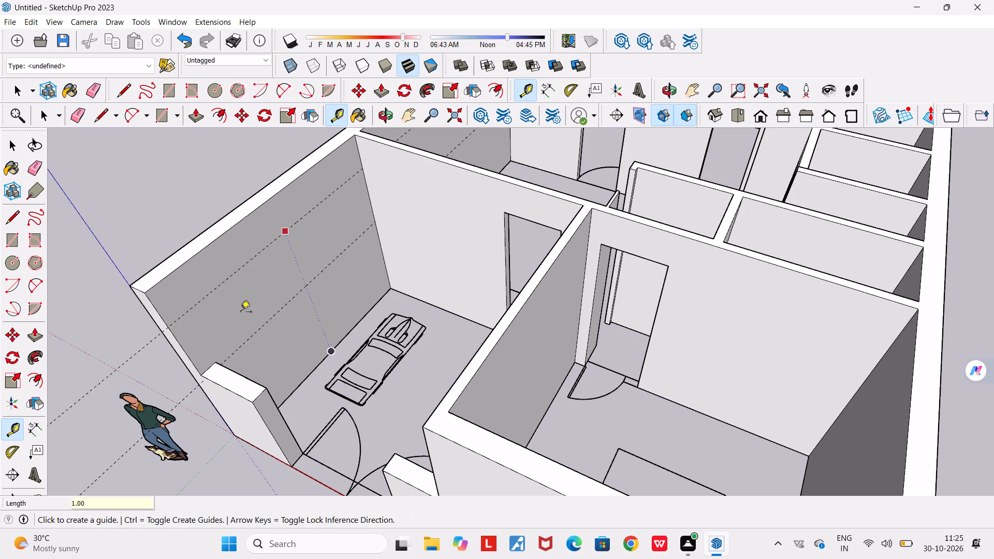
# Place a vertical guide on the porch side wall, 0.70 m in from its front edge.
pyautogui.click(184, 352)
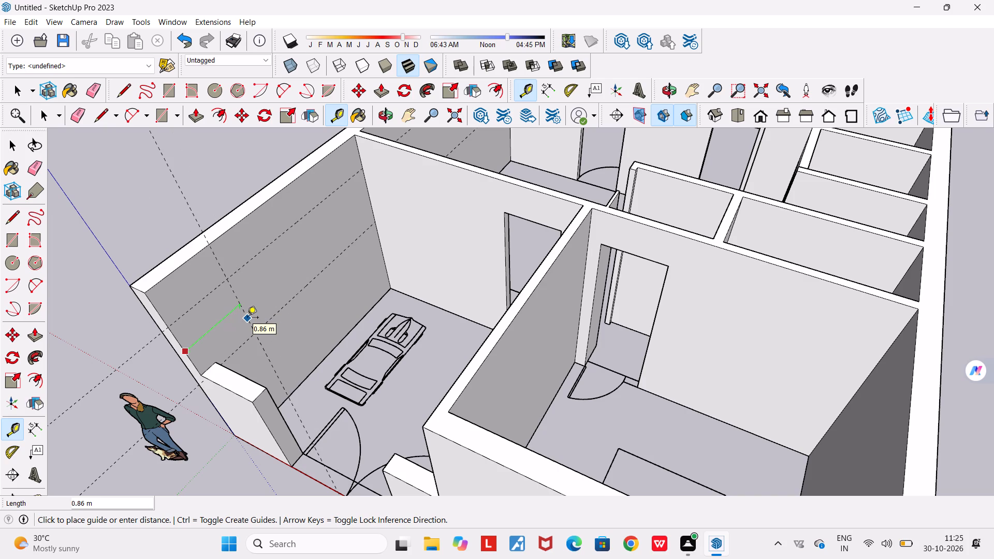
pyautogui.write('0.')
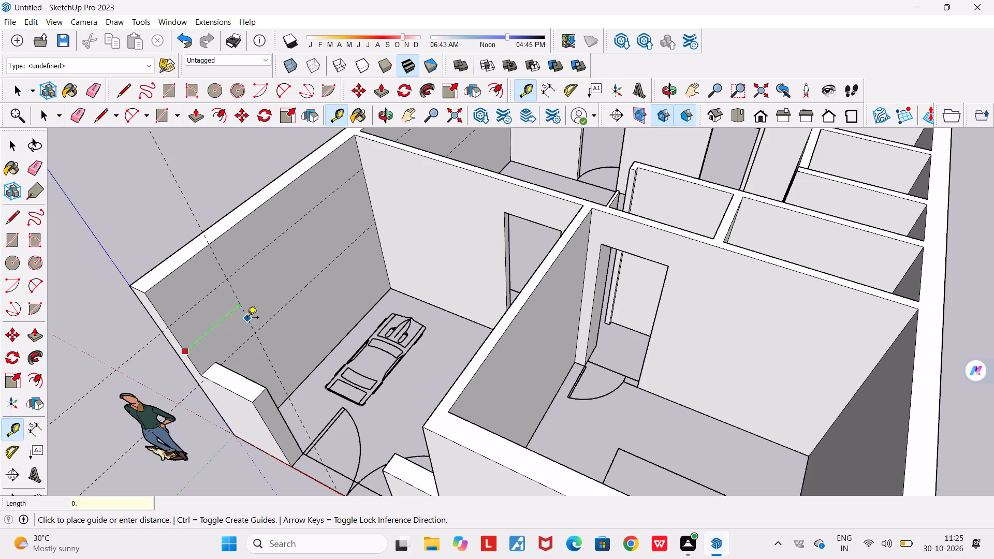
pyautogui.write('70')
pyautogui.press('Return')
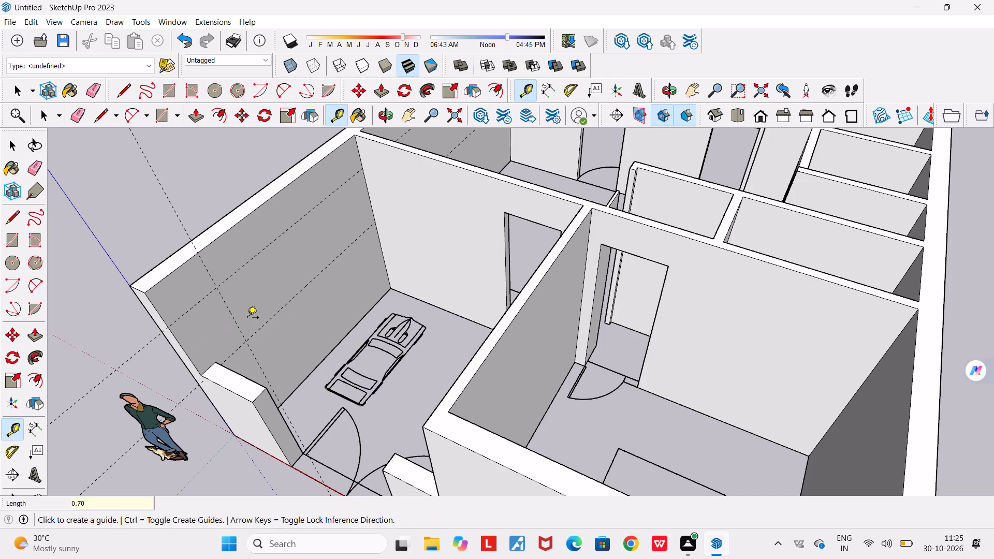
# Place a vertical guide on the porch side wall, 1.00 m from the corner with the back wall.
pyautogui.click(232, 312)
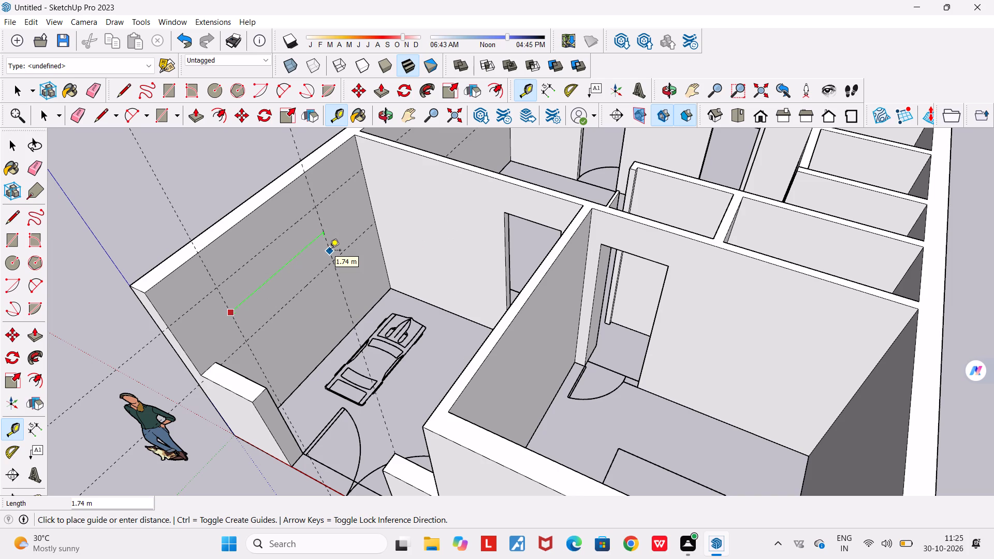
pyautogui.press('space')
pyautogui.scroll(1, 371, 194)
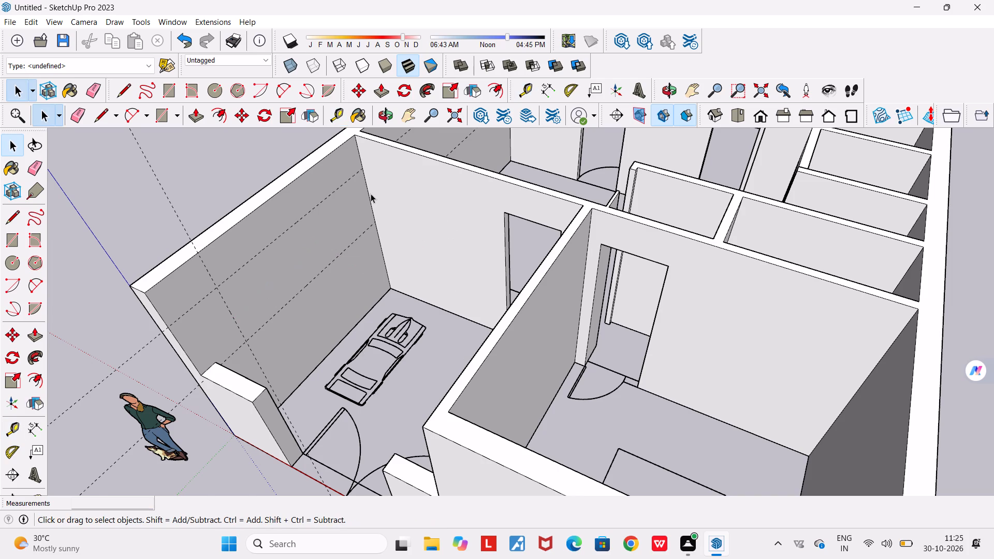
pyautogui.scroll(2, 371, 194)
pyautogui.press('t')
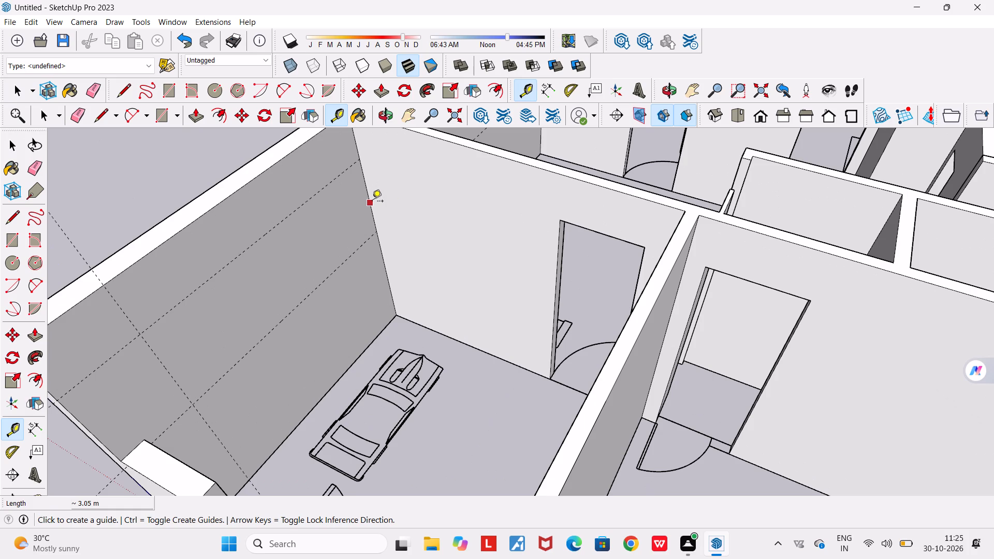
pyautogui.click(371, 201)
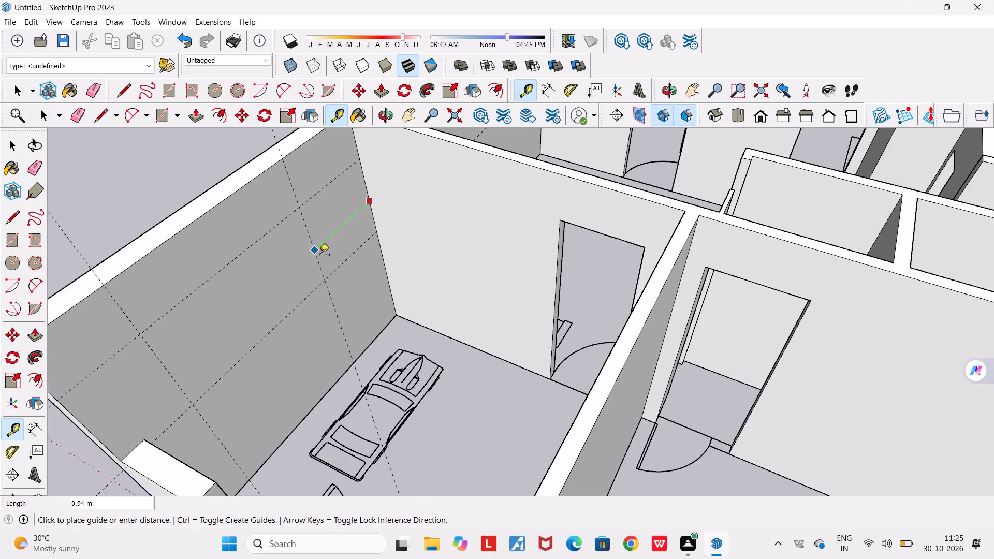
pyautogui.press('0')
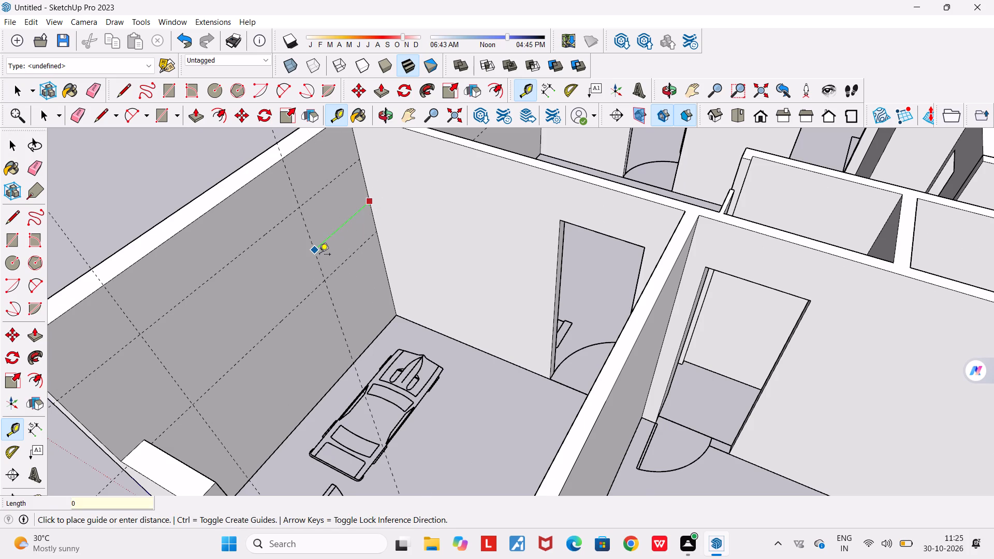
pyautogui.press('BackSpace')
pyautogui.write('1.00')
pyautogui.press('Return')
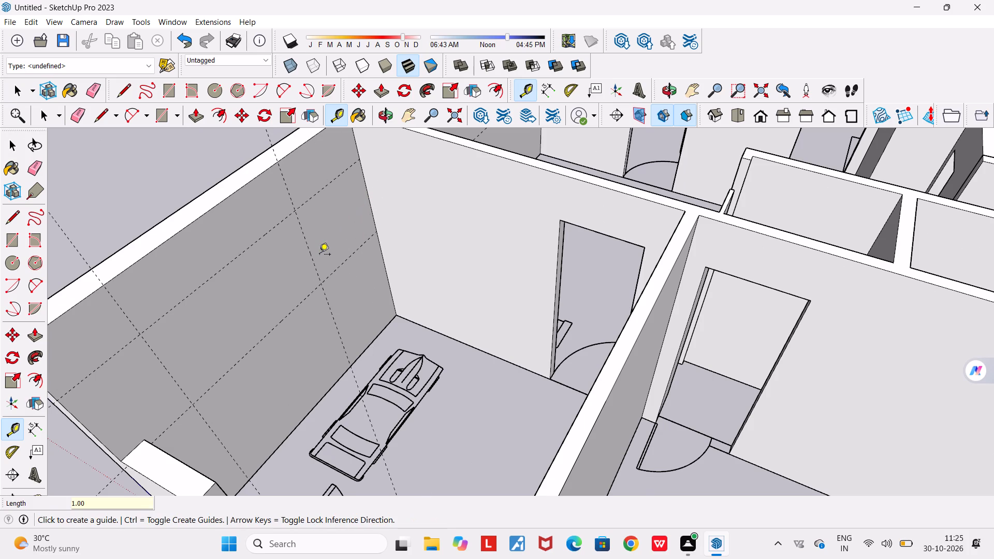
pyautogui.press('space')
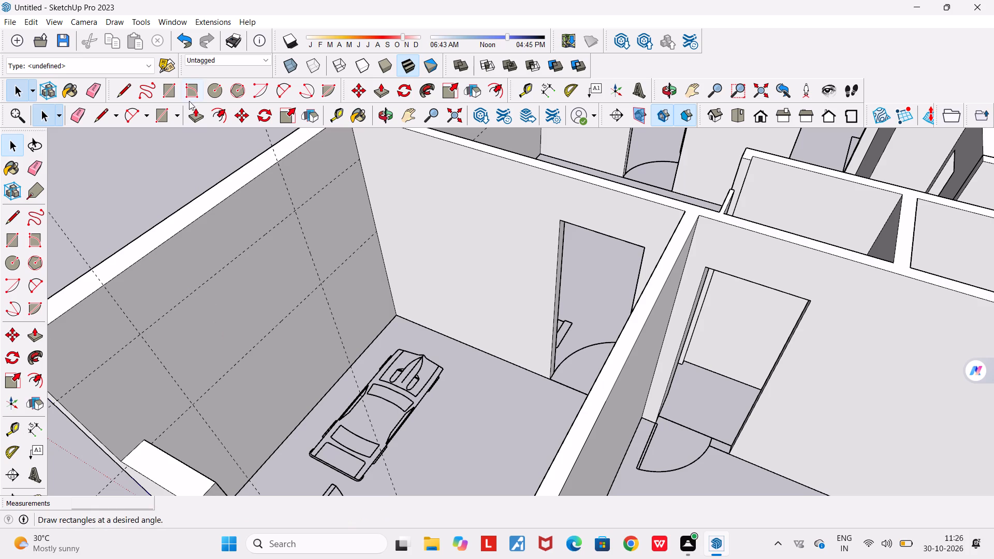
# Draw a window rectangle about 1.77 m by 1.00 m between the guide intersections on the porch side wall.
pyautogui.click(161, 98)
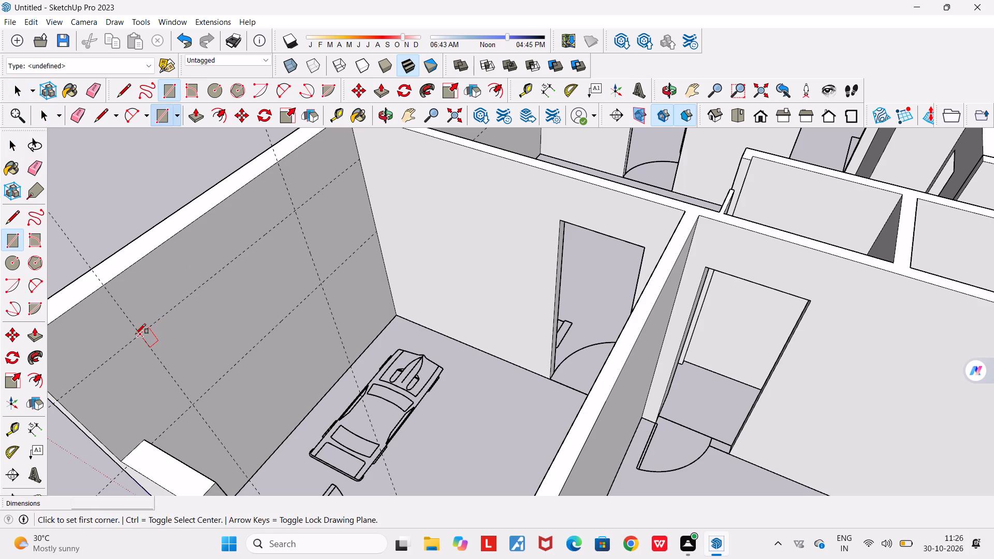
pyautogui.click(138, 334)
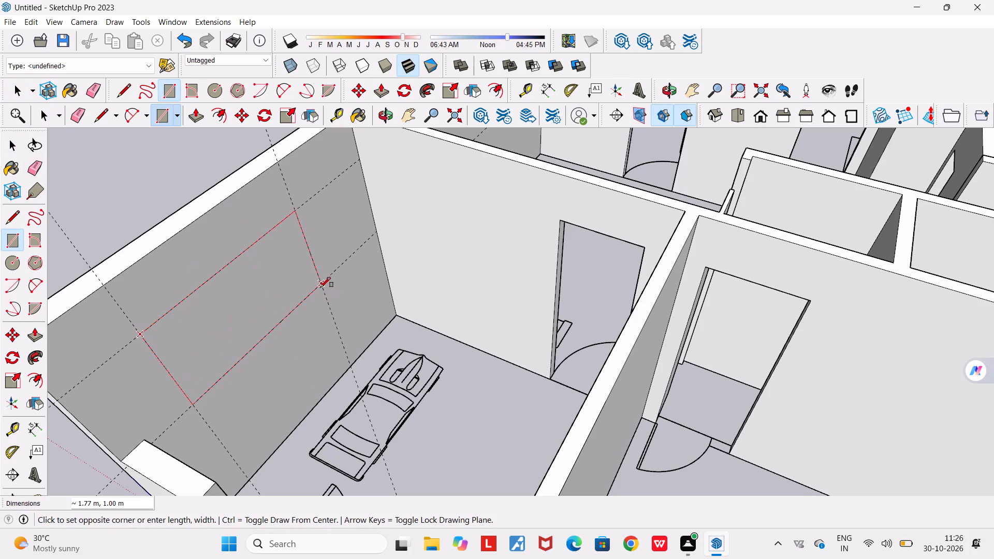
pyautogui.click(320, 287)
pyautogui.scroll(-3, 301, 283)
pyautogui.press('space')
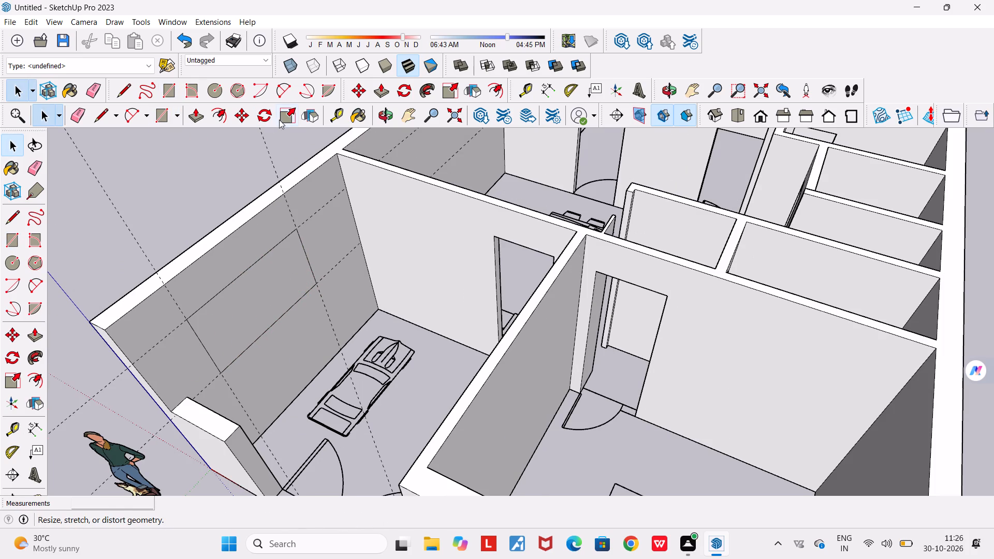
# Push/Pull the window rectangle about 0.23 m through the porch side wall to cut the opening.
pyautogui.press('p')
pyautogui.click(294, 269)
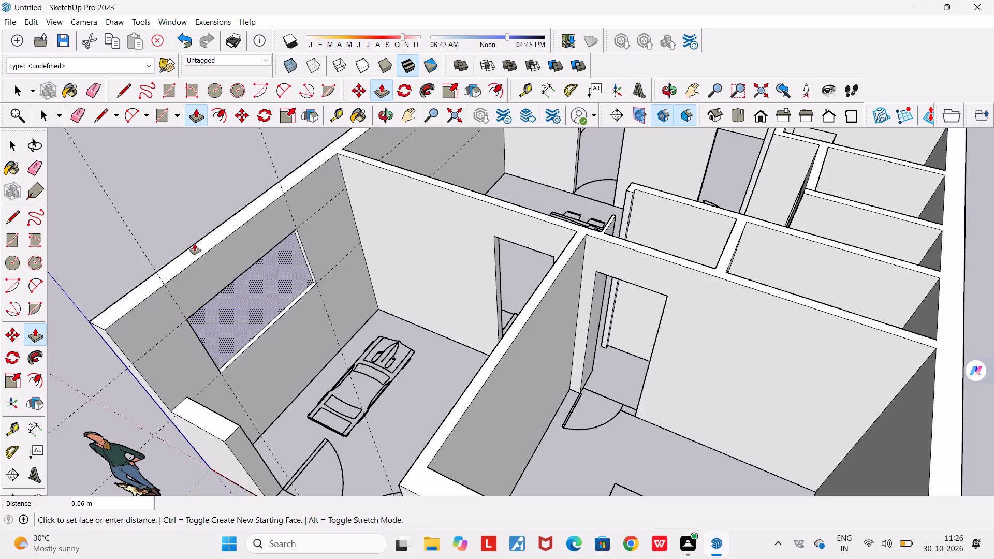
pyautogui.moveTo(187, 234); pyautogui.dragTo(595, 144, button='middle')
pyautogui.scroll(-5, 595, 144)
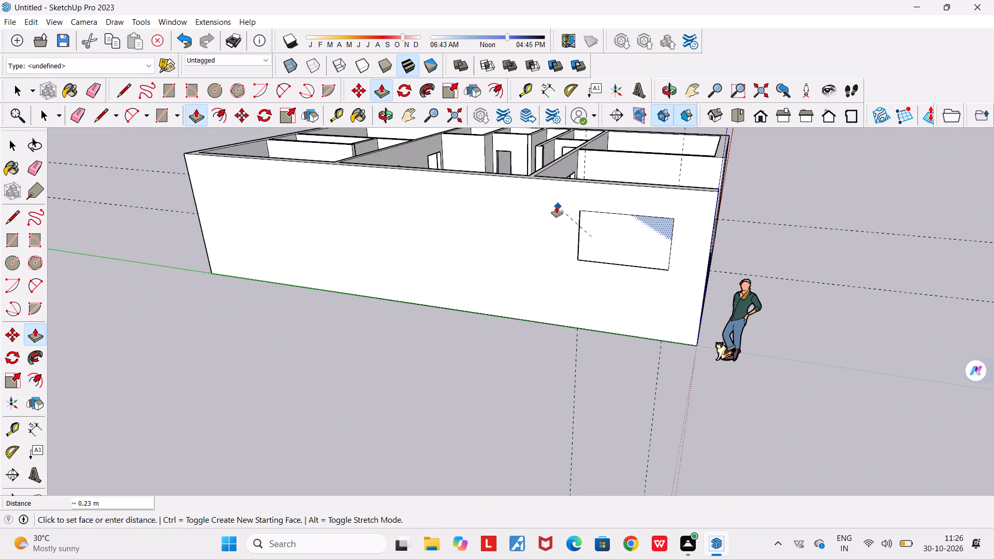
pyautogui.click(550, 209)
# Erase the two horizontal and two vertical guides left around the porch window opening.
pyautogui.moveTo(575, 222); pyautogui.dragTo(468, 200, button='middle')
pyautogui.scroll(-4, 468, 200)
pyautogui.moveTo(505, 221); pyautogui.dragTo(464, 228, button='middle')
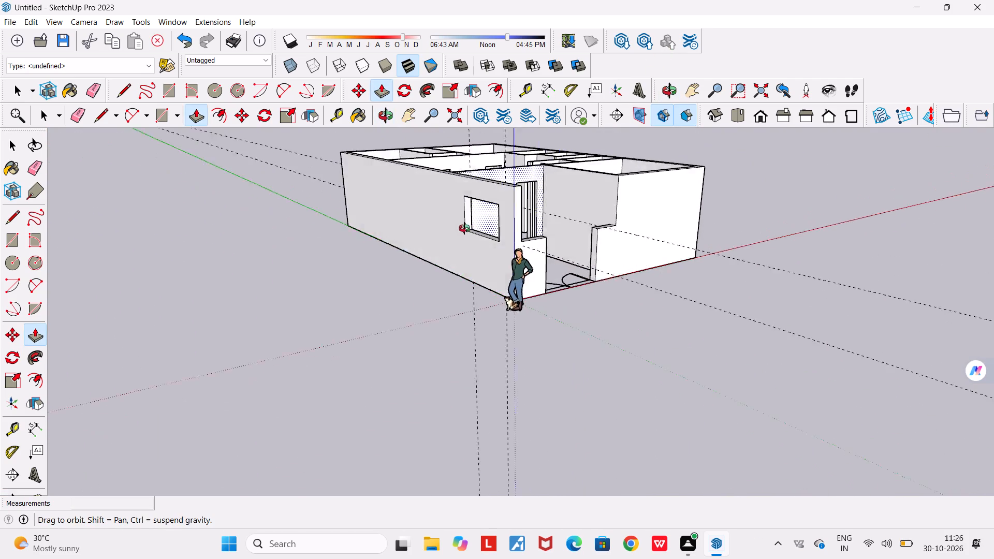
pyautogui.moveTo(464, 228); pyautogui.dragTo(200, 252, button='middle')
pyautogui.scroll(3, 350, 215)
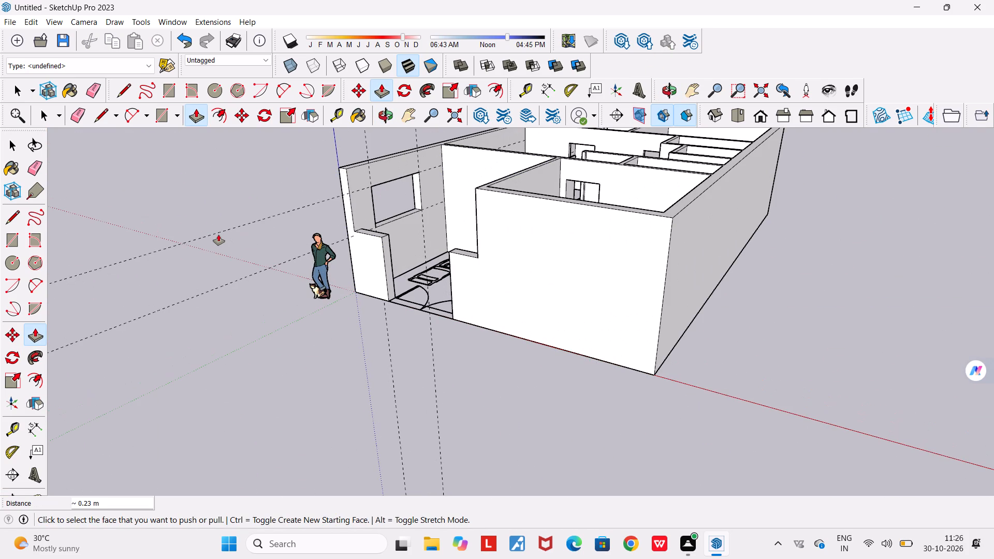
pyautogui.press('Escape')
pyautogui.press('e')
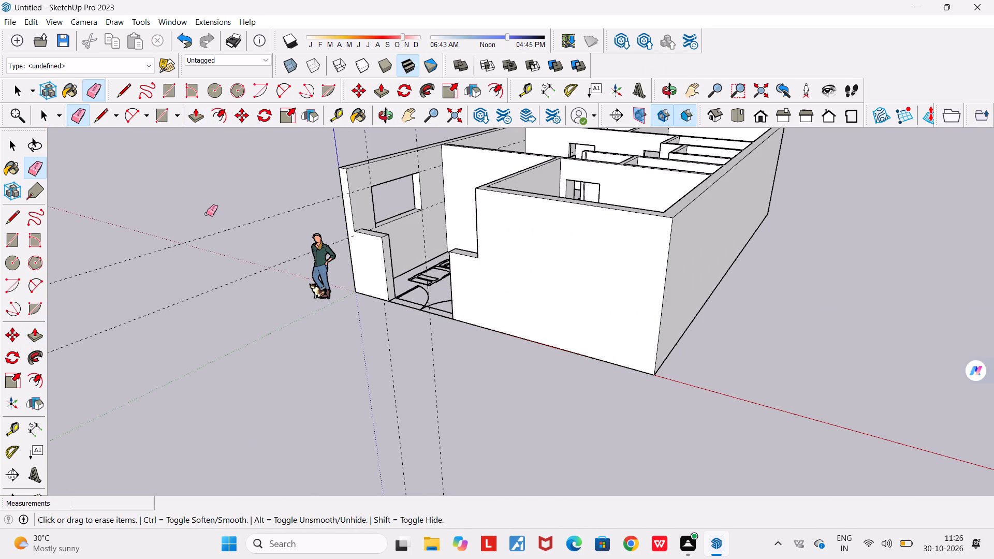
pyautogui.moveTo(164, 248); pyautogui.dragTo(173, 310)
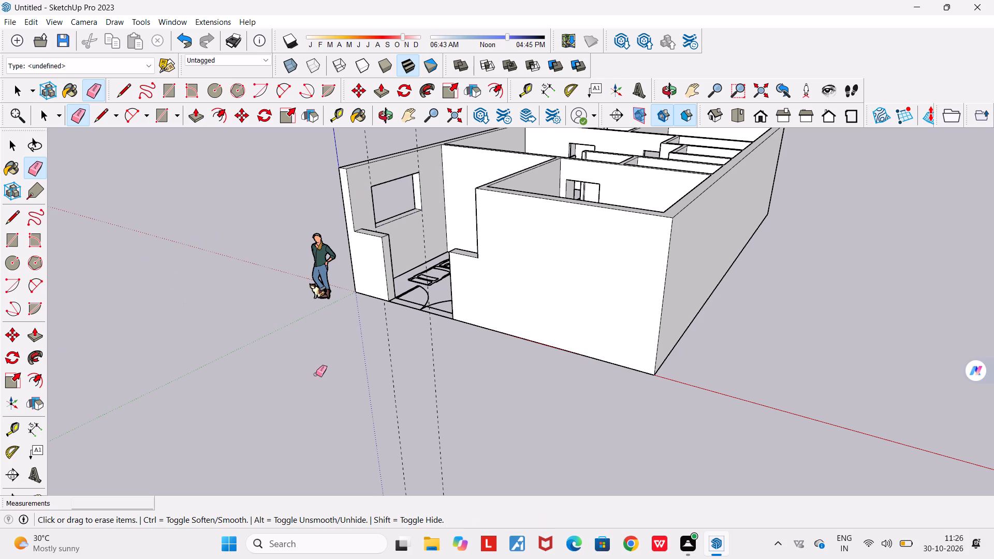
pyautogui.moveTo(386, 355); pyautogui.dragTo(449, 388)
# Inspect the house from above and from the opposite long side, checking the rooms and the outer wall without openings.
pyautogui.scroll(-5, 433, 372)
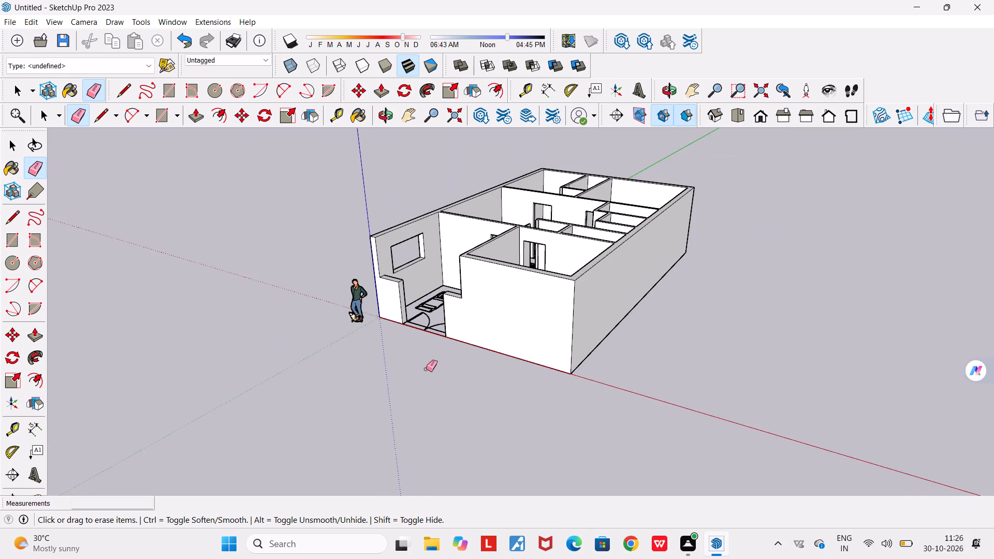
pyautogui.moveTo(432, 372); pyautogui.dragTo(593, 418, button='middle')
pyautogui.moveTo(635, 303); pyautogui.dragTo(349, 431, button='middle')
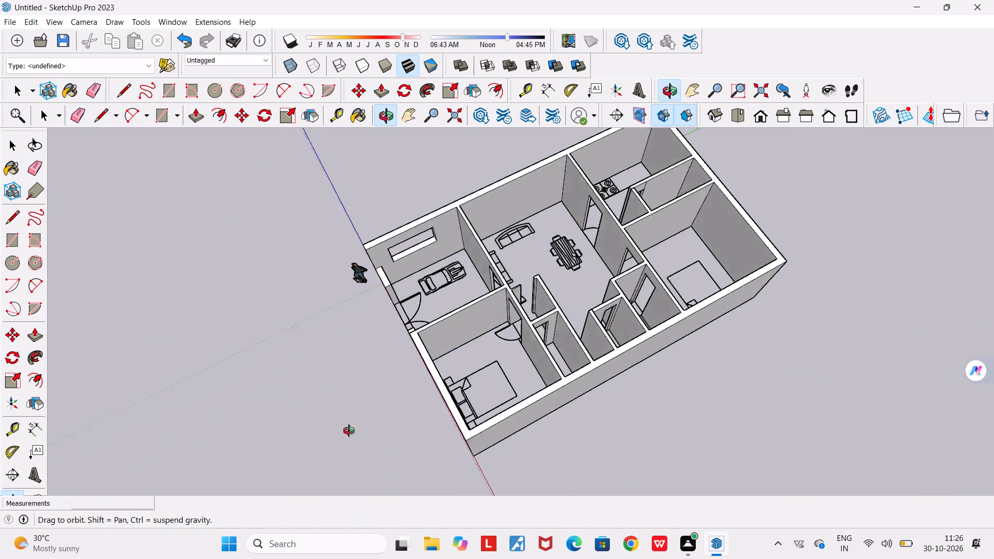
pyautogui.moveTo(349, 431); pyautogui.dragTo(151, 360, button='middle')
pyautogui.scroll(3, 369, 282)
pyautogui.moveTo(442, 291); pyautogui.dragTo(373, 254, button='middle')
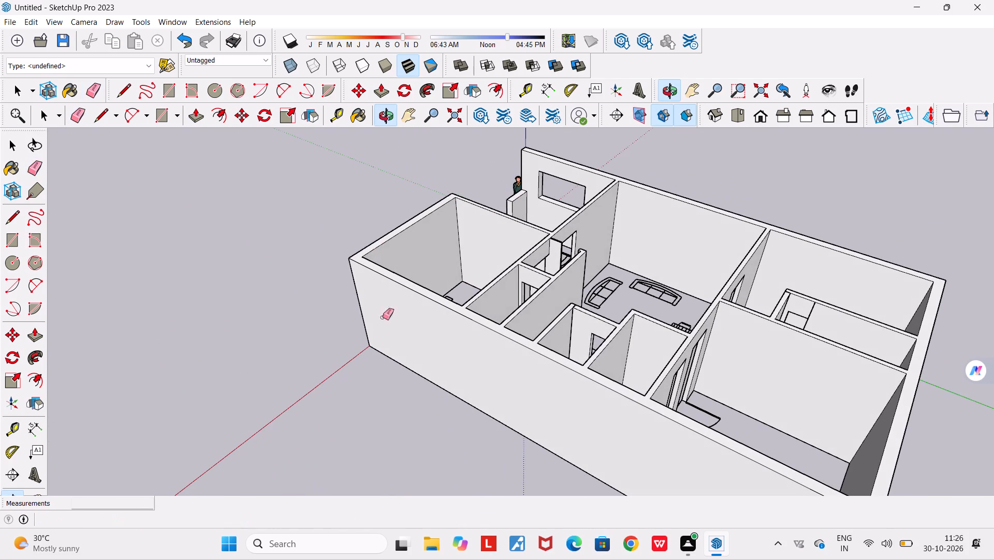
pyautogui.moveTo(407, 331); pyautogui.dragTo(530, 279, button='middle')
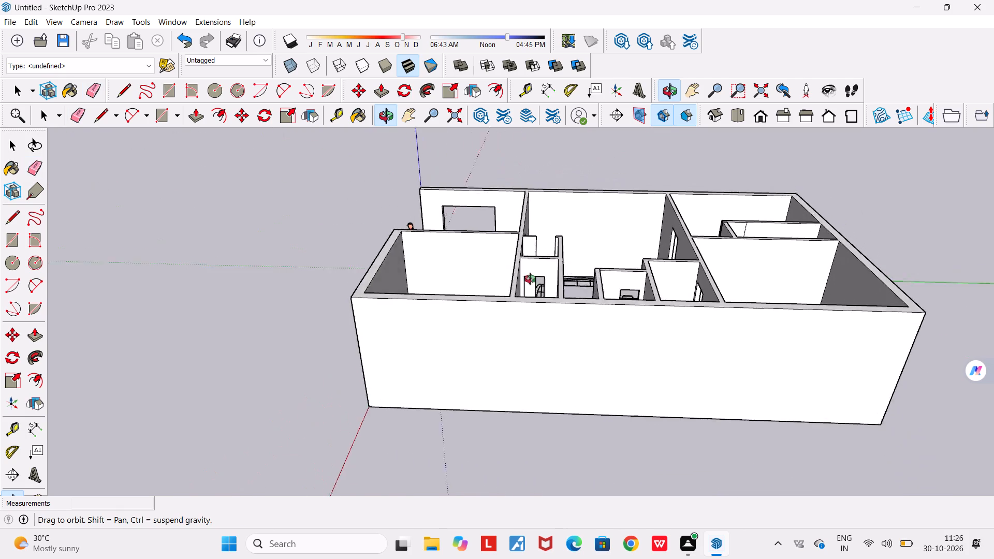
pyautogui.moveTo(530, 279); pyautogui.dragTo(550, 258, button='middle')
pyautogui.press('space')
pyautogui.moveTo(447, 310); pyautogui.dragTo(476, 265, button='middle')
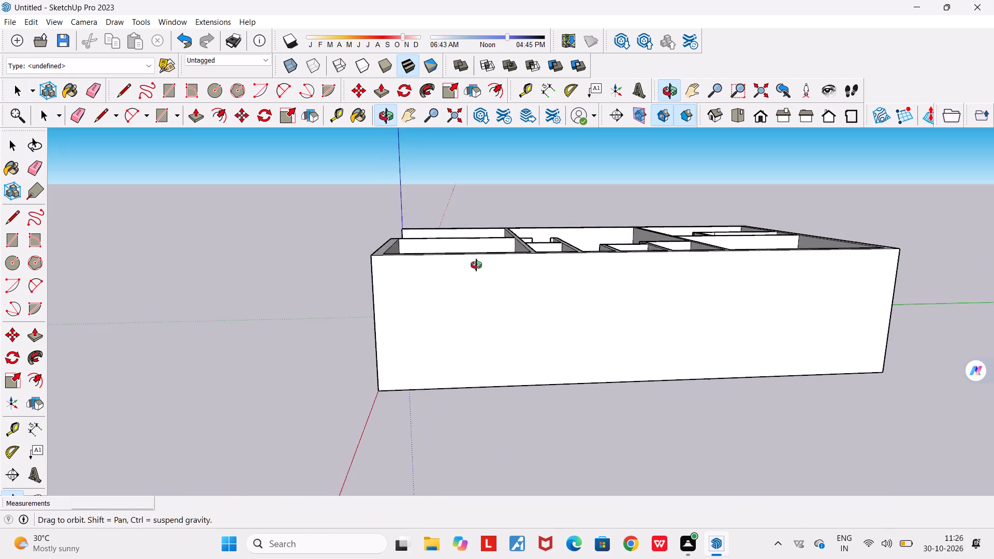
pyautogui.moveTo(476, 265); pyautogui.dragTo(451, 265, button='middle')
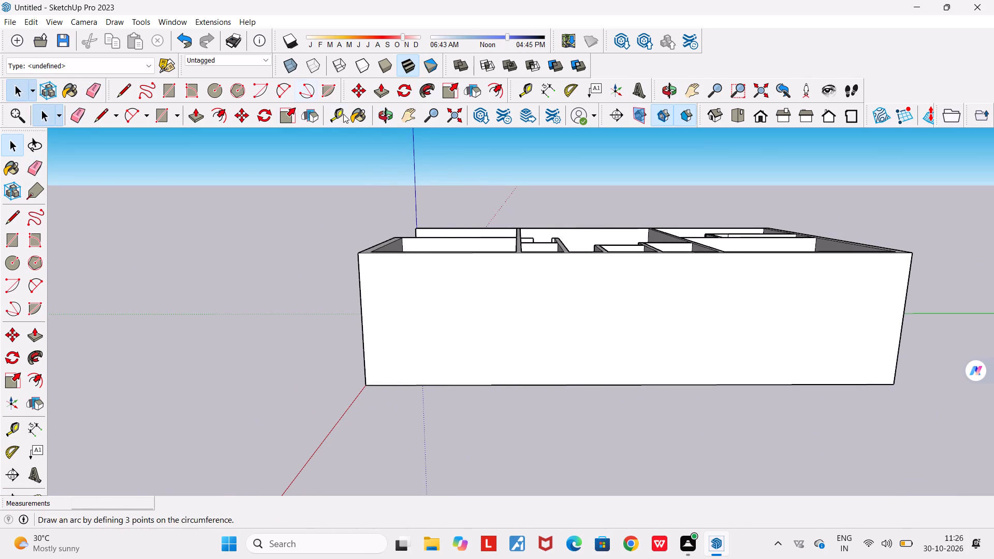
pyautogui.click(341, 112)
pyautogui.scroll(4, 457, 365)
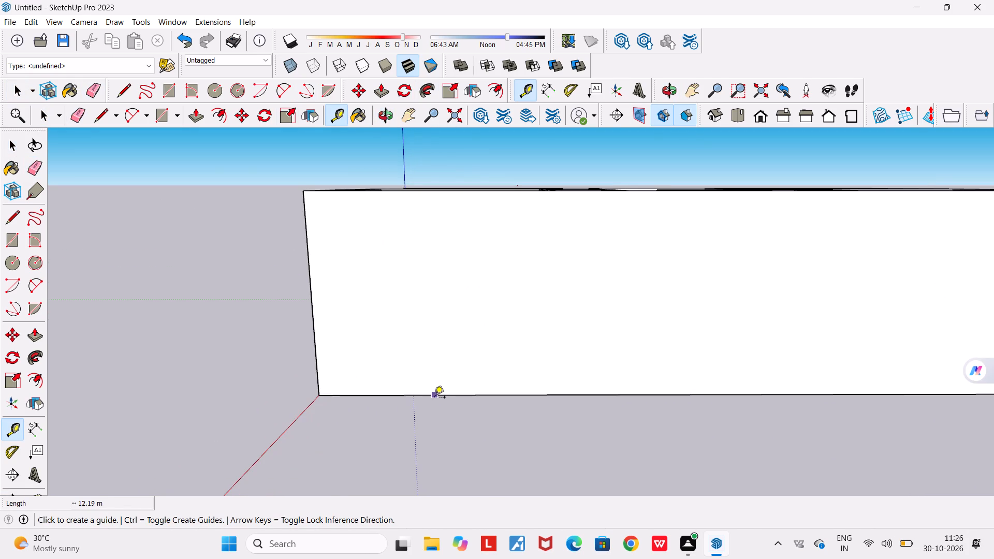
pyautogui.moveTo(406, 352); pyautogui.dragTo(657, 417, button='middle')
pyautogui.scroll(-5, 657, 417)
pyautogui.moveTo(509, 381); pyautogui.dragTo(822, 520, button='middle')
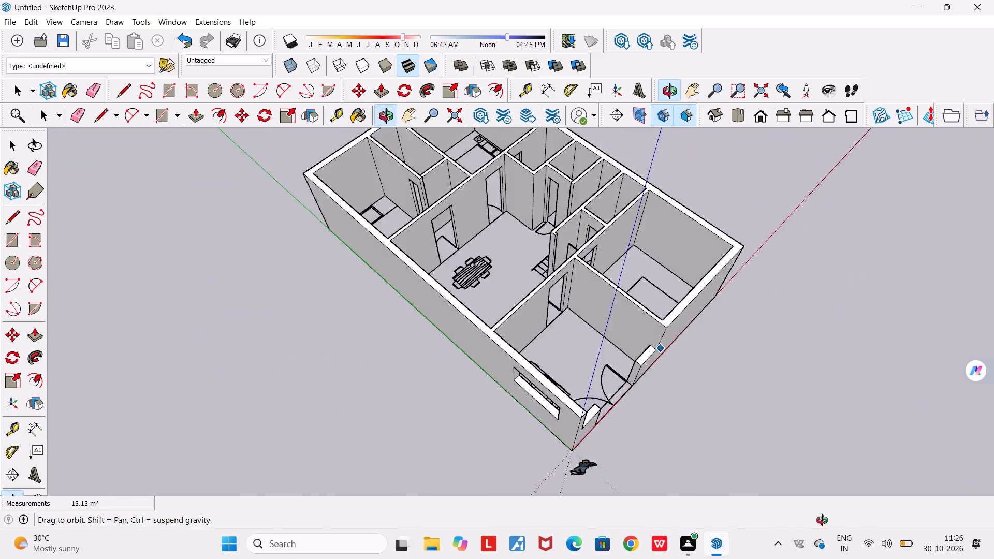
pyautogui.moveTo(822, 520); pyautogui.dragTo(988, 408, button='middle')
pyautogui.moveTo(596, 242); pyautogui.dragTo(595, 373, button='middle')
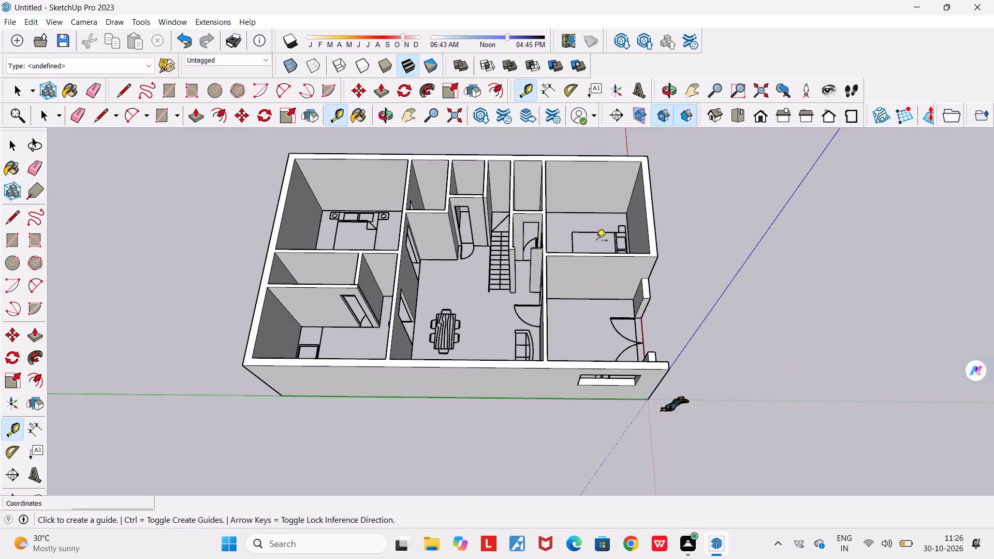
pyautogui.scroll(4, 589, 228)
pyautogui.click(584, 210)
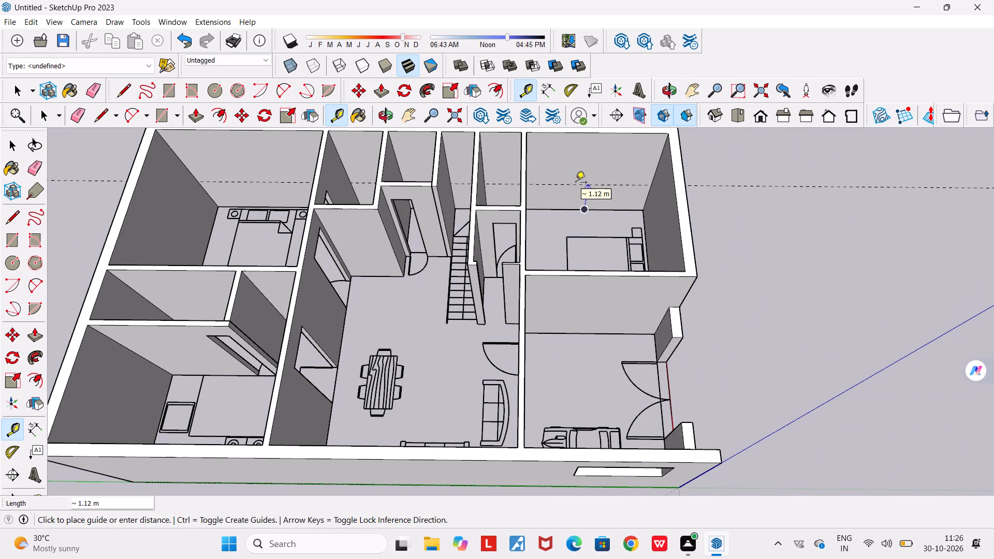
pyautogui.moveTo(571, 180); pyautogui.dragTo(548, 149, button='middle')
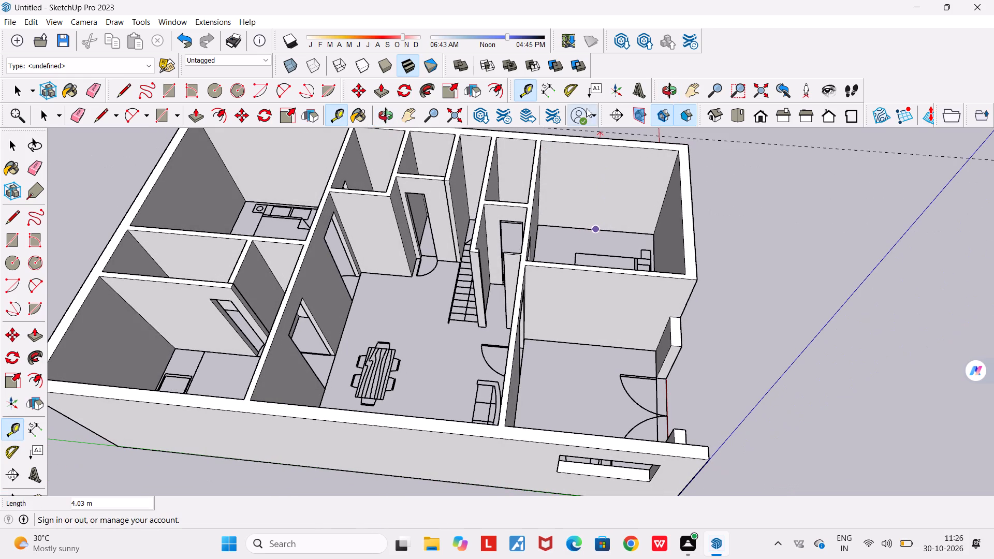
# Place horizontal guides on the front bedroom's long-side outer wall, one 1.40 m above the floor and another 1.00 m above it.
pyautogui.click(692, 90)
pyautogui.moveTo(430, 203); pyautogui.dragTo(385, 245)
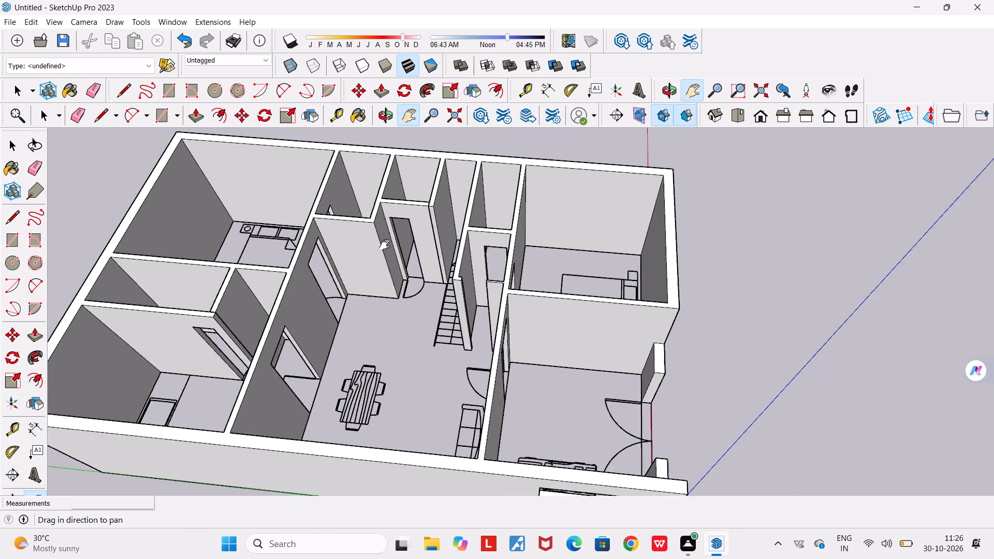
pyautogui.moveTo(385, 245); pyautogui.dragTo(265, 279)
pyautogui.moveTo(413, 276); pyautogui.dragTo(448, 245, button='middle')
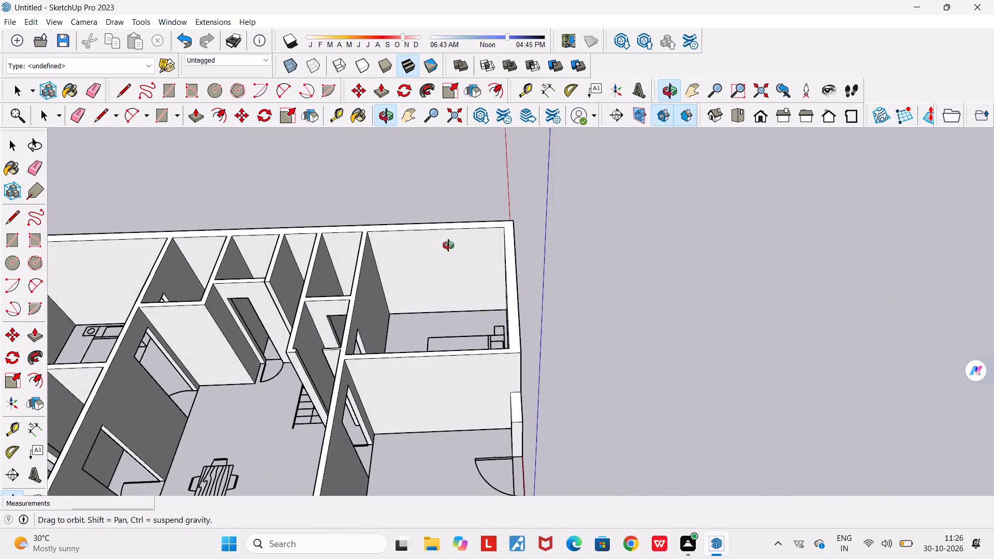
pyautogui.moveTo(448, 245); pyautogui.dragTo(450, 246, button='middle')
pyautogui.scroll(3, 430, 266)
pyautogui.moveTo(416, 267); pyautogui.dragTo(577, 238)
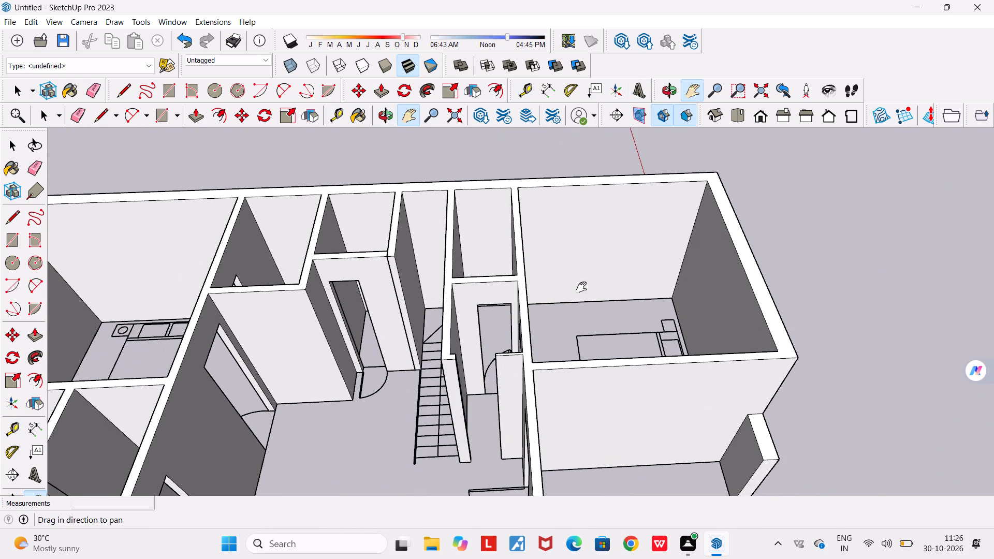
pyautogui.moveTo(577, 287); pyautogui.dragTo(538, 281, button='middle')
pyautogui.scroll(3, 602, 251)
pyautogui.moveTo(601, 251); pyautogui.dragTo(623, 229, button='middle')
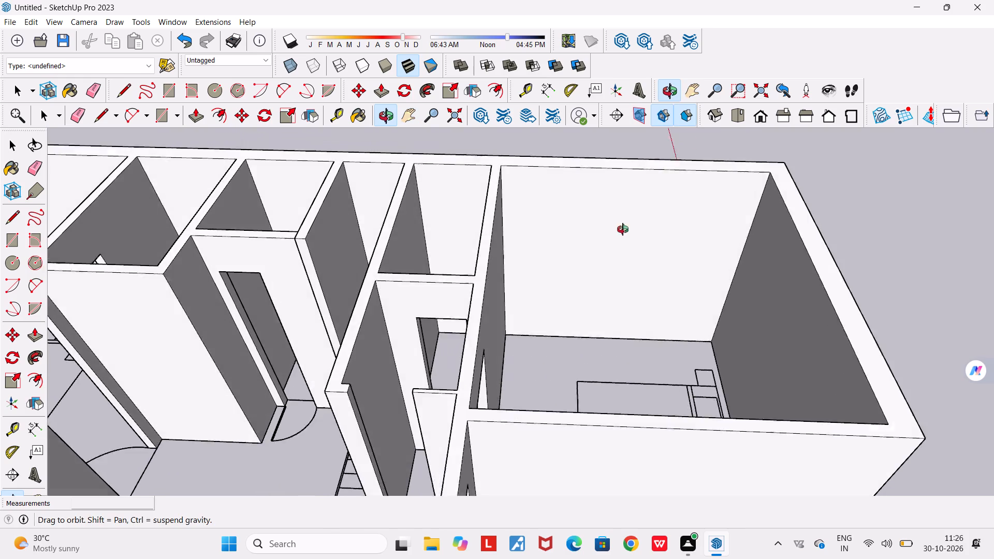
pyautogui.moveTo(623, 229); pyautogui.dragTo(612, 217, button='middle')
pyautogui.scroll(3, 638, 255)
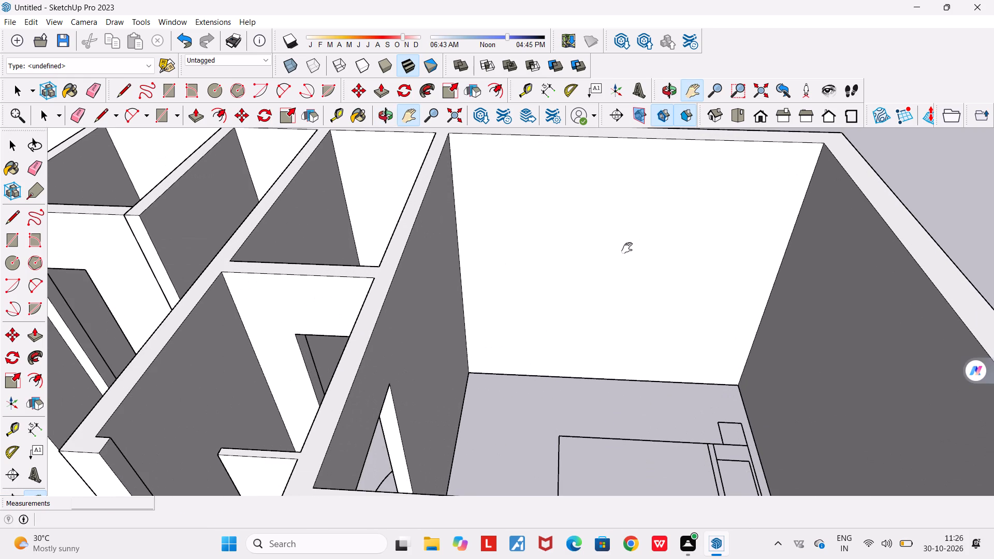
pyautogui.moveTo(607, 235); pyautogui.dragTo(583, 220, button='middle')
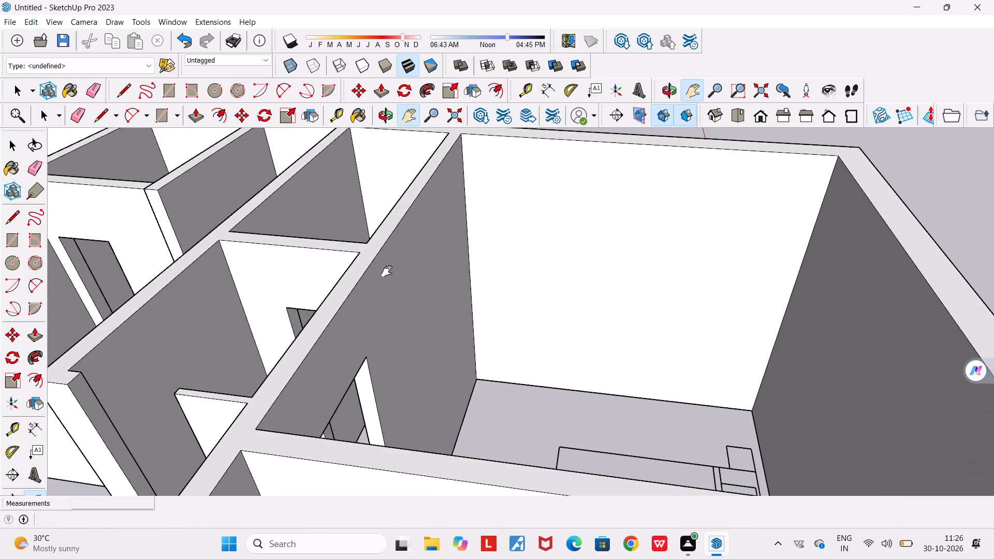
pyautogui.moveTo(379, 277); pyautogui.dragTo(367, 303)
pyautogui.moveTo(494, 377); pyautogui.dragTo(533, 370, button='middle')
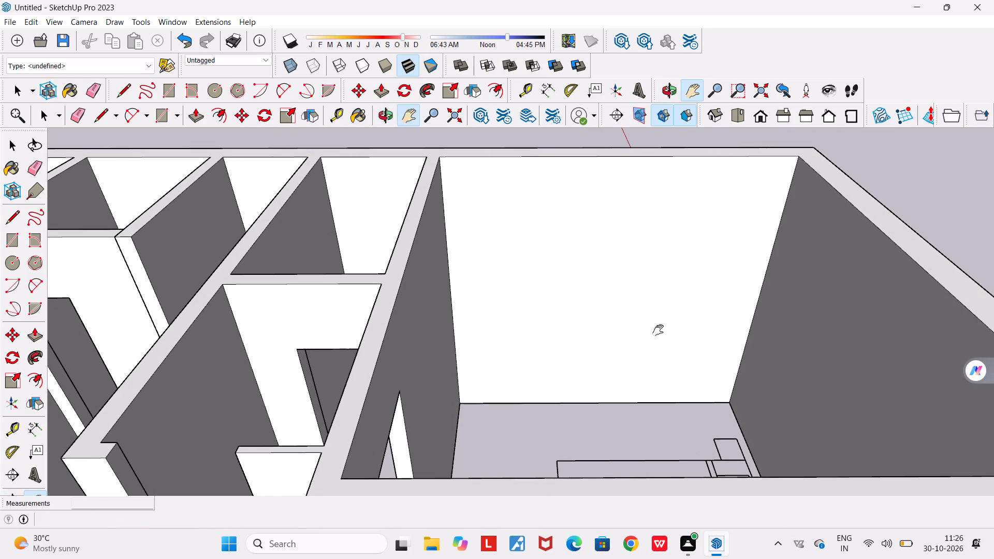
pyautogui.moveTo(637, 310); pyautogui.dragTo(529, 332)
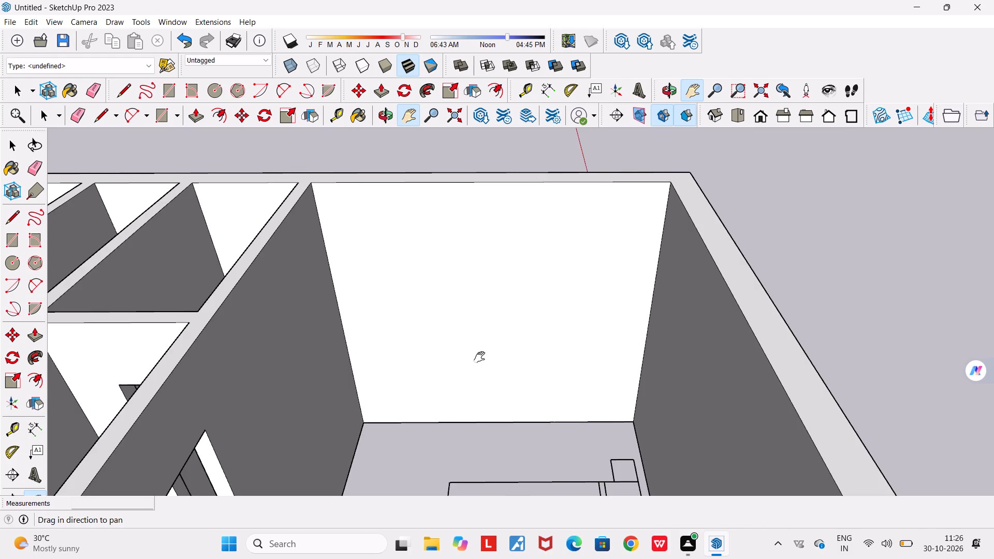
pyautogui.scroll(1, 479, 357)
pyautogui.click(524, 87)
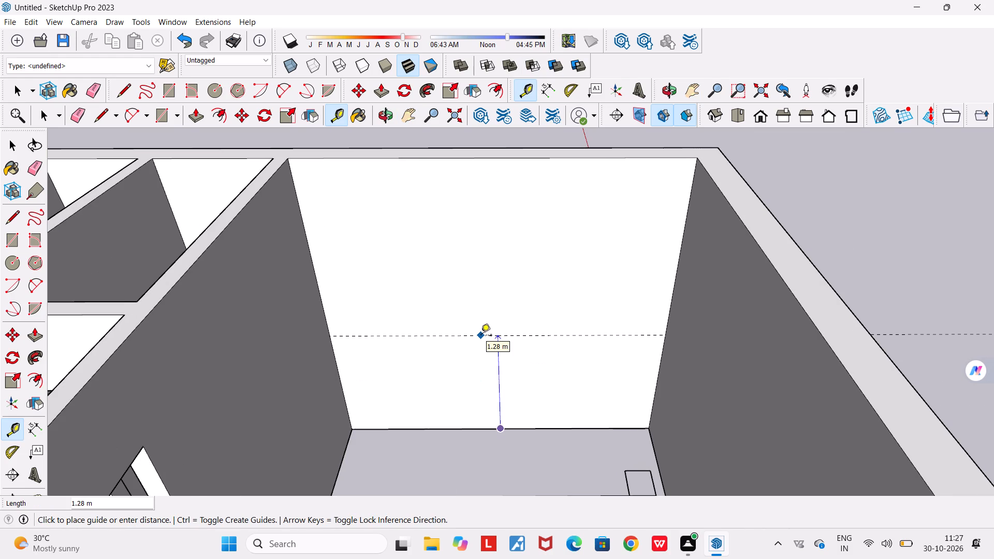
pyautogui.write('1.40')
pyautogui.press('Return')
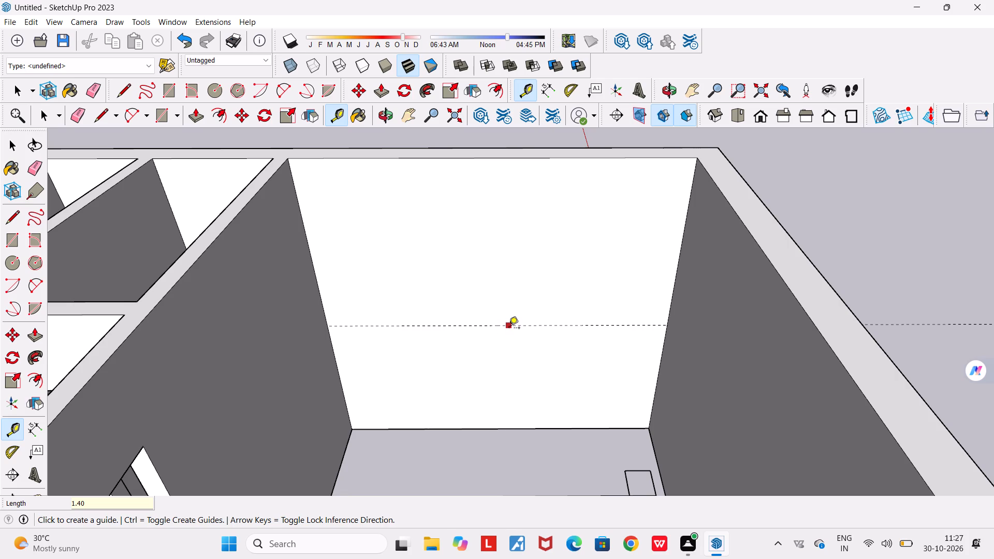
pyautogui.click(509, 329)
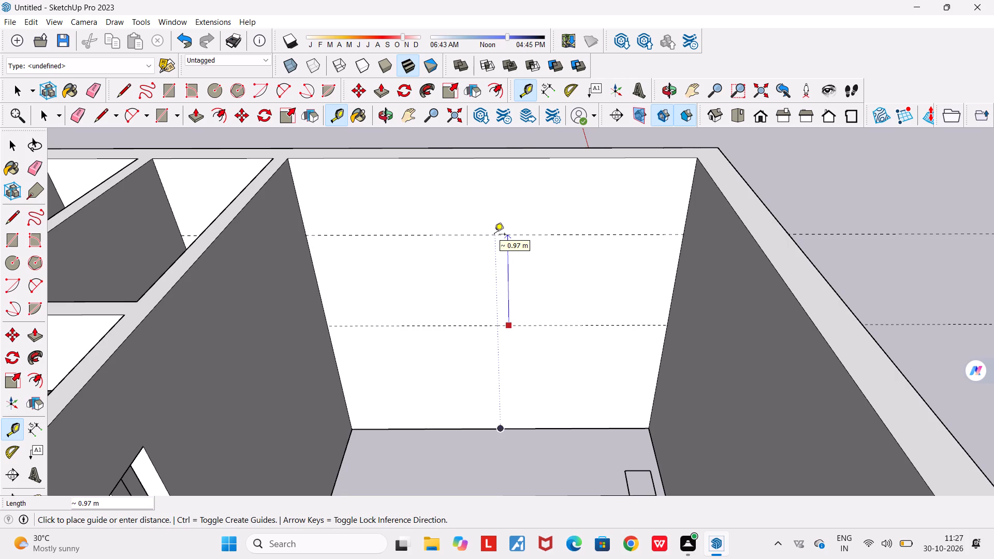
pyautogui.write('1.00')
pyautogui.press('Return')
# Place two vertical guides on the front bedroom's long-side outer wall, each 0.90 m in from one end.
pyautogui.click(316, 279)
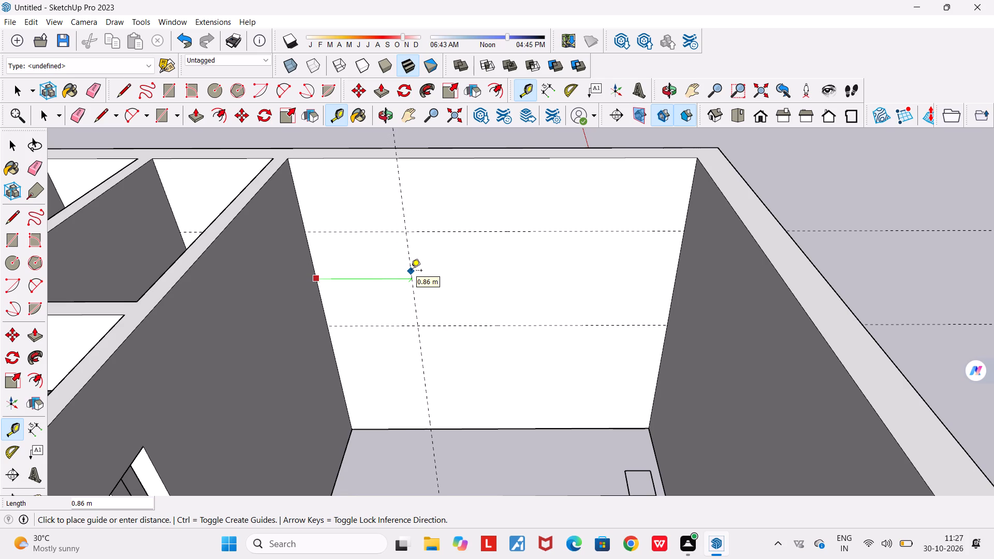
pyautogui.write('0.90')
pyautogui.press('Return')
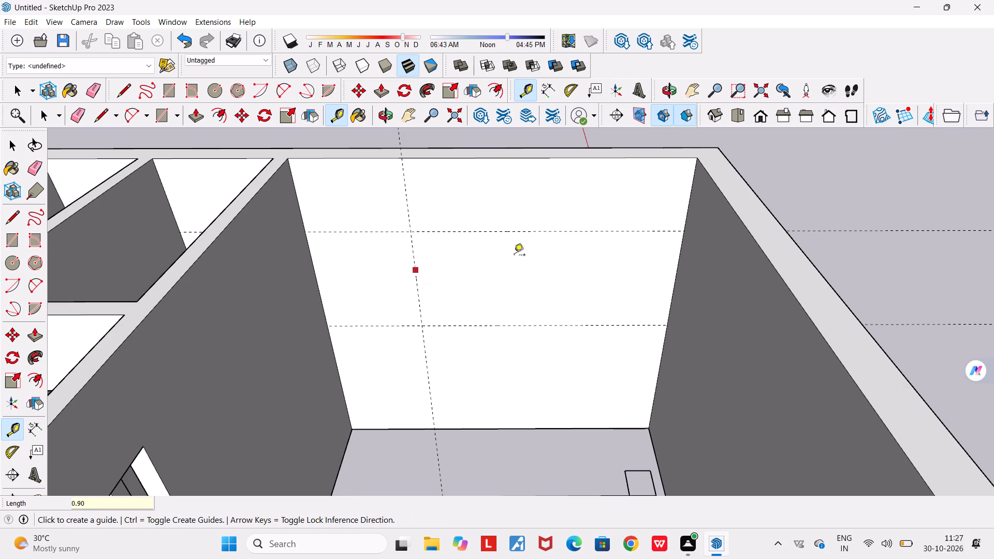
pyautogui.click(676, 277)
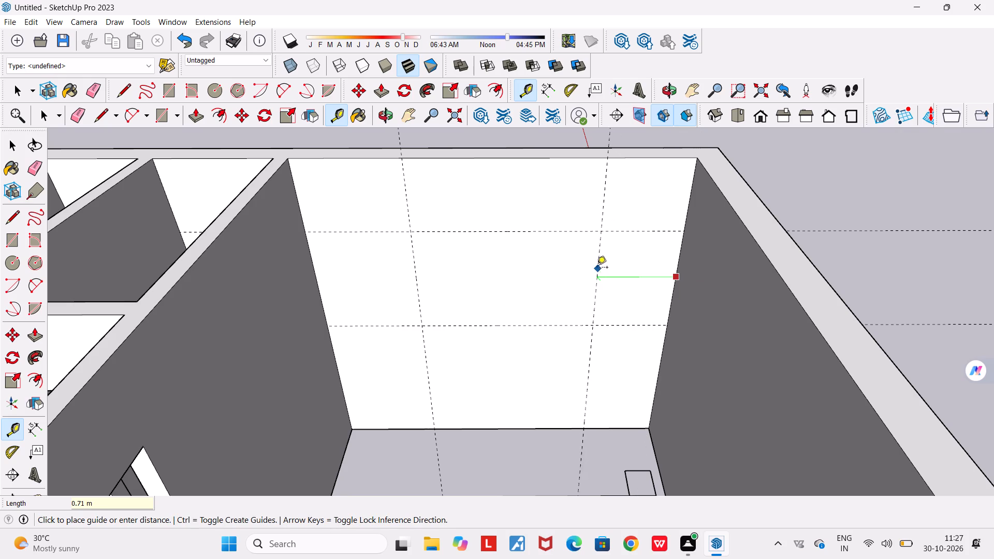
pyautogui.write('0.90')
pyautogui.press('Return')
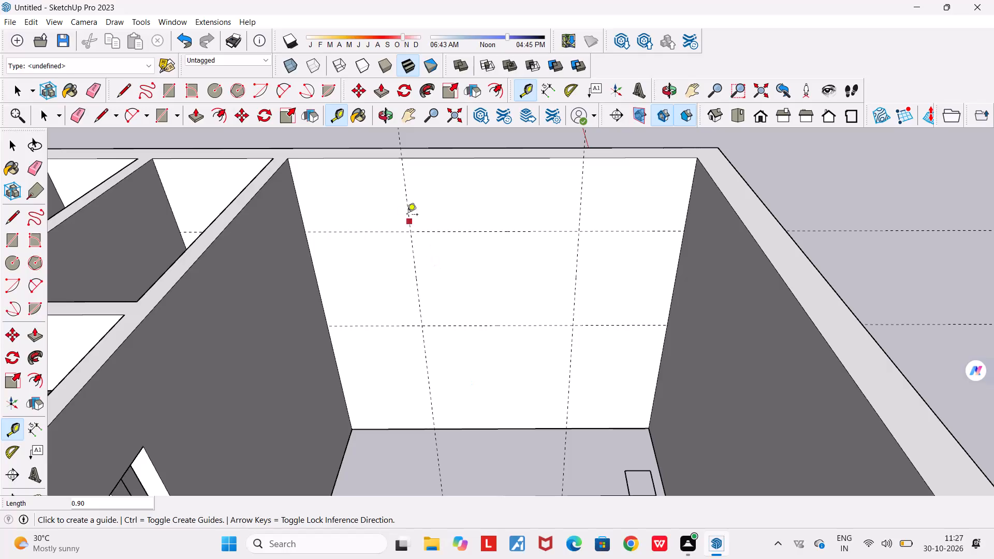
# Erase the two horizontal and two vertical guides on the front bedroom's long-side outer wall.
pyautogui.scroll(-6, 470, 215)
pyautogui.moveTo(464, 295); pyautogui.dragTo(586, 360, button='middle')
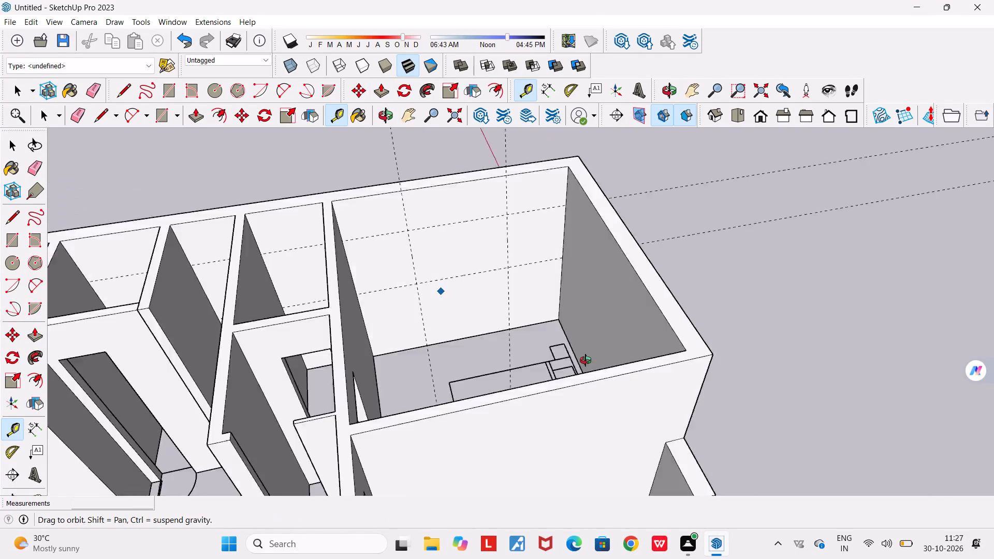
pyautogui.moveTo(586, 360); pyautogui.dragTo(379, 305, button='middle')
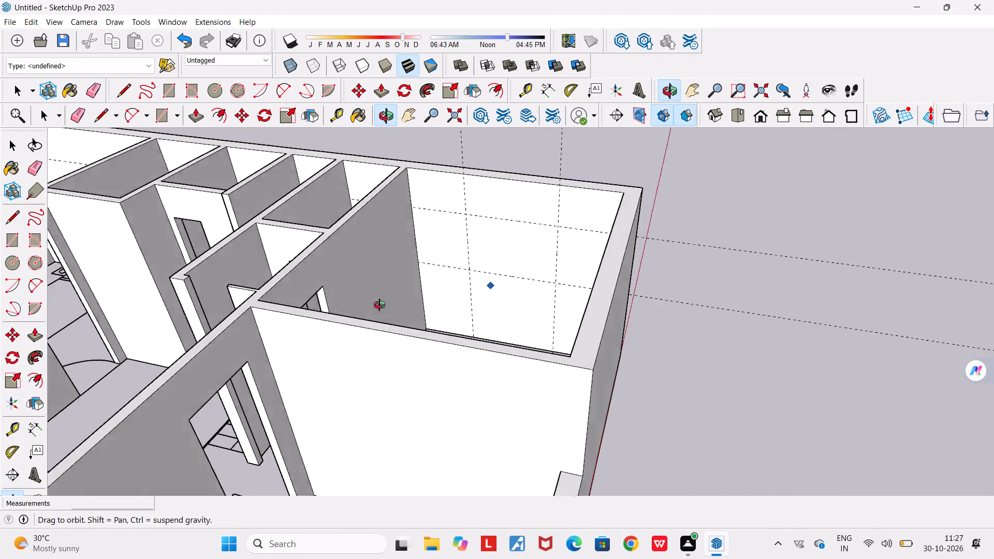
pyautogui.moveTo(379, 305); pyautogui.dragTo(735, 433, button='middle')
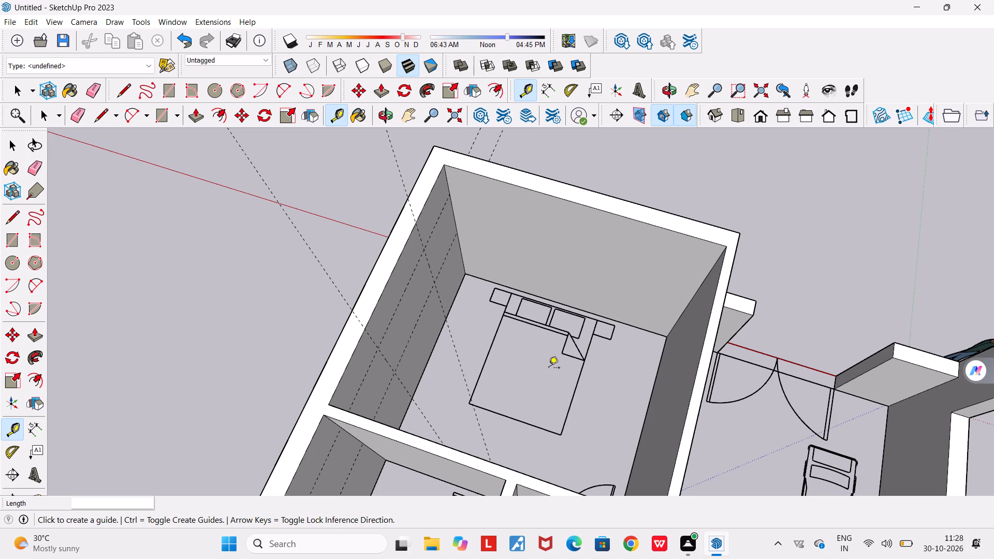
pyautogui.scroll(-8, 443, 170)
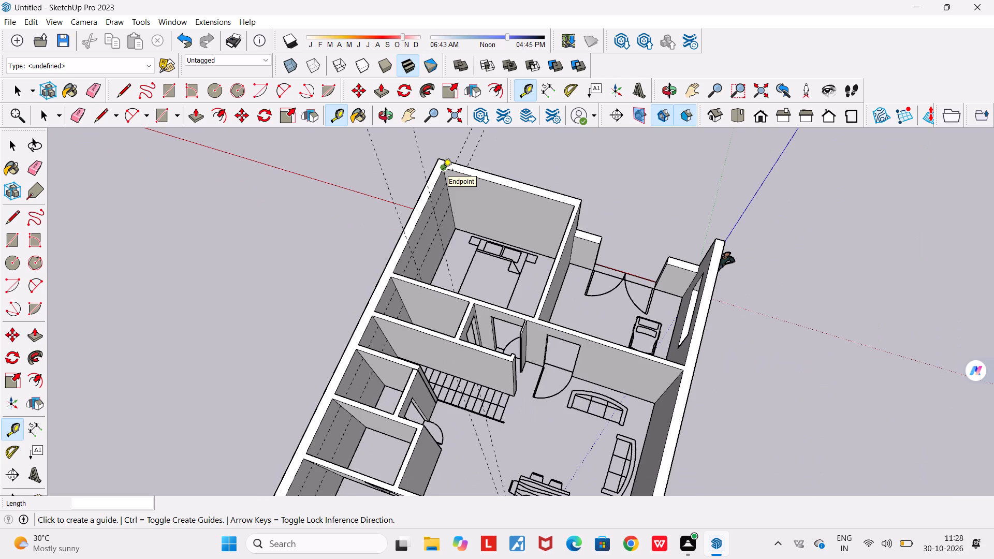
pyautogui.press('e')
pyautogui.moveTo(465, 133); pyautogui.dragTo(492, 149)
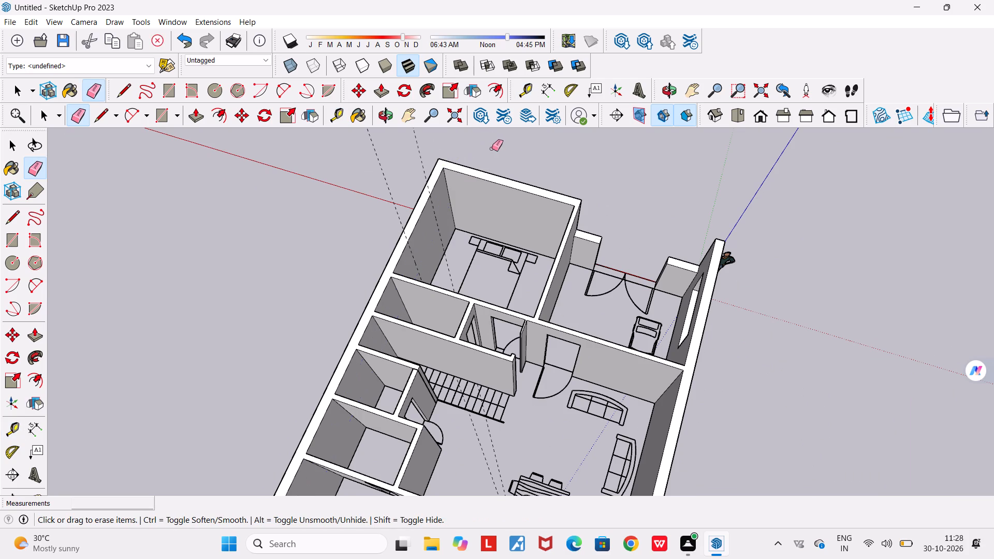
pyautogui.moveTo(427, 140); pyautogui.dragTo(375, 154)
# Place horizontal guides on the front bedroom's wall shared with the porch, one 1.40 m above the floor and another 1.00 m above it.
pyautogui.scroll(-5, 374, 152)
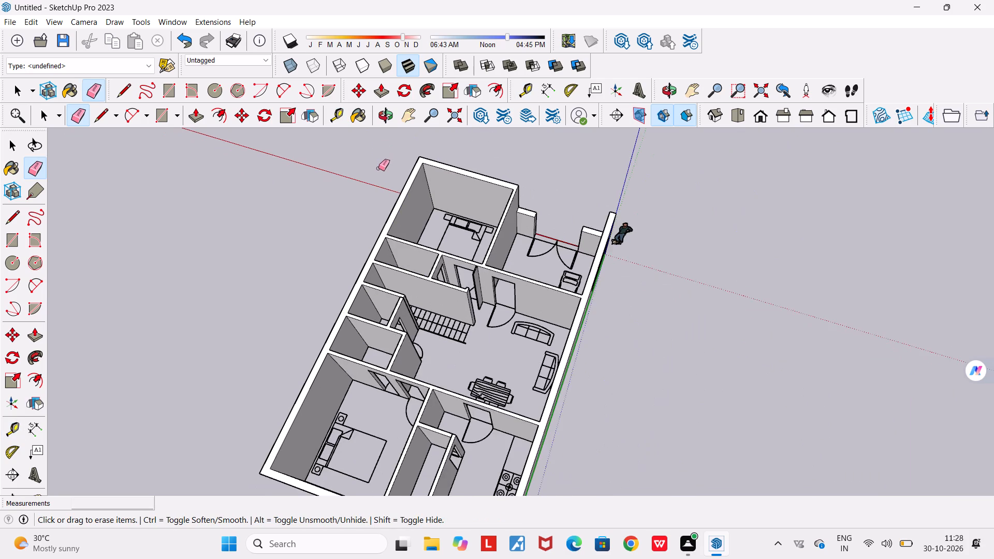
pyautogui.moveTo(369, 159); pyautogui.dragTo(904, 130, button='middle')
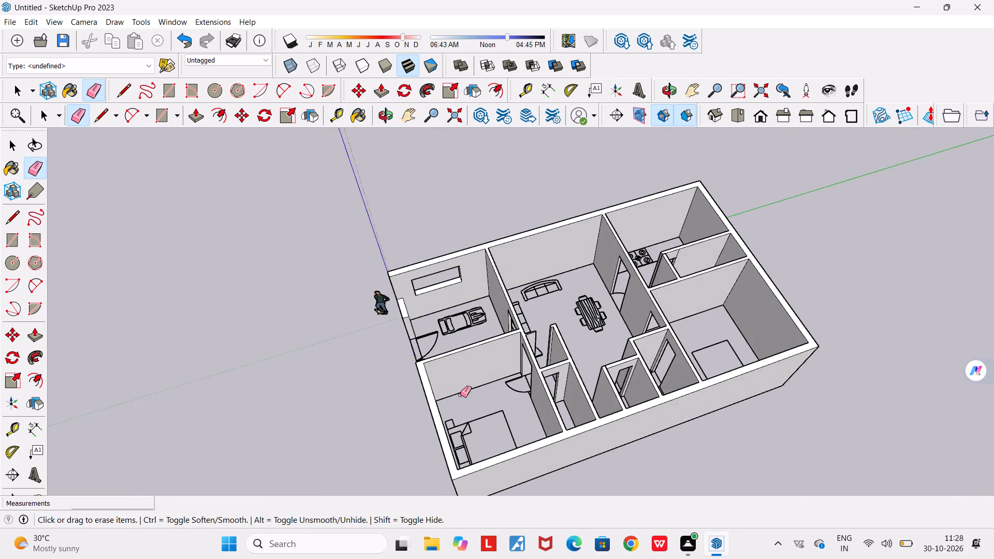
pyautogui.scroll(2, 462, 398)
pyautogui.moveTo(454, 393); pyautogui.dragTo(438, 317, button='middle')
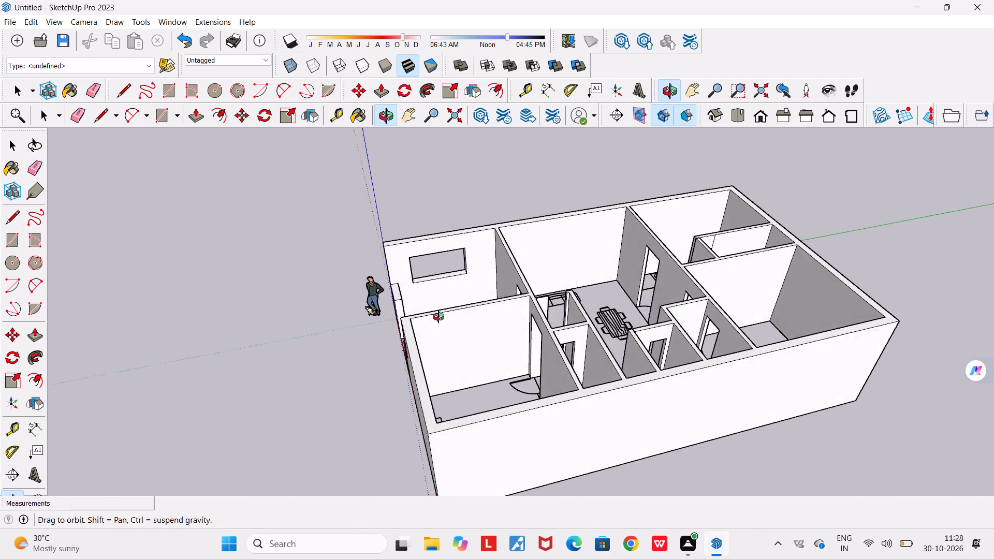
pyautogui.moveTo(438, 317); pyautogui.dragTo(402, 304, button='middle')
pyautogui.scroll(-1, 402, 304)
pyautogui.scroll(3, 493, 334)
pyautogui.moveTo(492, 344); pyautogui.dragTo(492, 344, button='middle')
pyautogui.scroll(1, 492, 344)
pyautogui.moveTo(492, 344); pyautogui.dragTo(473, 364, button='middle')
pyautogui.scroll(-1, 473, 363)
pyautogui.scroll(2, 451, 371)
pyautogui.press('space')
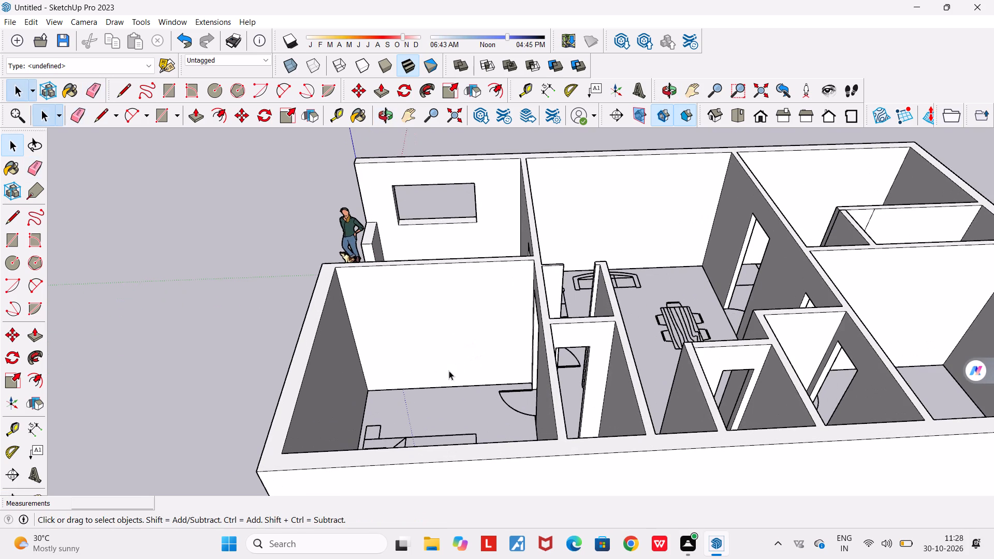
pyautogui.scroll(3, 438, 365)
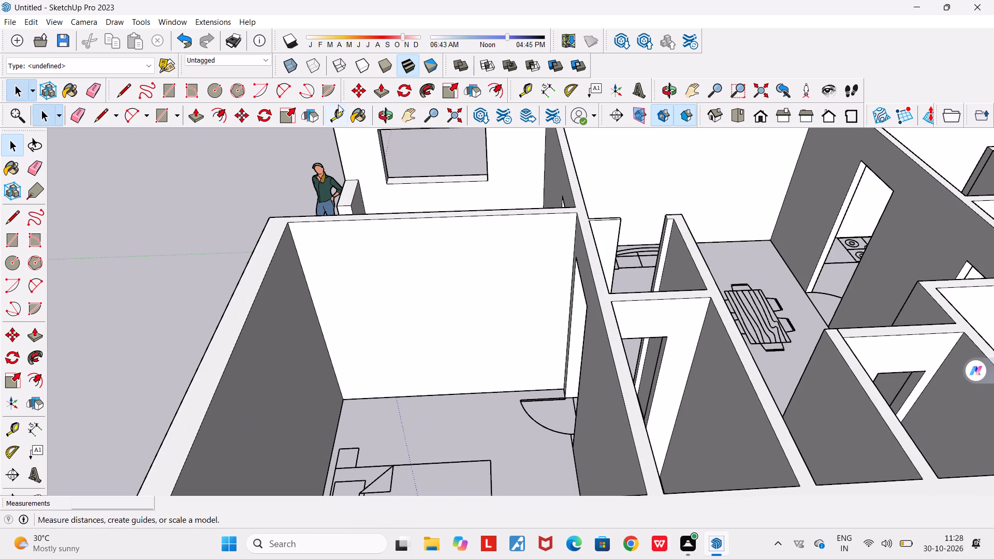
pyautogui.click(338, 105)
pyautogui.click(452, 394)
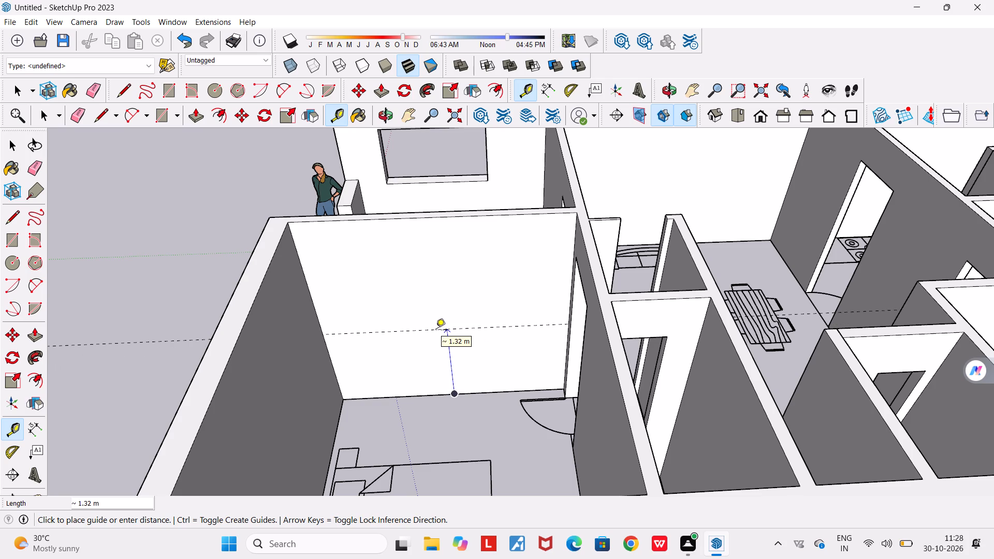
pyautogui.write('1.40')
pyautogui.press('Return')
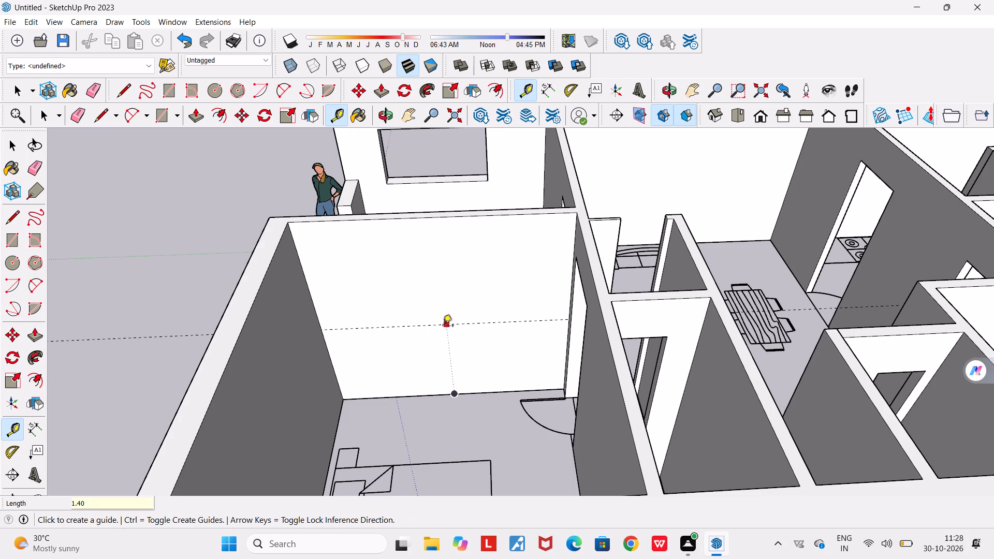
pyautogui.click(435, 324)
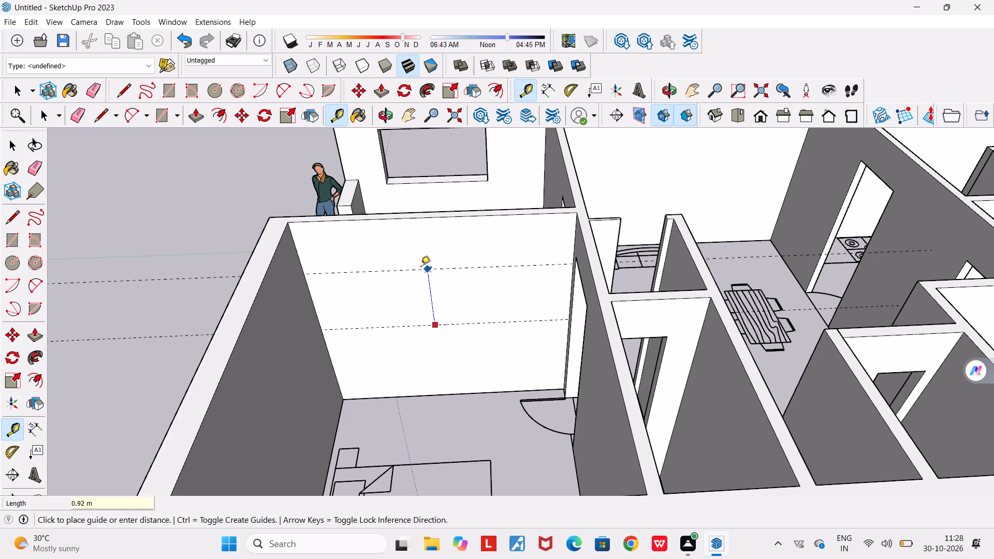
pyautogui.press('0')
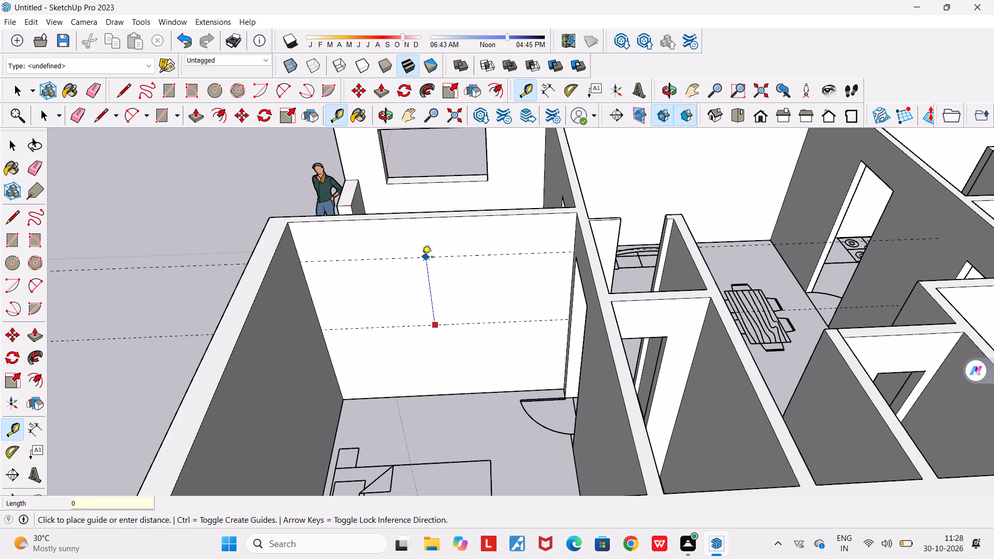
pyautogui.press('BackSpace')
pyautogui.write('1.00')
pyautogui.press('Return')
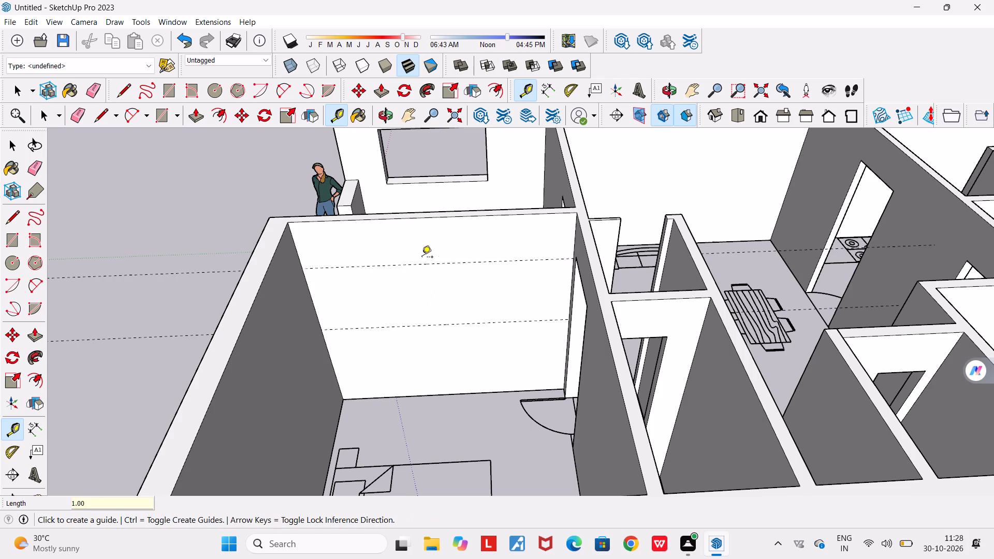
# Place a vertical guide on the bedroom wall shared with the porch, 0.90 m in from its front corner.
pyautogui.click(313, 295)
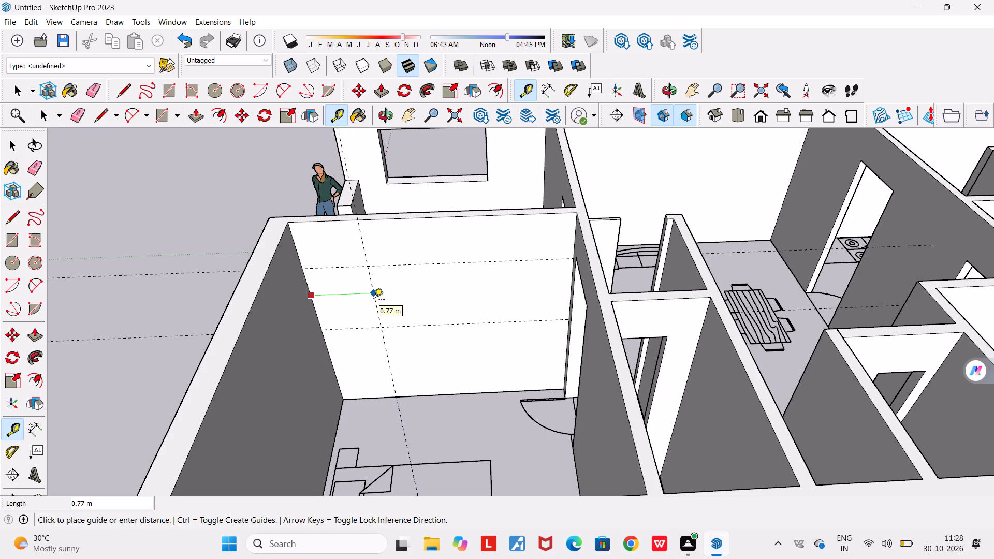
pyautogui.write('0.90')
pyautogui.press('Return')
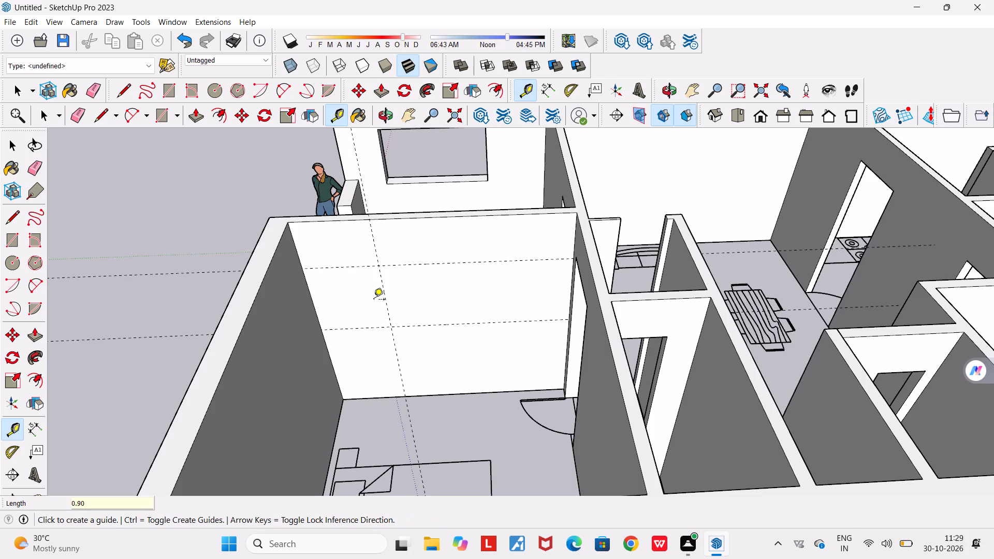
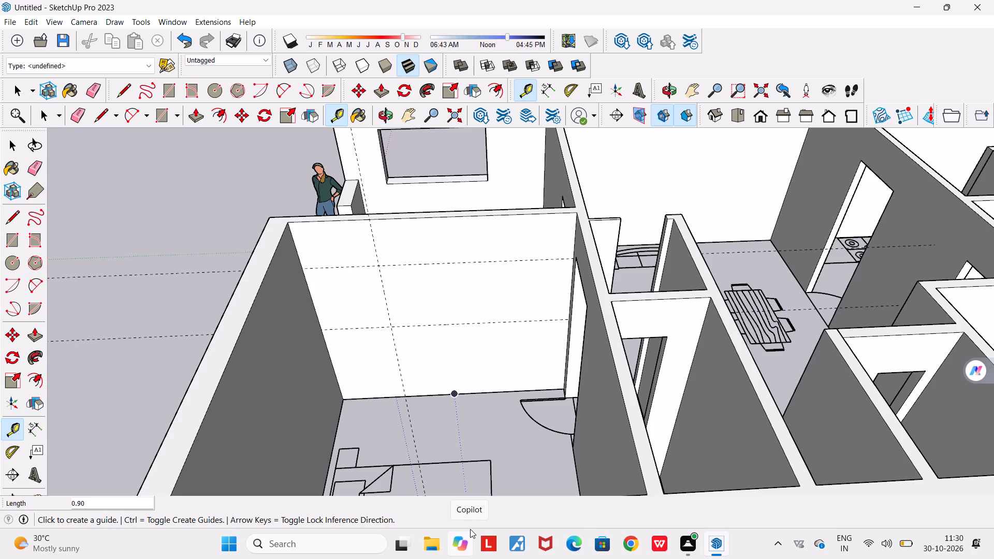
# Place a vertical guide on the bedroom's white wall, 0.90 m from the corner beside the door.
pyautogui.scroll(1, 514, 349)
pyautogui.scroll(3, 561, 278)
pyautogui.moveTo(563, 304); pyautogui.dragTo(680, 307, button='middle')
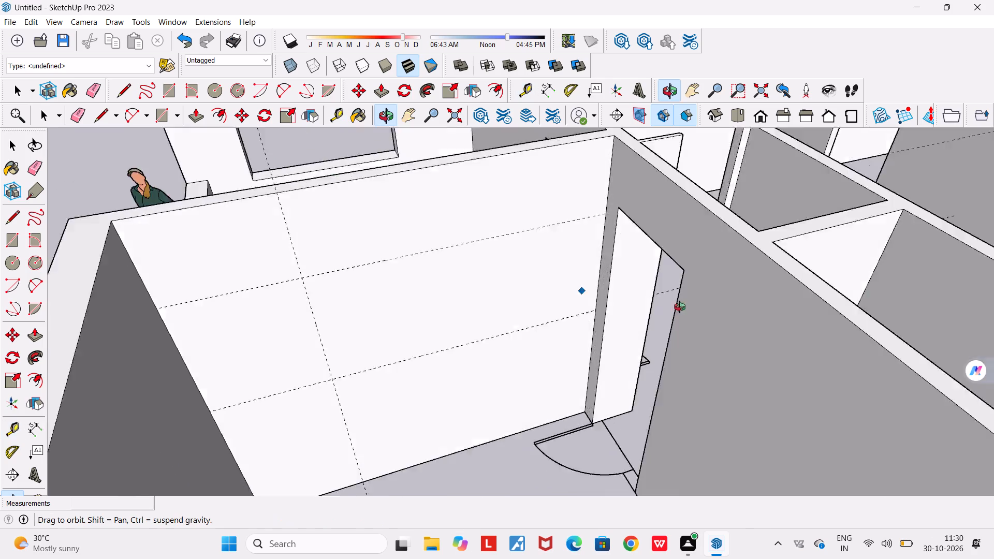
pyautogui.moveTo(680, 307); pyautogui.dragTo(696, 303, button='middle')
pyautogui.scroll(5, 620, 267)
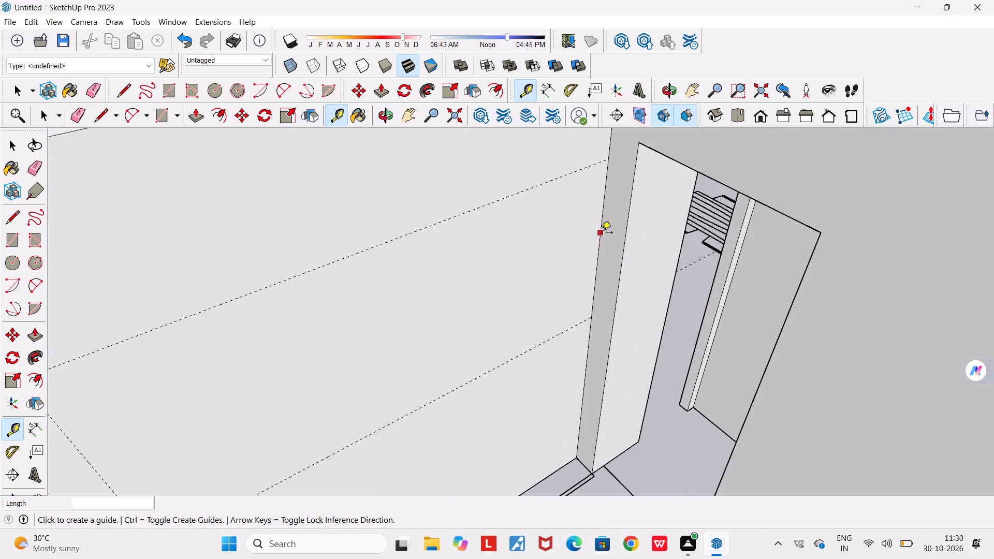
pyautogui.click(601, 235)
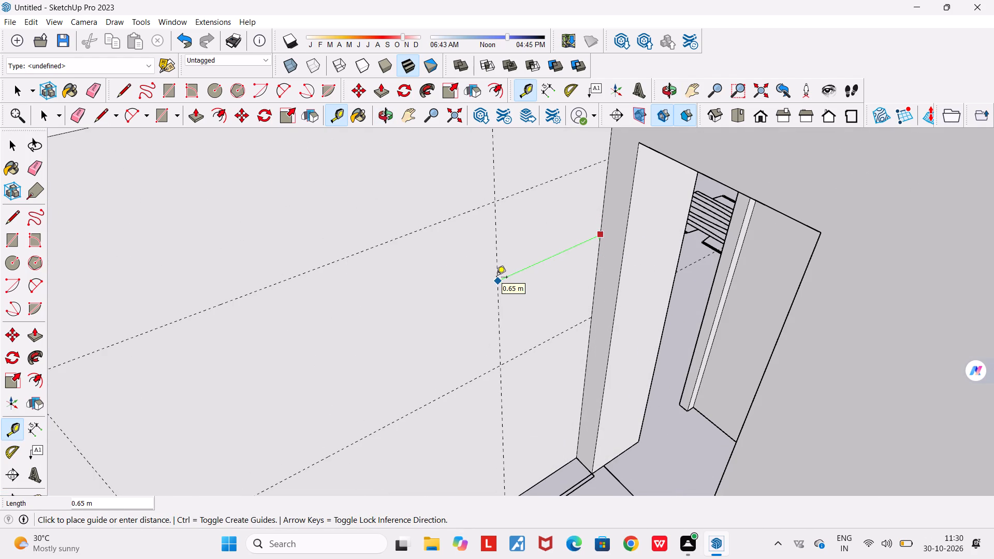
pyautogui.write('0.')
pyautogui.write('90')
pyautogui.press('Return')
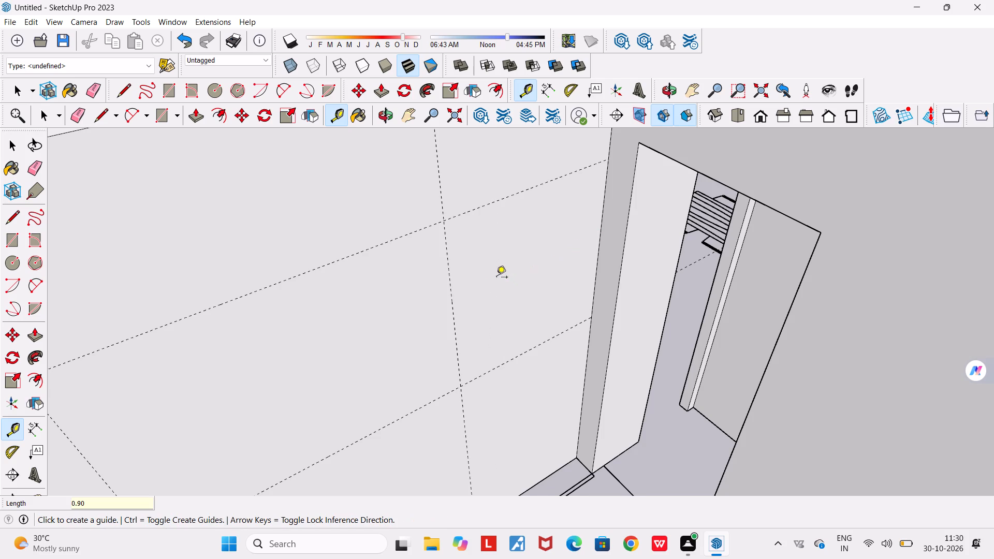
# Draw a rectangle on the bedroom wall between the crossings of the two horizontal and two vertical guides.
pyautogui.scroll(-4, 506, 268)
pyautogui.moveTo(492, 258); pyautogui.dragTo(431, 208, button='middle')
pyautogui.scroll(-5, 432, 209)
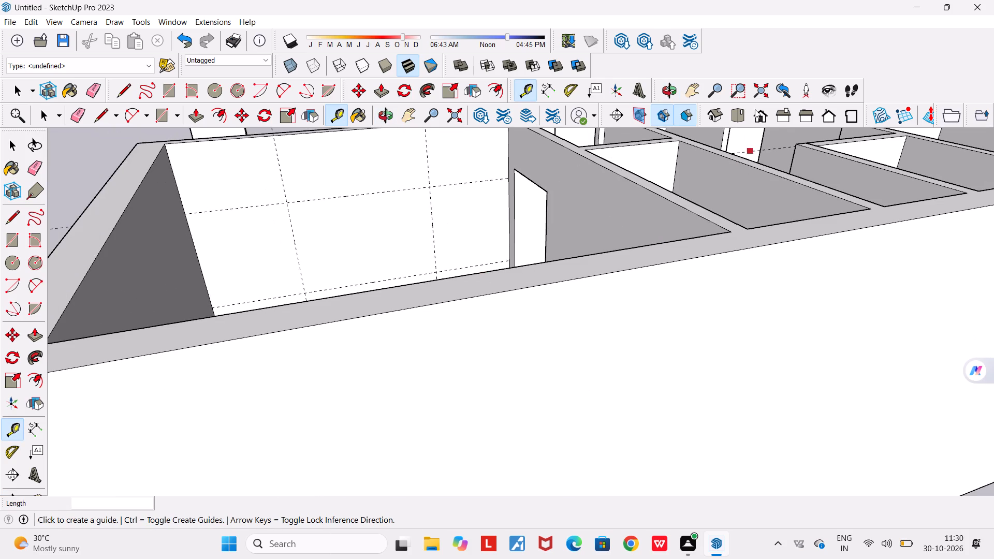
pyautogui.moveTo(310, 267); pyautogui.dragTo(250, 299, button='middle')
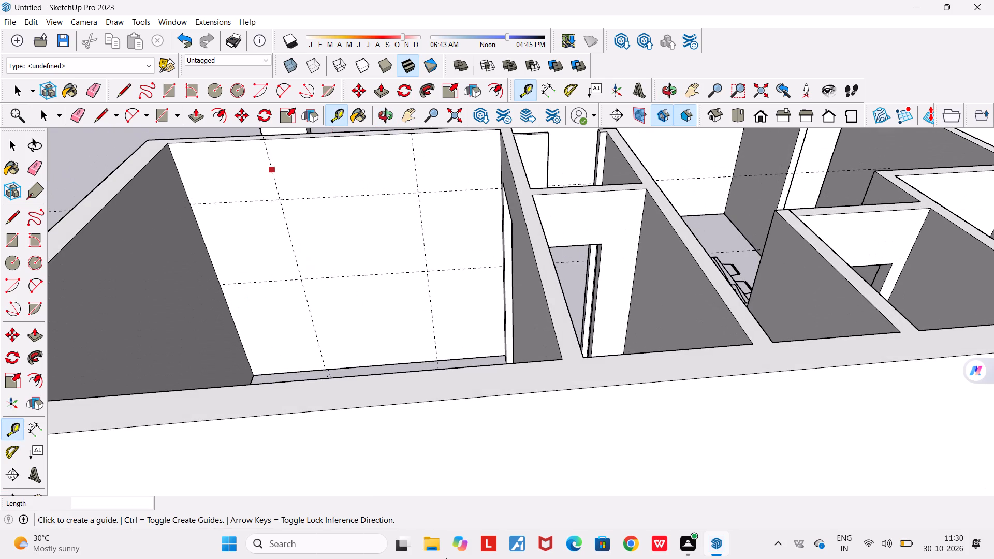
pyautogui.click(160, 90)
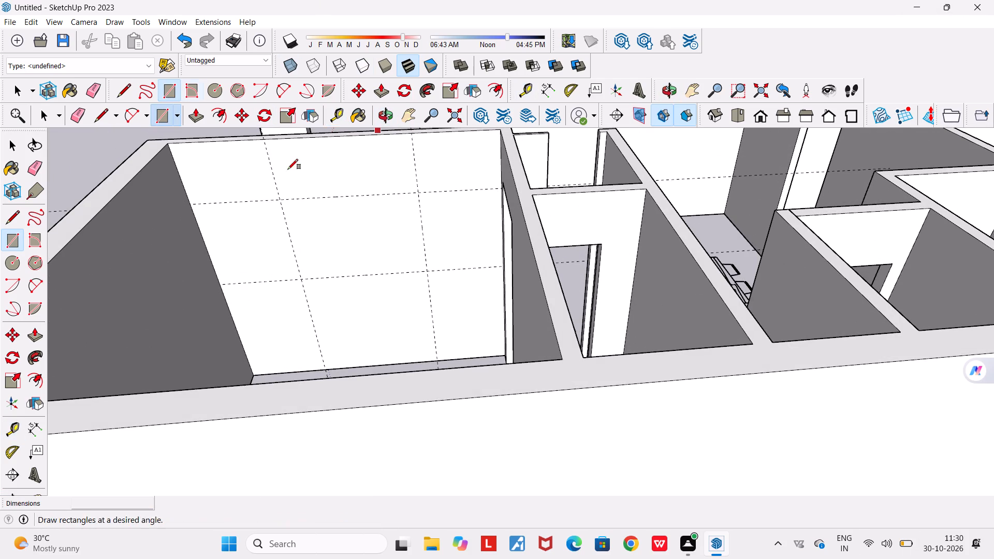
pyautogui.scroll(2, 289, 171)
pyautogui.click(279, 205)
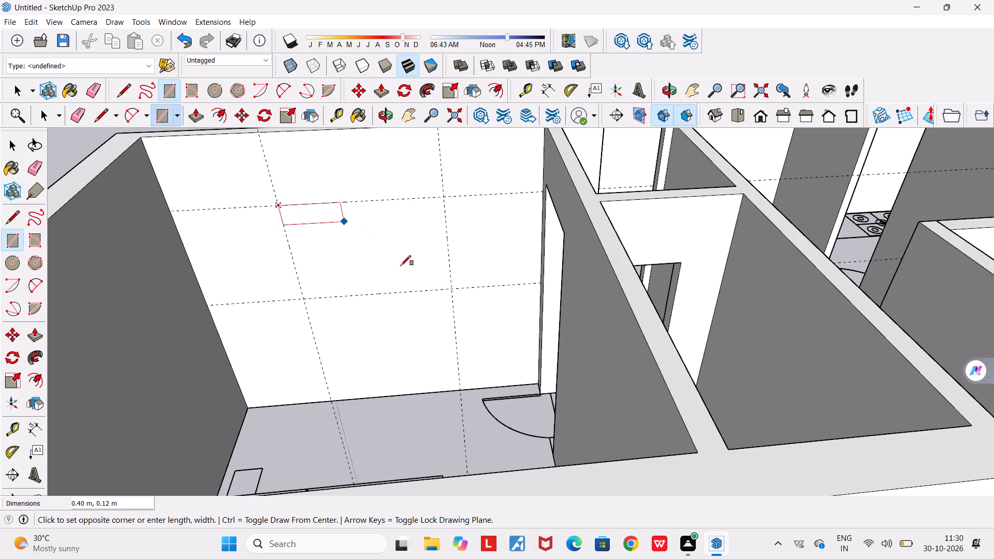
pyautogui.click(452, 292)
# Push the guide-bounded rectangle about 0.11 m through the bedroom wall to cut a window opening.
pyautogui.scroll(1, 392, 242)
pyautogui.moveTo(390, 241); pyautogui.dragTo(449, 230, button='middle')
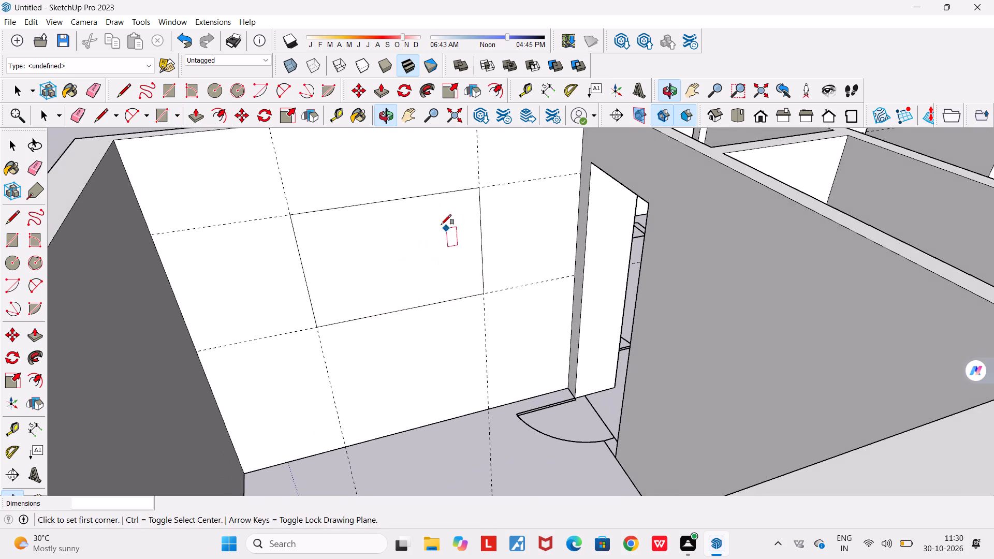
pyautogui.press('p')
pyautogui.click(374, 270)
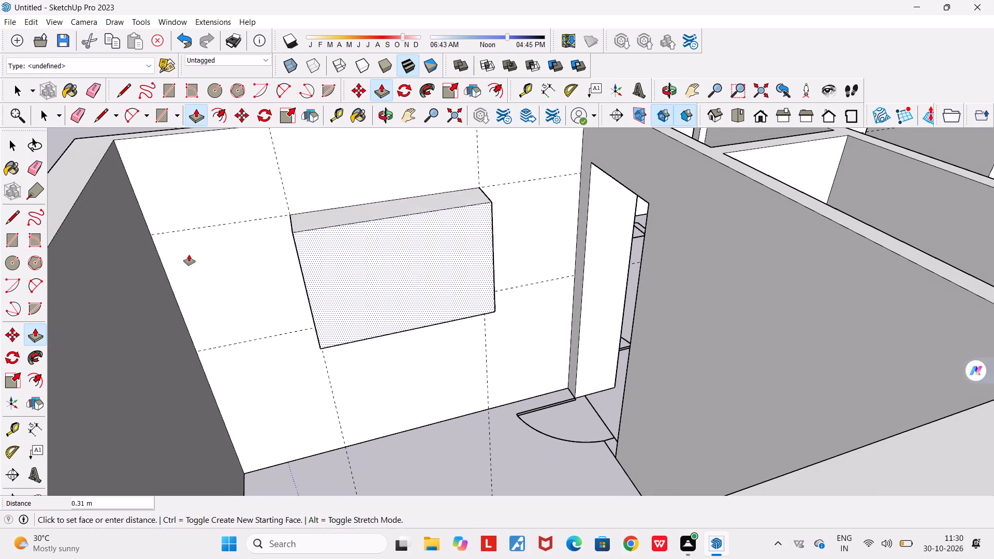
pyautogui.moveTo(189, 255); pyautogui.dragTo(732, 260, button='middle')
pyautogui.scroll(-3, 614, 274)
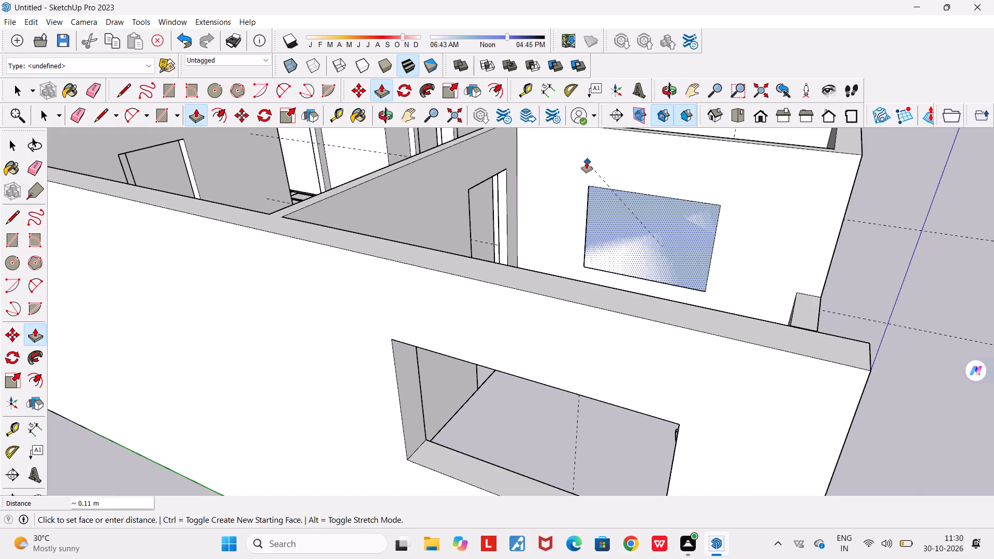
pyautogui.click(587, 161)
# Erase the two horizontal and two vertical guides used for the bedroom window.
pyautogui.moveTo(620, 192); pyautogui.dragTo(285, 225, button='middle')
pyautogui.scroll(-4, 285, 225)
pyautogui.moveTo(418, 282); pyautogui.dragTo(277, 310, button='middle')
pyautogui.scroll(-9, 277, 310)
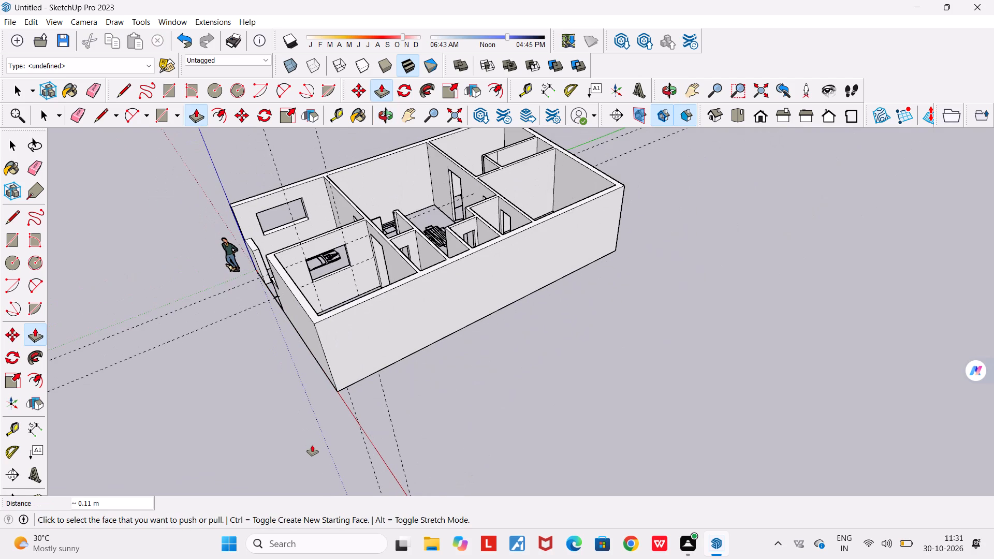
pyautogui.press('e')
pyautogui.moveTo(179, 308); pyautogui.dragTo(186, 331)
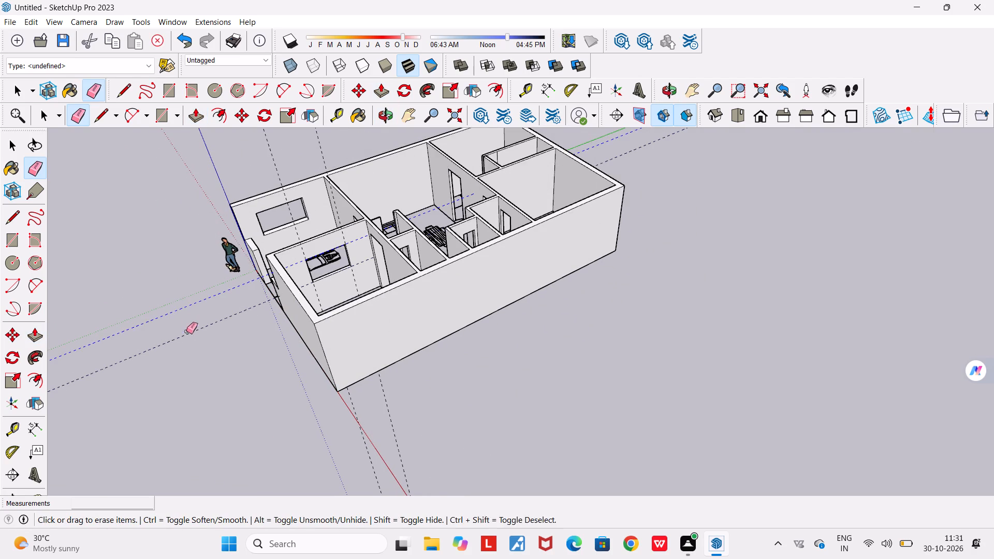
pyautogui.moveTo(186, 331); pyautogui.dragTo(187, 335)
pyautogui.moveTo(348, 400); pyautogui.dragTo(396, 392)
# Place a horizontal guide 2.50 m above the floor on the outer wall of the narrow room between staircase and bedroom.
pyautogui.scroll(-4, 390, 390)
pyautogui.scroll(3, 390, 390)
pyautogui.moveTo(394, 392); pyautogui.dragTo(887, 422, button='middle')
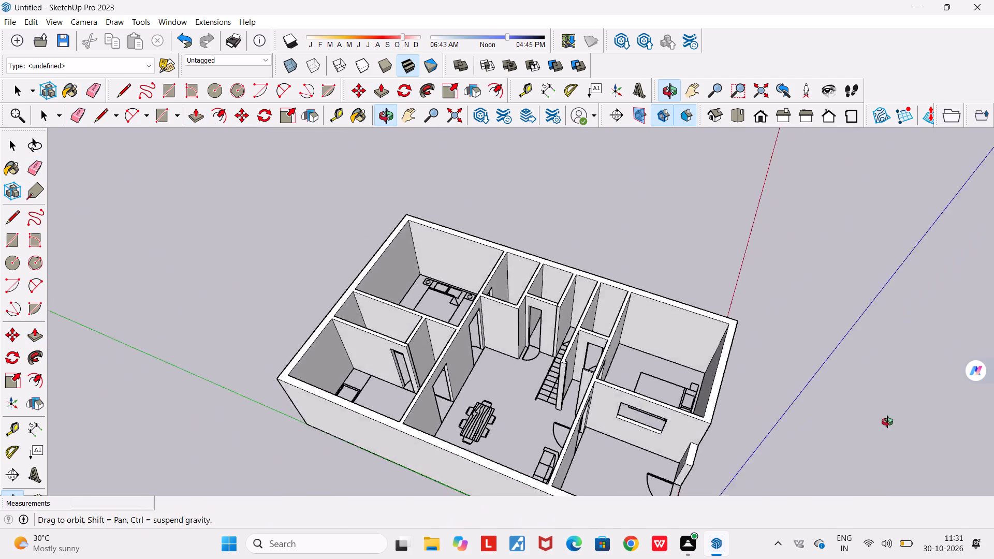
pyautogui.moveTo(887, 422); pyautogui.dragTo(993, 362, button='middle')
pyautogui.scroll(9, 619, 227)
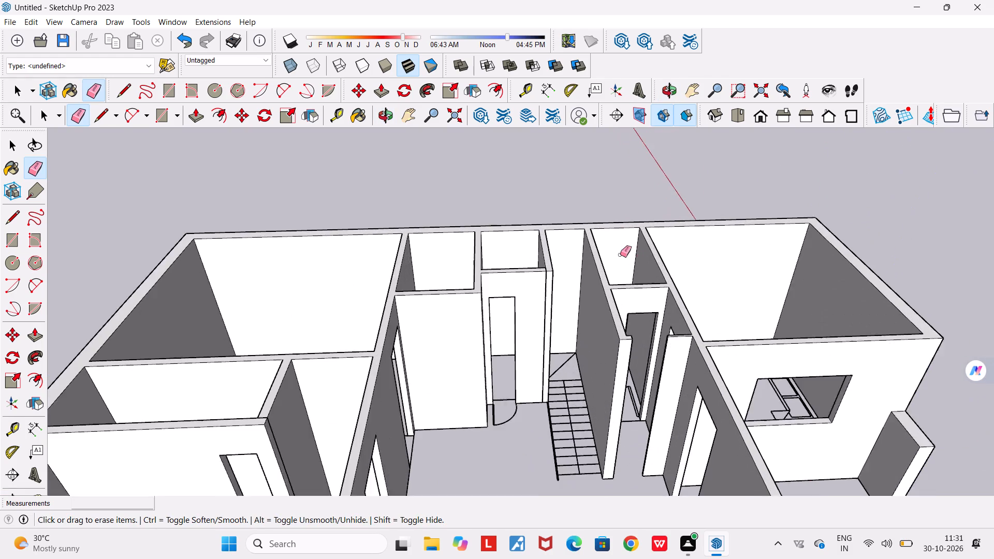
pyautogui.moveTo(607, 228); pyautogui.dragTo(565, 216, button='middle')
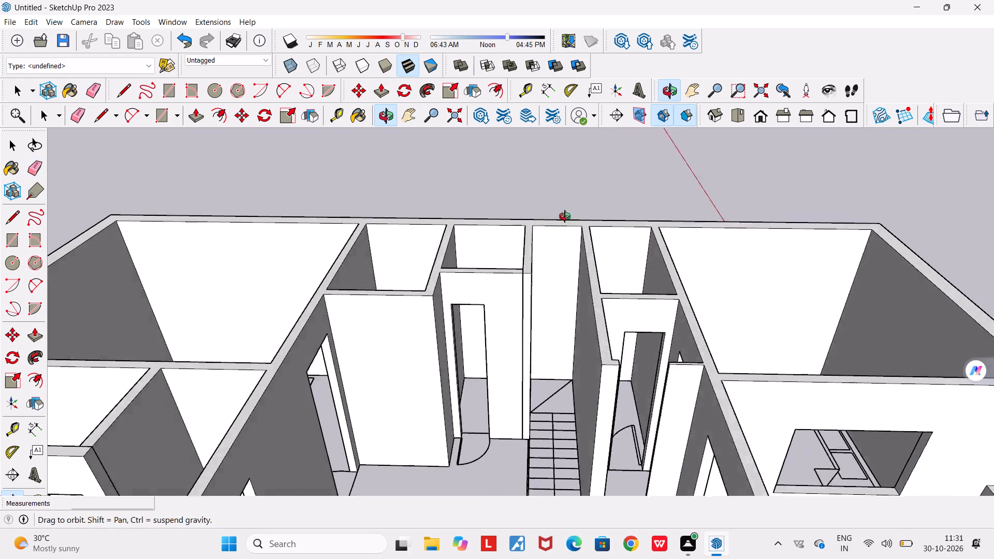
pyautogui.moveTo(565, 216); pyautogui.dragTo(513, 207, button='middle')
pyautogui.scroll(2, 636, 283)
pyautogui.moveTo(636, 282); pyautogui.dragTo(663, 300, button='middle')
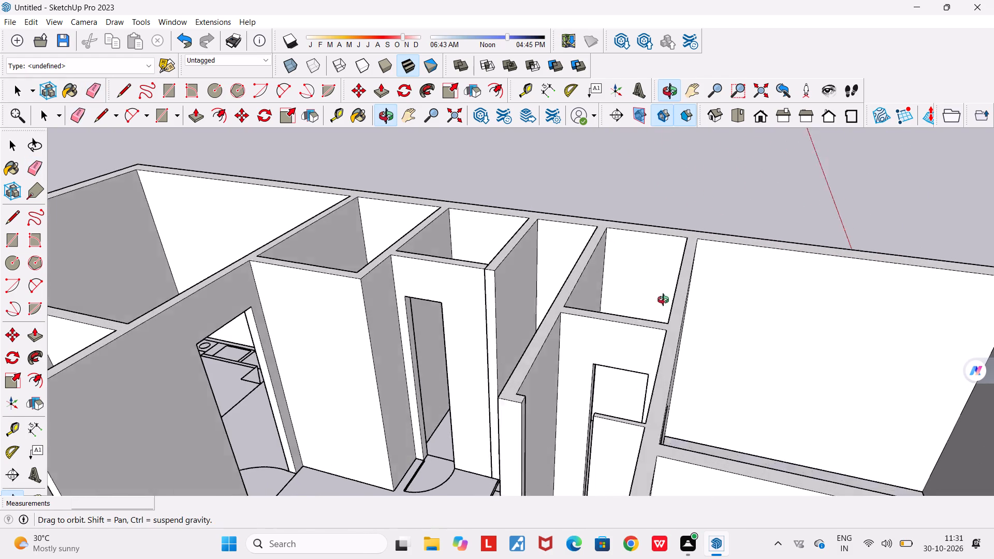
pyautogui.moveTo(663, 300); pyautogui.dragTo(698, 395, button='middle')
pyautogui.scroll(1, 655, 302)
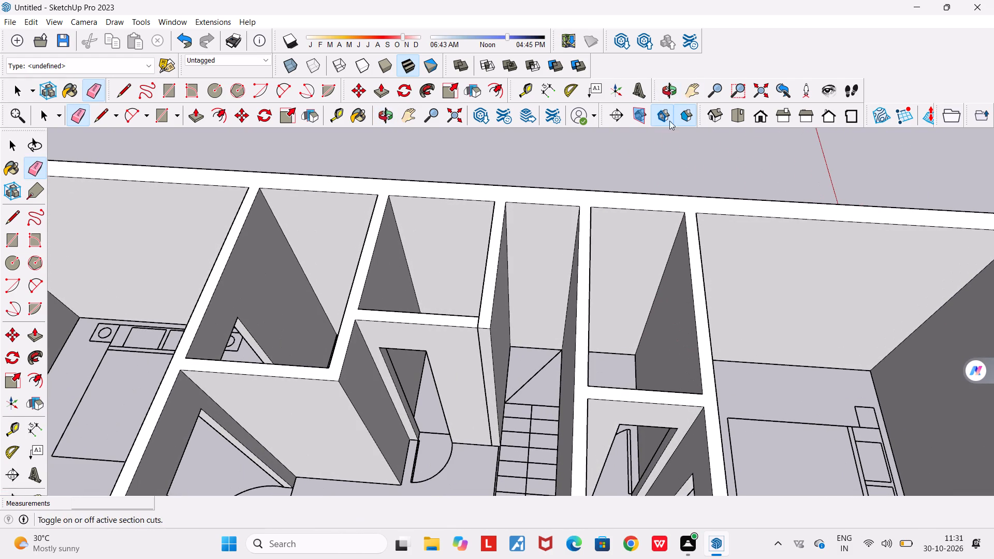
pyautogui.click(695, 90)
pyautogui.moveTo(505, 164); pyautogui.dragTo(259, 174)
pyautogui.moveTo(464, 373); pyautogui.dragTo(488, 366, button='middle')
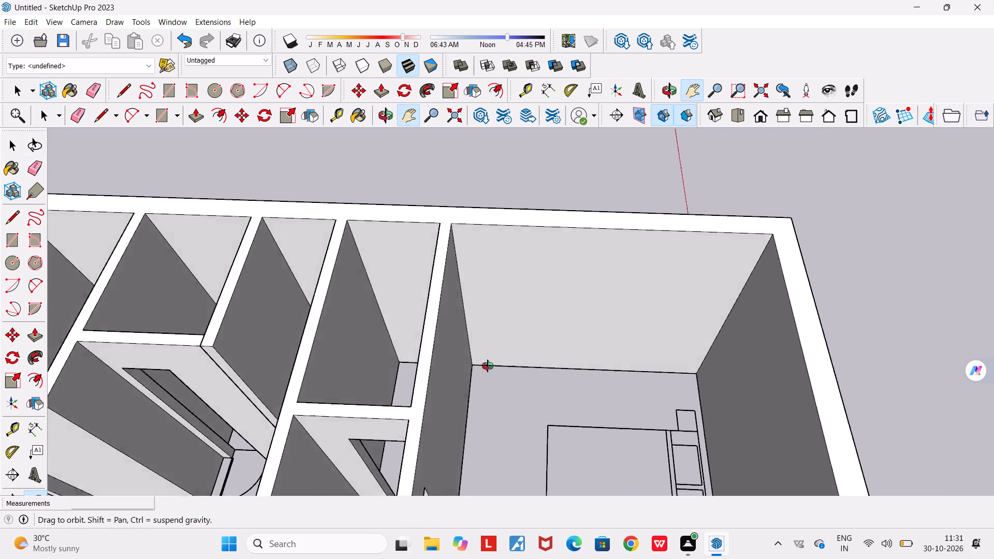
pyautogui.moveTo(488, 366); pyautogui.dragTo(518, 384, button='middle')
pyautogui.moveTo(369, 264); pyautogui.dragTo(538, 236)
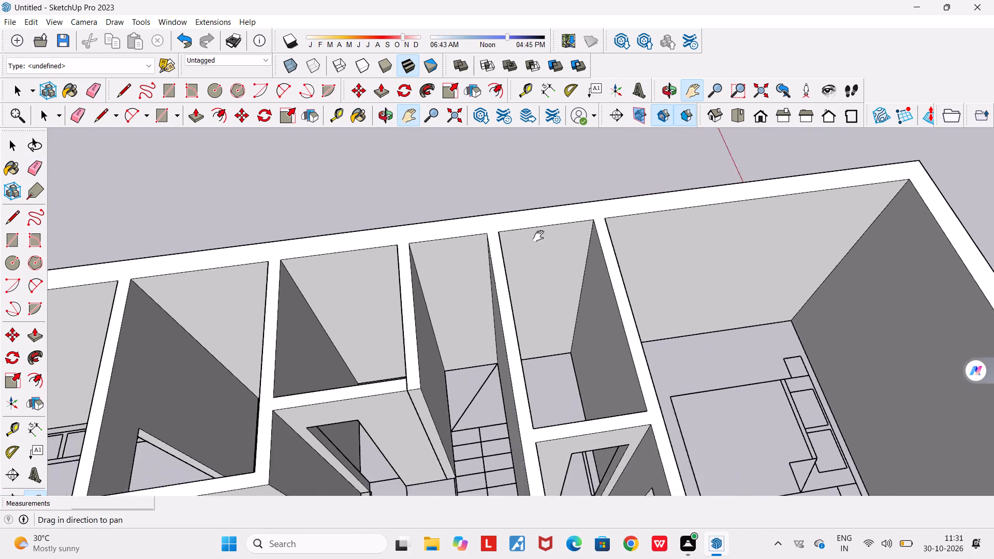
pyautogui.moveTo(538, 236); pyautogui.dragTo(542, 234)
pyautogui.moveTo(534, 308); pyautogui.dragTo(493, 301, button='middle')
pyautogui.moveTo(551, 271); pyautogui.dragTo(466, 285)
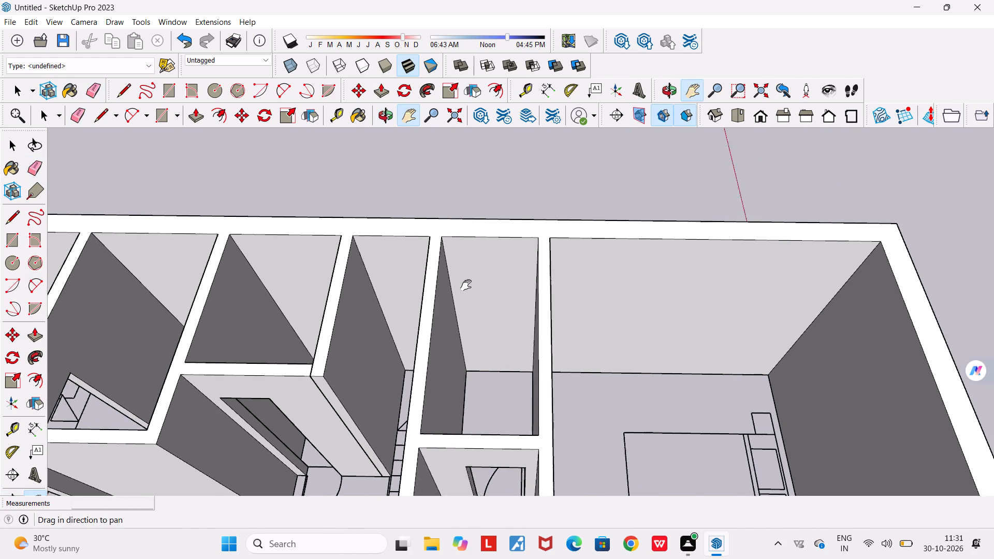
pyautogui.moveTo(466, 285); pyautogui.dragTo(465, 285)
pyautogui.moveTo(483, 319); pyautogui.dragTo(496, 329, button='middle')
pyautogui.scroll(4, 476, 348)
pyautogui.moveTo(494, 279); pyautogui.dragTo(505, 328)
pyautogui.press('space')
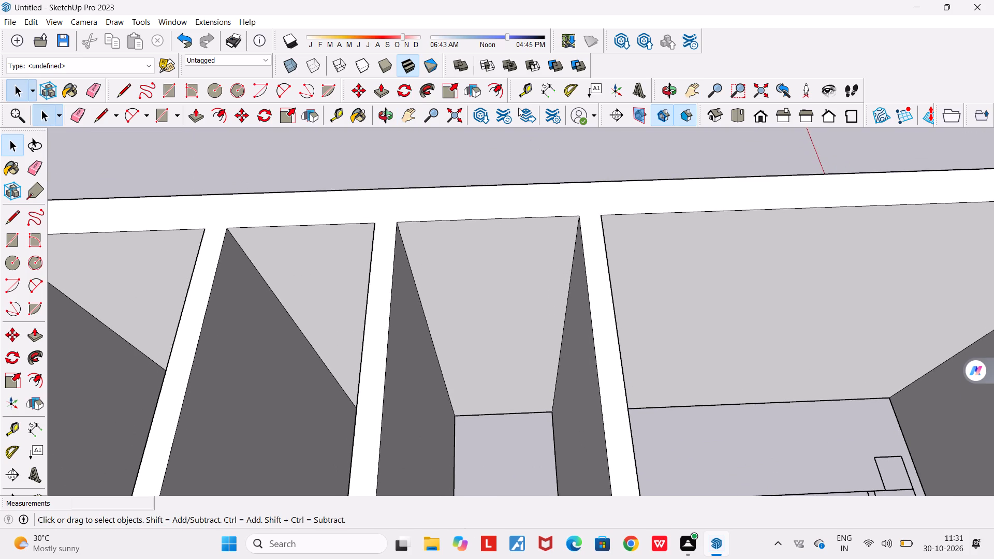
pyautogui.click(520, 89)
pyautogui.scroll(3, 468, 405)
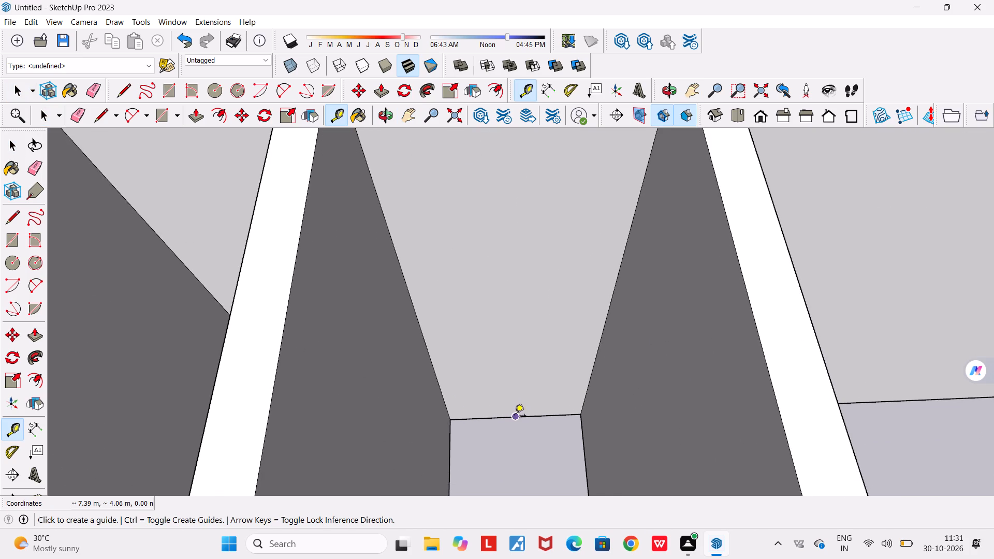
pyautogui.click(514, 416)
pyautogui.scroll(-5, 500, 348)
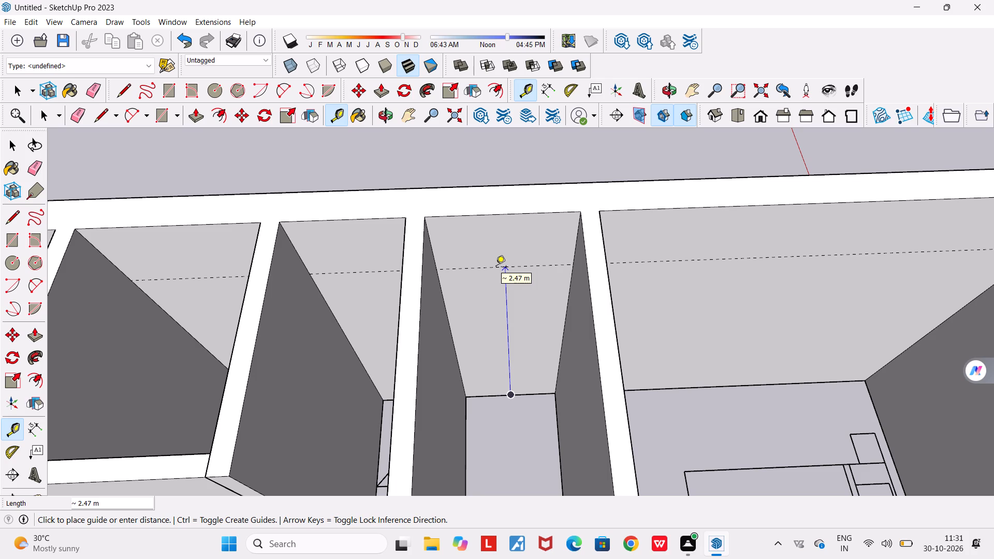
pyautogui.write('2.50')
pyautogui.press('Return')
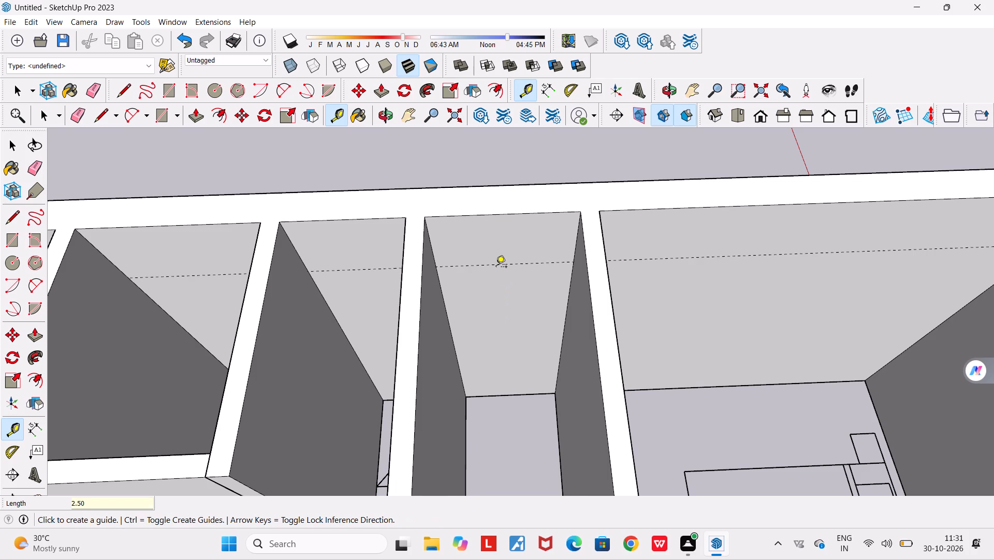
# Place a second horizontal guide 0.40 m below the 2.50 m guide on the narrow room's outer wall.
pyautogui.scroll(5, 496, 268)
pyautogui.moveTo(499, 259); pyautogui.dragTo(480, 188, button='middle')
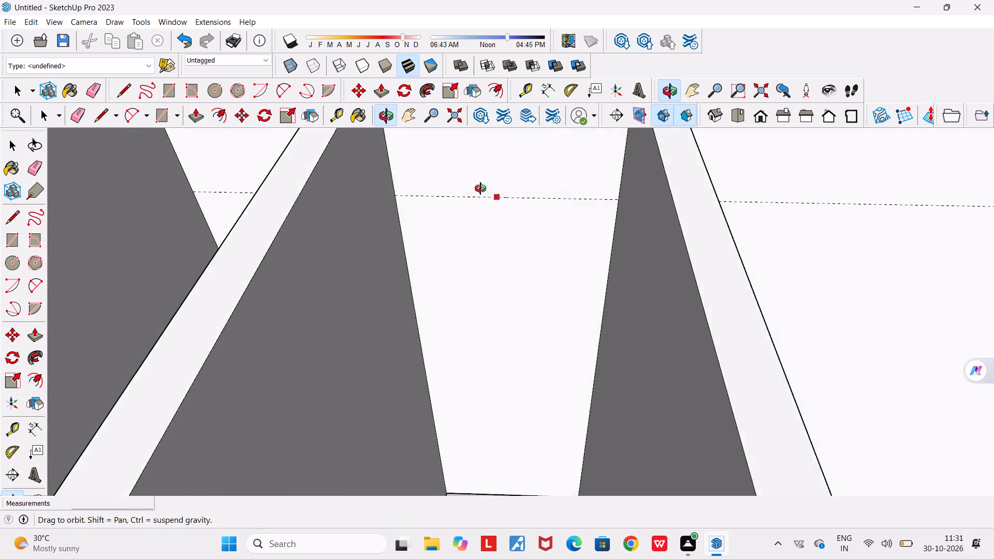
pyautogui.moveTo(480, 188); pyautogui.dragTo(487, 193, button='middle')
pyautogui.scroll(-8, 485, 191)
pyautogui.scroll(4, 509, 209)
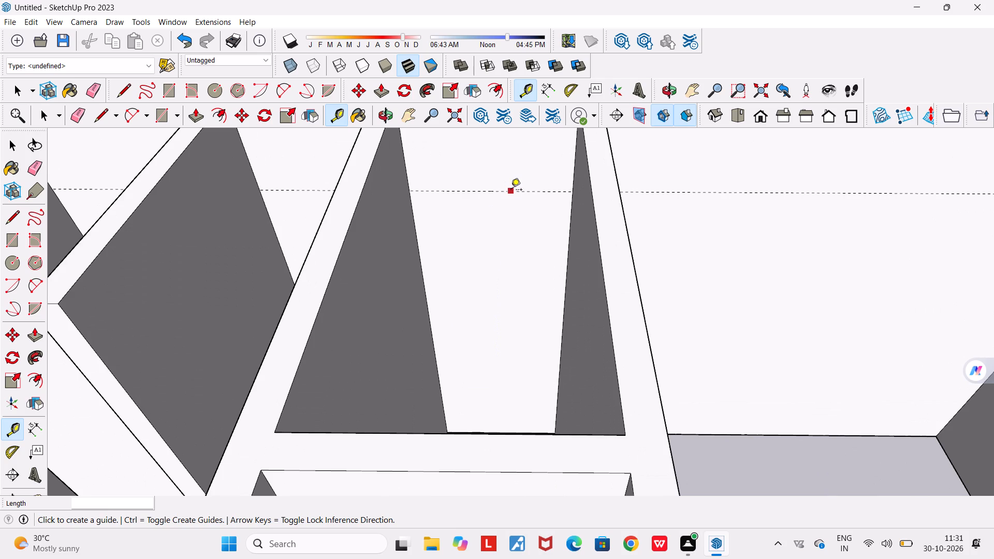
pyautogui.click(511, 190)
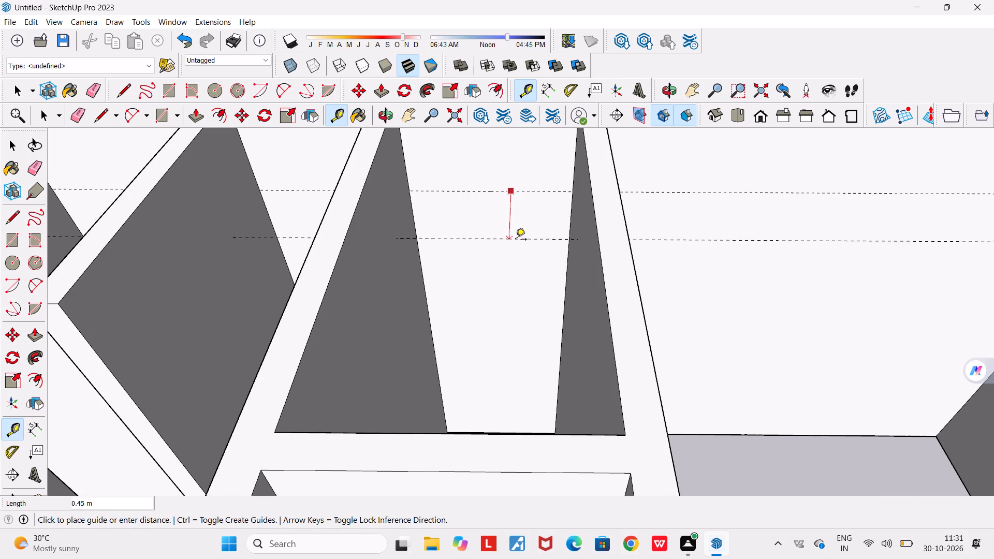
pyautogui.write('0.40')
pyautogui.press('Return')
# Place a vertical guide on the narrow room's outer wall, 0.20 m from the corner on the staircase side.
pyautogui.scroll(1, 433, 221)
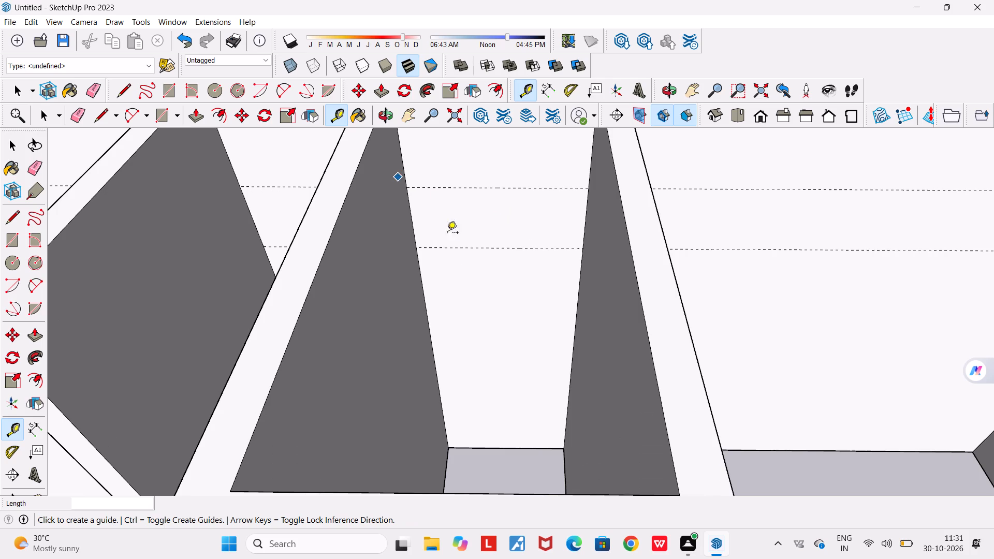
pyautogui.click(412, 215)
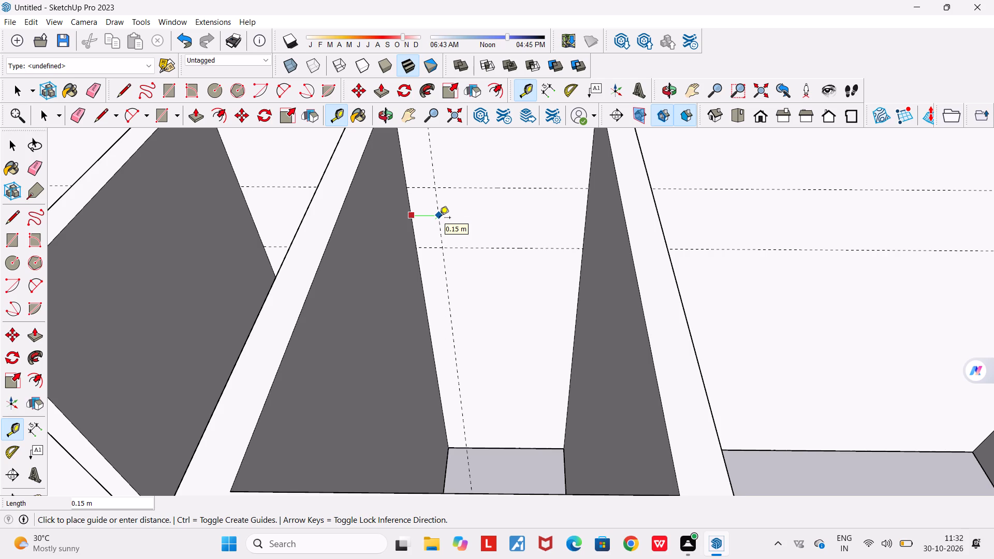
pyautogui.write('0.20')
pyautogui.press('Return')
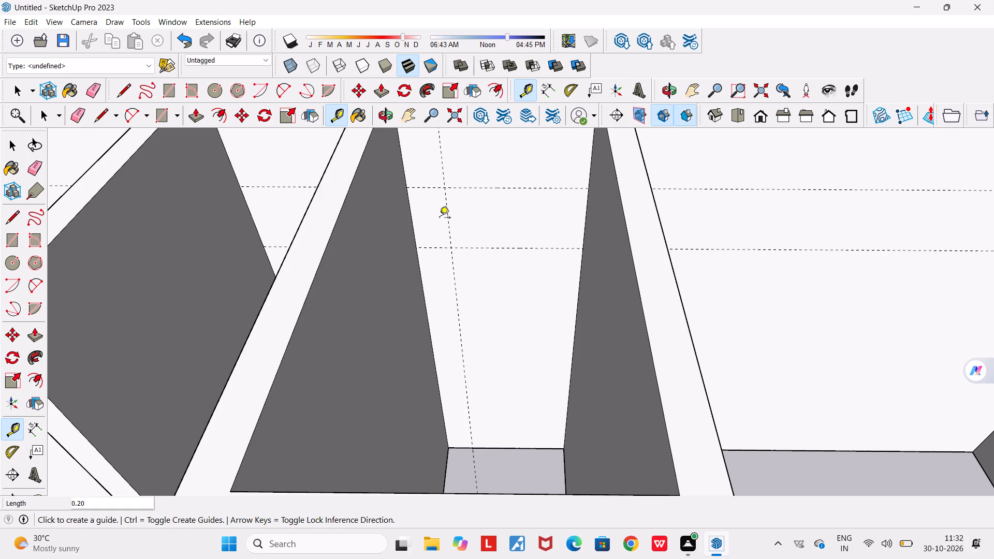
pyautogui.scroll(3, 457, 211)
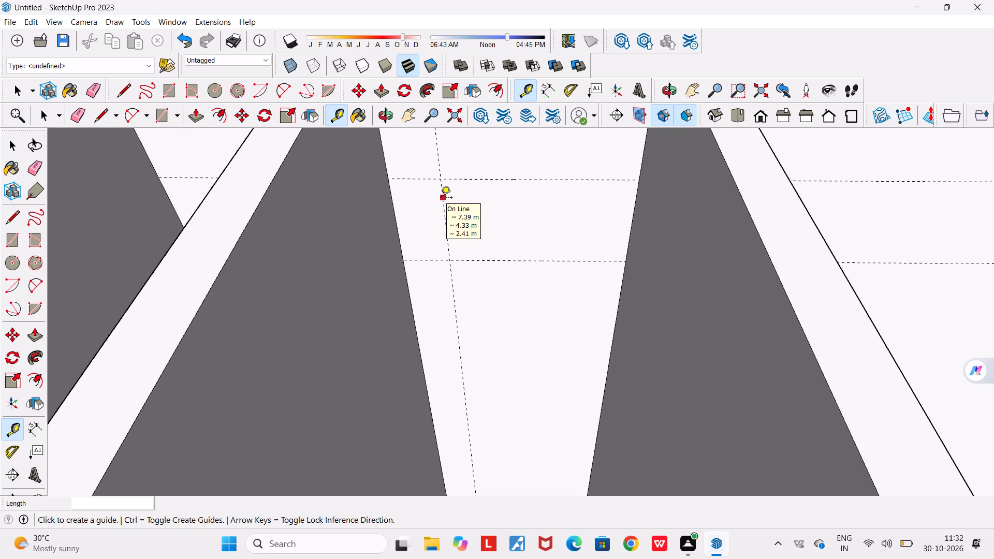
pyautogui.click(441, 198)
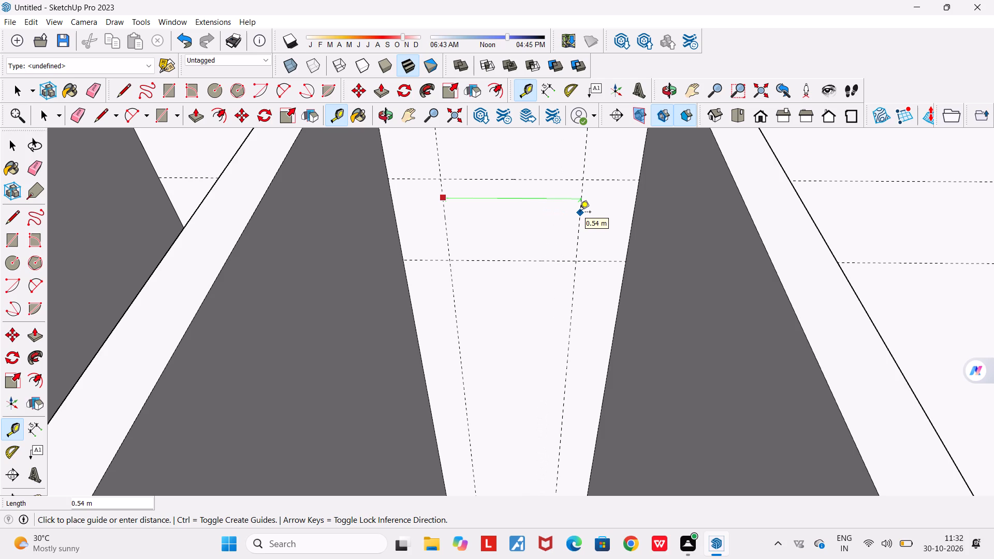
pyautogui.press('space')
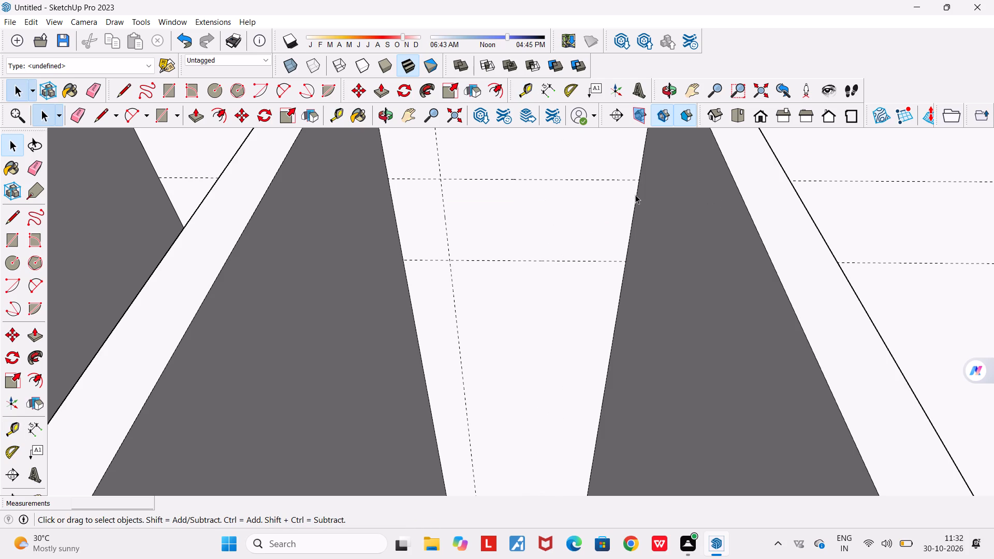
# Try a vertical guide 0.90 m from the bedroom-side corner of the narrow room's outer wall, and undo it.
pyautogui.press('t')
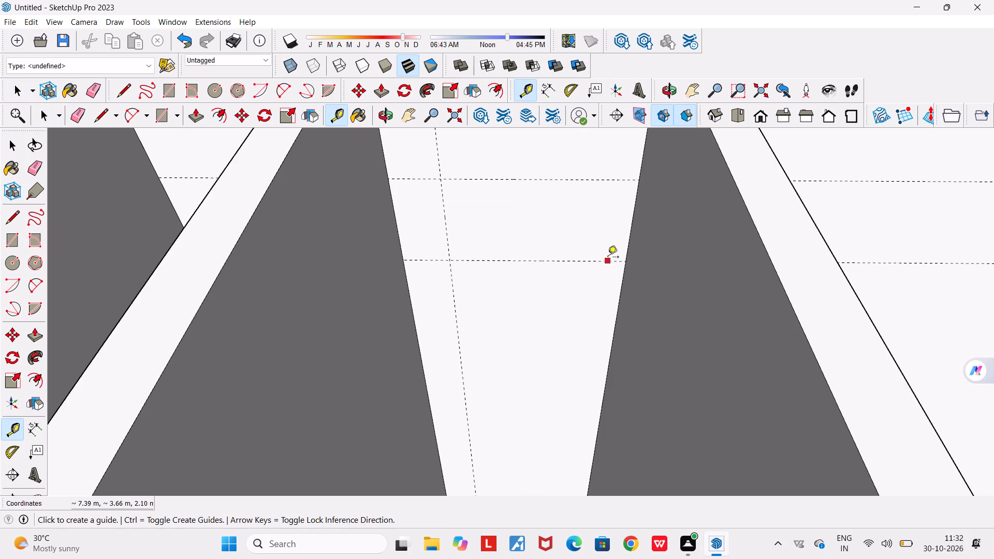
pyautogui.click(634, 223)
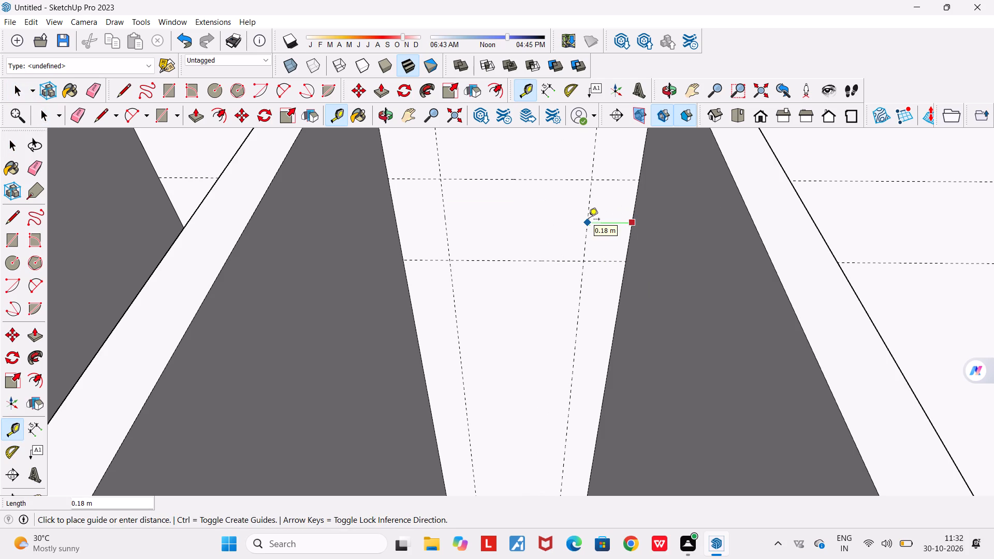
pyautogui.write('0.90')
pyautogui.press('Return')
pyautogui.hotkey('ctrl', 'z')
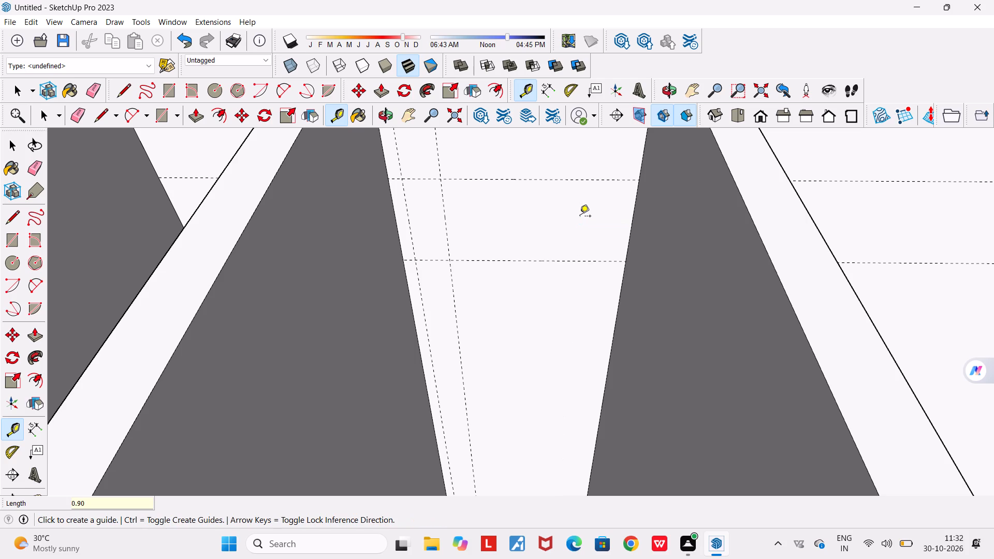
# Place a vertical guide on the narrow room's outer wall, 0.20 m from the corner on the bedroom side.
pyautogui.click(630, 225)
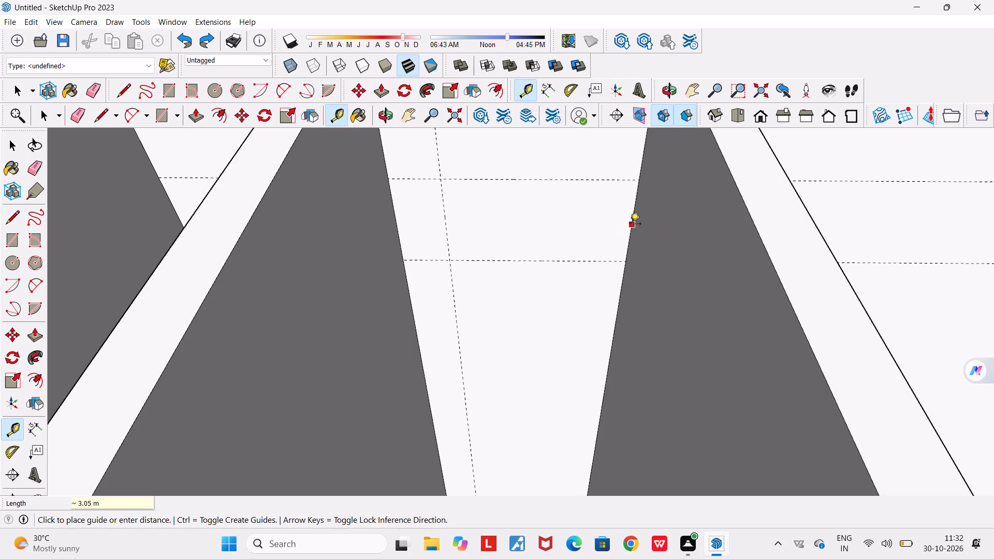
pyautogui.press('0')
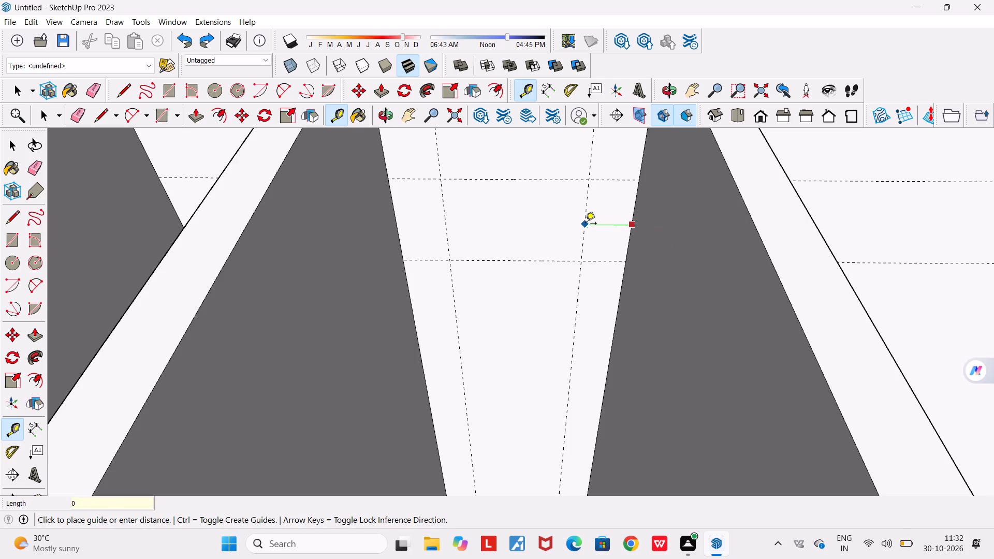
pyautogui.write('.20')
pyautogui.press('Return')
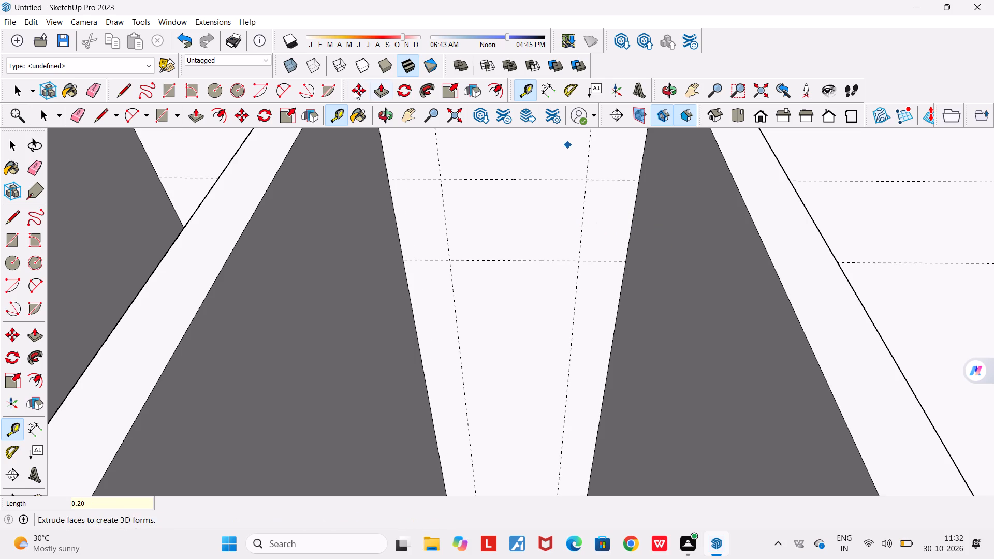
# Draw a window rectangle about 0.55 m by 0.40 m between the four guides on the narrow room's outer wall.
pyautogui.click(174, 88)
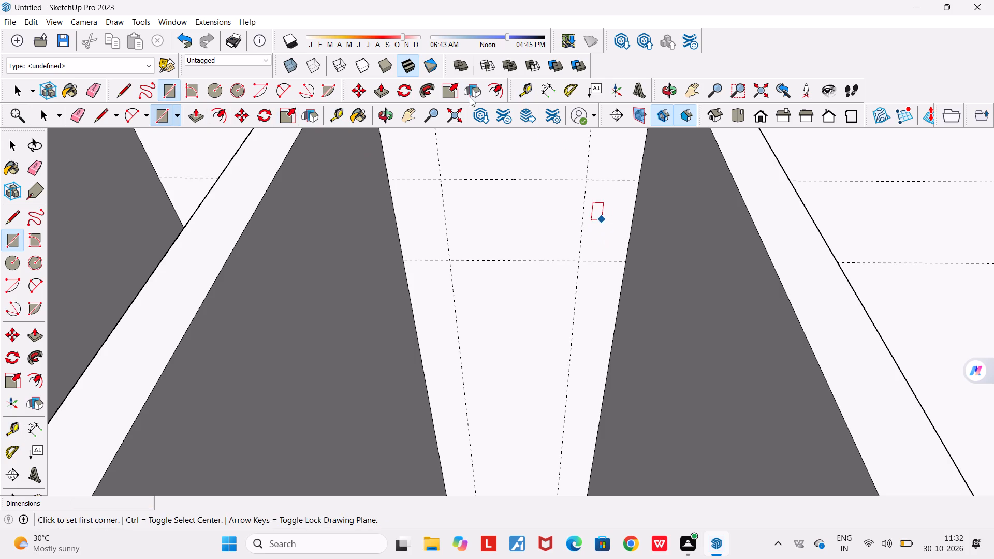
pyautogui.scroll(3, 443, 190)
pyautogui.click(442, 174)
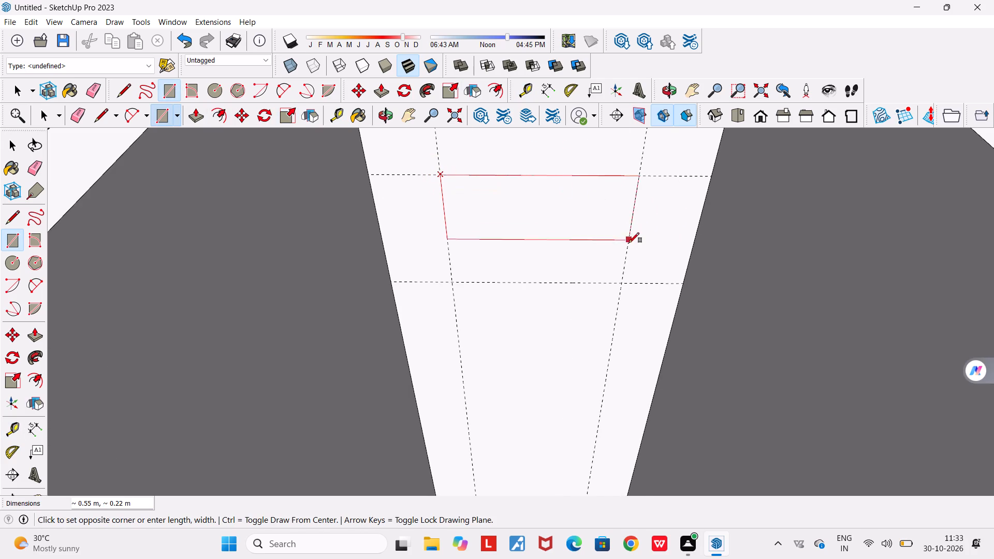
pyautogui.click(622, 285)
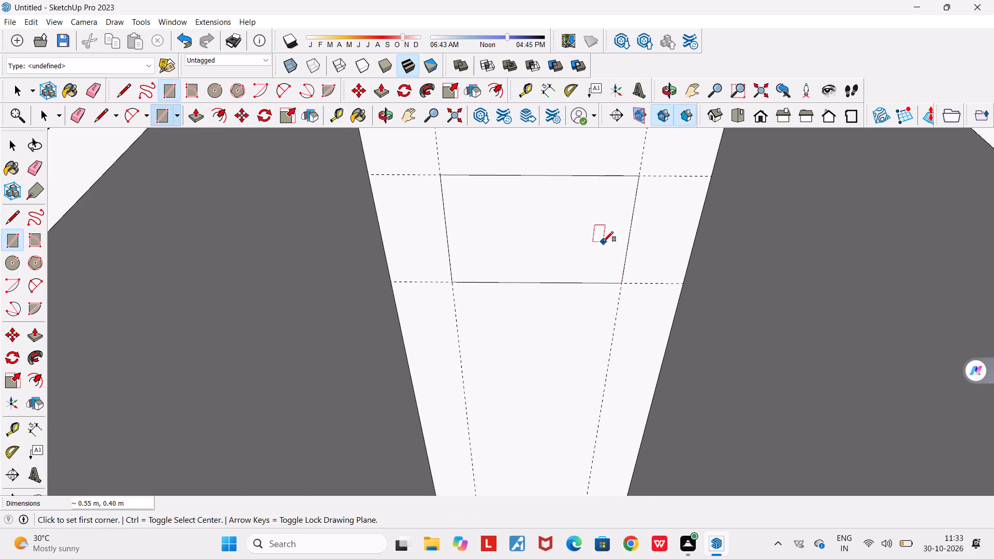
# Push the narrow room's window rectangle about 0.23 m through the outer wall to cut the opening.
pyautogui.scroll(-4, 603, 242)
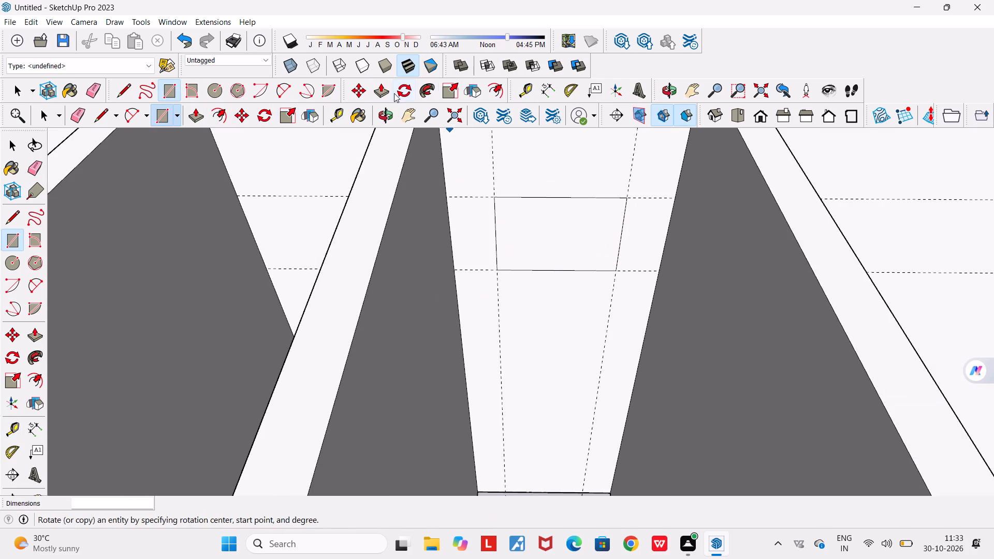
pyautogui.click(384, 91)
pyautogui.click(549, 233)
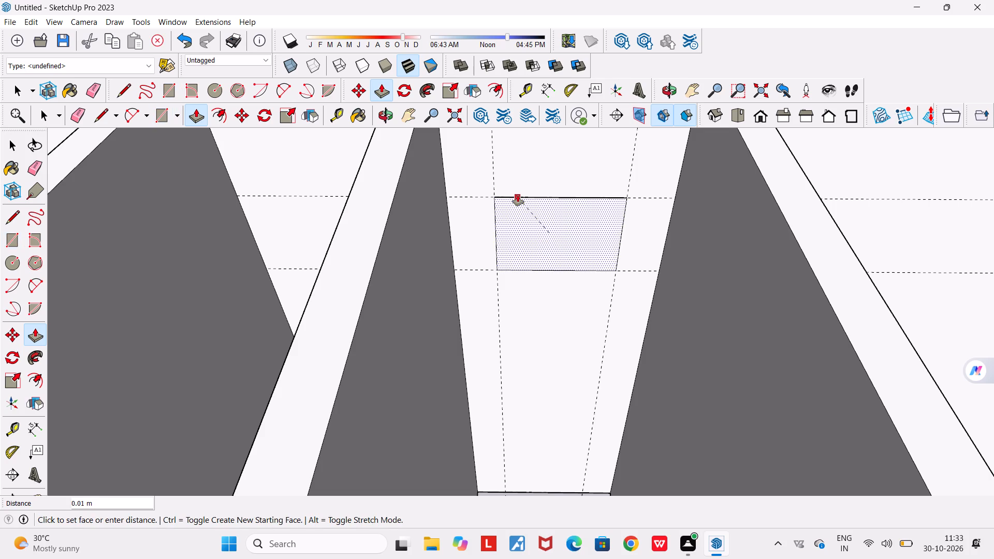
pyautogui.moveTo(518, 195); pyautogui.dragTo(891, 328, button='middle')
pyautogui.scroll(-4, 892, 328)
pyautogui.moveTo(654, 376); pyautogui.dragTo(654, 376, button='middle')
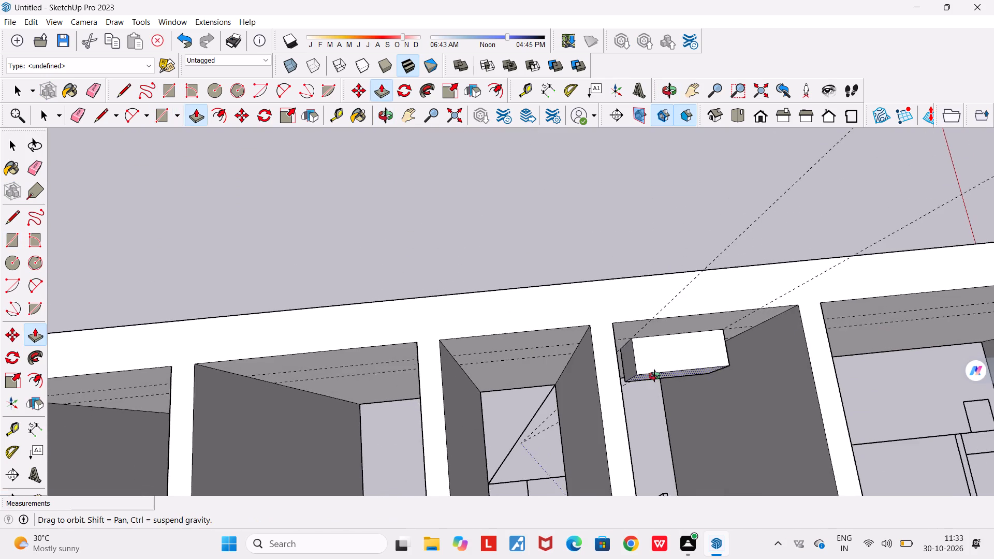
pyautogui.moveTo(654, 376); pyautogui.dragTo(993, 357, button='middle')
pyautogui.scroll(-4, 993, 357)
pyautogui.scroll(-4, 707, 242)
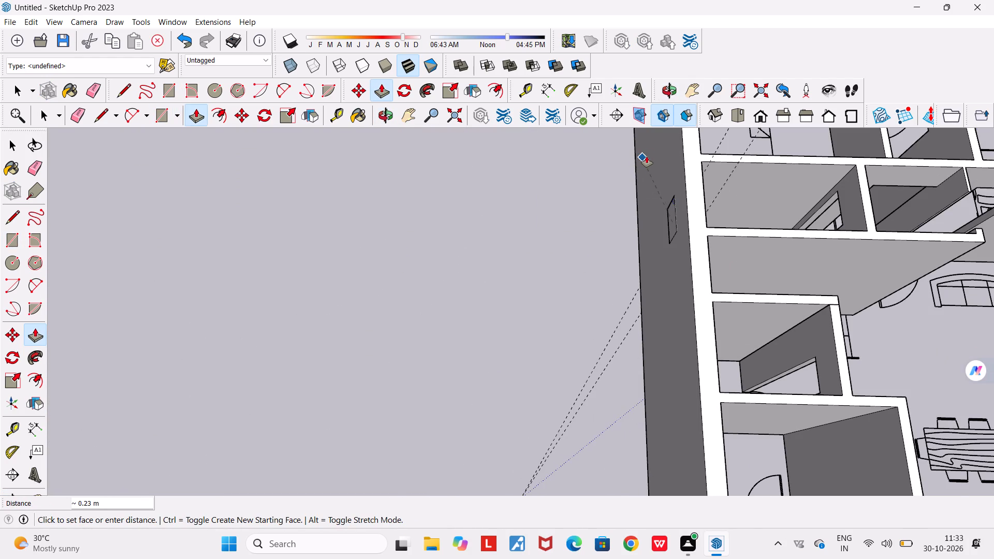
pyautogui.click(649, 156)
# Erase the two horizontal and two vertical guides used for the narrow room's window.
pyautogui.moveTo(657, 233); pyautogui.dragTo(486, 142, button='middle')
pyautogui.scroll(-4, 486, 142)
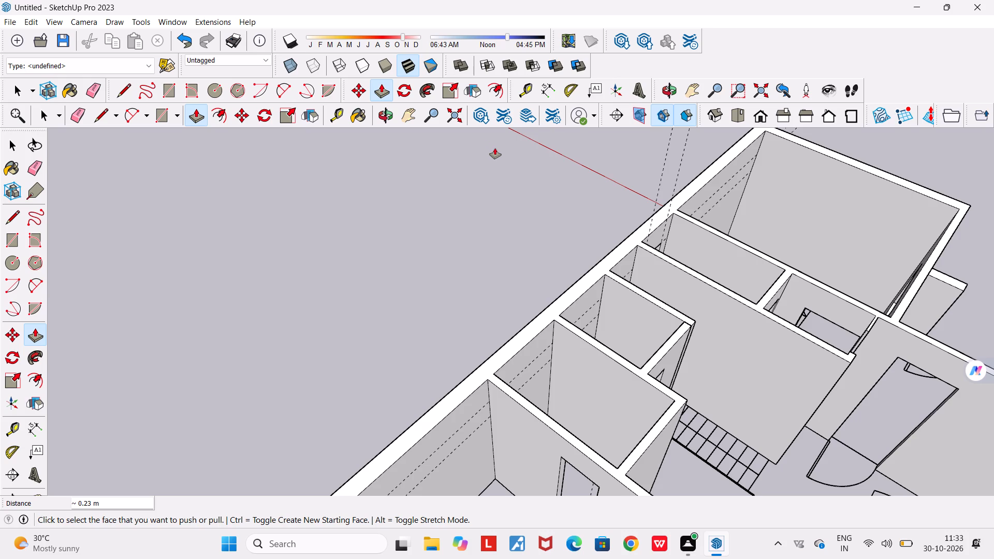
pyautogui.scroll(-6, 545, 200)
pyautogui.moveTo(547, 202); pyautogui.dragTo(463, 165, button='middle')
pyautogui.scroll(-4, 463, 165)
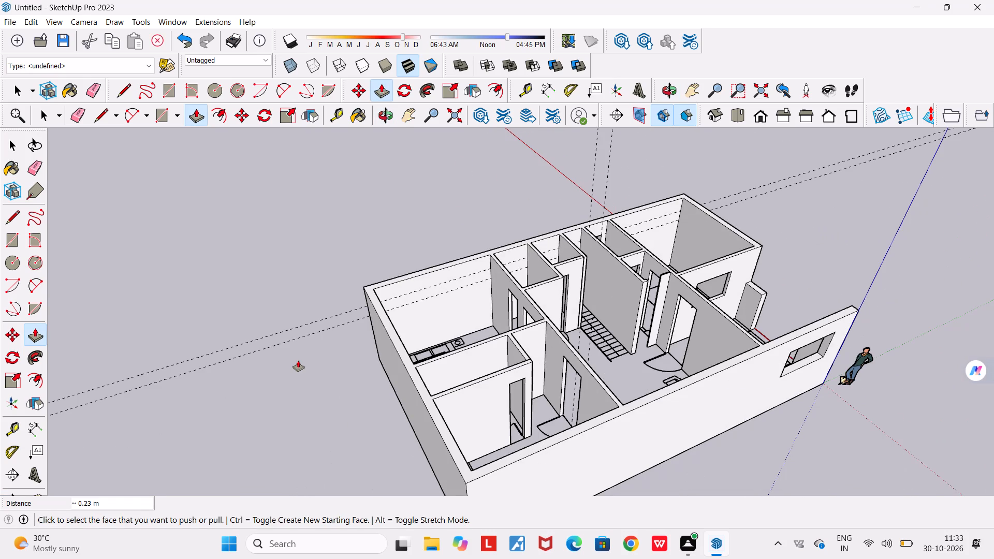
pyautogui.press('e')
pyautogui.moveTo(283, 331); pyautogui.dragTo(302, 395)
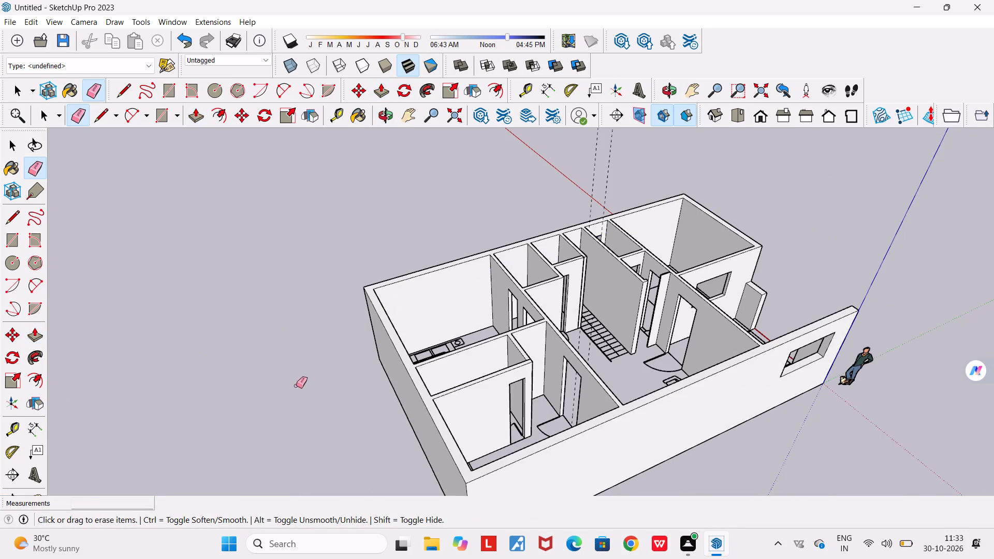
pyautogui.scroll(-5, 294, 383)
pyautogui.moveTo(510, 171); pyautogui.dragTo(537, 170)
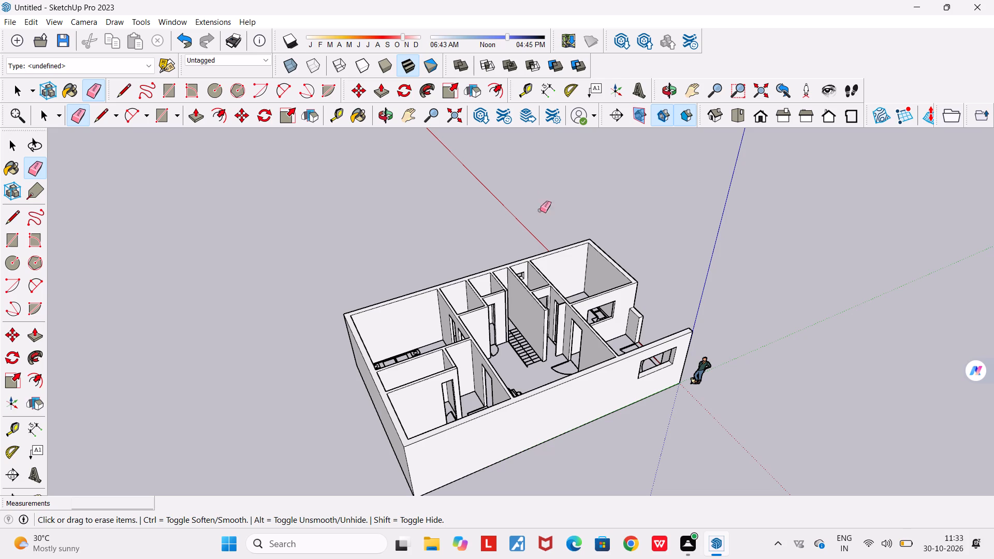
# Place a horizontal guide 2.50 m above the floor on the outer wall of the small room on the staircase's other side.
pyautogui.moveTo(564, 283); pyautogui.dragTo(476, 276, button='middle')
pyautogui.scroll(9, 511, 248)
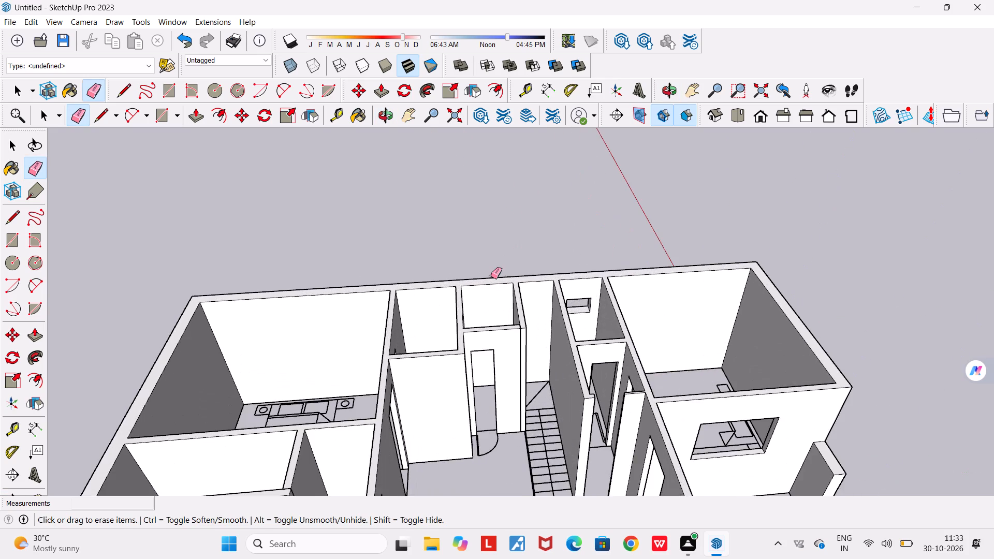
pyautogui.moveTo(490, 288); pyautogui.dragTo(456, 284, button='middle')
pyautogui.scroll(4, 466, 297)
pyautogui.press('space')
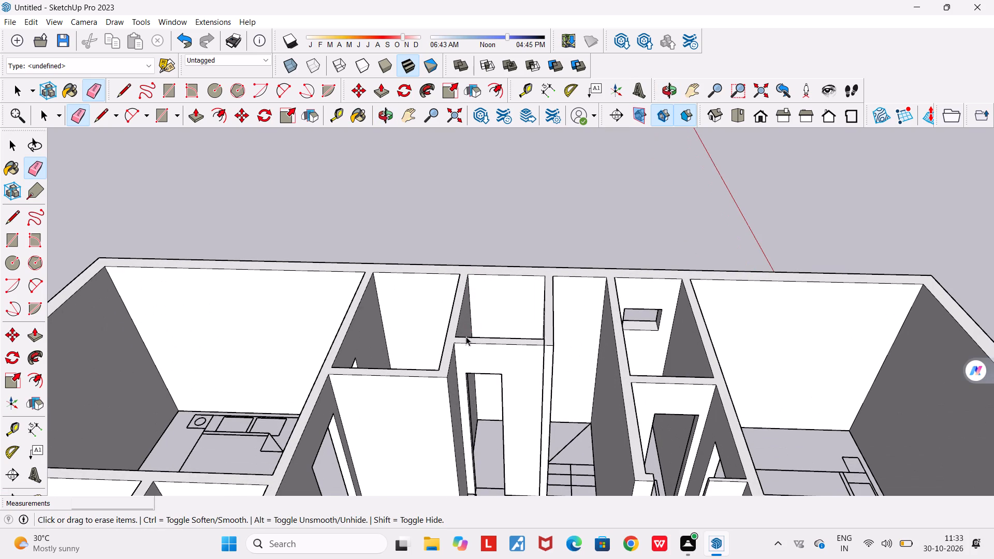
pyautogui.moveTo(478, 344); pyautogui.dragTo(525, 358, button='middle')
pyautogui.scroll(1, 478, 344)
pyautogui.scroll(4, 524, 322)
pyautogui.moveTo(514, 319); pyautogui.dragTo(490, 377, button='middle')
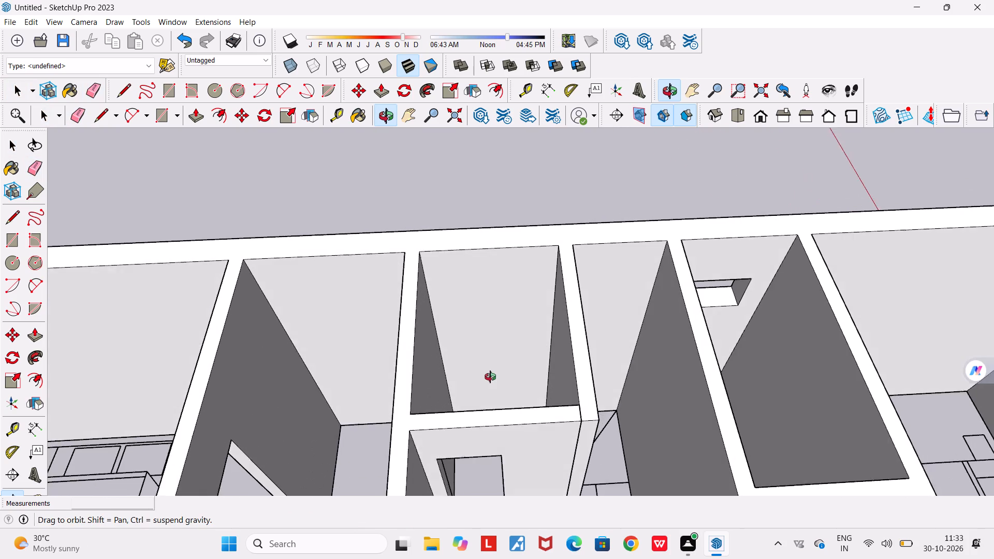
pyautogui.moveTo(490, 377); pyautogui.dragTo(489, 401, button='middle')
pyautogui.scroll(2, 488, 400)
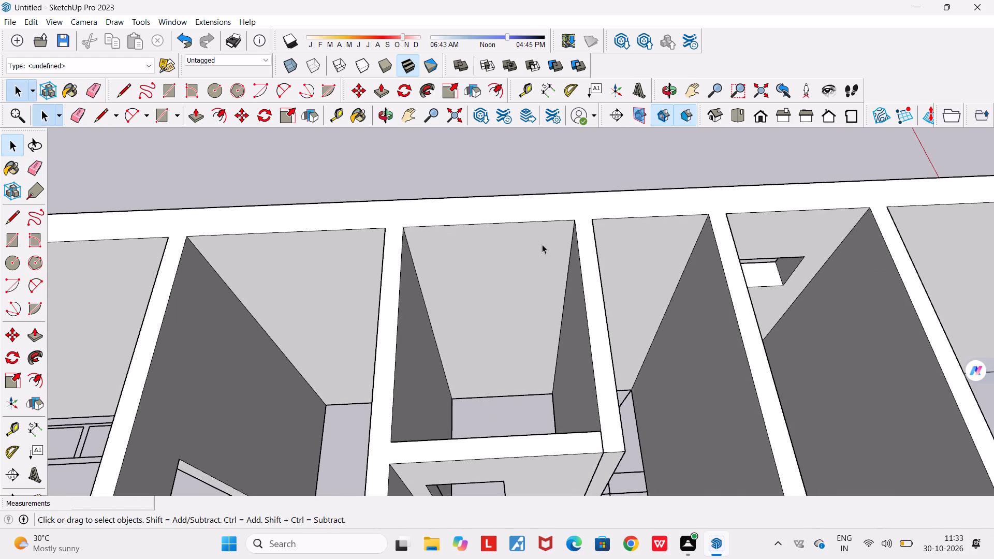
pyautogui.moveTo(433, 288); pyautogui.dragTo(419, 298, button='middle')
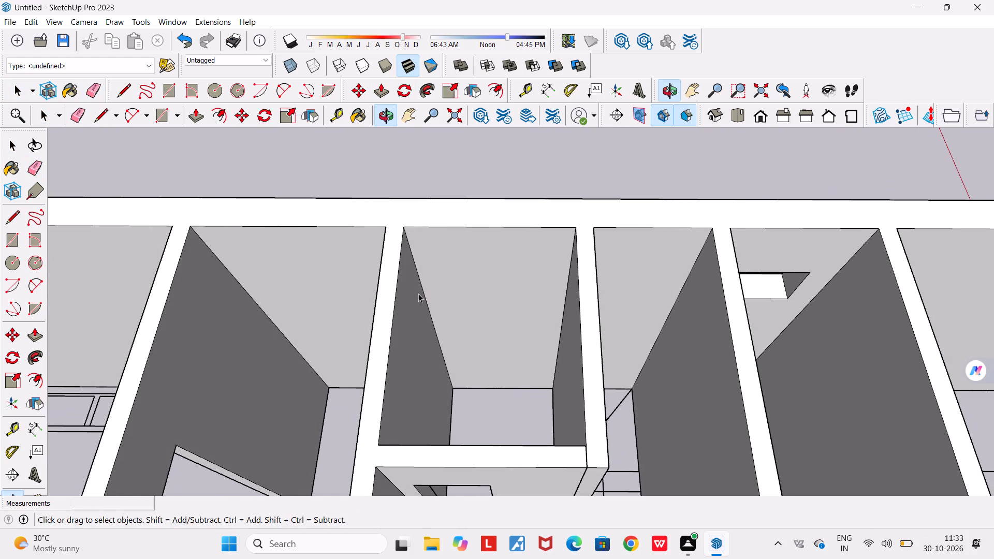
pyautogui.click(329, 117)
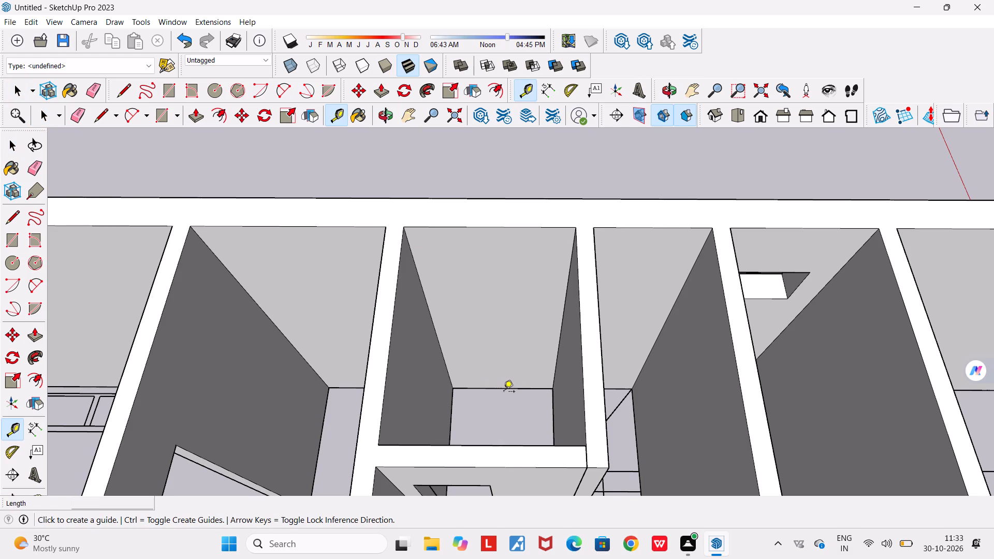
pyautogui.click(502, 389)
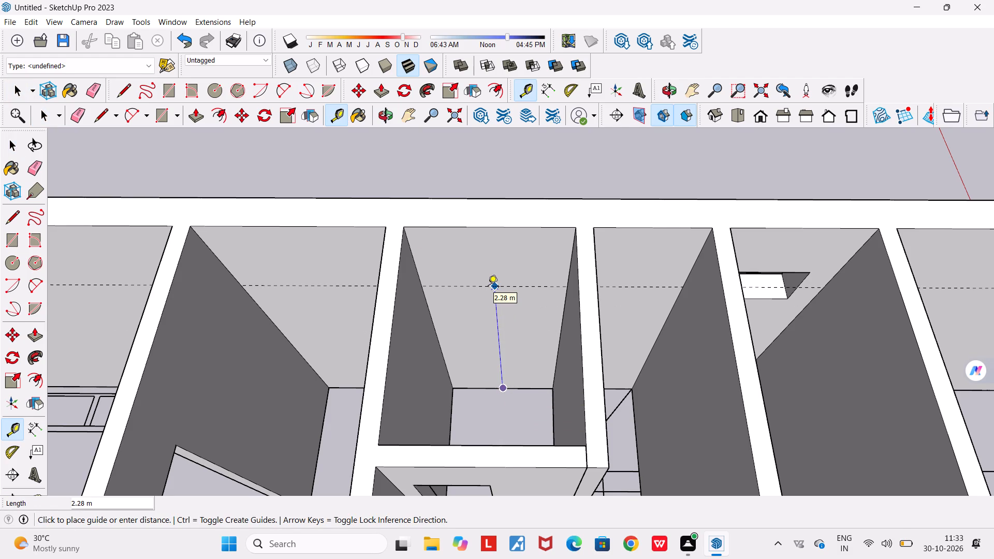
pyautogui.write('2.')
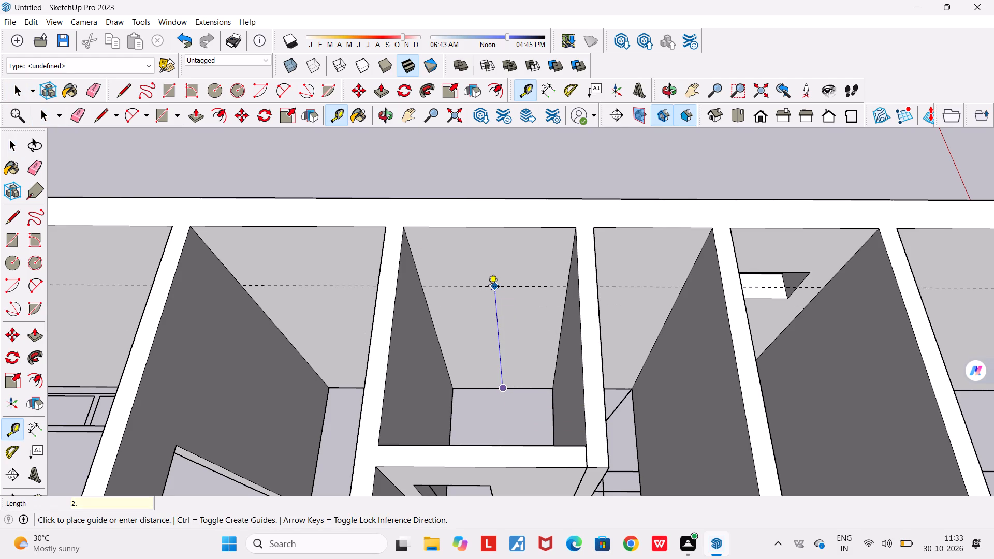
pyautogui.write('50')
pyautogui.press('Return')
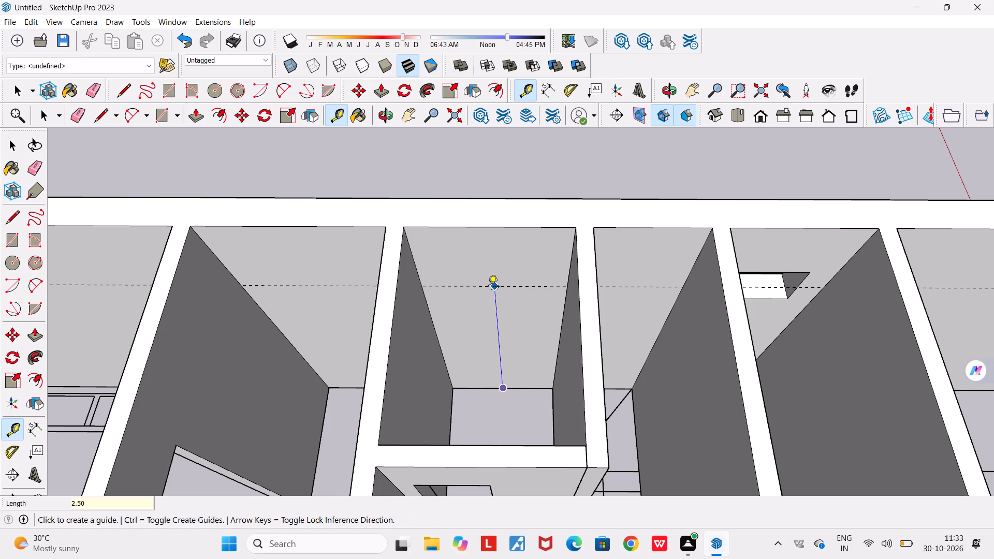
# Place a second horizontal guide 0.40 m below the 2.50 m guide on the small room's outer wall.
pyautogui.click(483, 273)
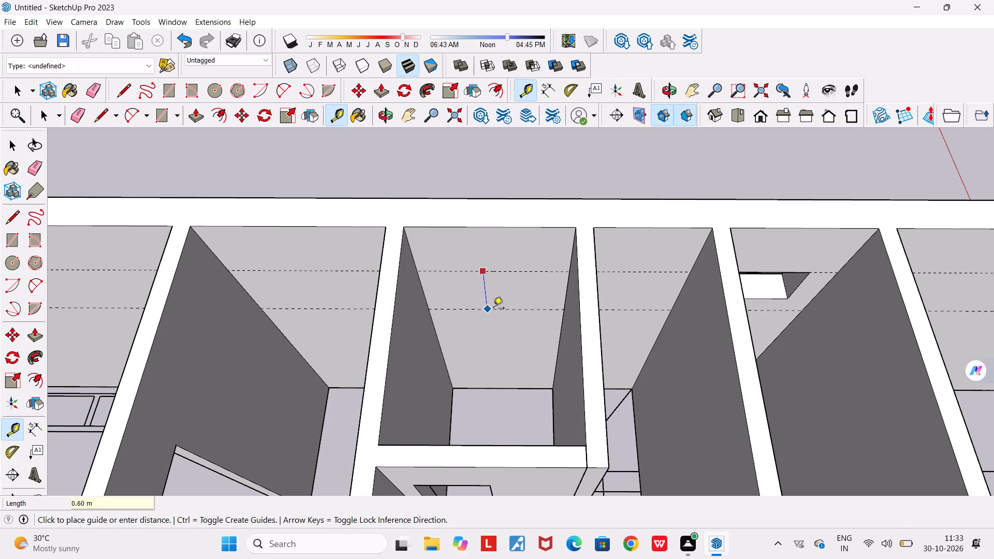
pyautogui.write('0.40')
pyautogui.press('Return')
# Place a vertical guide on the small room's outer wall, 0.20 m from the corner farther from the staircase.
pyautogui.scroll(1, 493, 309)
pyautogui.moveTo(486, 304); pyautogui.dragTo(459, 215, button='middle')
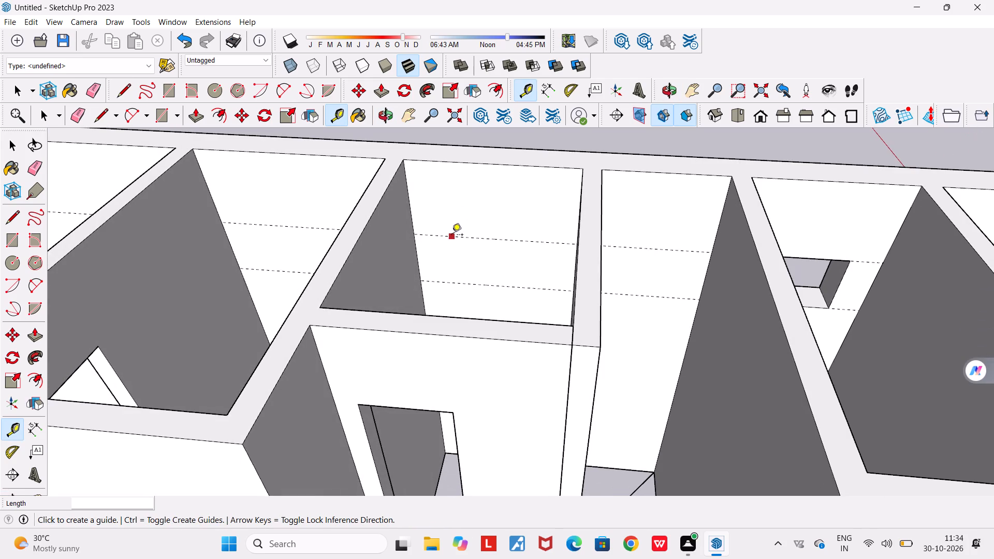
pyautogui.scroll(3, 449, 236)
pyautogui.click(408, 264)
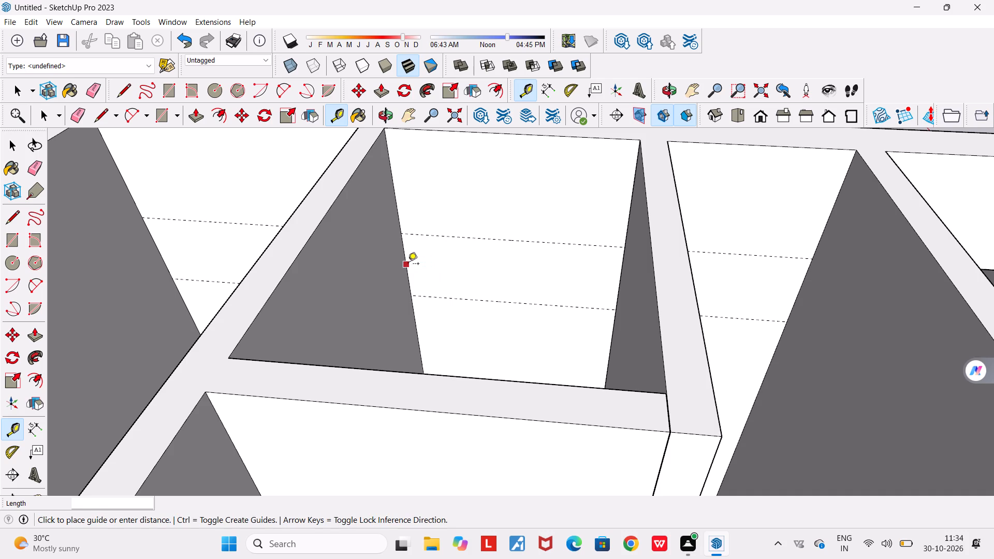
pyautogui.write('0.20')
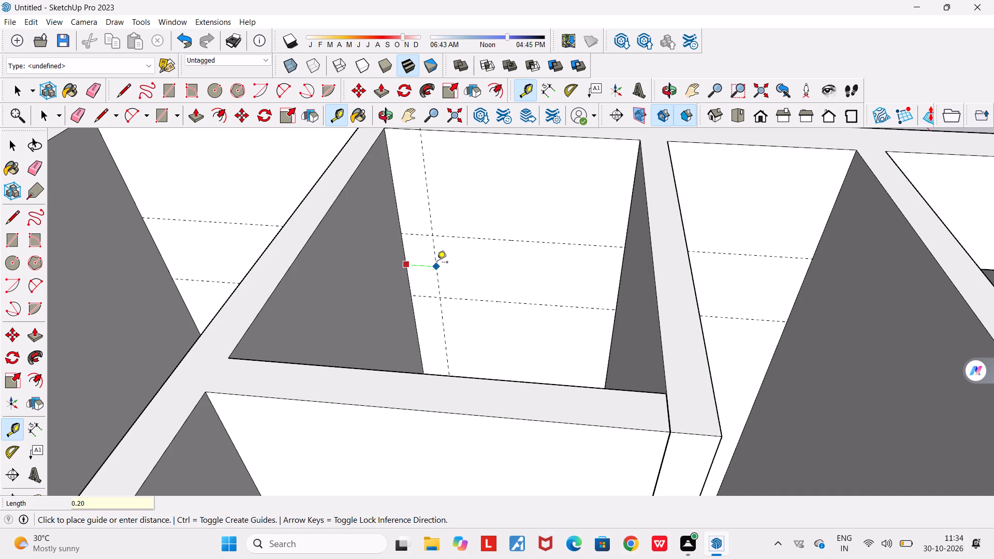
pyautogui.press('Return')
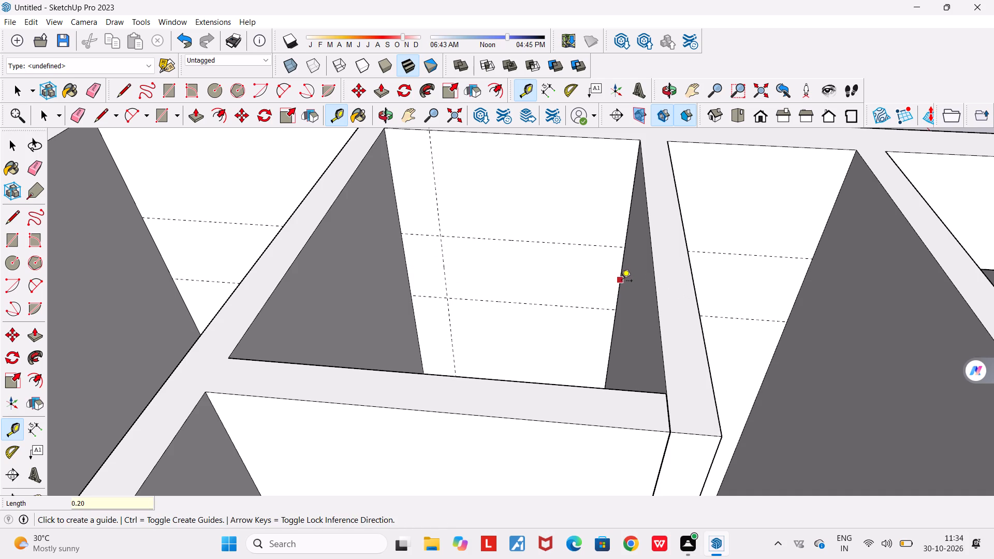
# Place a second vertical guide on the small room's outer wall, 0.20 m from the staircase-side corner.
pyautogui.click(620, 283)
pyautogui.write('0..')
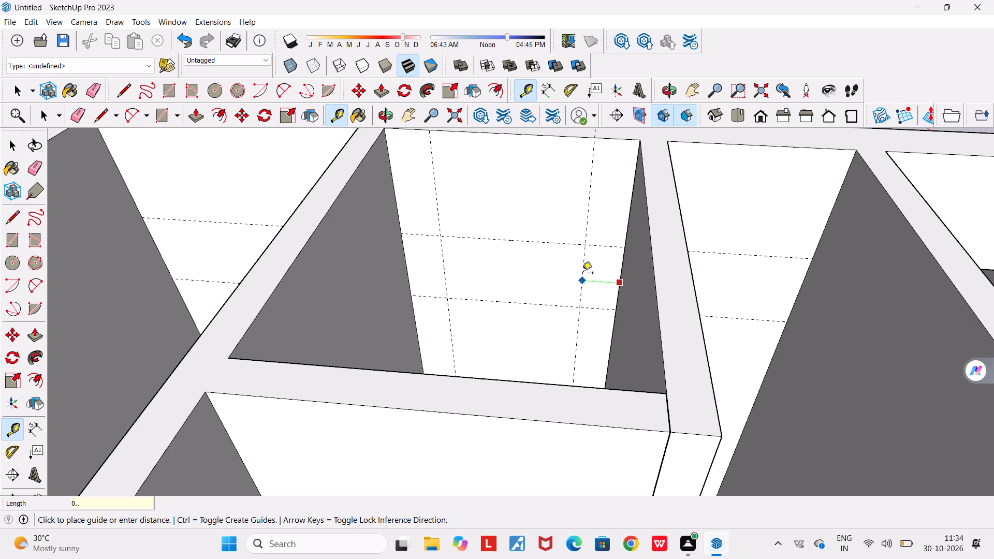
pyautogui.press('BackSpace')
pyautogui.write('20')
pyautogui.press('Return')
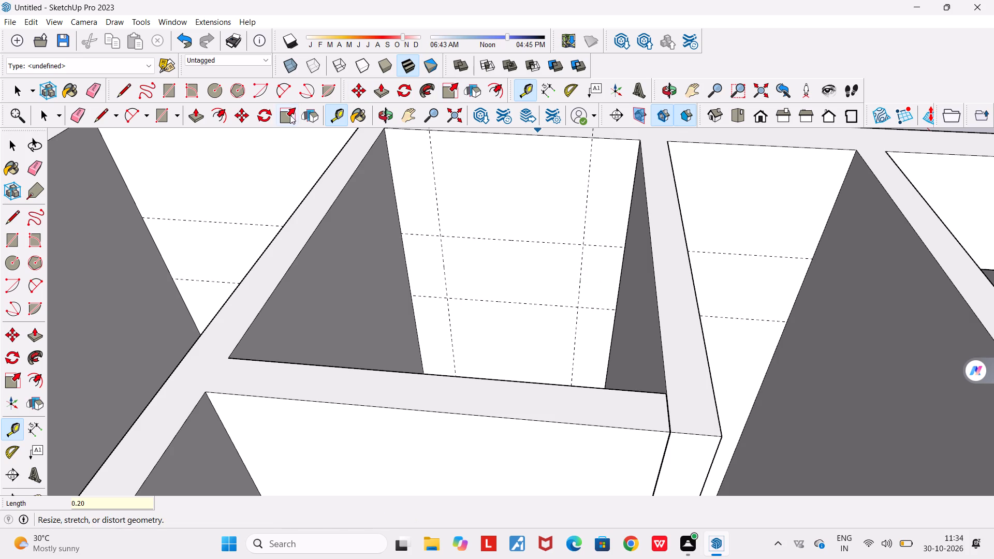
# Draw a window rectangle between the four guide intersections on the small room's outer wall.
pyautogui.click(163, 94)
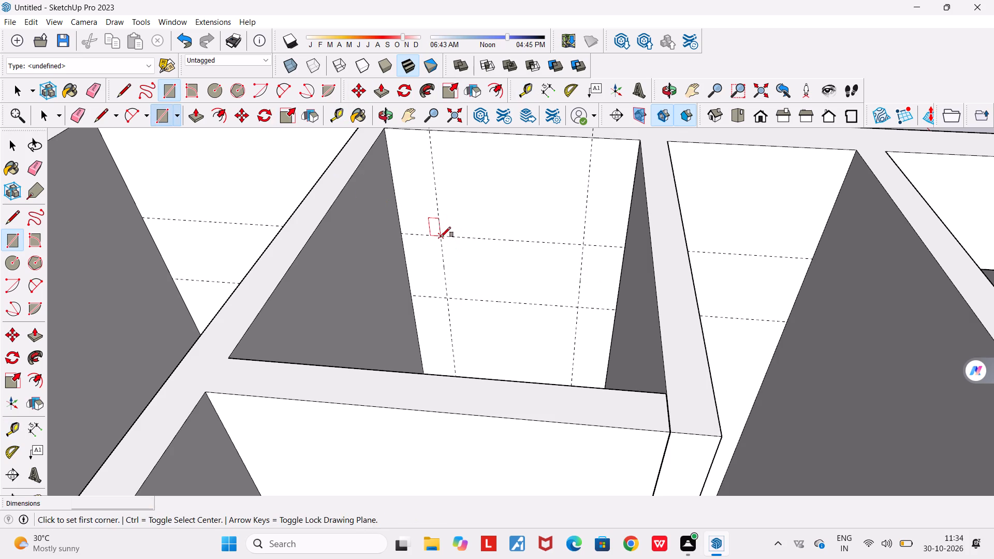
pyautogui.click(441, 237)
pyautogui.click(579, 307)
pyautogui.scroll(-3, 553, 279)
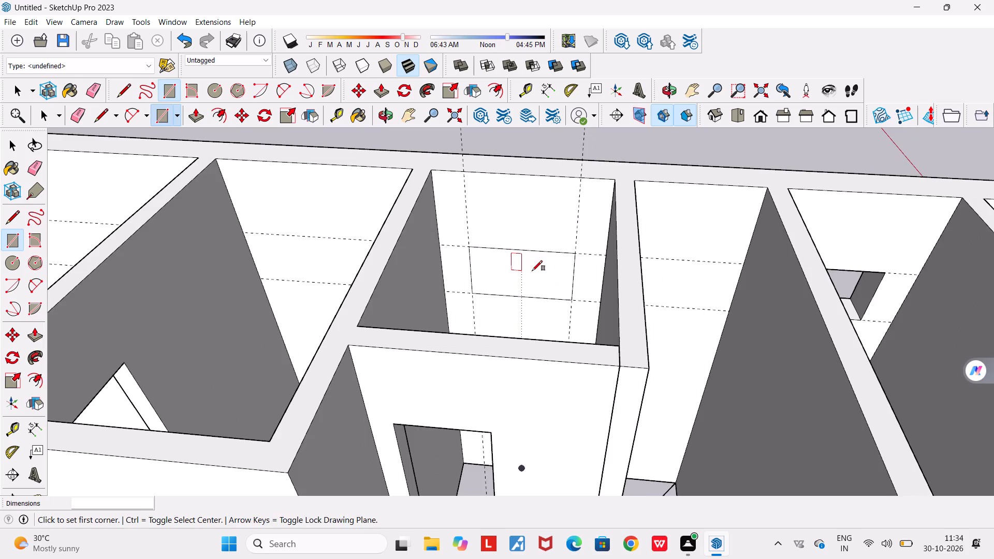
# Push the window rectangle on the small staircase-side room's outer wall through to the exterior face to cut the opening.
pyautogui.moveTo(532, 271); pyautogui.dragTo(595, 273, button='middle')
pyautogui.scroll(-4, 595, 274)
pyautogui.moveTo(563, 278); pyautogui.dragTo(706, 363, button='middle')
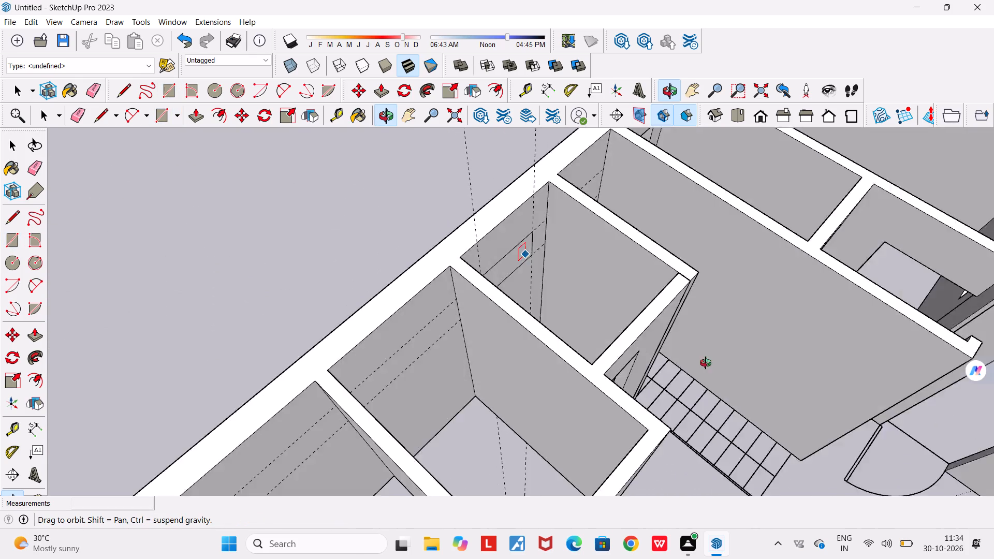
pyautogui.moveTo(706, 363); pyautogui.dragTo(673, 385, button='middle')
pyautogui.press('space')
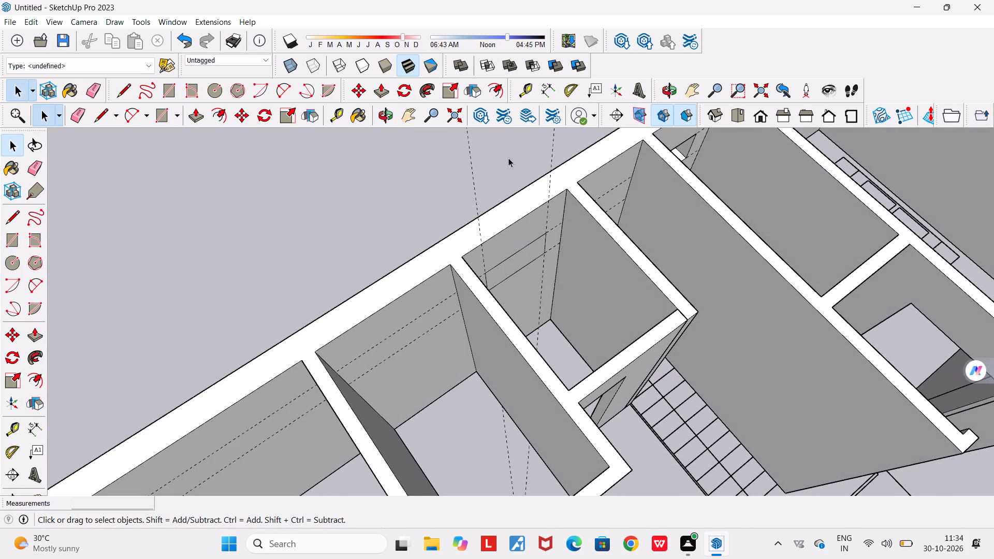
pyautogui.click(381, 95)
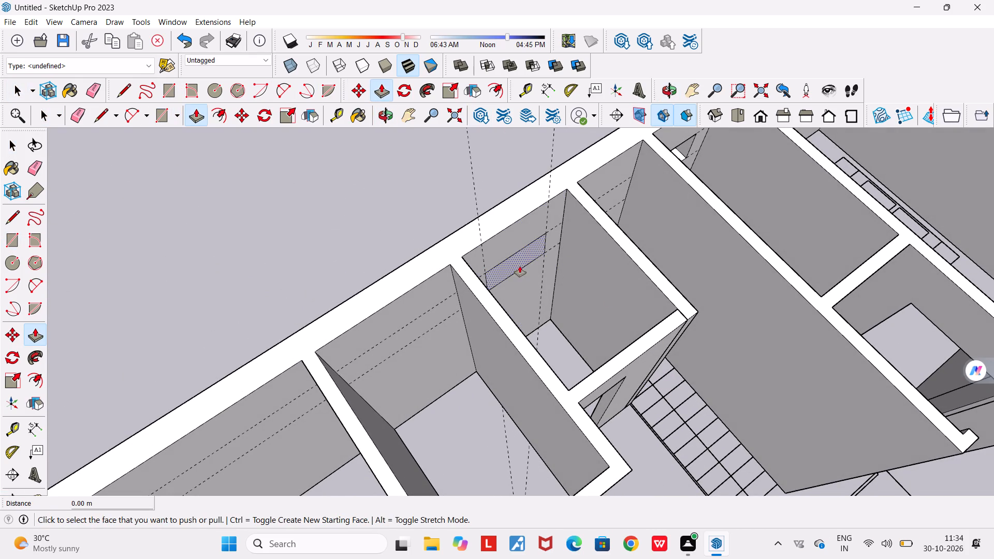
pyautogui.scroll(4, 511, 258)
pyautogui.click(512, 259)
pyautogui.moveTo(433, 189); pyautogui.dragTo(455, 192, button='middle')
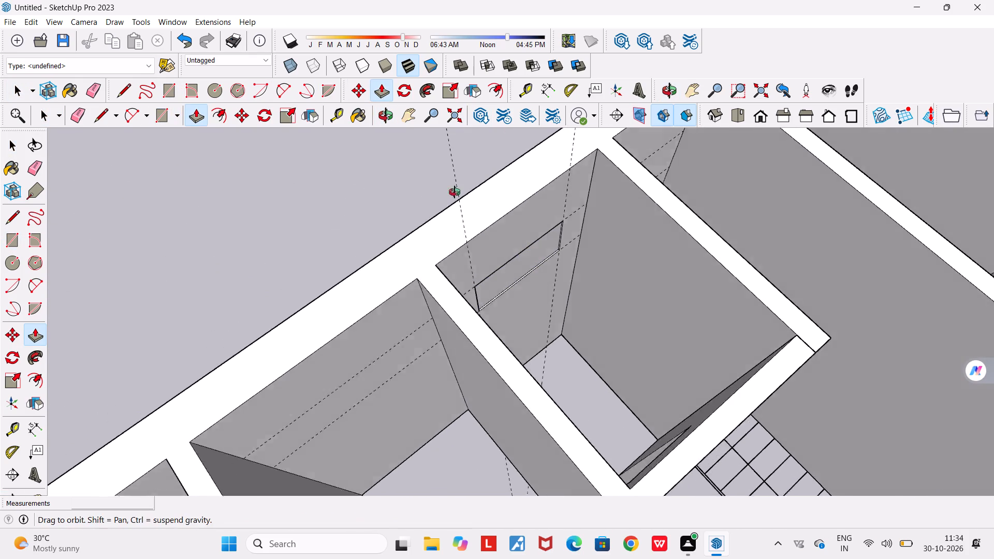
pyautogui.moveTo(455, 192); pyautogui.dragTo(703, 194, button='middle')
pyautogui.moveTo(624, 223); pyautogui.dragTo(333, 212, button='middle')
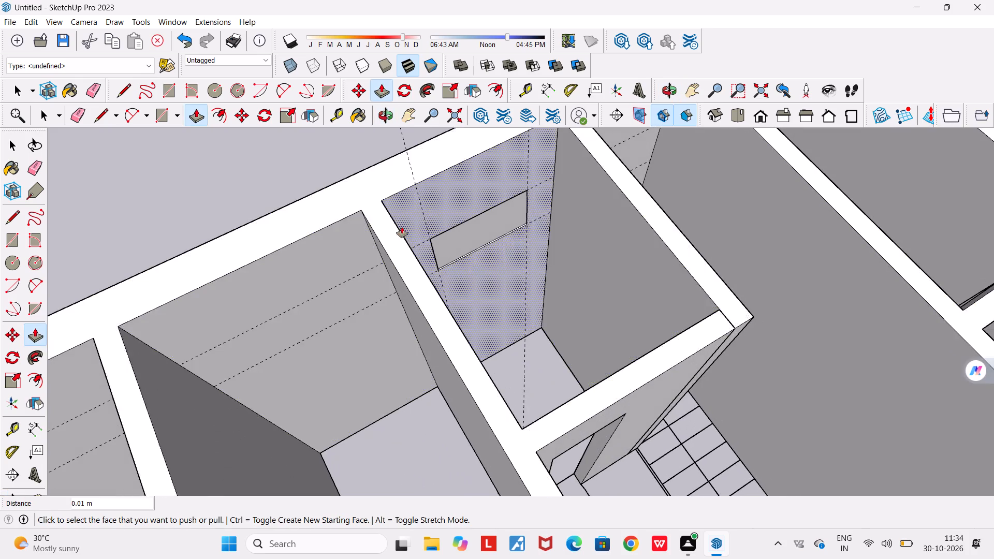
pyautogui.scroll(4, 404, 227)
pyautogui.click(456, 245)
pyautogui.moveTo(338, 145); pyautogui.dragTo(460, 240, button='middle')
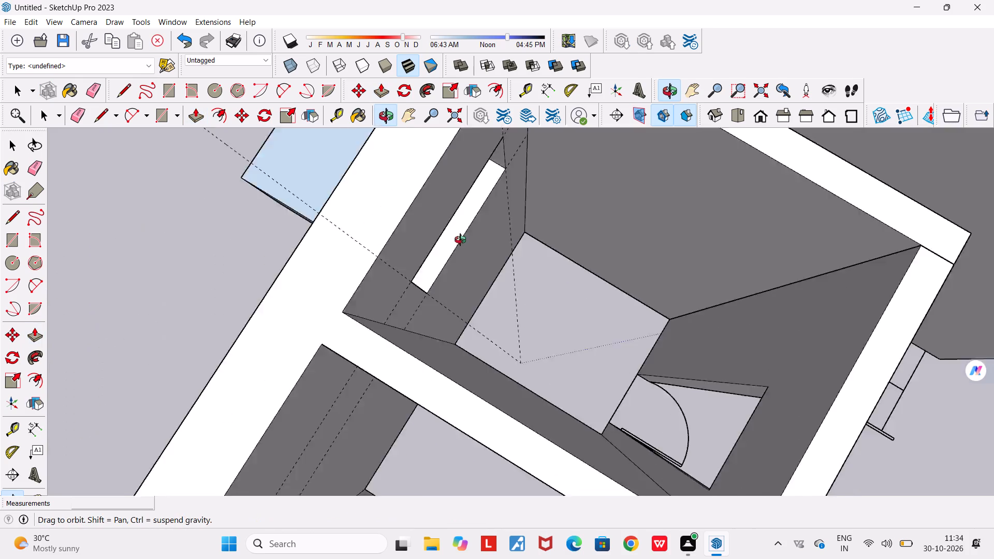
pyautogui.moveTo(460, 240); pyautogui.dragTo(657, 288, button='middle')
pyautogui.scroll(-9, 661, 289)
pyautogui.moveTo(499, 196); pyautogui.dragTo(693, 200, button='middle')
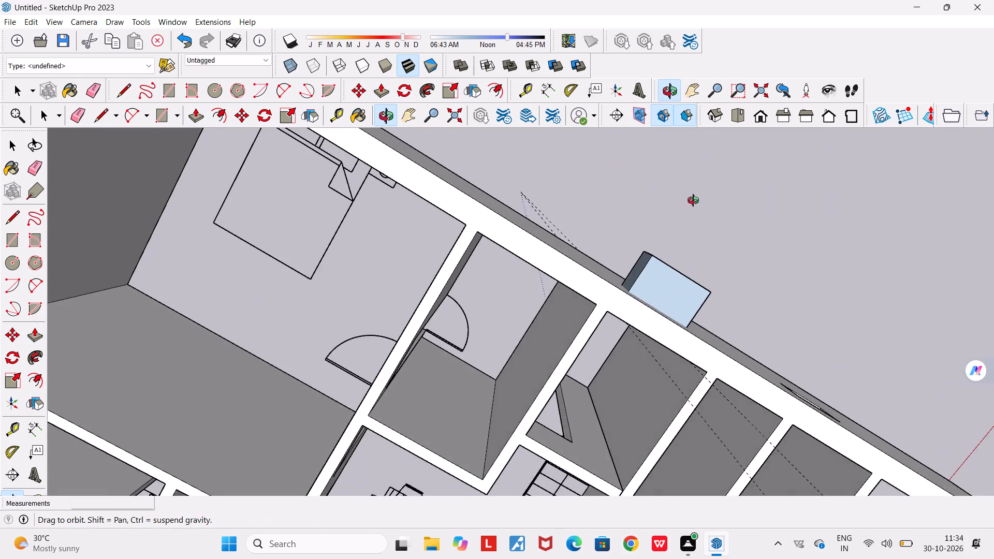
pyautogui.moveTo(693, 200); pyautogui.dragTo(583, 131, button='middle')
pyautogui.scroll(-10, 583, 131)
pyautogui.moveTo(530, 154); pyautogui.dragTo(741, 182, button='middle')
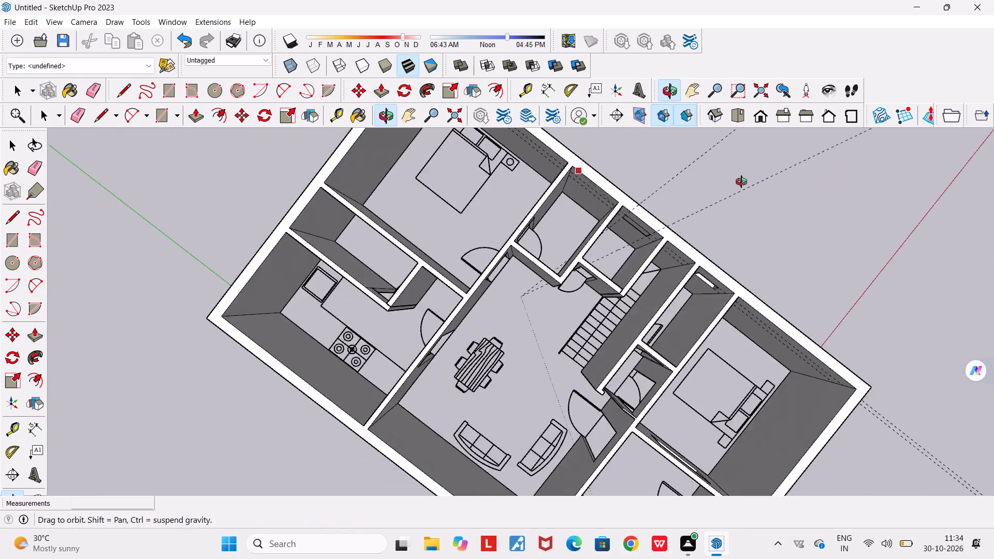
pyautogui.moveTo(741, 182); pyautogui.dragTo(701, 245, button='middle')
pyautogui.scroll(-4, 701, 245)
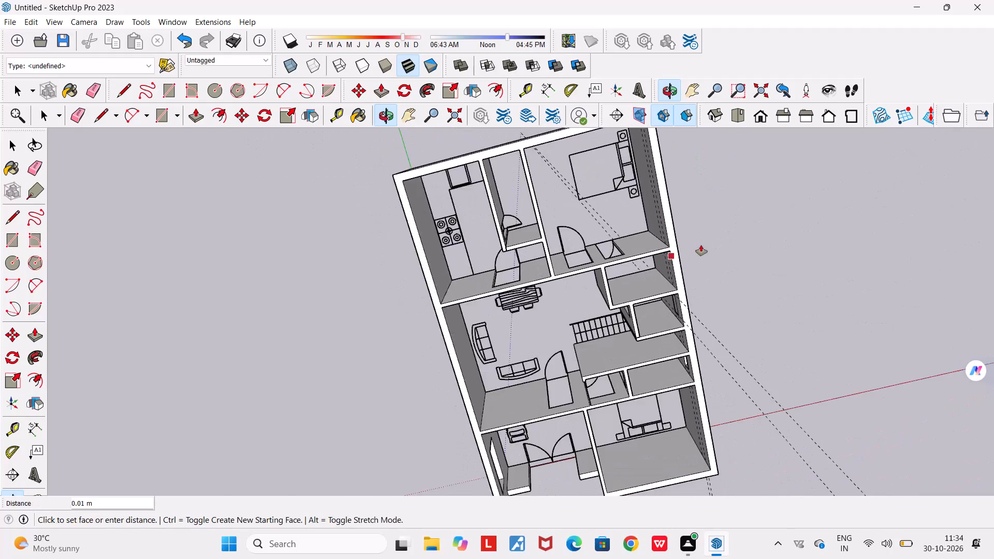
pyautogui.scroll(-5, 701, 245)
pyautogui.moveTo(734, 242); pyautogui.dragTo(582, 145, button='middle')
pyautogui.scroll(-5, 582, 145)
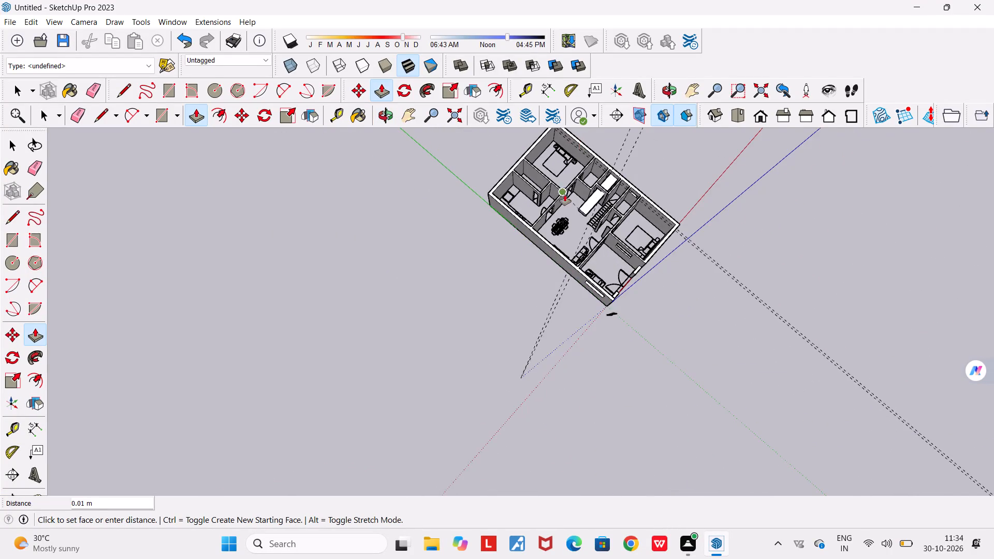
pyautogui.scroll(-6, 565, 195)
pyautogui.moveTo(557, 201); pyautogui.dragTo(809, 236, button='middle')
pyautogui.scroll(-4, 809, 236)
pyautogui.moveTo(800, 230); pyautogui.dragTo(698, 168, button='middle')
pyautogui.scroll(-4, 698, 168)
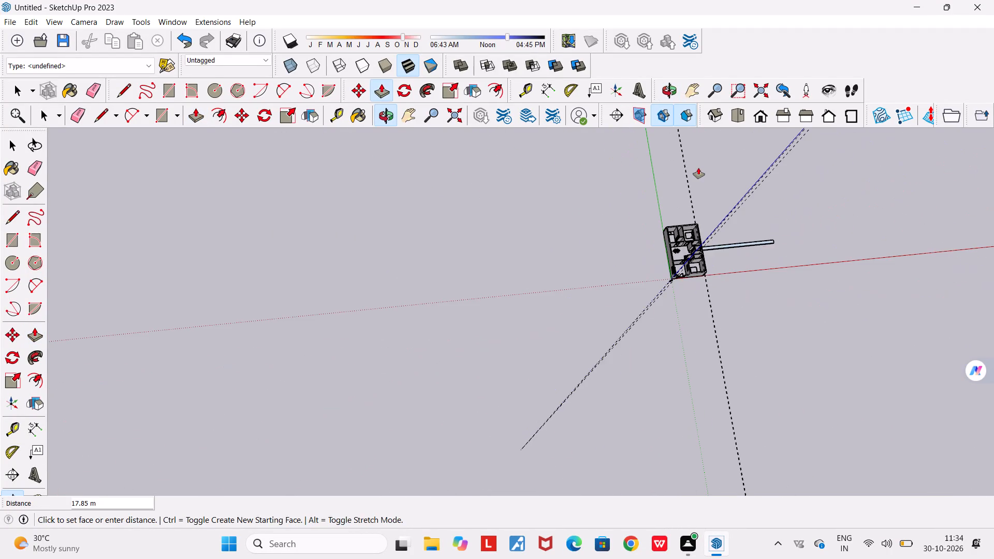
pyautogui.click(735, 118)
pyautogui.scroll(4, 567, 297)
pyautogui.moveTo(566, 297); pyautogui.dragTo(509, 266, button='middle')
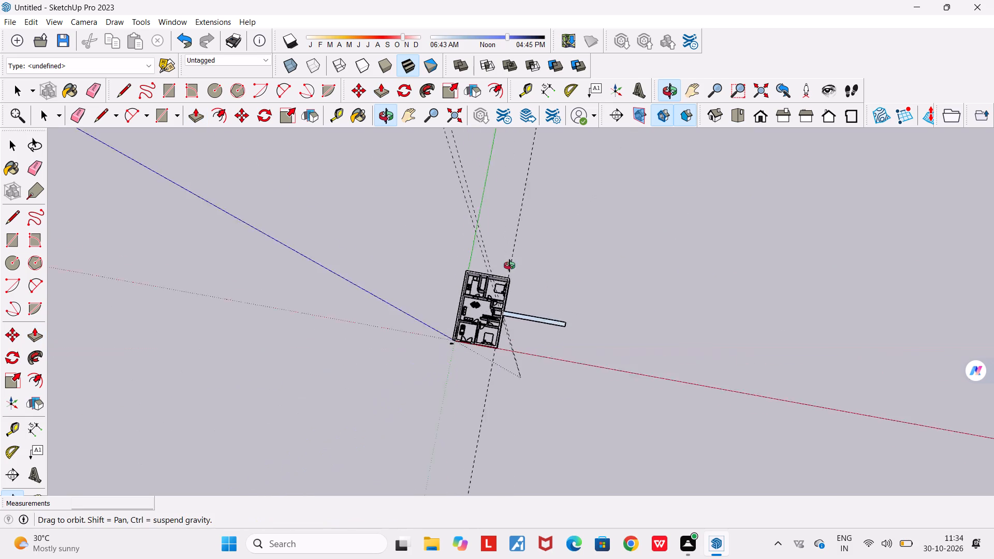
pyautogui.moveTo(509, 266); pyautogui.dragTo(422, 213, button='middle')
pyautogui.scroll(16, 542, 307)
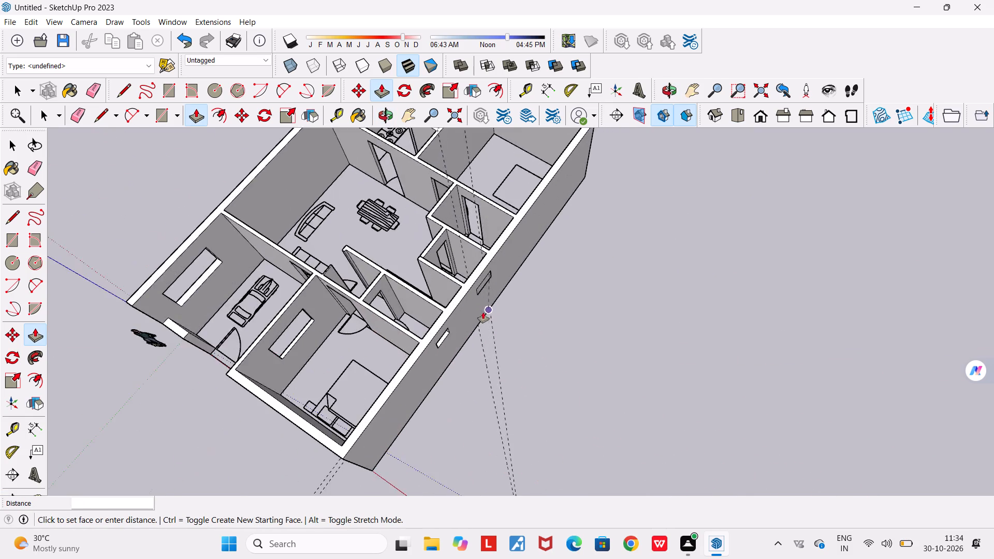
pyautogui.scroll(6, 483, 312)
pyautogui.click(465, 323)
pyautogui.moveTo(473, 329); pyautogui.dragTo(416, 323, button='middle')
pyautogui.scroll(-8, 415, 323)
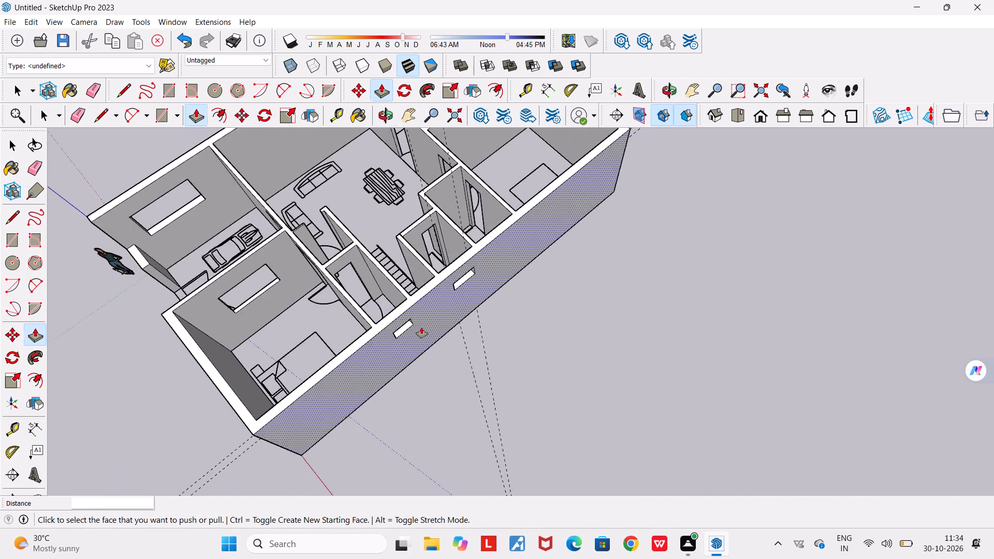
pyautogui.scroll(-3, 421, 327)
pyautogui.press('space')
# Erase the leftover horizontal and vertical window guides extending beyond the house.
pyautogui.scroll(-4, 422, 327)
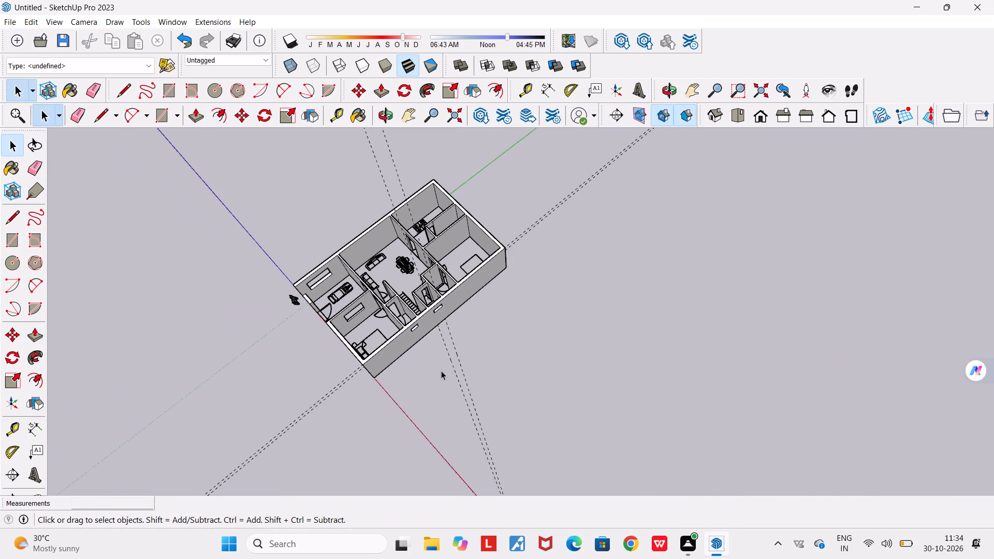
pyautogui.press('e')
pyautogui.moveTo(448, 378); pyautogui.dragTo(491, 372)
pyautogui.moveTo(524, 218); pyautogui.dragTo(552, 275)
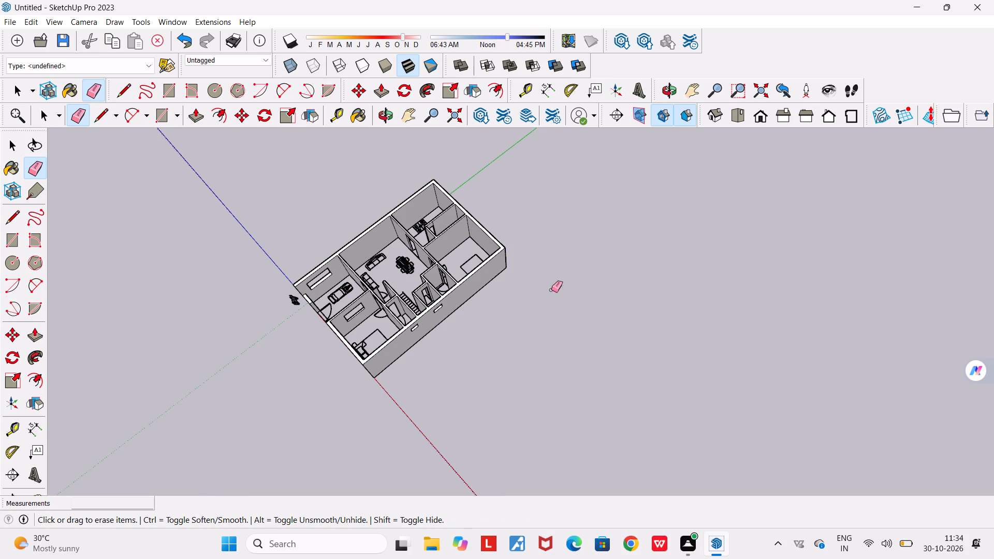
# Place a horizontal guide 2.50 m above the floor on the outer wall of the small room beside the rear bedroom.
pyautogui.scroll(4, 519, 284)
pyautogui.moveTo(429, 362); pyautogui.dragTo(903, 250, button='middle')
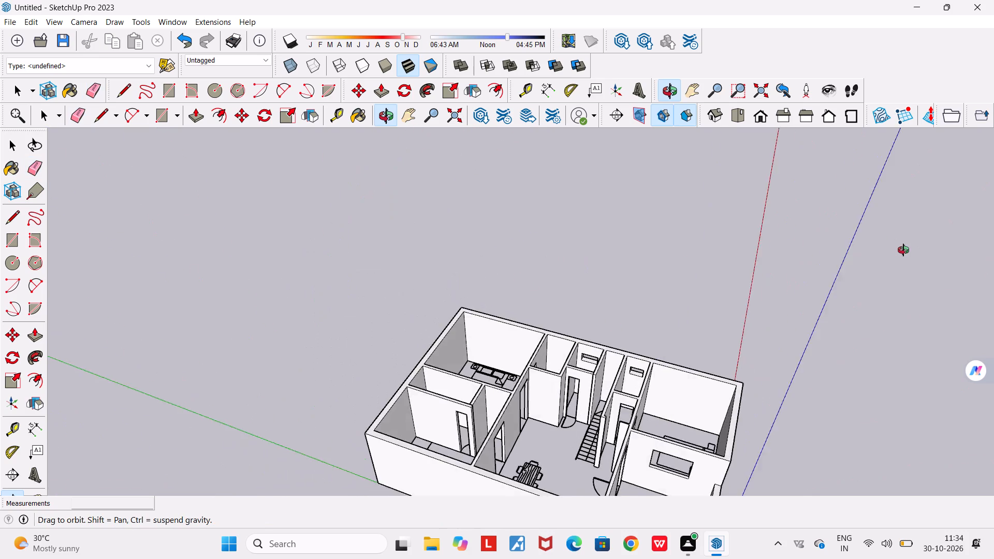
pyautogui.moveTo(903, 250); pyautogui.dragTo(901, 296, button='middle')
pyautogui.scroll(4, 581, 373)
pyautogui.moveTo(580, 372); pyautogui.dragTo(728, 413, button='middle')
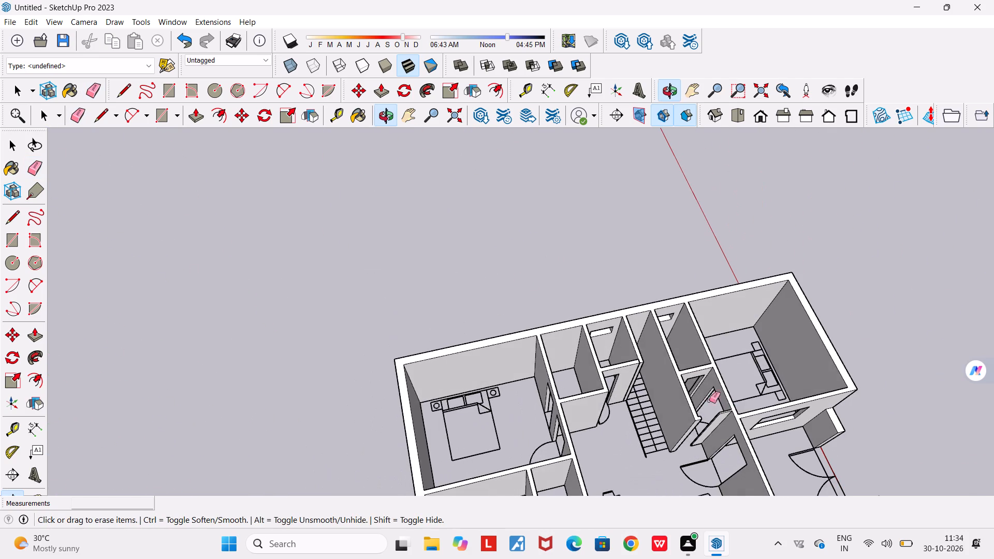
pyautogui.scroll(4, 562, 367)
pyautogui.moveTo(556, 365); pyautogui.dragTo(494, 331, button='middle')
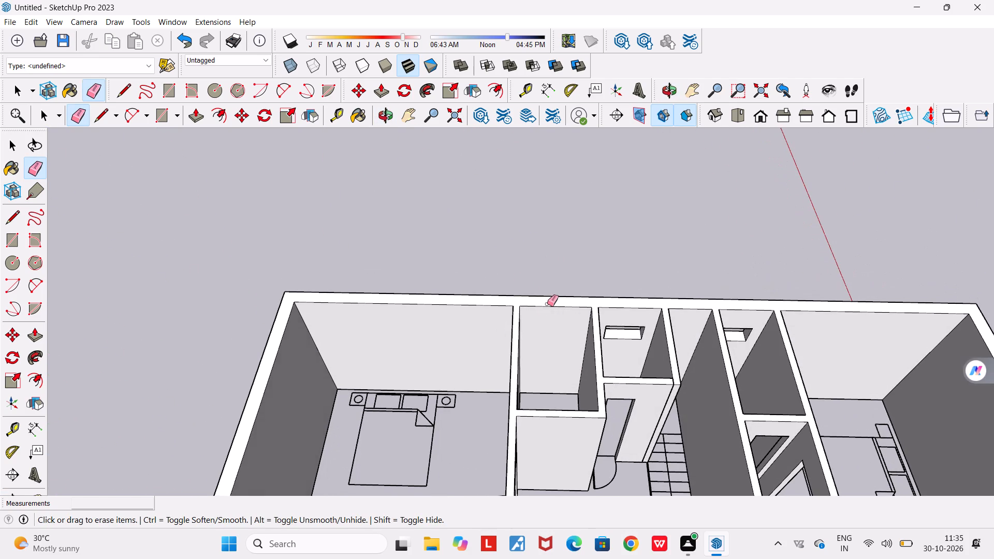
pyautogui.scroll(3, 547, 304)
pyautogui.scroll(1, 558, 372)
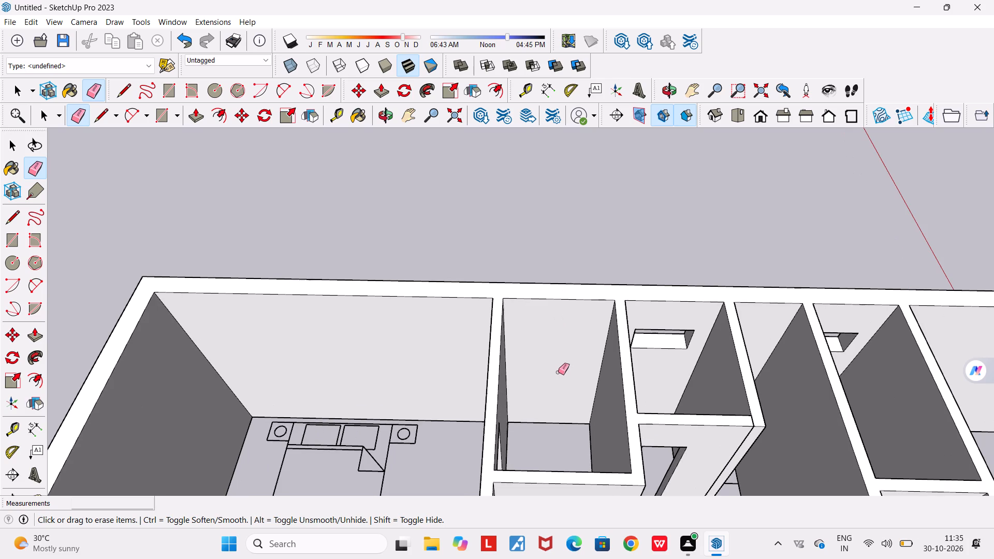
pyautogui.press('space')
pyautogui.moveTo(561, 377); pyautogui.dragTo(560, 377, button='middle')
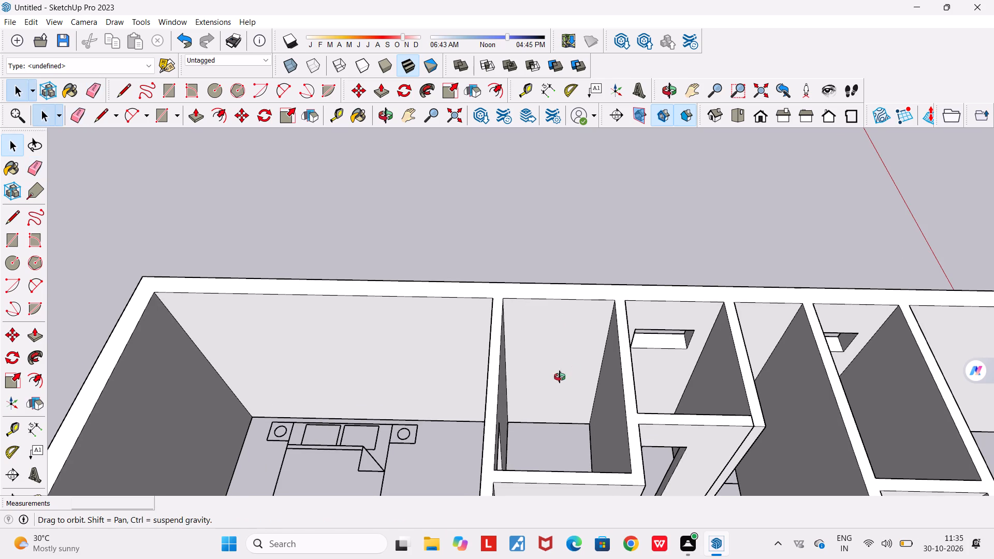
pyautogui.moveTo(560, 377); pyautogui.dragTo(536, 369, button='middle')
pyautogui.moveTo(543, 395); pyautogui.dragTo(549, 400, button='middle')
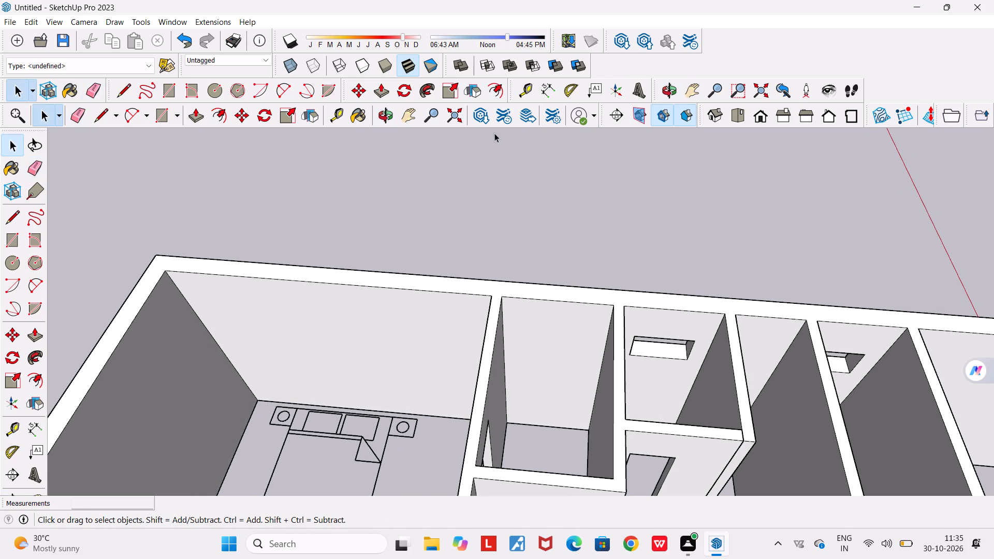
pyautogui.click(530, 93)
pyautogui.scroll(2, 543, 428)
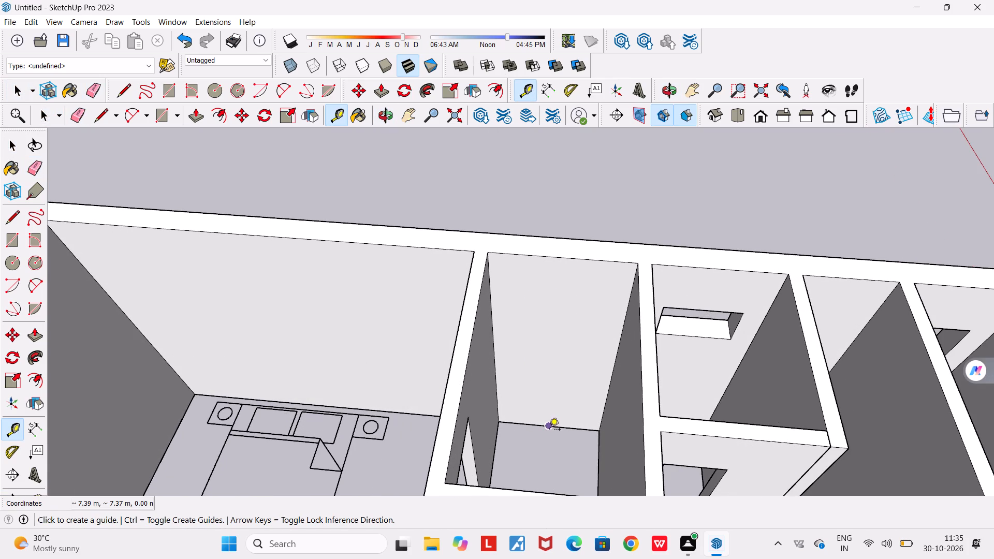
pyautogui.click(547, 428)
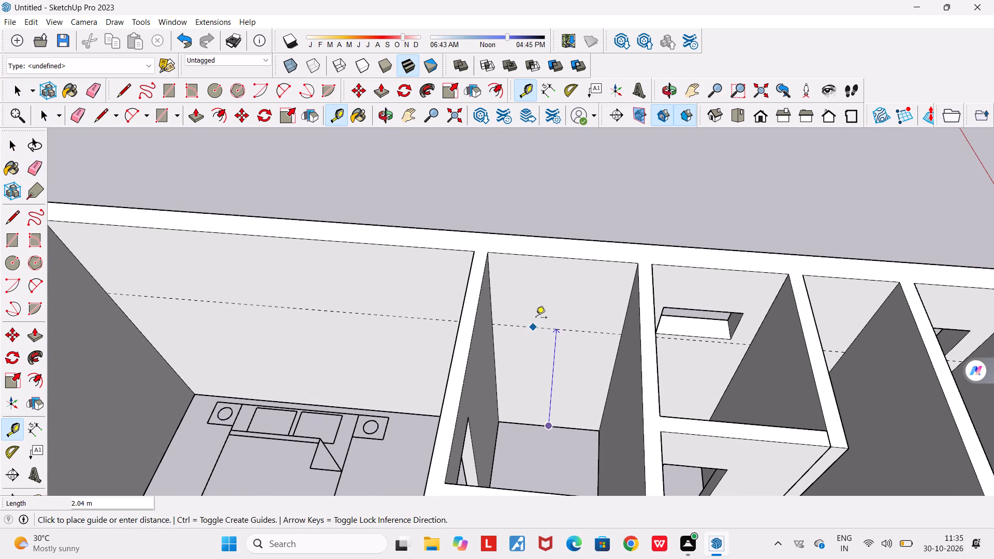
pyautogui.write('2.50')
pyautogui.press('Return')
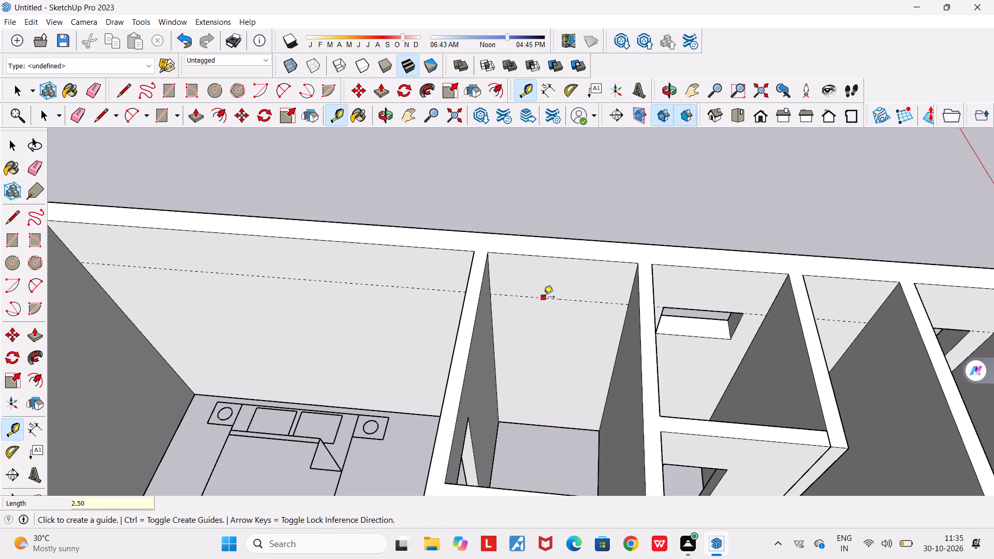
# Place a second horizontal guide 0.40 m below the 2.50 m guide on that room's outer wall.
pyautogui.click(544, 298)
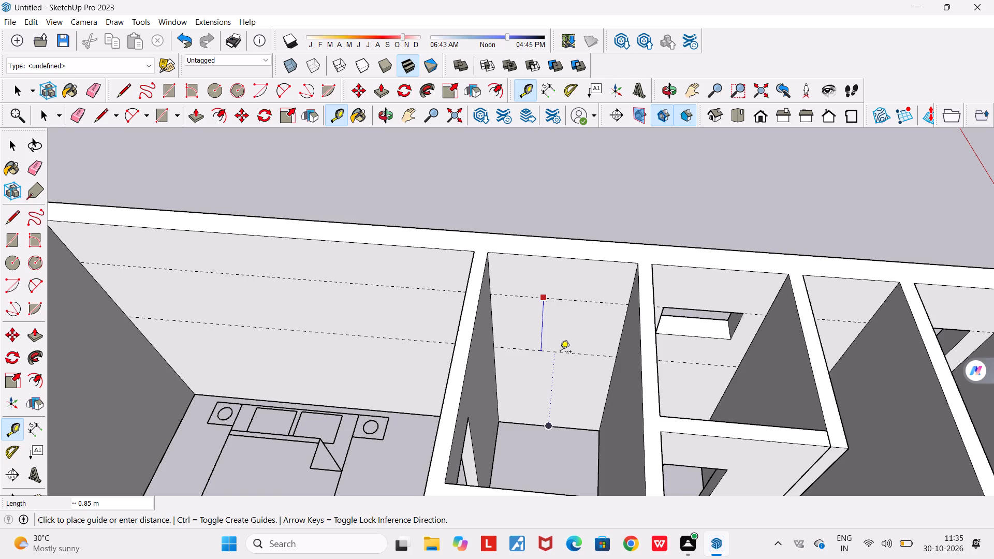
pyautogui.write('0.2')
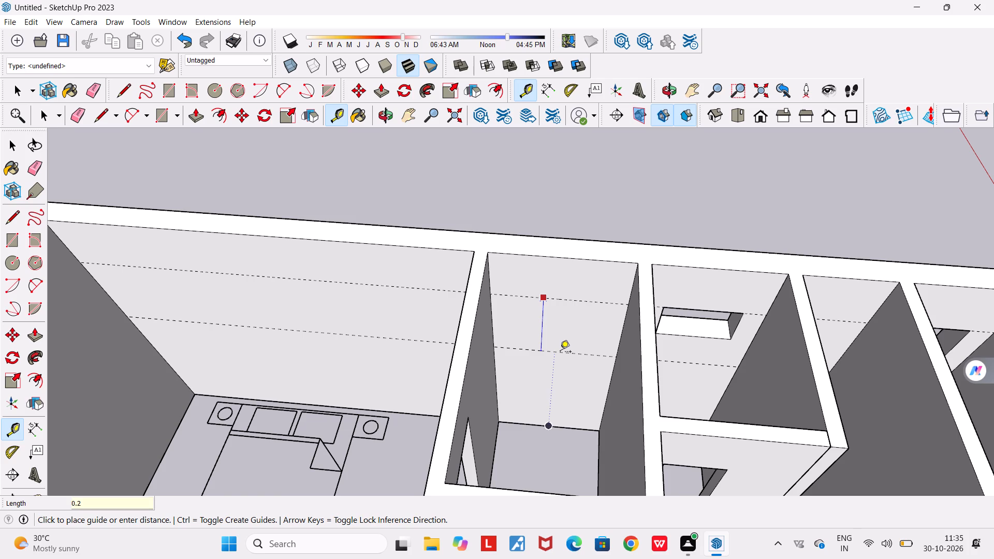
pyautogui.press('BackSpace')
pyautogui.write('40')
pyautogui.press('Return')
# Place a vertical guide on the same outer wall, 0.20 m from the bedroom-side corner.
pyautogui.scroll(4, 547, 313)
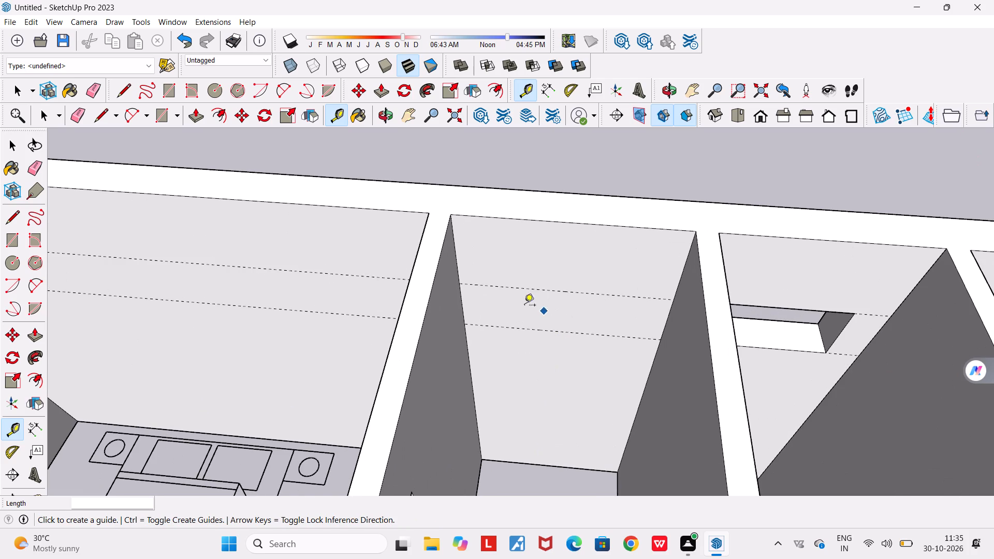
pyautogui.click(461, 303)
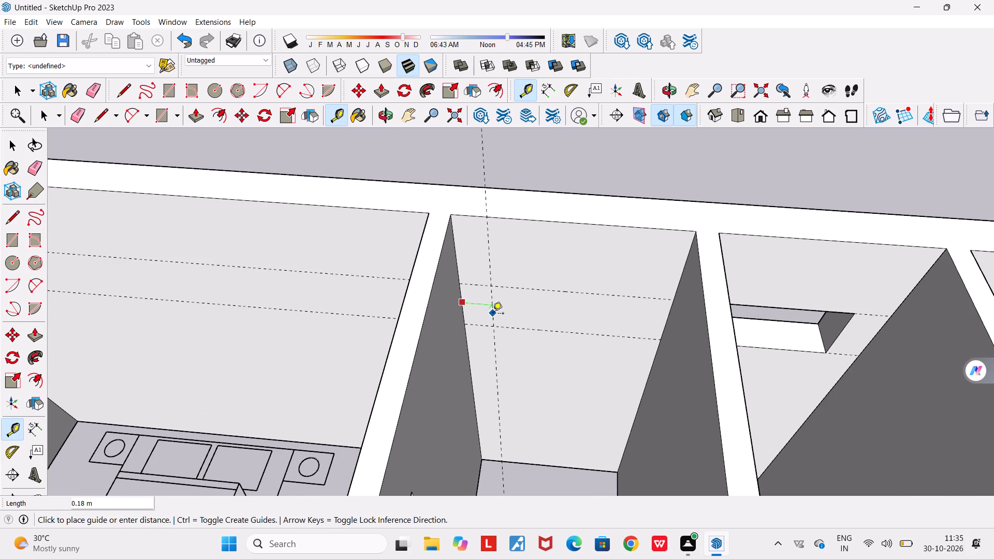
pyautogui.write('0.20')
pyautogui.press('Return')
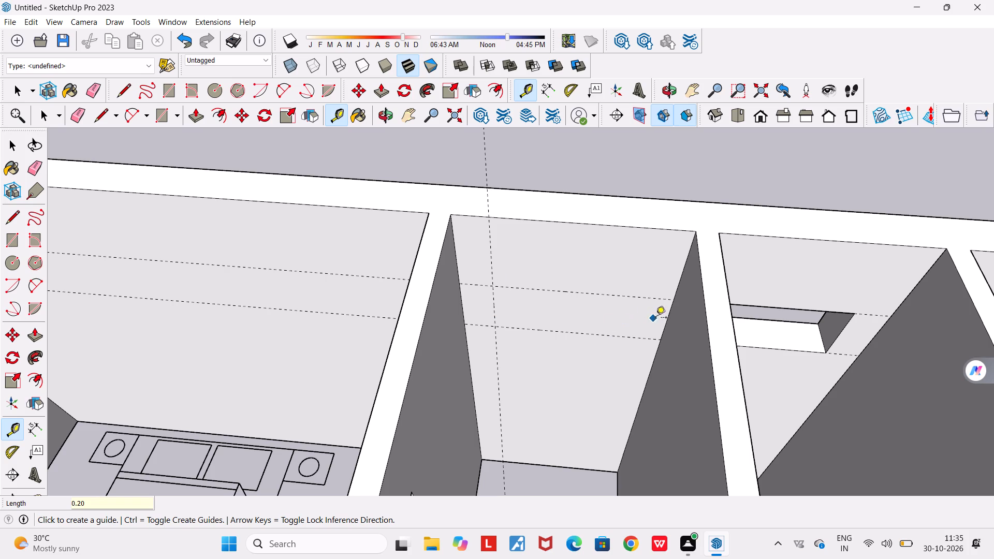
# Place a second vertical guide on the same outer wall, 0.20 m from the corner nearer the staircase.
pyautogui.click(667, 318)
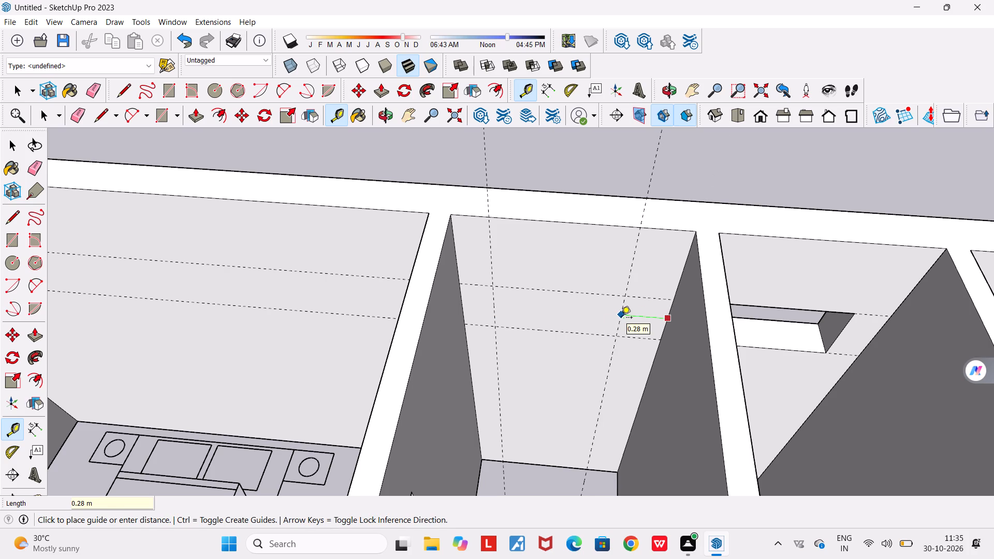
pyautogui.write('0.20')
pyautogui.press('Return')
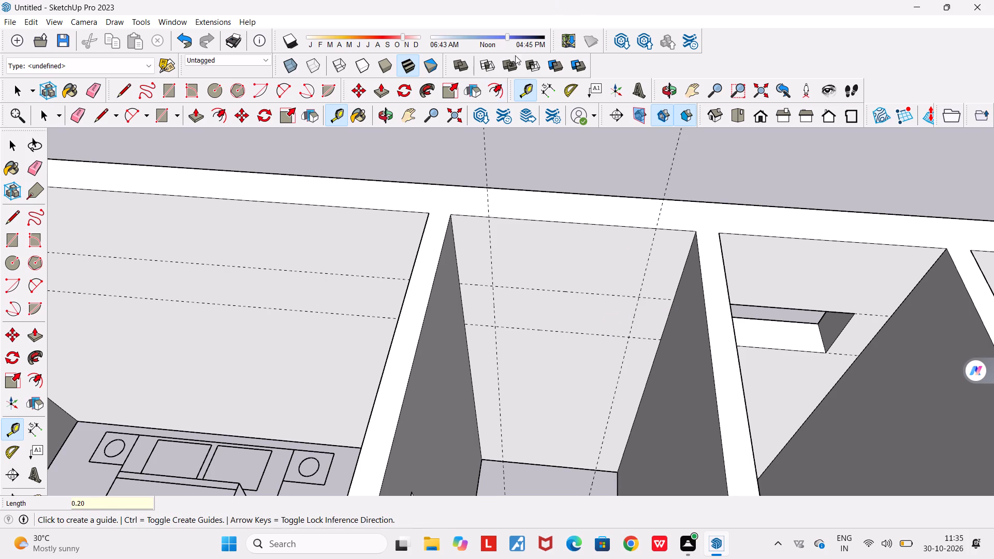
# Draw a window rectangle of about 0.86 m by 0.40 m between the four guide intersections on that outer wall.
pyautogui.click(166, 91)
pyautogui.click(494, 285)
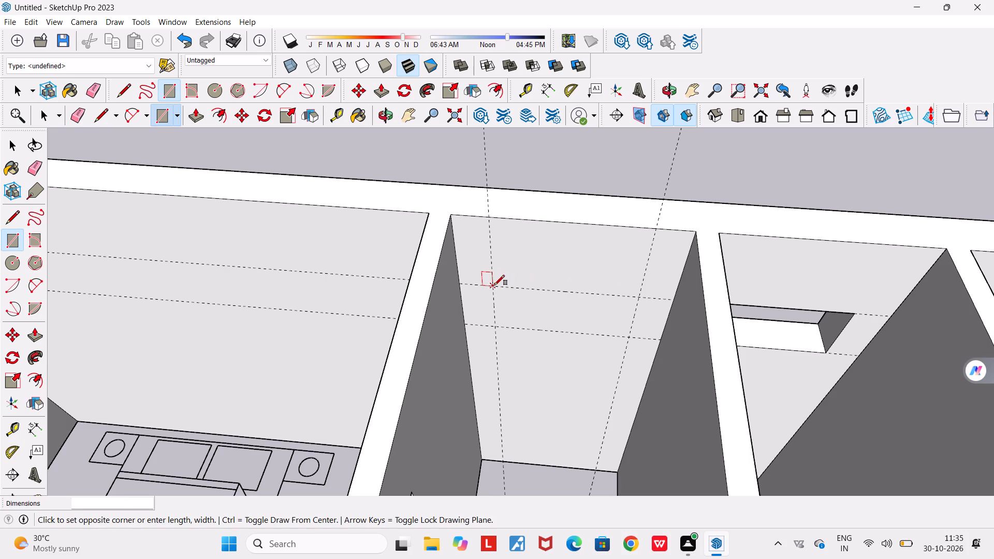
pyautogui.click(628, 339)
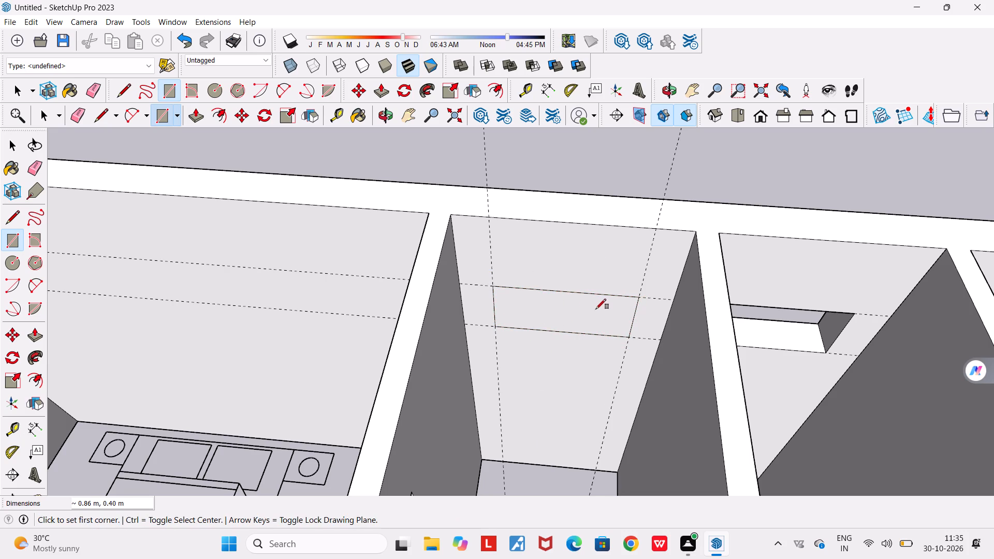
# Push the window rectangle about 0.23 m through the outer wall of the small room beside the bedroom to cut the opening.
pyautogui.moveTo(596, 307); pyautogui.dragTo(639, 313, button='middle')
pyautogui.scroll(-3, 639, 313)
pyautogui.press('space')
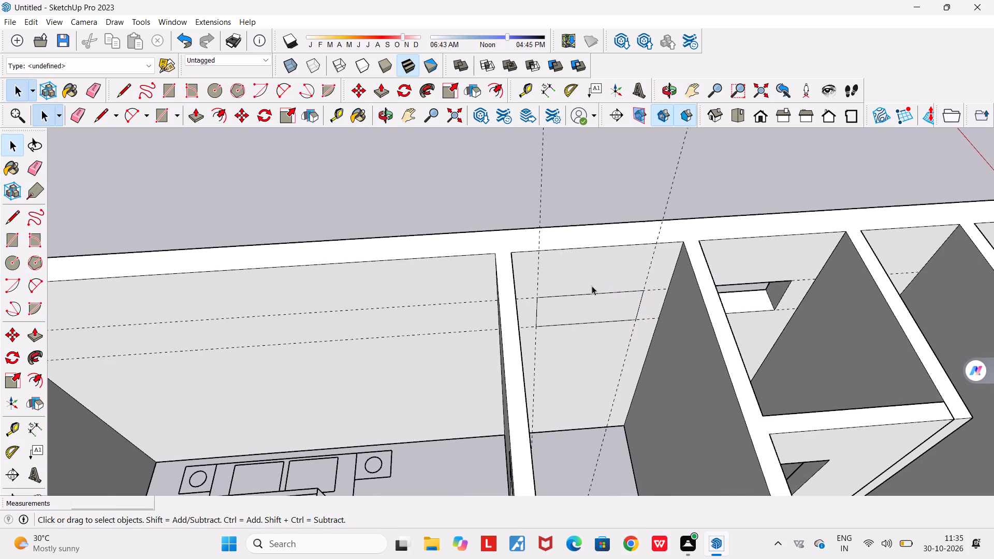
pyautogui.press('p')
pyautogui.click(580, 310)
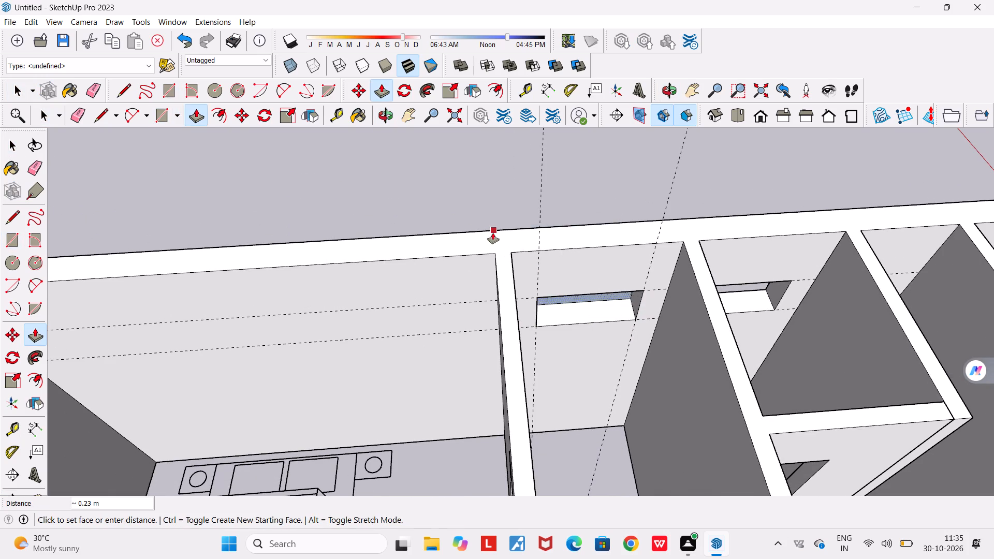
pyautogui.moveTo(499, 236); pyautogui.dragTo(987, 243, button='middle')
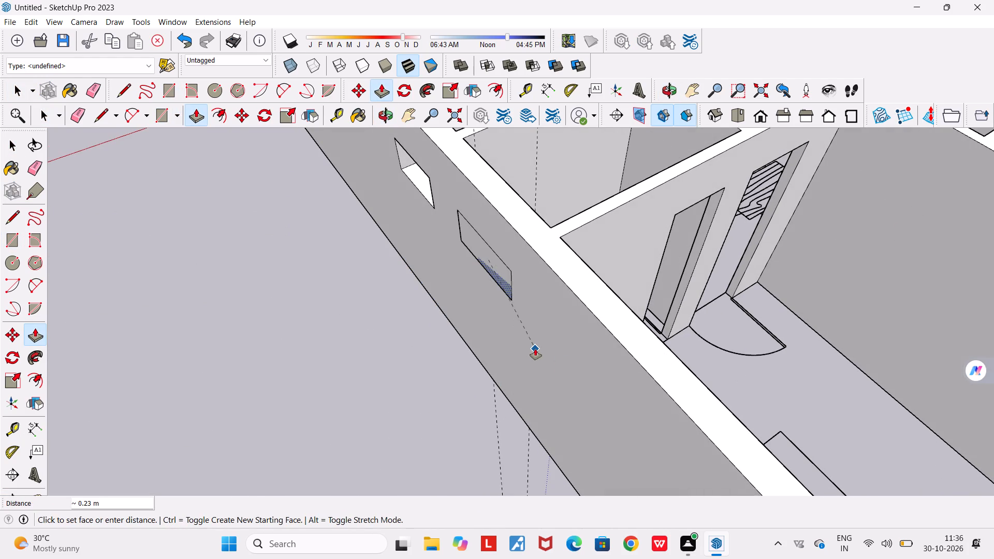
pyautogui.click(535, 349)
# Examine the three small window openings from outside the long wall and the adjoining bedroom's walls from inside.
pyautogui.moveTo(522, 349); pyautogui.dragTo(184, 280, button='middle')
pyautogui.scroll(-9, 184, 280)
pyautogui.moveTo(185, 288); pyautogui.dragTo(195, 344, button='middle')
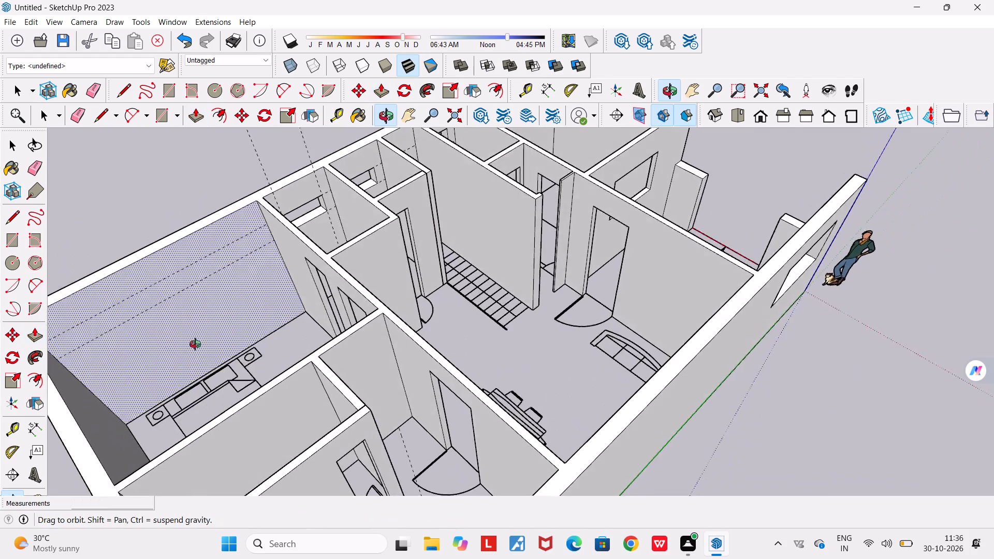
pyautogui.moveTo(195, 344); pyautogui.dragTo(192, 345, button='middle')
pyautogui.scroll(-7, 193, 345)
pyautogui.moveTo(178, 340); pyautogui.dragTo(89, 302, button='middle')
pyautogui.scroll(4, 150, 247)
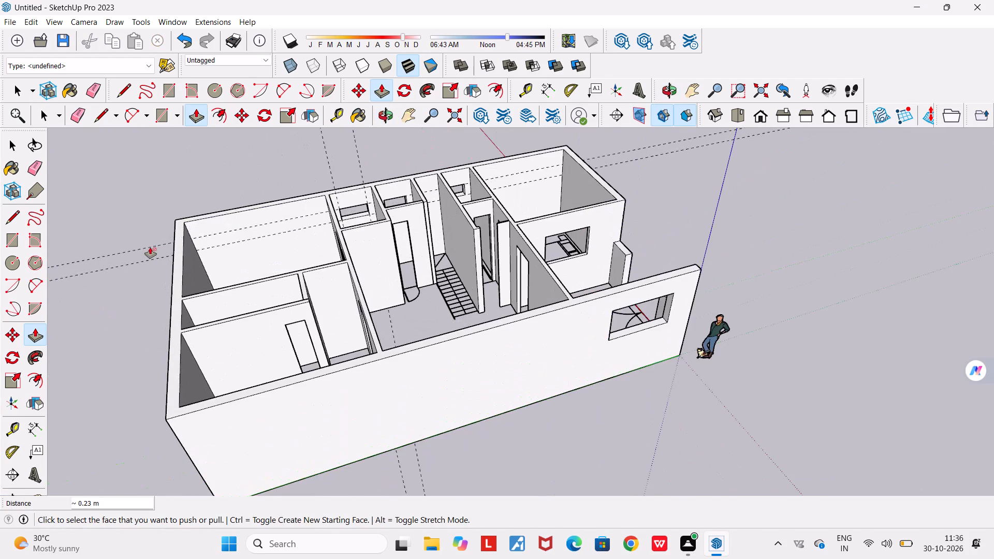
pyautogui.moveTo(150, 247); pyautogui.dragTo(73, 354, button='middle')
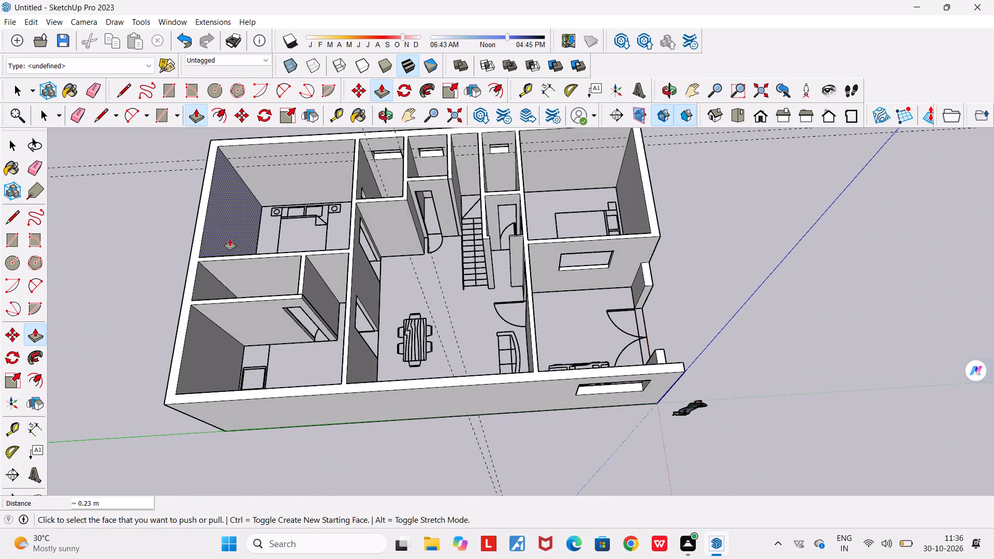
pyautogui.scroll(8, 236, 197)
pyautogui.moveTo(237, 197); pyautogui.dragTo(903, 145, button='middle')
pyautogui.scroll(-4, 904, 145)
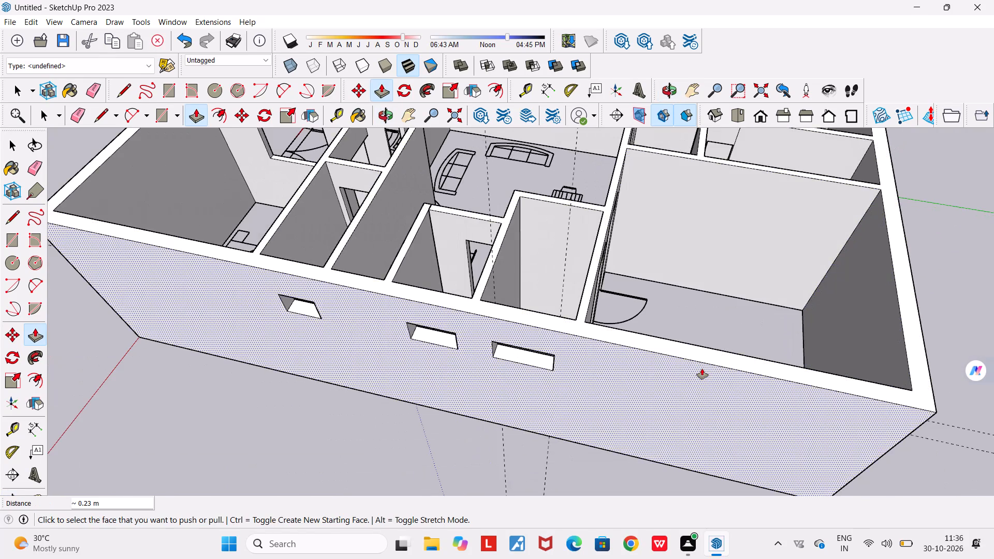
pyautogui.scroll(1, 702, 369)
pyautogui.scroll(2, 723, 315)
pyautogui.moveTo(723, 315); pyautogui.dragTo(439, 286, button='middle')
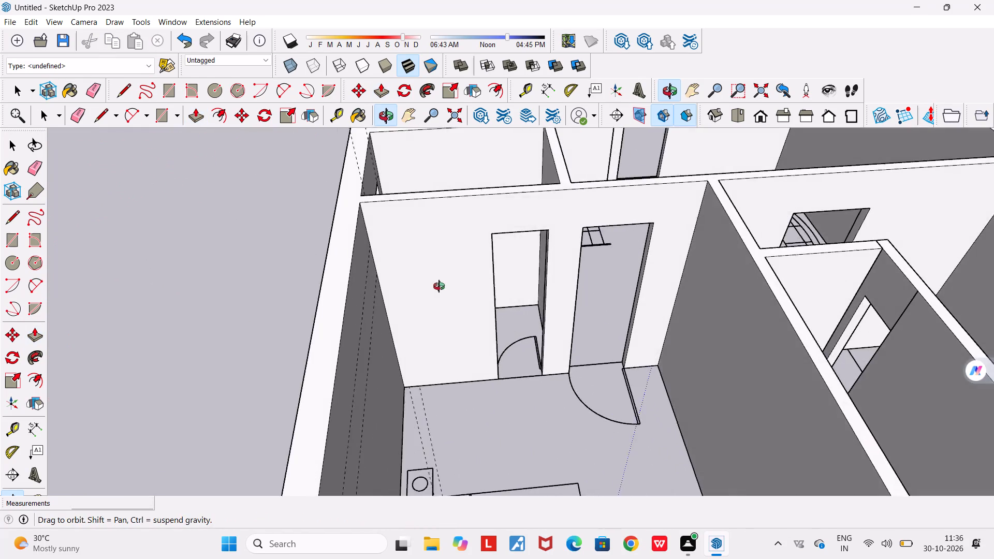
pyautogui.moveTo(439, 286); pyautogui.dragTo(376, 271, button='middle')
pyautogui.scroll(-3, 376, 271)
pyautogui.moveTo(408, 302); pyautogui.dragTo(250, 290, button='middle')
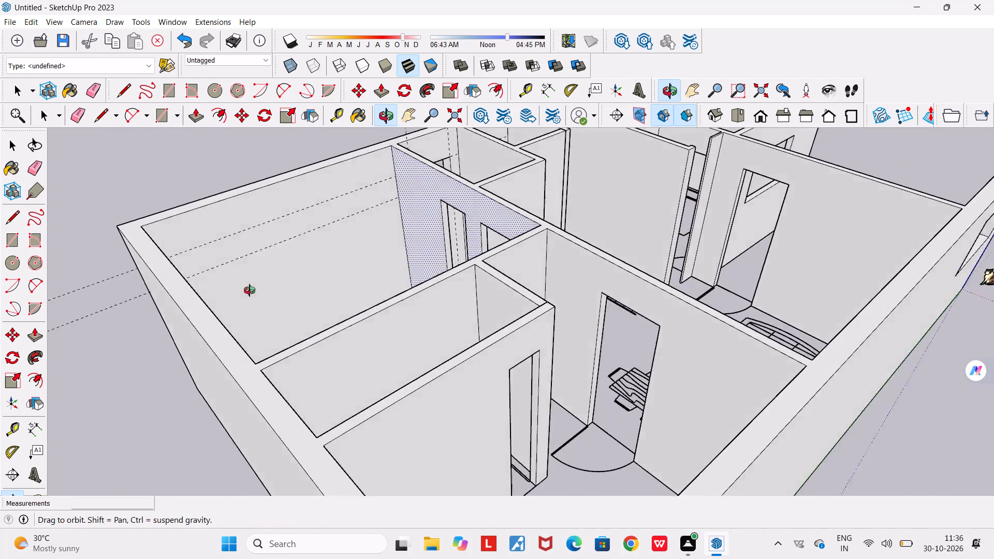
pyautogui.moveTo(250, 290); pyautogui.dragTo(135, 338, button='middle')
pyautogui.scroll(-3, 135, 338)
pyautogui.scroll(3, 259, 176)
pyautogui.scroll(-5, 263, 225)
# Erase the two horizontal and two vertical guides used to position the window in the outer wall.
pyautogui.press('space')
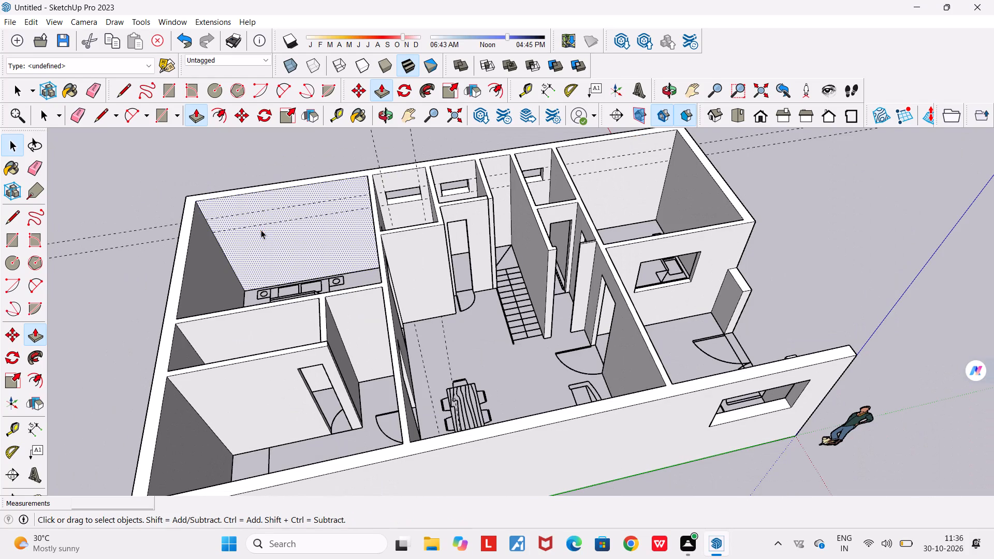
pyautogui.press('e')
pyautogui.moveTo(126, 216); pyautogui.dragTo(126, 258)
pyautogui.scroll(-6, 126, 258)
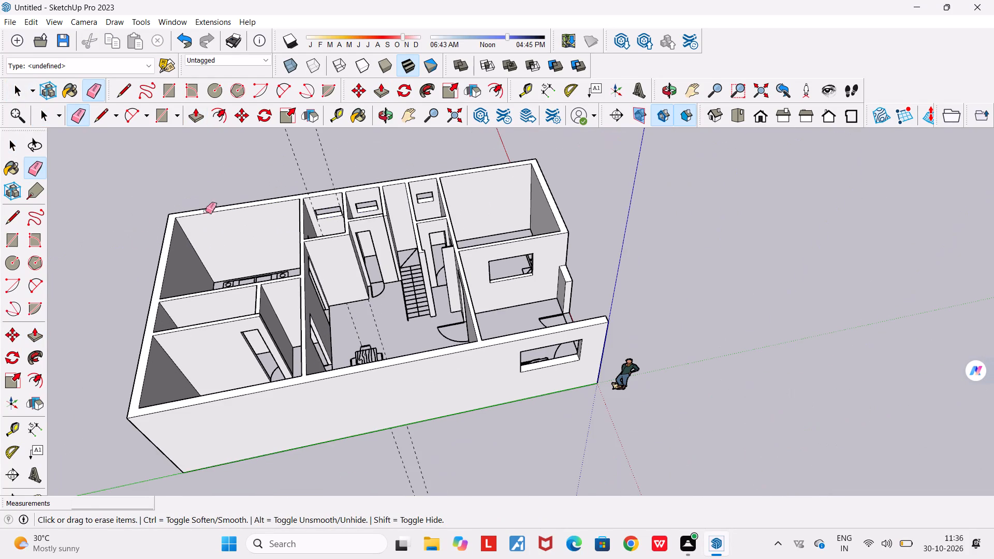
pyautogui.moveTo(295, 176); pyautogui.dragTo(331, 157)
# Examine the whole house in top view and from several sides to compare rooms with and without window openings.
pyautogui.scroll(-5, 332, 157)
pyautogui.moveTo(334, 222); pyautogui.dragTo(334, 238, button='middle')
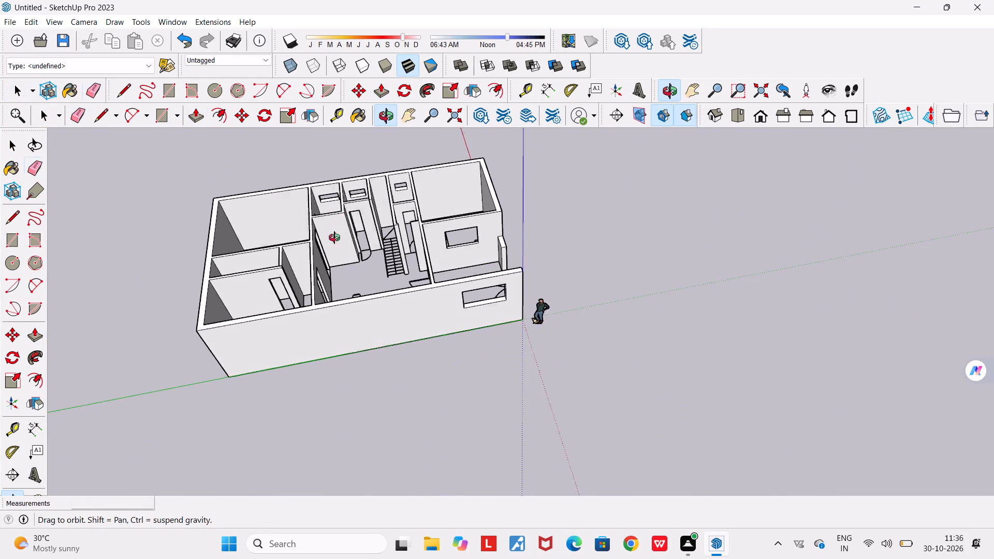
pyautogui.moveTo(334, 238); pyautogui.dragTo(328, 281, button='middle')
pyautogui.scroll(6, 215, 209)
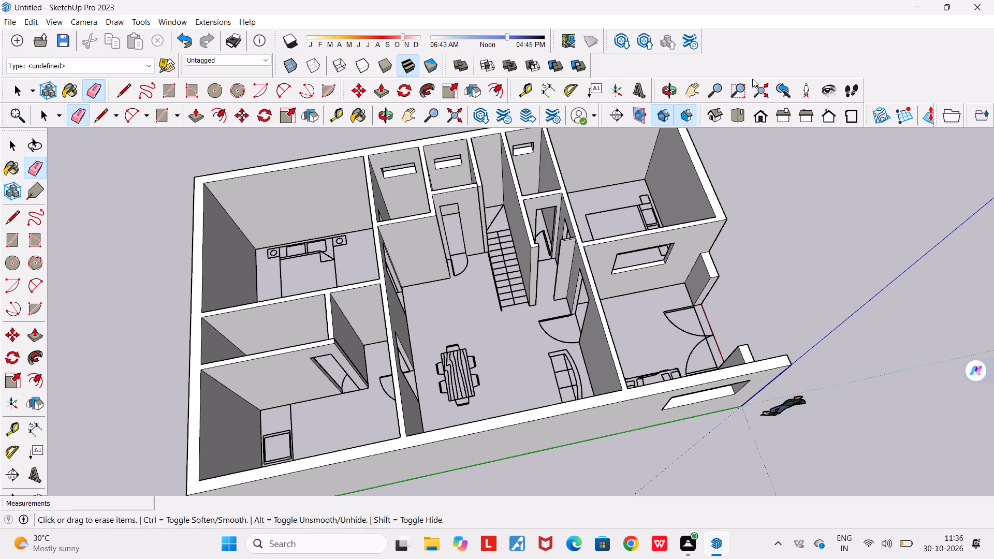
pyautogui.click(732, 121)
pyautogui.scroll(-6, 649, 239)
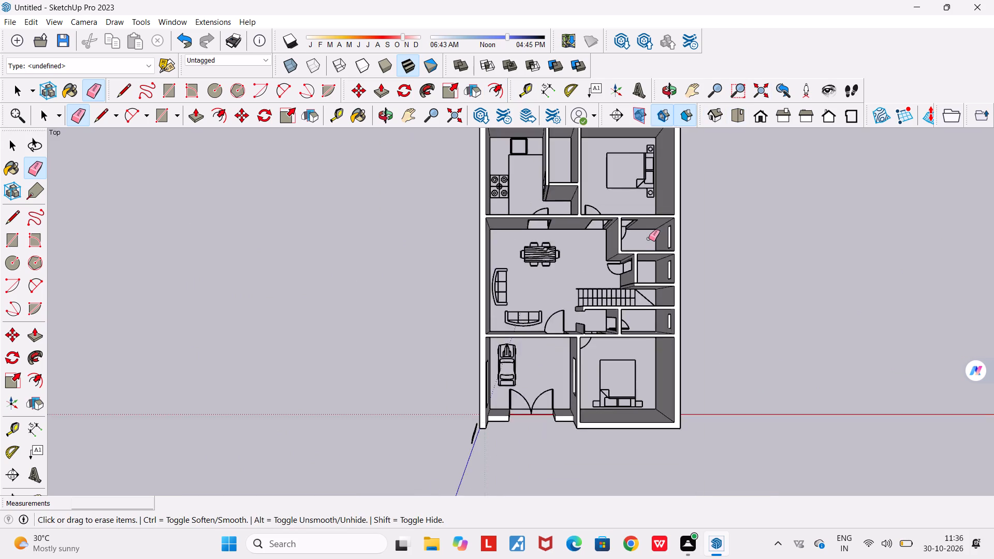
pyautogui.scroll(-3, 649, 239)
pyautogui.moveTo(597, 357); pyautogui.dragTo(712, 312, button='middle')
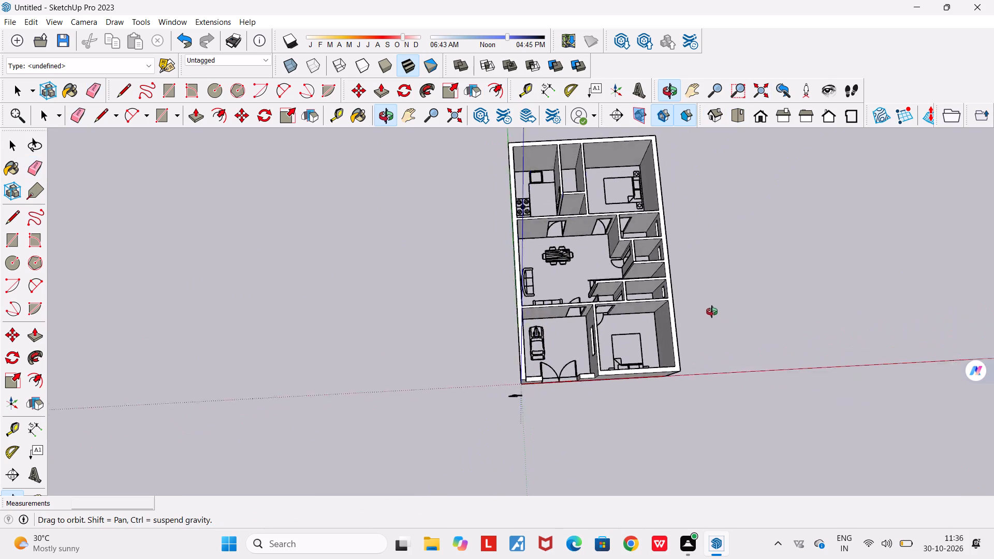
pyautogui.moveTo(712, 312); pyautogui.dragTo(384, 308, button='middle')
pyautogui.scroll(-4, 384, 308)
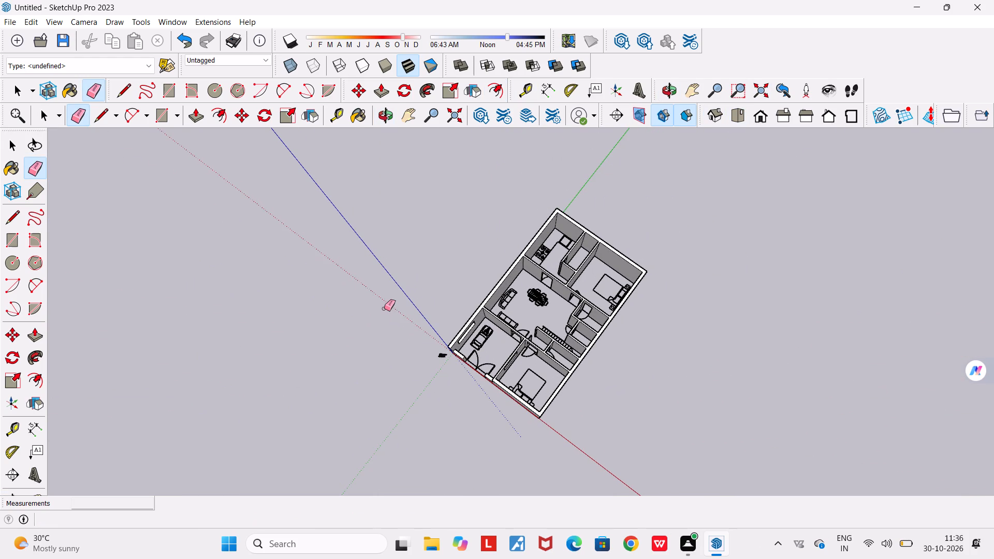
pyautogui.moveTo(390, 307); pyautogui.dragTo(71, 211, button='middle')
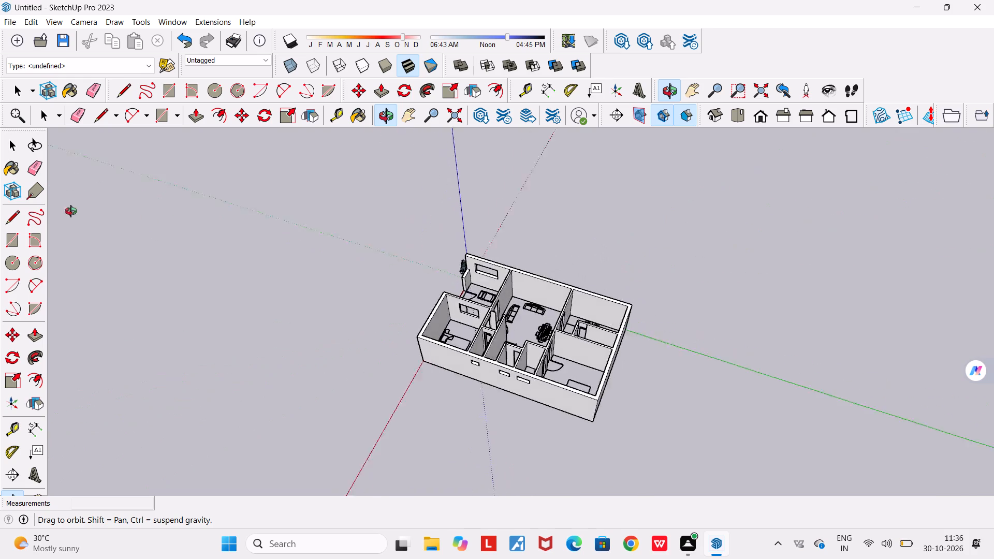
pyautogui.moveTo(71, 211); pyautogui.dragTo(47, 208, button='middle')
pyautogui.scroll(4, 540, 288)
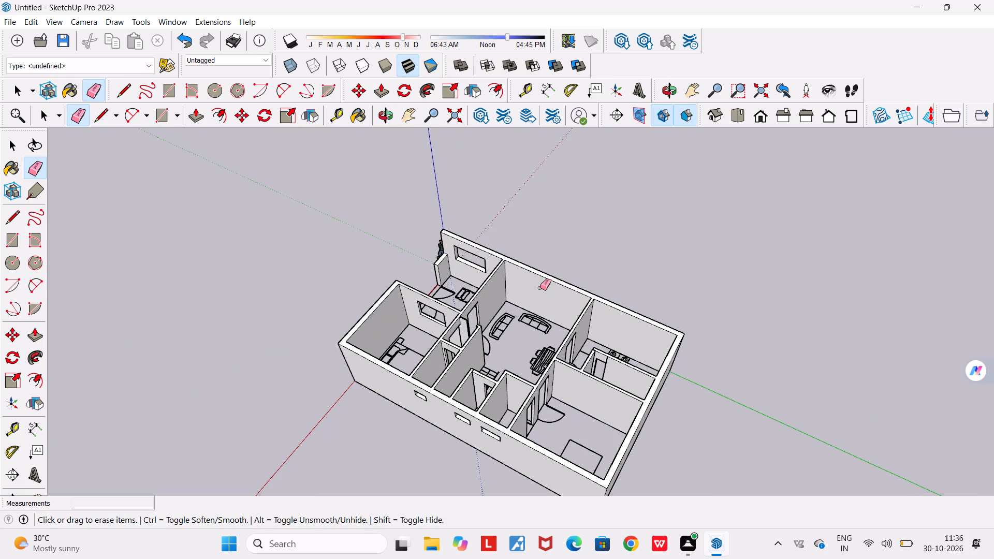
pyautogui.scroll(4, 540, 288)
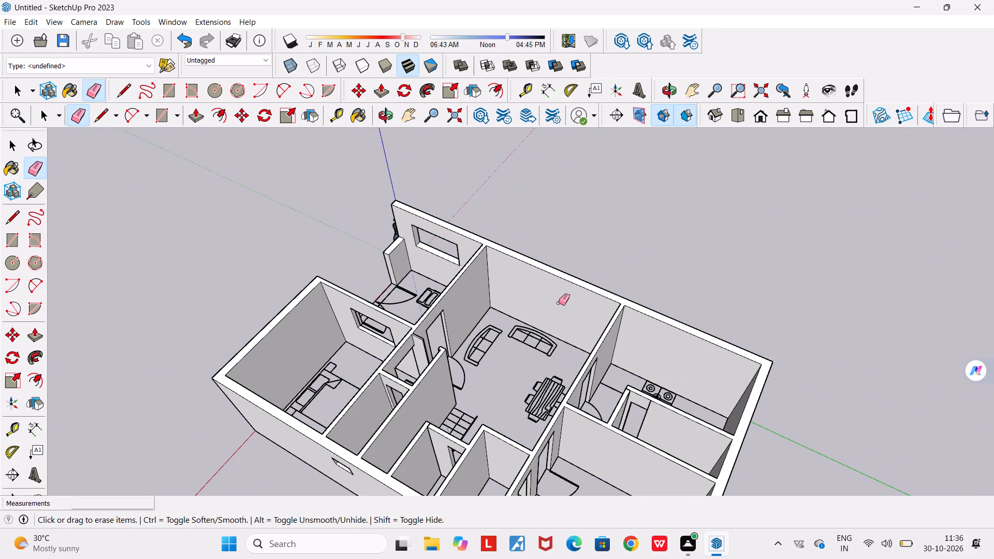
pyautogui.scroll(-5, 559, 303)
pyautogui.moveTo(588, 433); pyautogui.dragTo(752, 473, button='middle')
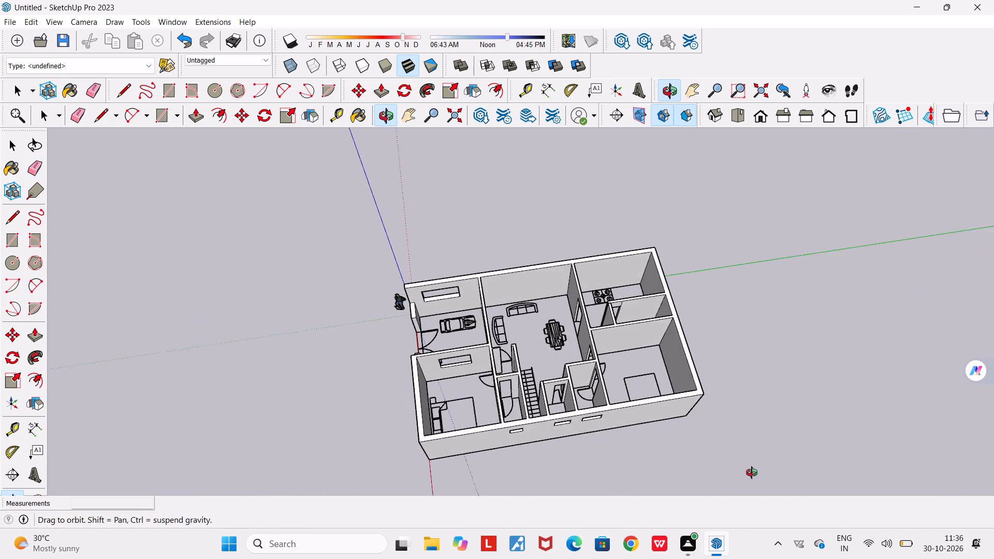
pyautogui.moveTo(752, 473); pyautogui.dragTo(756, 475, button='middle')
pyautogui.scroll(6, 651, 293)
pyautogui.moveTo(600, 416); pyautogui.dragTo(629, 429, button='middle')
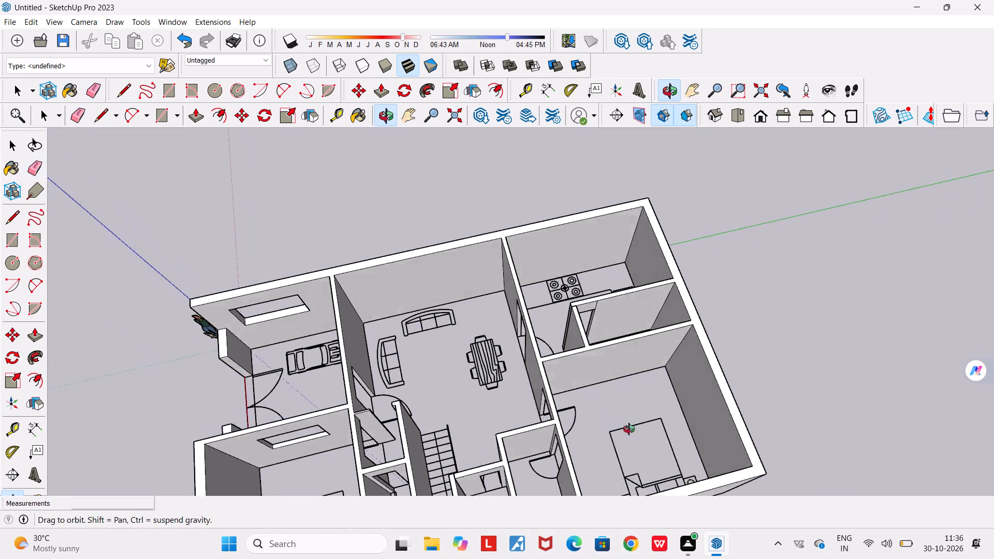
pyautogui.moveTo(629, 429); pyautogui.dragTo(743, 455, button='middle')
pyautogui.scroll(5, 634, 278)
pyautogui.scroll(-4, 629, 276)
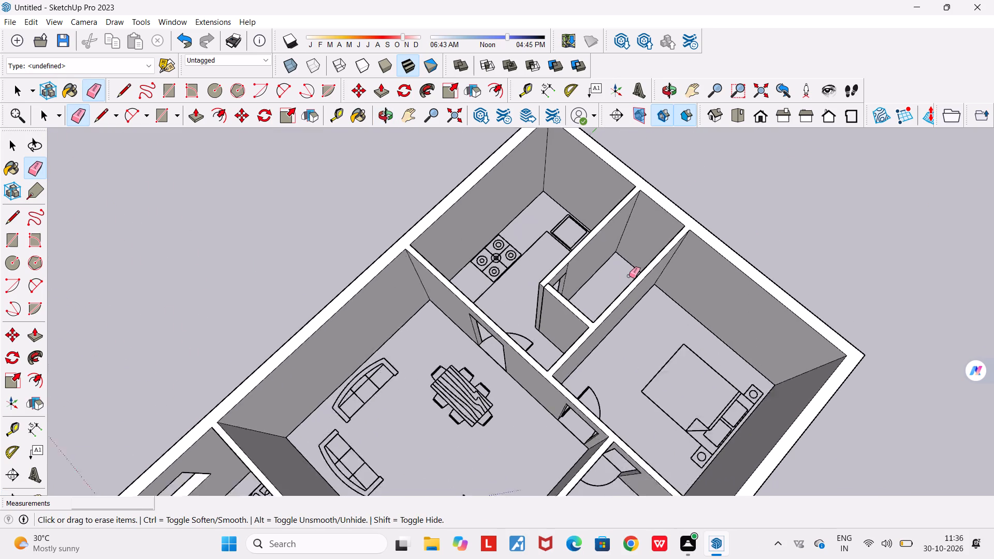
pyautogui.scroll(-3, 629, 276)
pyautogui.moveTo(619, 271); pyautogui.dragTo(490, 190, button='middle')
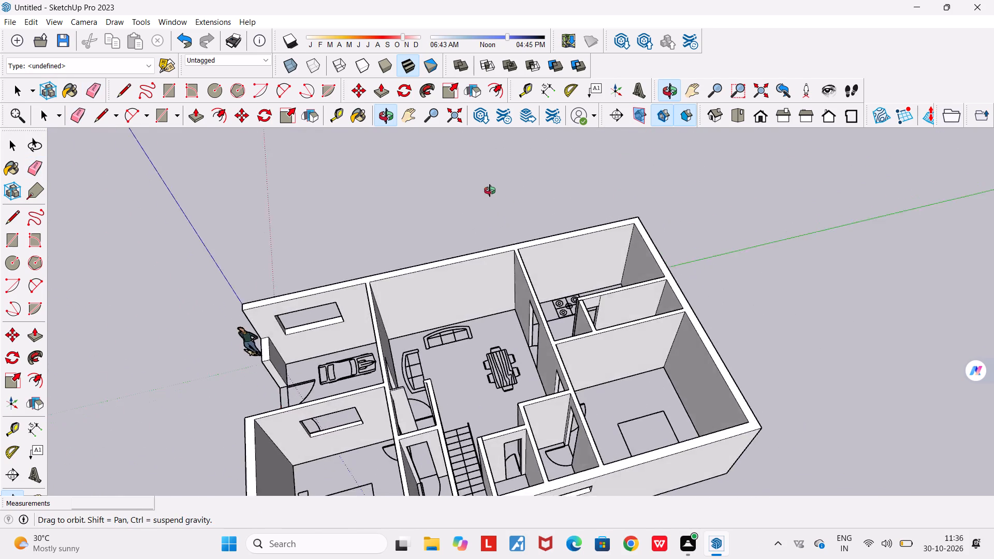
pyautogui.moveTo(490, 190); pyautogui.dragTo(392, 188, button='middle')
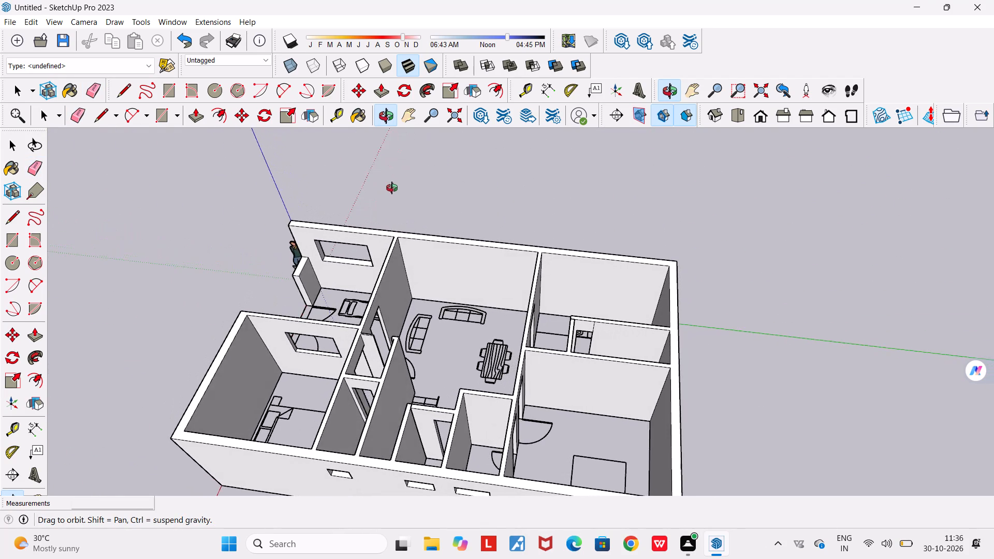
pyautogui.moveTo(392, 188); pyautogui.dragTo(398, 187, button='middle')
# Examine the kitchen's outer wall behind the stove up close.
pyautogui.scroll(4, 647, 266)
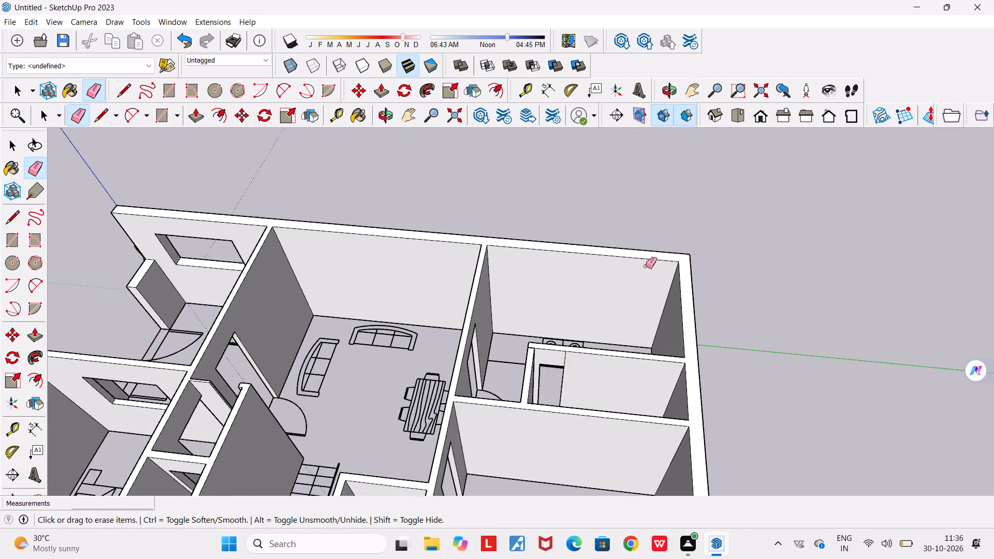
pyautogui.scroll(1, 646, 266)
pyautogui.moveTo(609, 321); pyautogui.dragTo(638, 342, button='middle')
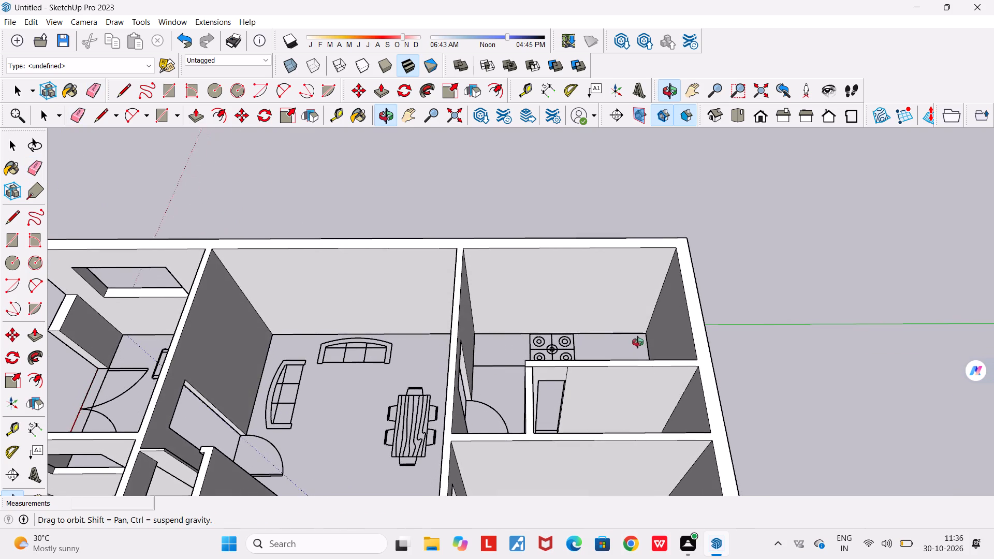
pyautogui.moveTo(638, 342); pyautogui.dragTo(636, 340, button='middle')
pyautogui.scroll(2, 566, 290)
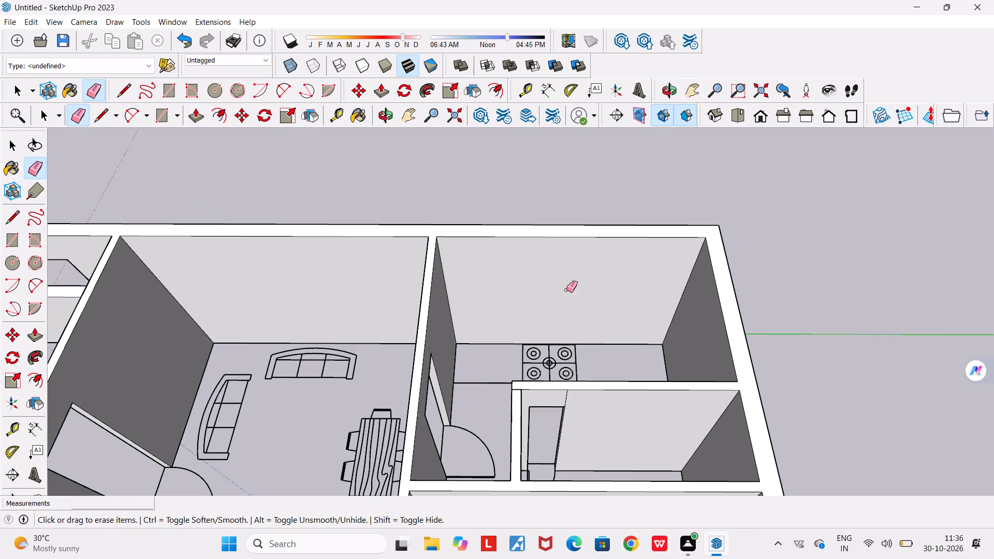
pyautogui.scroll(1, 566, 290)
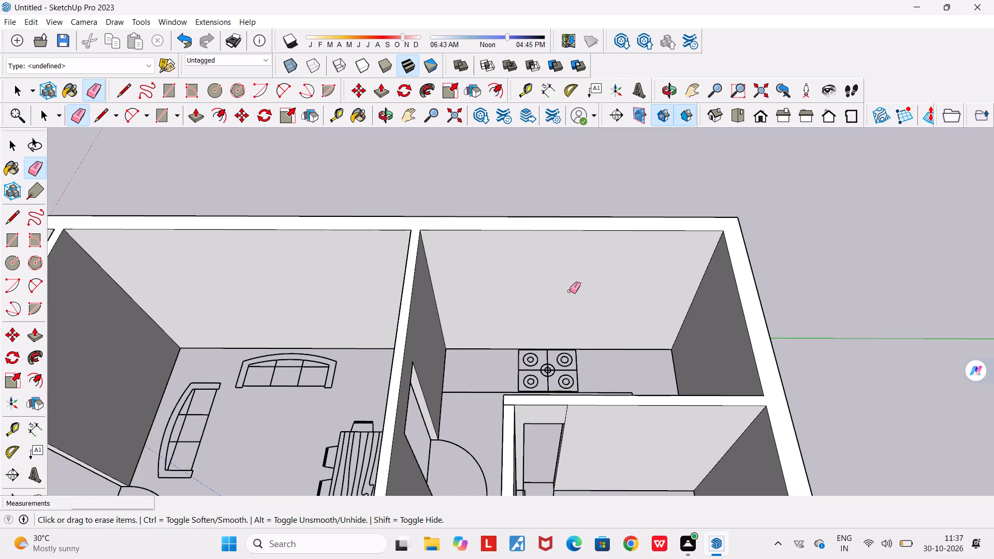
pyautogui.scroll(1, 569, 291)
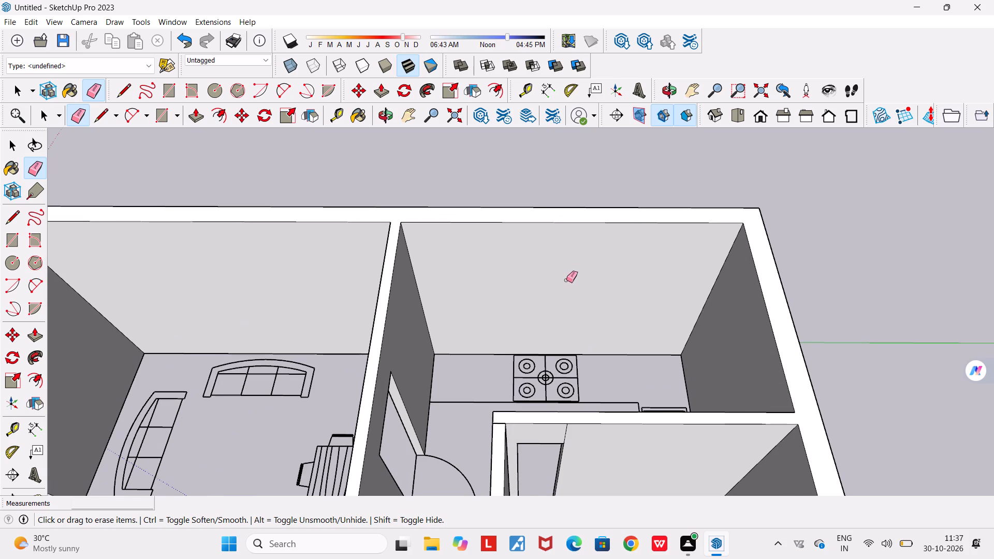
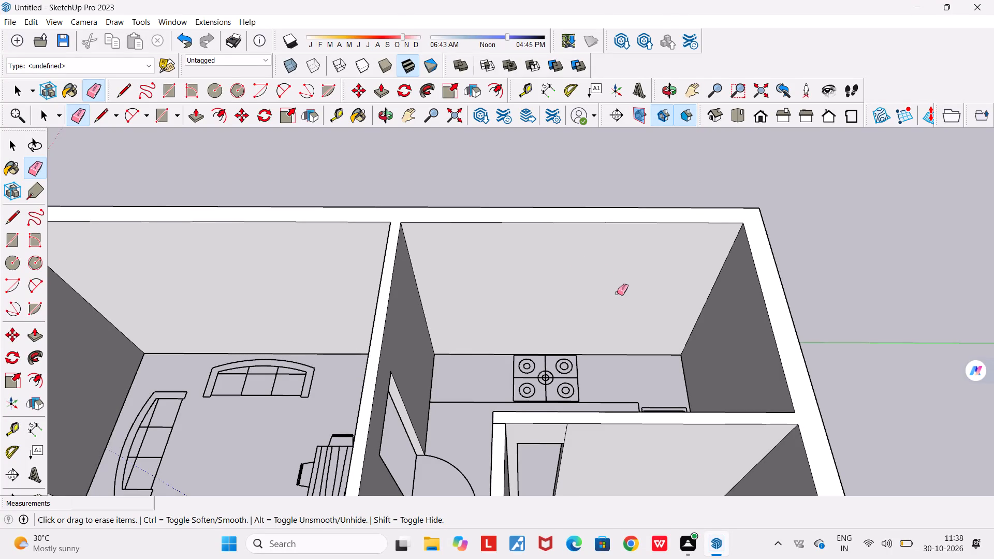
# Examine the kitchen's floor and walls from above and from several sides.
pyautogui.press('Escape')
pyautogui.press('space')
pyautogui.scroll(2, 606, 339)
pyautogui.scroll(-4, 606, 339)
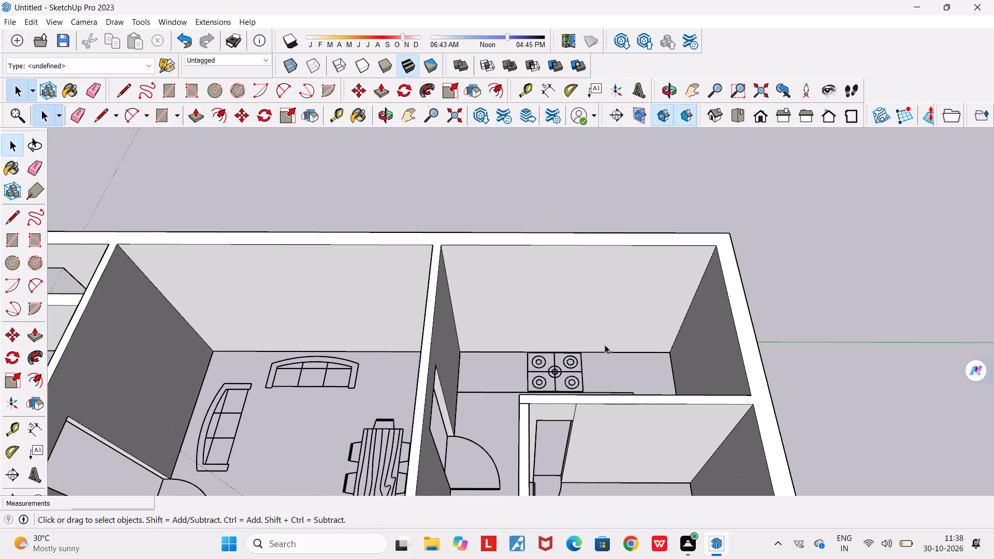
pyautogui.moveTo(582, 363); pyautogui.dragTo(855, 434, button='middle')
pyautogui.scroll(1, 612, 311)
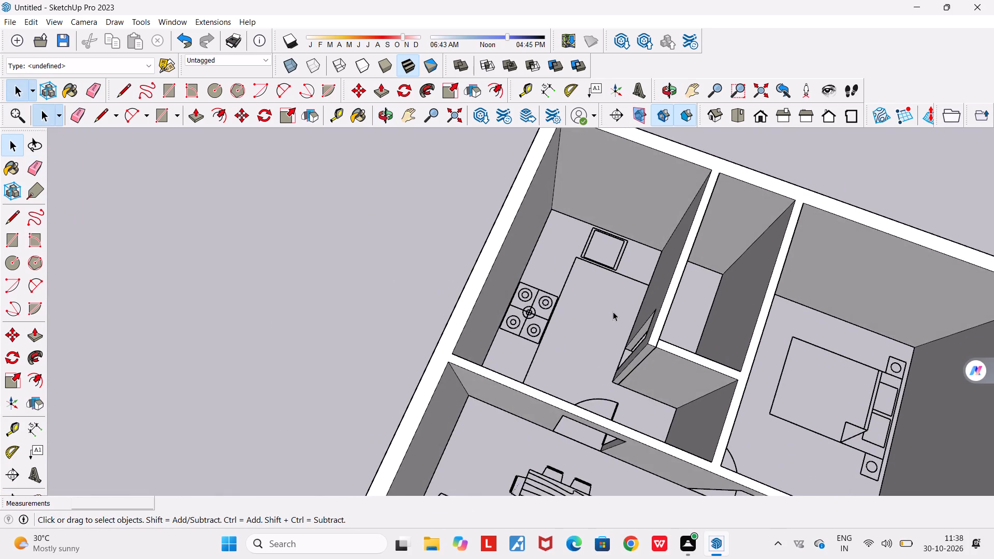
pyautogui.scroll(3, 613, 312)
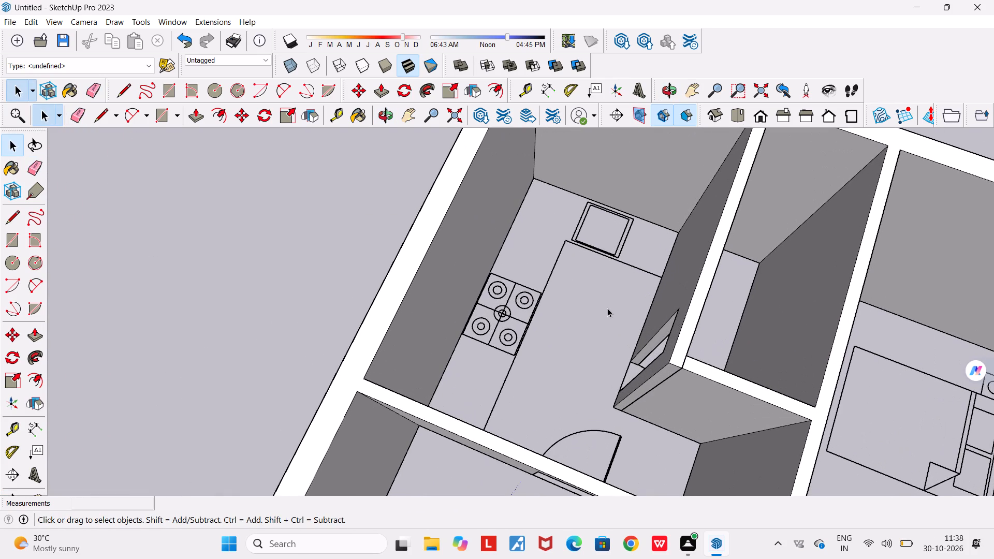
pyautogui.scroll(-4, 607, 308)
pyautogui.moveTo(608, 334); pyautogui.dragTo(680, 356, button='middle')
pyautogui.scroll(-4, 679, 355)
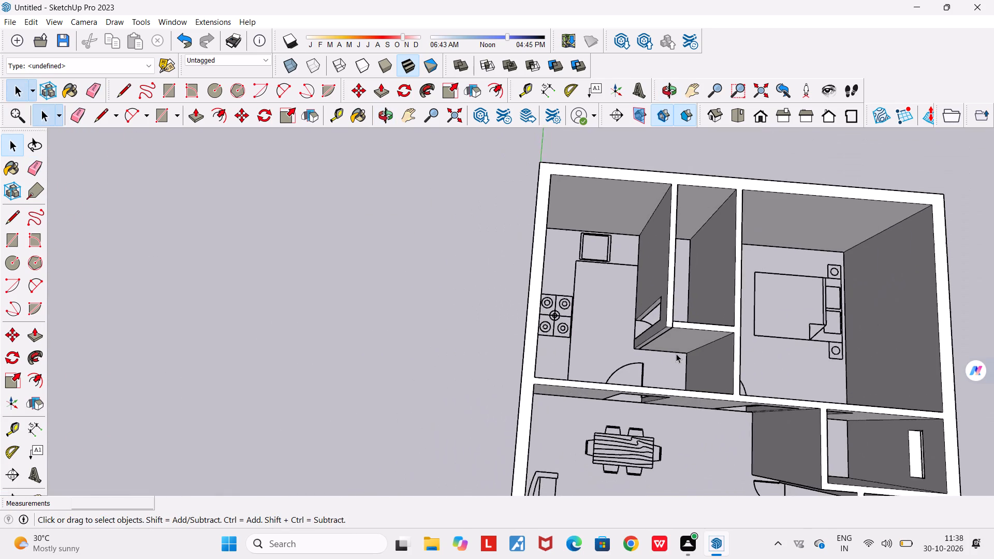
pyautogui.scroll(4, 638, 348)
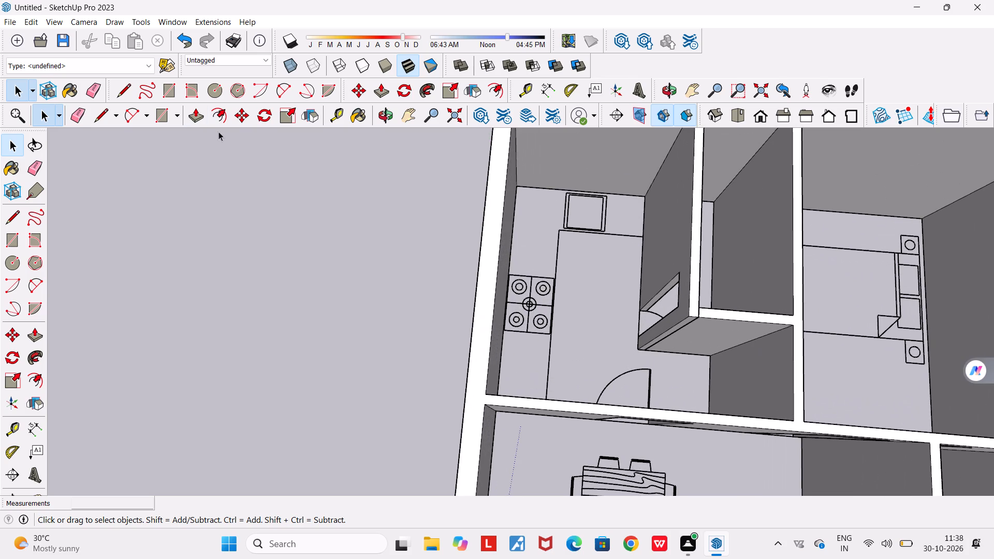
# Trace the kitchen floor's outline with lines along its back edge, around the recess and along the door wall to the stove-side corner.
pyautogui.click(170, 96)
pyautogui.scroll(3, 519, 188)
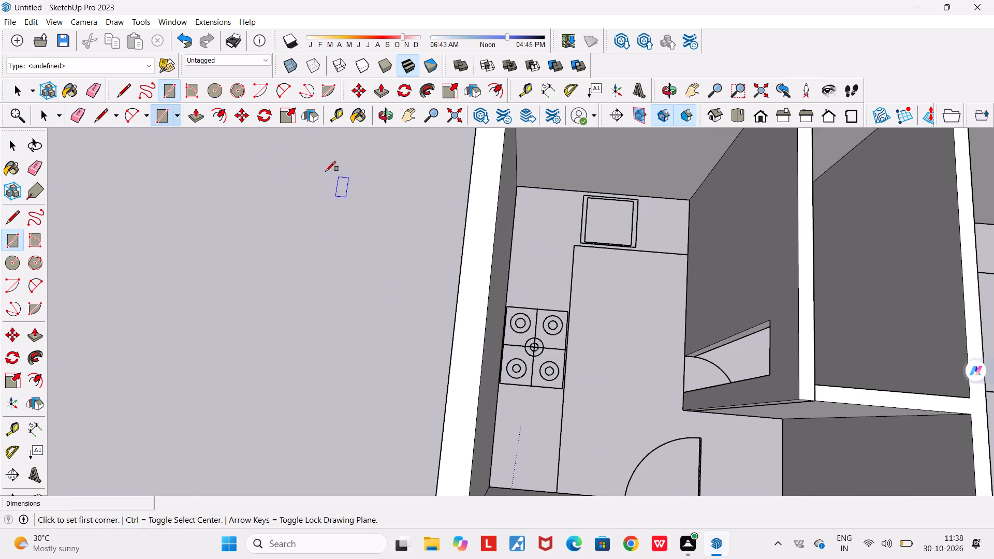
pyautogui.click(127, 95)
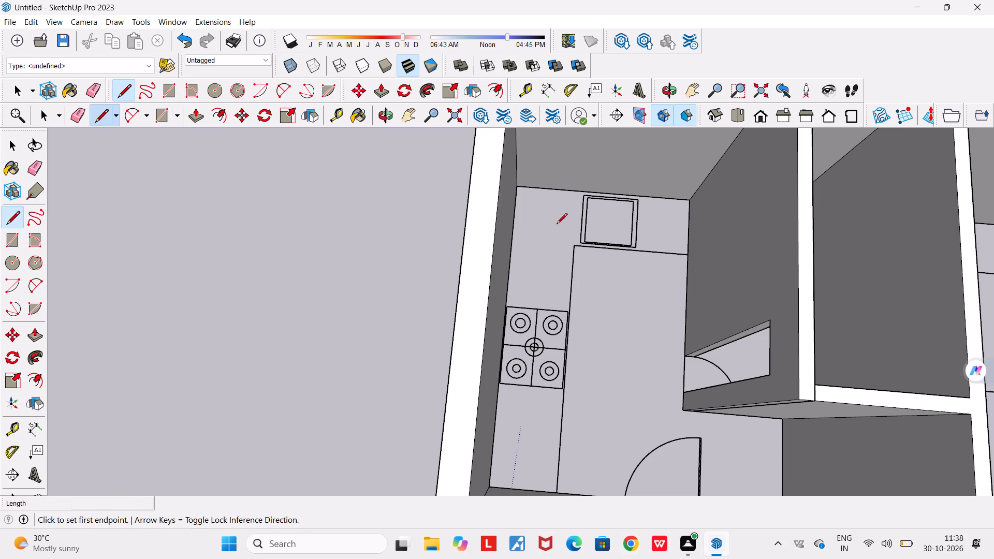
pyautogui.scroll(3, 531, 195)
pyautogui.click(517, 186)
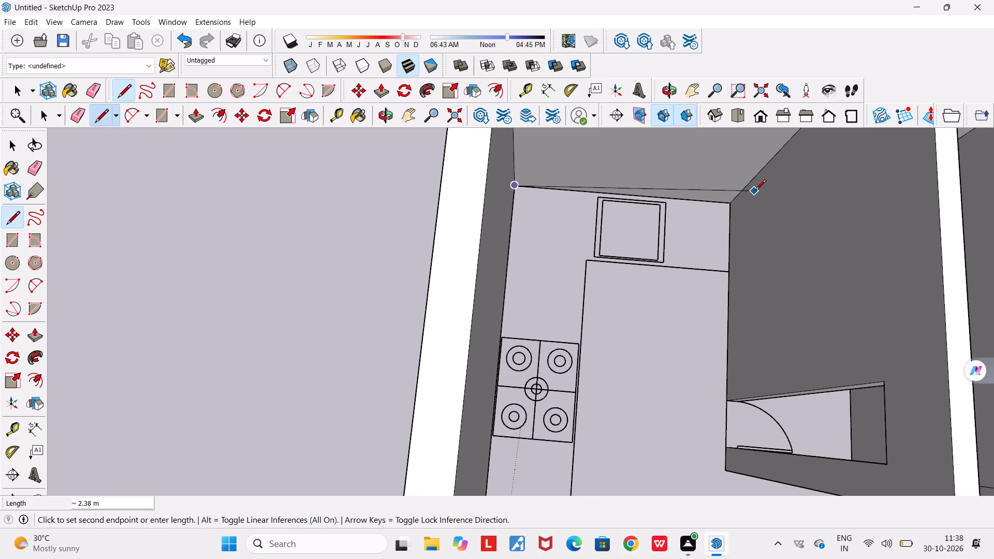
pyautogui.click(733, 203)
pyautogui.scroll(-5, 734, 264)
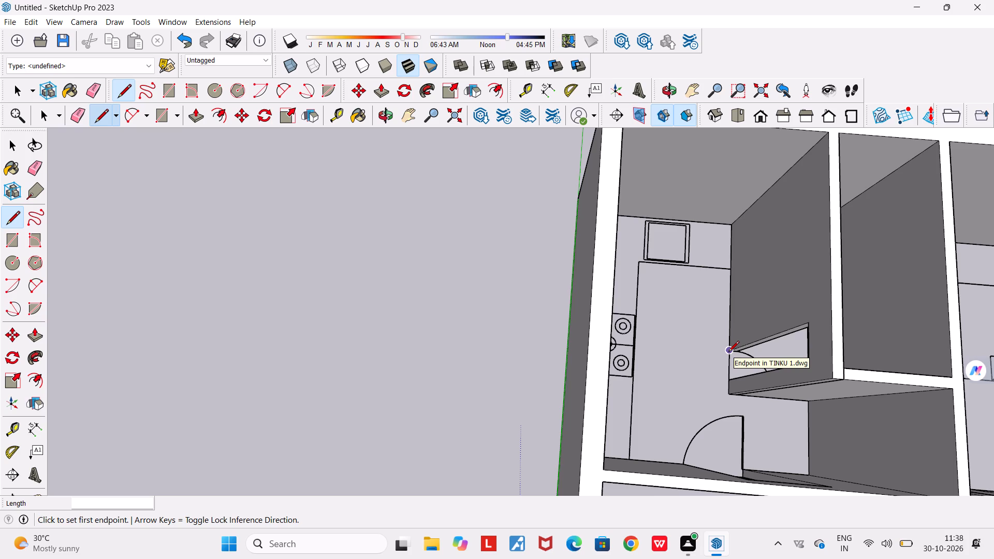
pyautogui.click(729, 398)
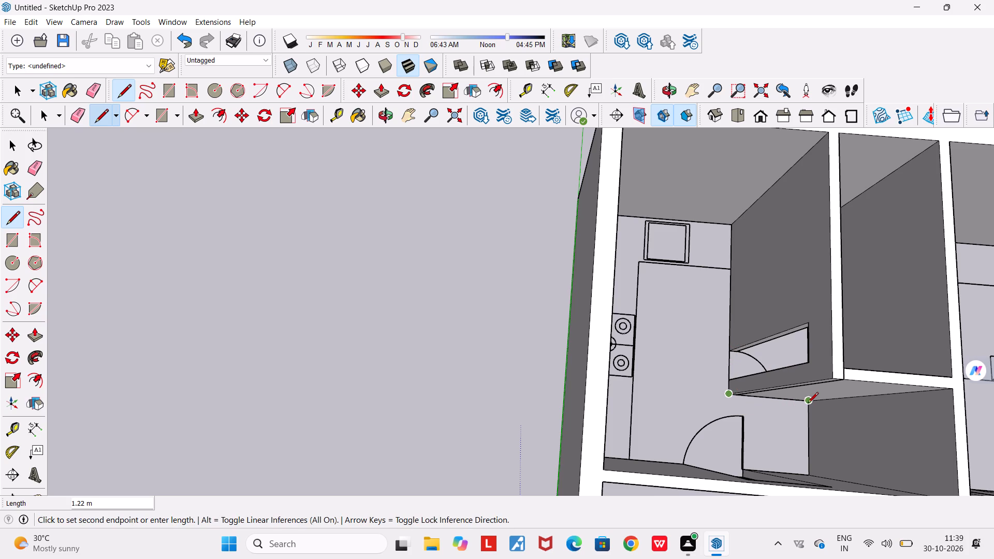
pyautogui.click(808, 404)
pyautogui.click(811, 473)
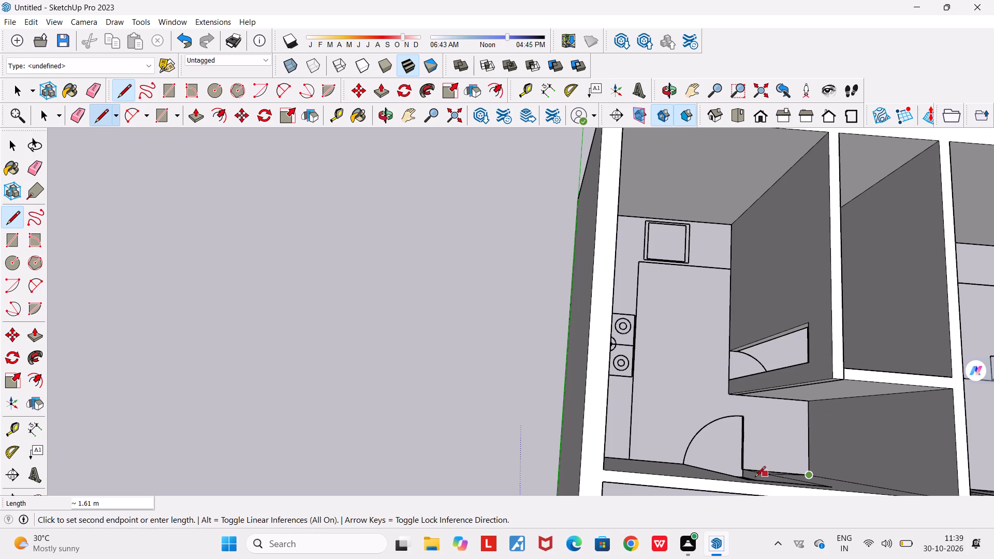
pyautogui.moveTo(594, 455); pyautogui.dragTo(520, 428, button='middle')
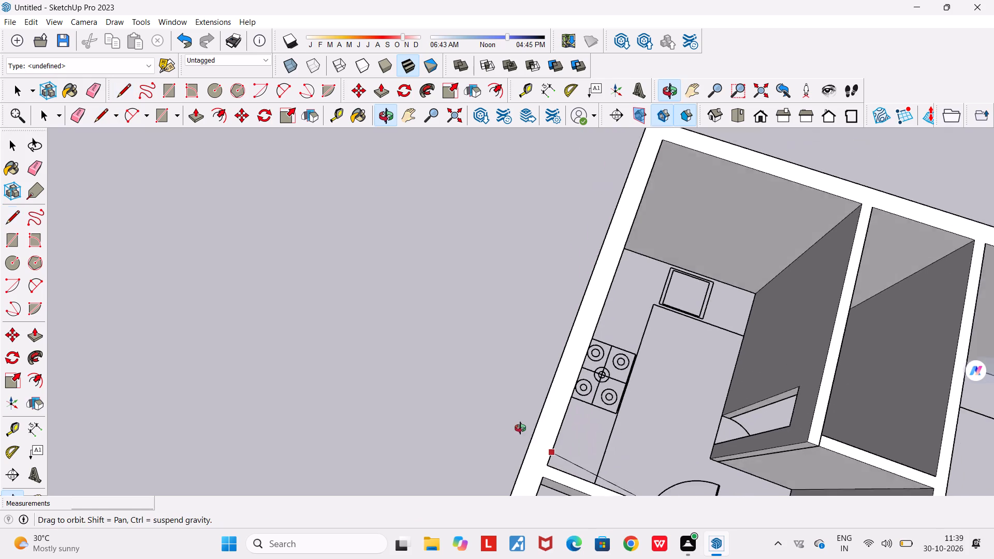
pyautogui.moveTo(520, 428); pyautogui.dragTo(504, 420, button='middle')
pyautogui.moveTo(529, 459); pyautogui.dragTo(339, 452, button='middle')
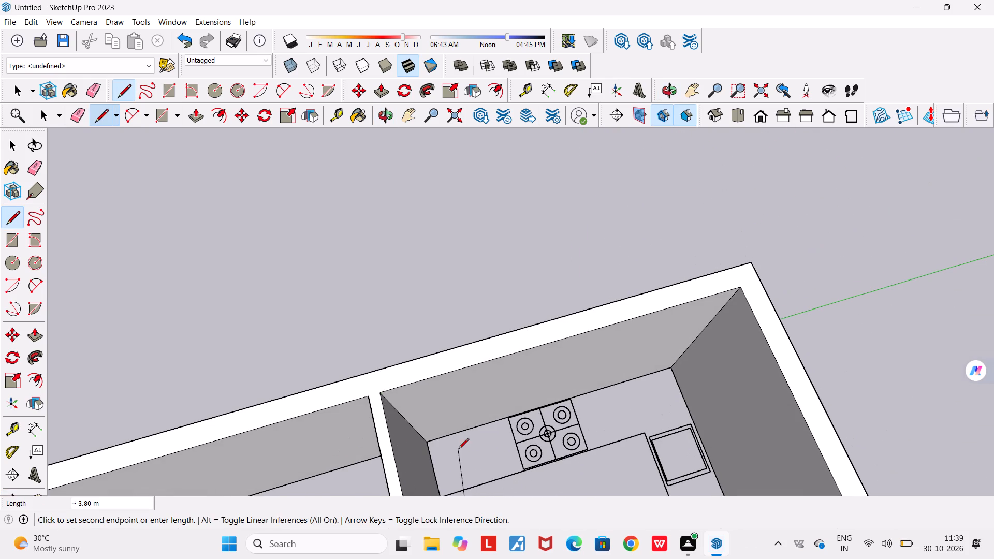
pyautogui.click(428, 445)
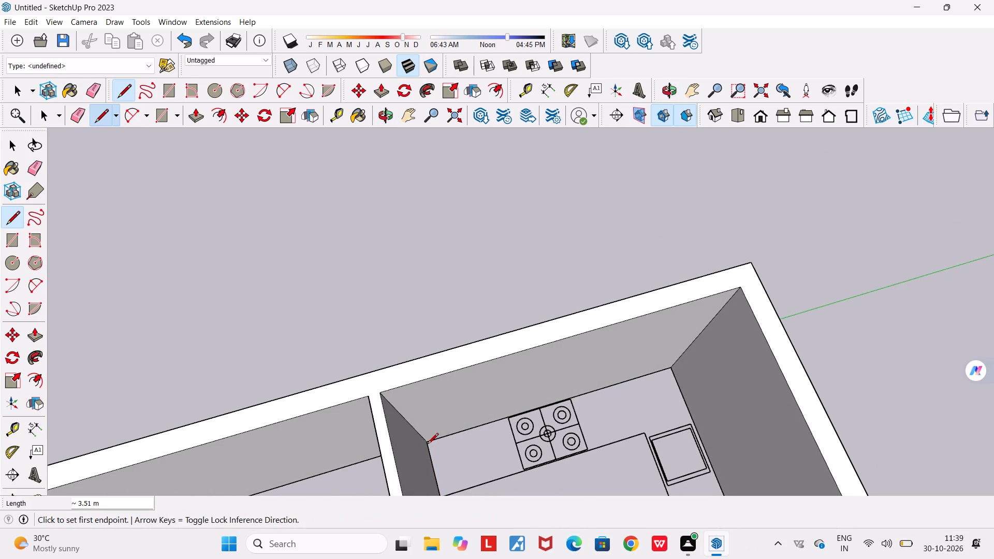
# Trace a line along the base of the kitchen's outer wall behind the stove, from corner to corner.
pyautogui.click(671, 368)
pyautogui.scroll(-7, 671, 368)
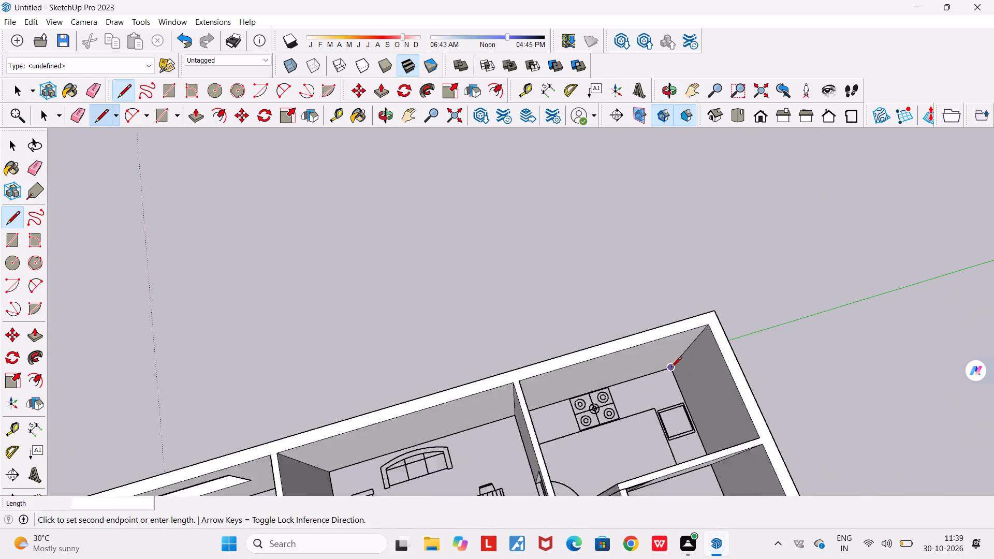
pyautogui.scroll(-5, 669, 368)
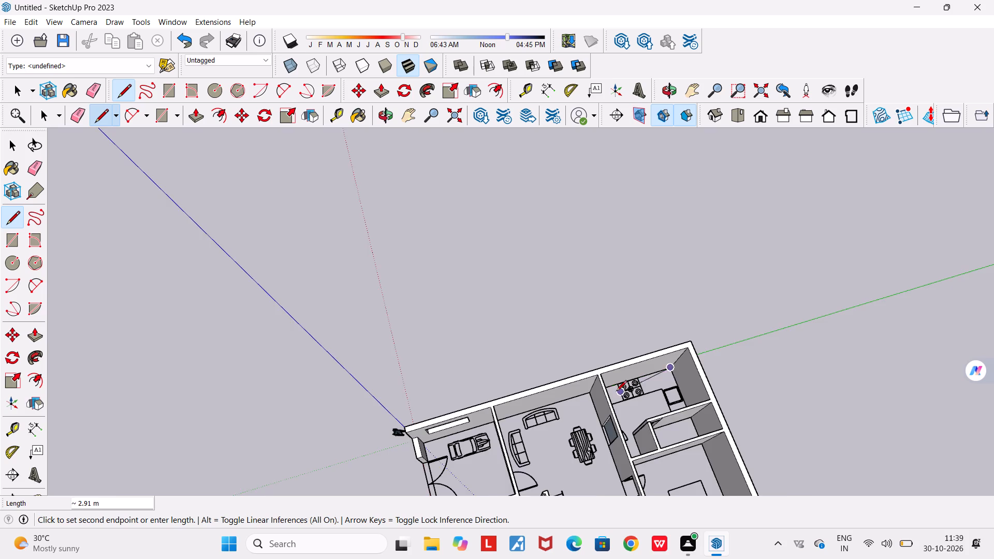
pyautogui.scroll(9, 616, 392)
pyautogui.moveTo(601, 384); pyautogui.dragTo(520, 377, button='middle')
pyautogui.moveTo(581, 421); pyautogui.dragTo(515, 383, button='middle')
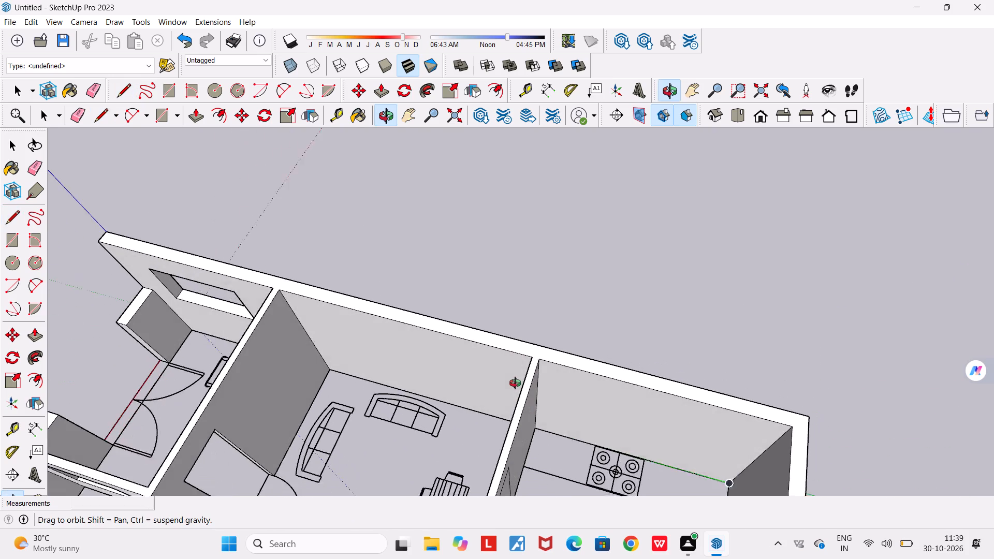
pyautogui.moveTo(515, 383); pyautogui.dragTo(508, 379, button='middle')
pyautogui.click(531, 434)
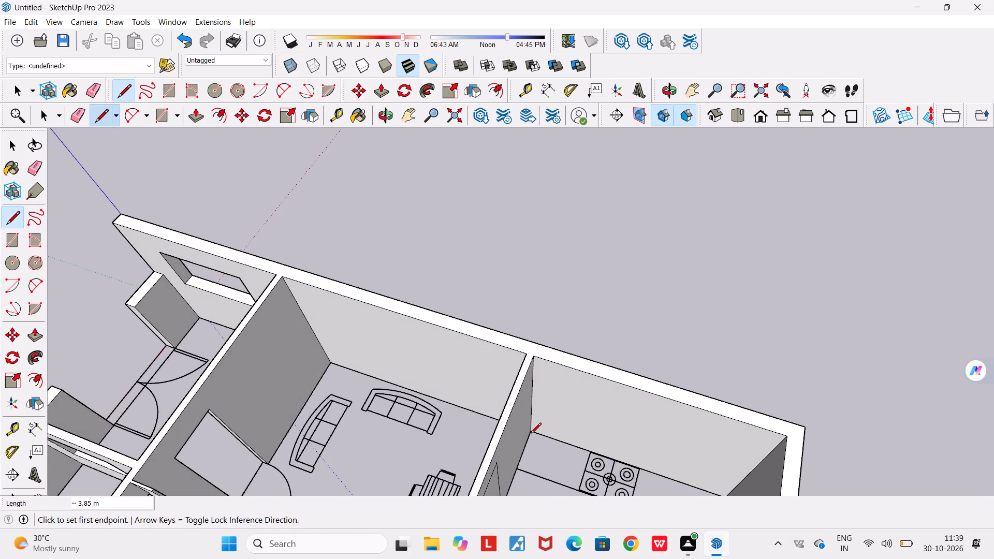
# Examine the kitchen floor and its neighbouring rooms from several sides after tracing the edges.
pyautogui.scroll(-5, 533, 420)
pyautogui.moveTo(547, 471); pyautogui.dragTo(767, 528, button='middle')
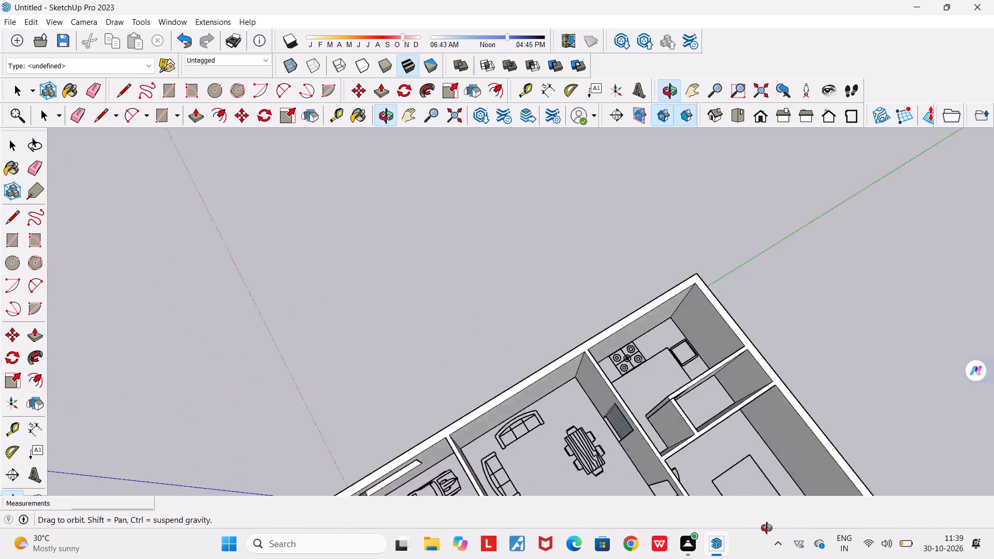
pyautogui.moveTo(767, 528); pyautogui.dragTo(932, 558, button='middle')
pyautogui.moveTo(631, 328); pyautogui.dragTo(645, 427, button='middle')
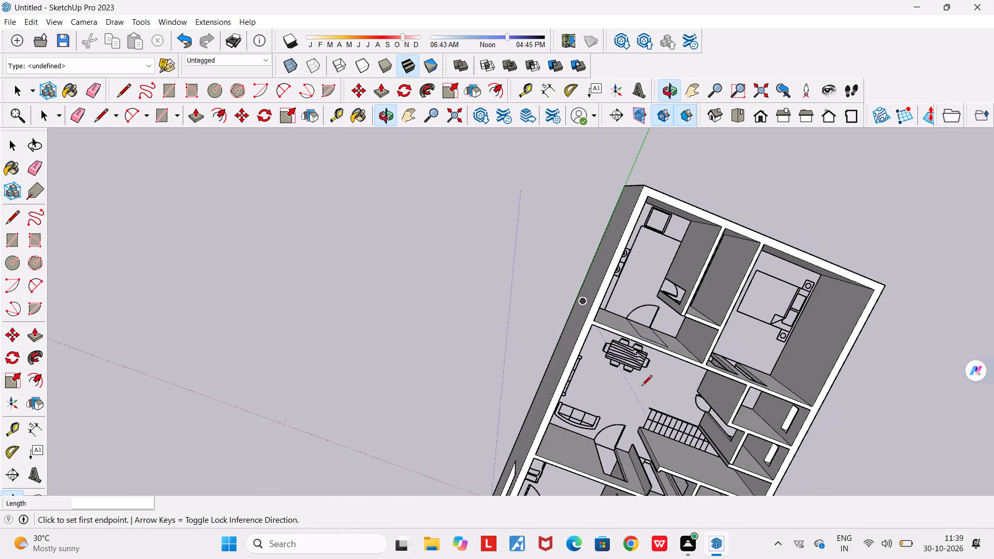
pyautogui.scroll(5, 646, 270)
pyautogui.moveTo(618, 251); pyautogui.dragTo(449, 148, button='middle')
pyautogui.scroll(1, 565, 218)
pyautogui.scroll(-4, 449, 148)
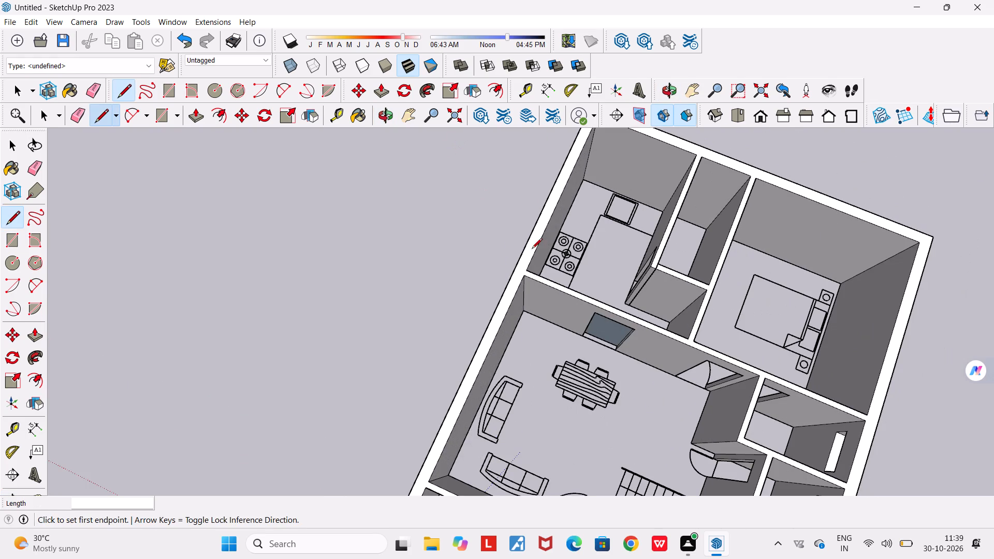
pyautogui.press('space')
pyautogui.moveTo(603, 281); pyautogui.dragTo(845, 284, button='middle')
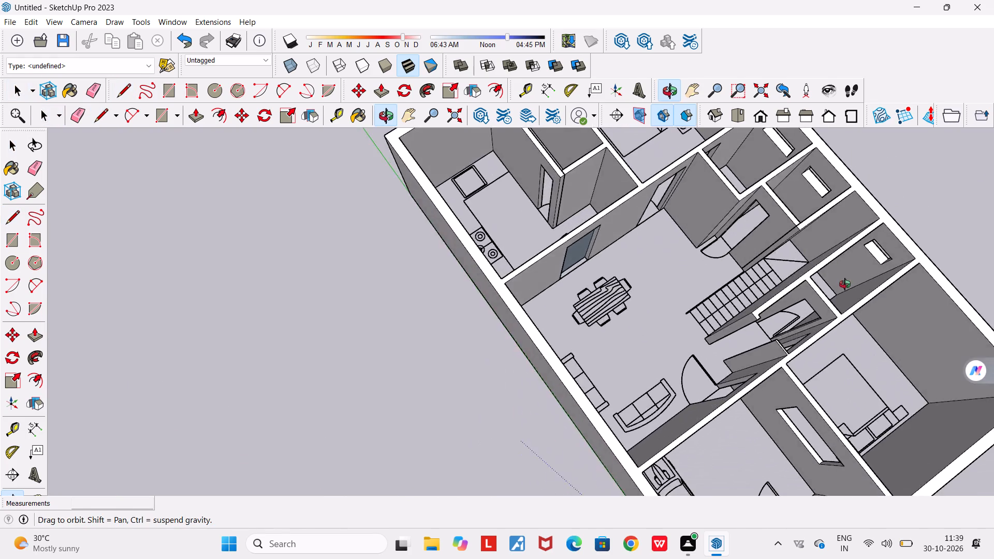
pyautogui.moveTo(845, 284); pyautogui.dragTo(844, 282, button='middle')
pyautogui.scroll(-4, 844, 282)
# In top view, draw a rectangle about 2.29 by 2.74 m on the kitchen floor from the back stove-side corner to the recess corner.
pyautogui.click(737, 113)
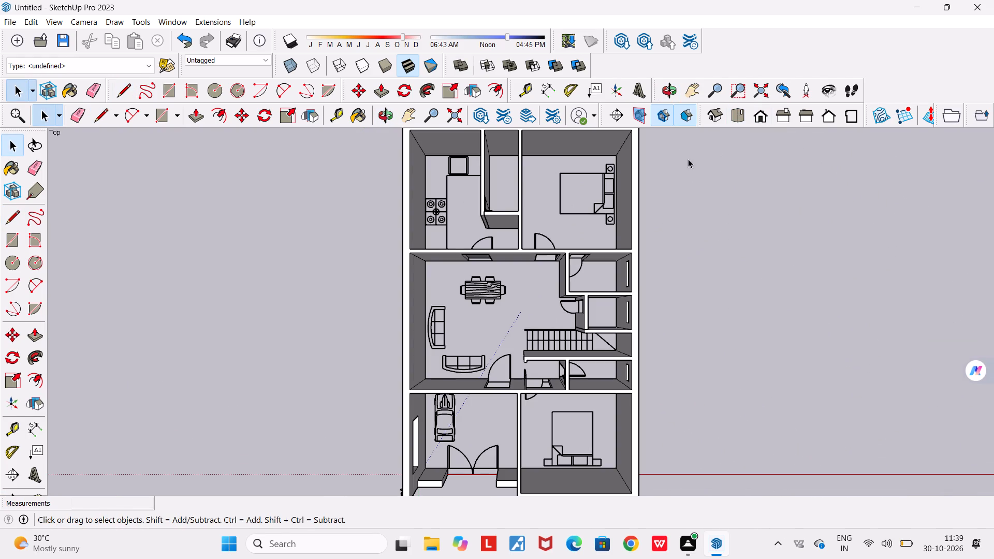
pyautogui.click(688, 89)
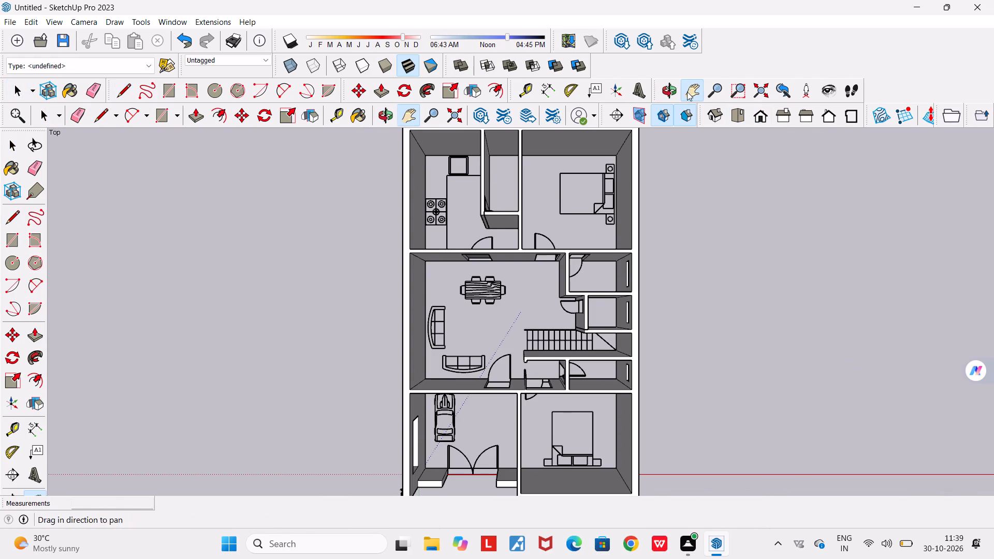
pyautogui.moveTo(475, 224); pyautogui.dragTo(499, 344)
pyautogui.scroll(9, 462, 325)
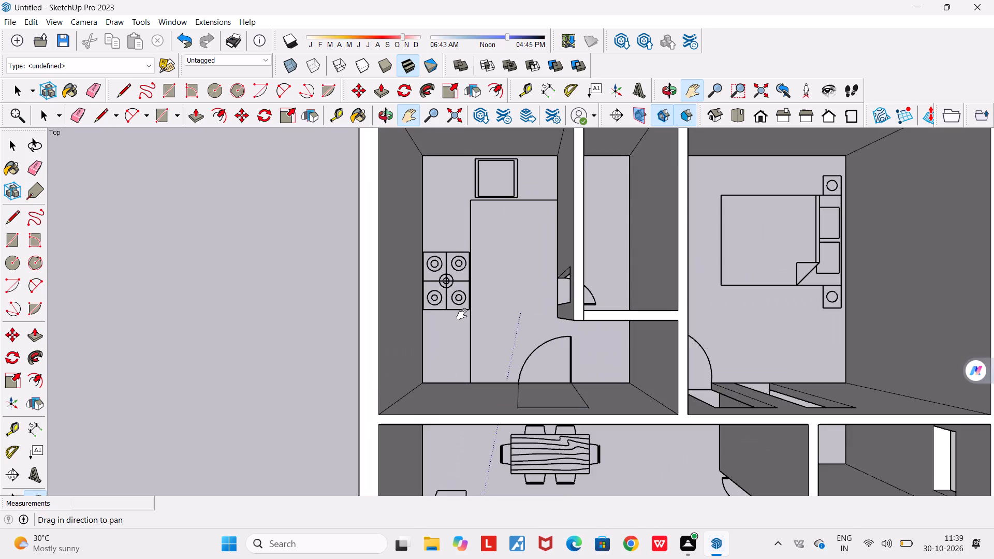
pyautogui.scroll(1, 463, 314)
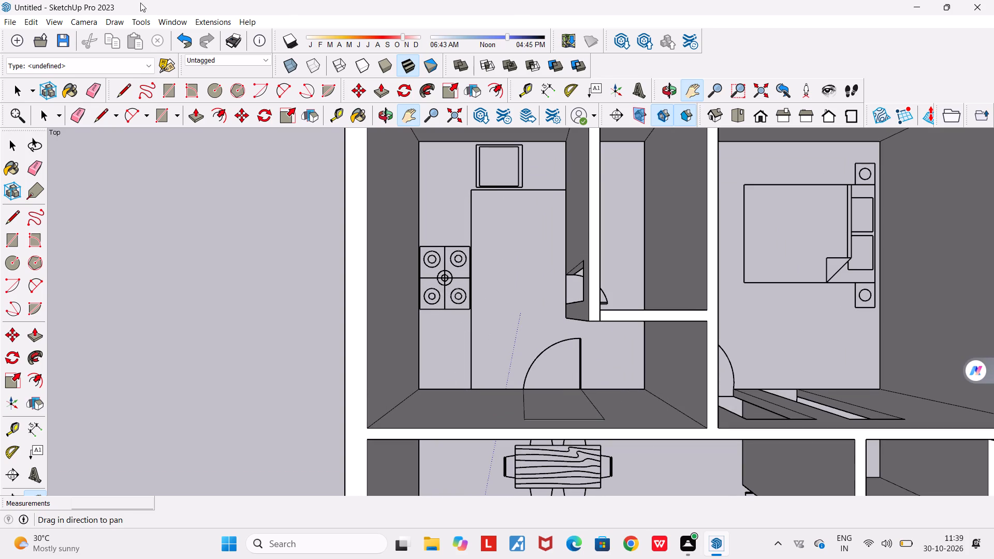
pyautogui.click(166, 90)
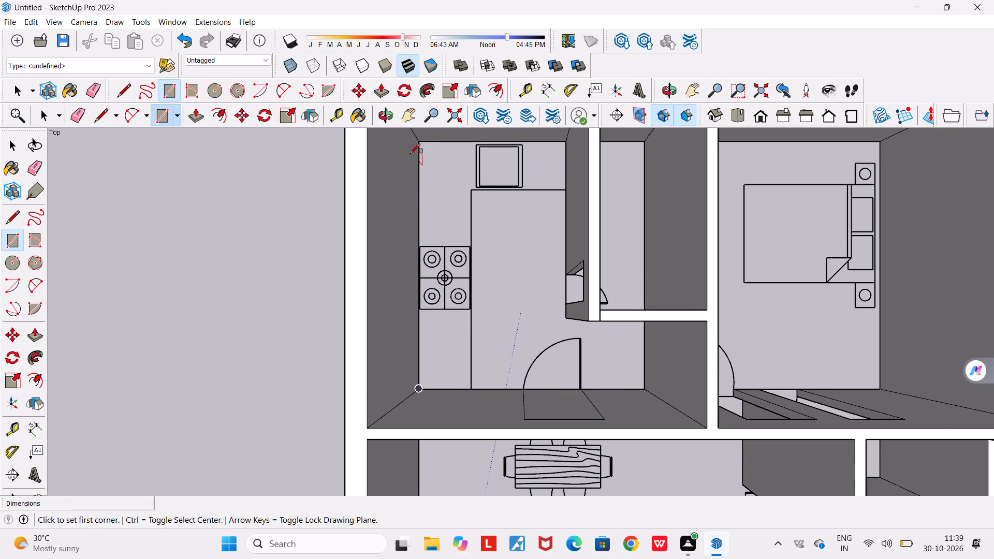
pyautogui.click(418, 143)
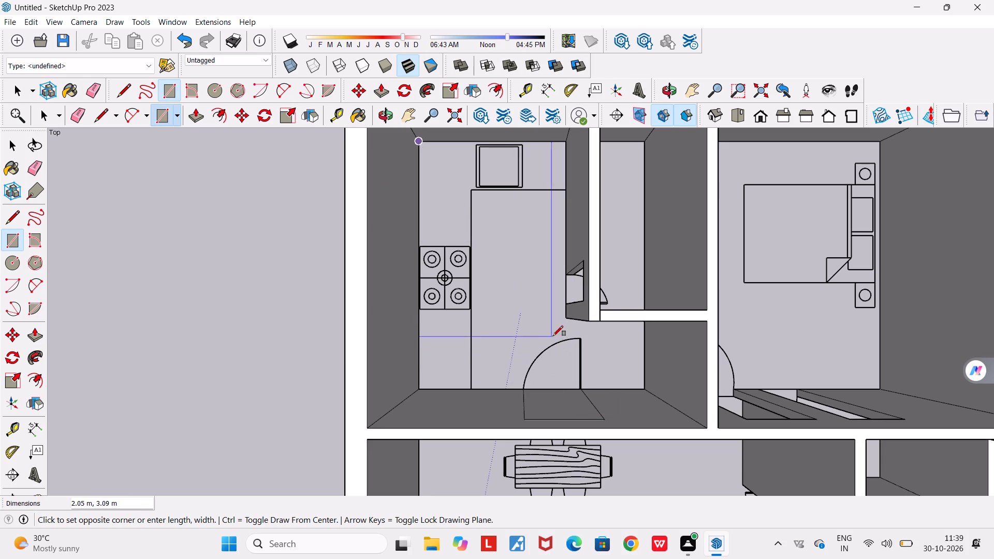
pyautogui.scroll(14, 562, 330)
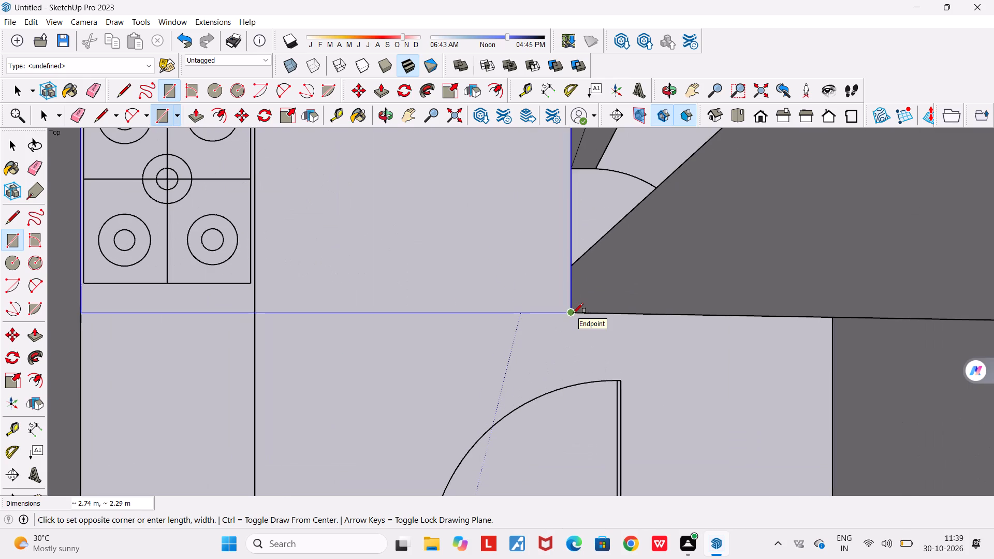
pyautogui.click(573, 313)
# Examine the kitchen and store floor faces and the rest of the house from several sides.
pyautogui.scroll(-20, 571, 312)
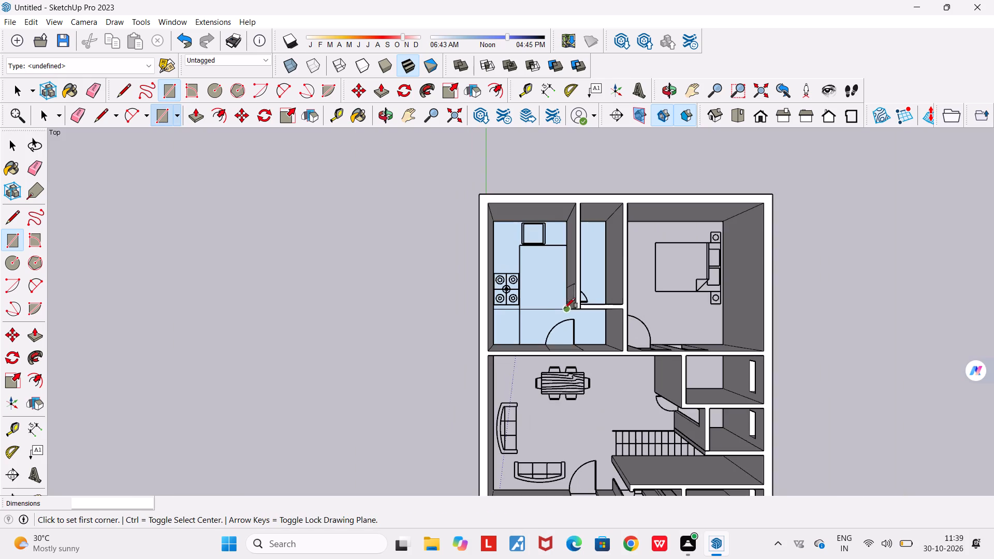
pyautogui.moveTo(548, 303); pyautogui.dragTo(514, 172, button='middle')
pyautogui.scroll(-4, 528, 180)
pyautogui.moveTo(543, 260); pyautogui.dragTo(191, 225, button='middle')
pyautogui.scroll(-4, 191, 225)
pyautogui.scroll(6, 470, 292)
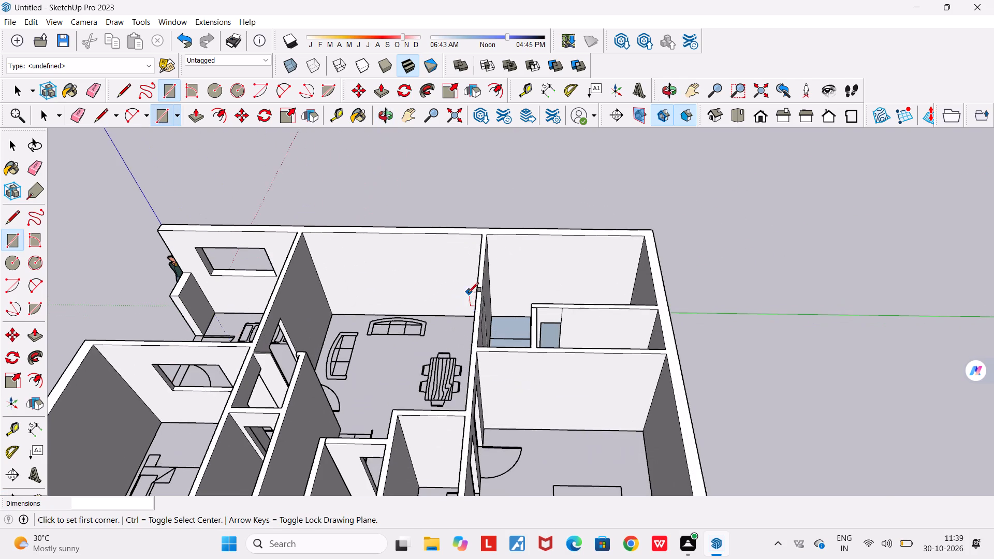
pyautogui.moveTo(495, 336); pyautogui.dragTo(799, 471, button='middle')
pyautogui.scroll(-3, 797, 468)
pyautogui.moveTo(609, 390); pyautogui.dragTo(529, 485, button='middle')
pyautogui.scroll(-1, 529, 484)
pyautogui.scroll(5, 679, 357)
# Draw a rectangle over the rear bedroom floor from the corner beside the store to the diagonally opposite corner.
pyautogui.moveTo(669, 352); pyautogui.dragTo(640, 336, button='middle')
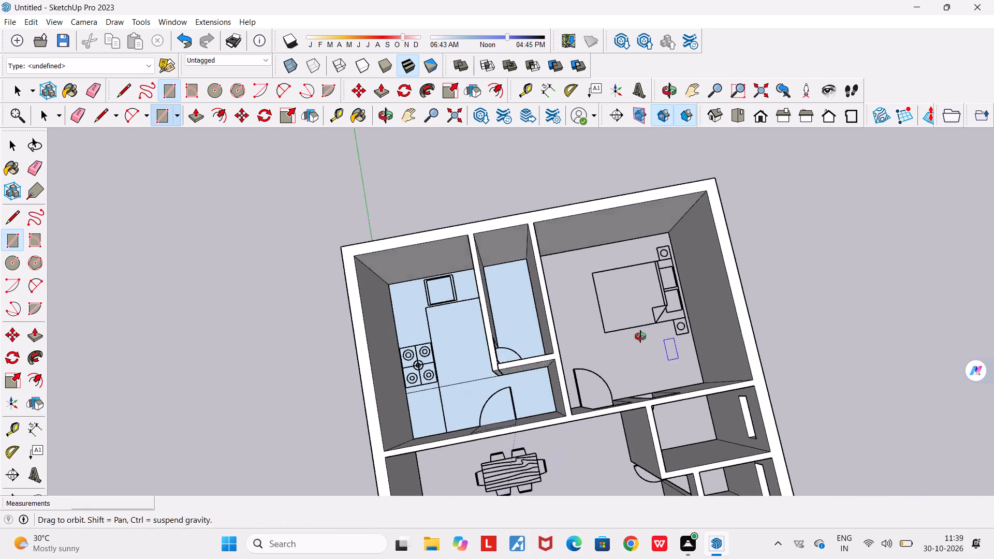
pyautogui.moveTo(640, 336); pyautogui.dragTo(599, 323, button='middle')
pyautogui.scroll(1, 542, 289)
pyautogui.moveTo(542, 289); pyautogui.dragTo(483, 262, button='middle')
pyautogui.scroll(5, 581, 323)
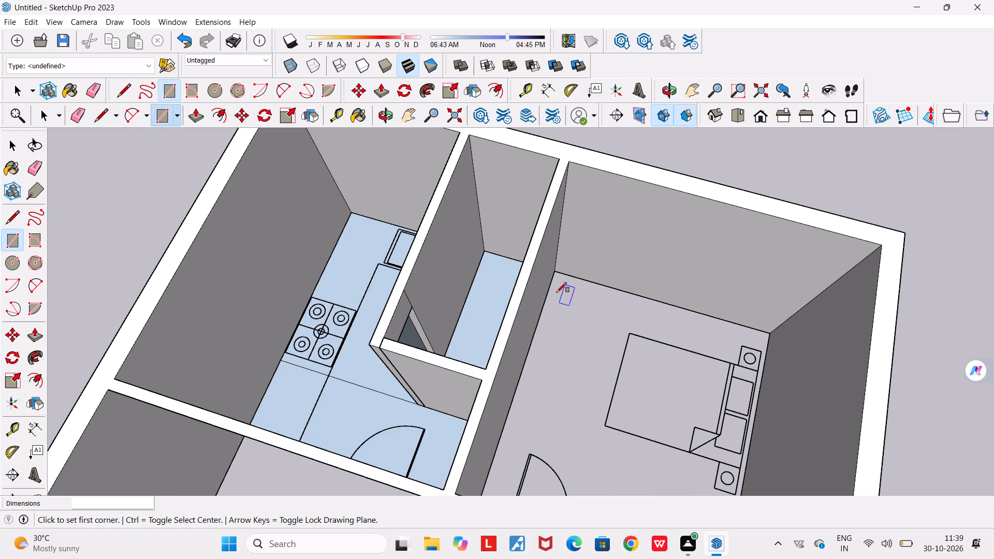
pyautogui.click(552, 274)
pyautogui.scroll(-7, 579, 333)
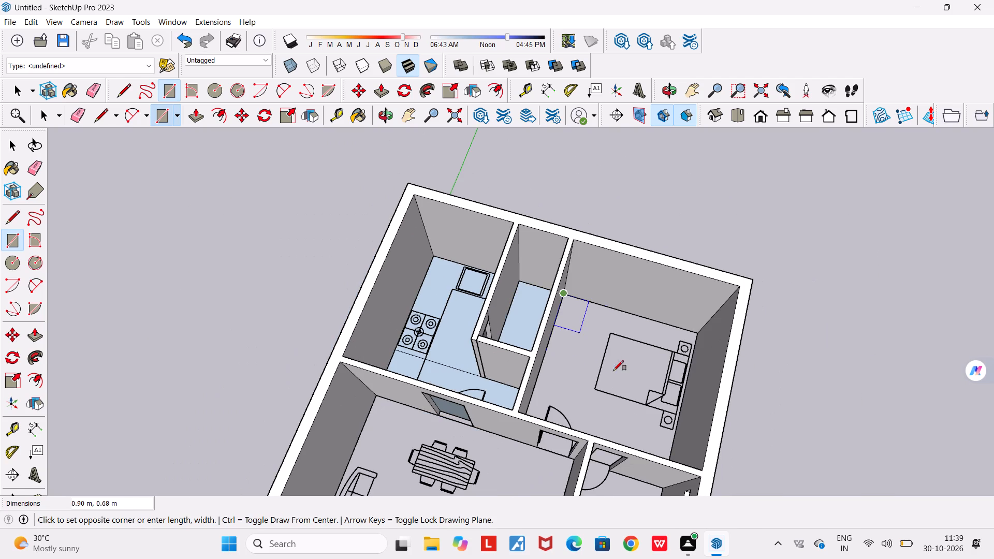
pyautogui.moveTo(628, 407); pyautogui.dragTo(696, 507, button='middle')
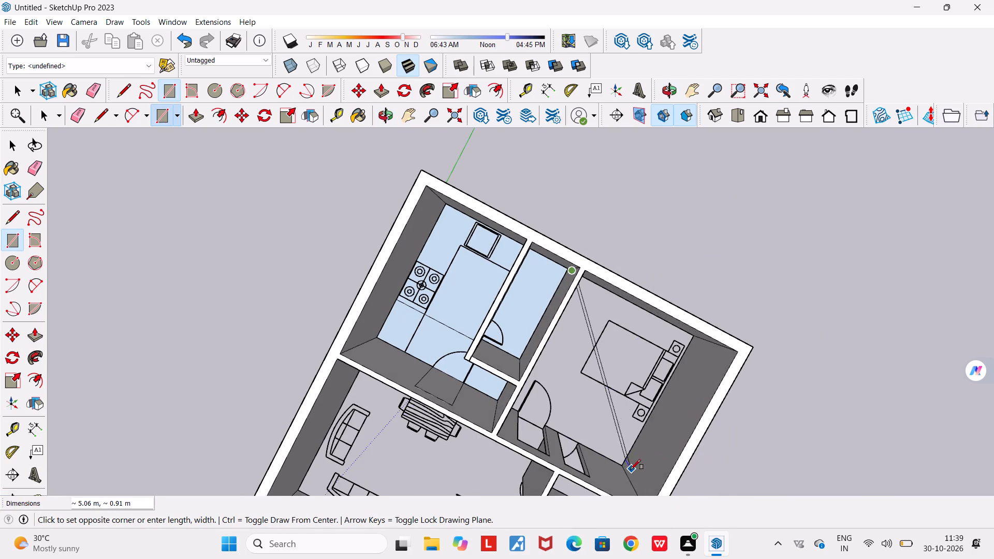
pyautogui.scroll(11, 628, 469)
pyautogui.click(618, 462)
# Undo the last three drawing actions, removing the bedroom, kitchen and store floor faces.
pyautogui.scroll(-4, 618, 462)
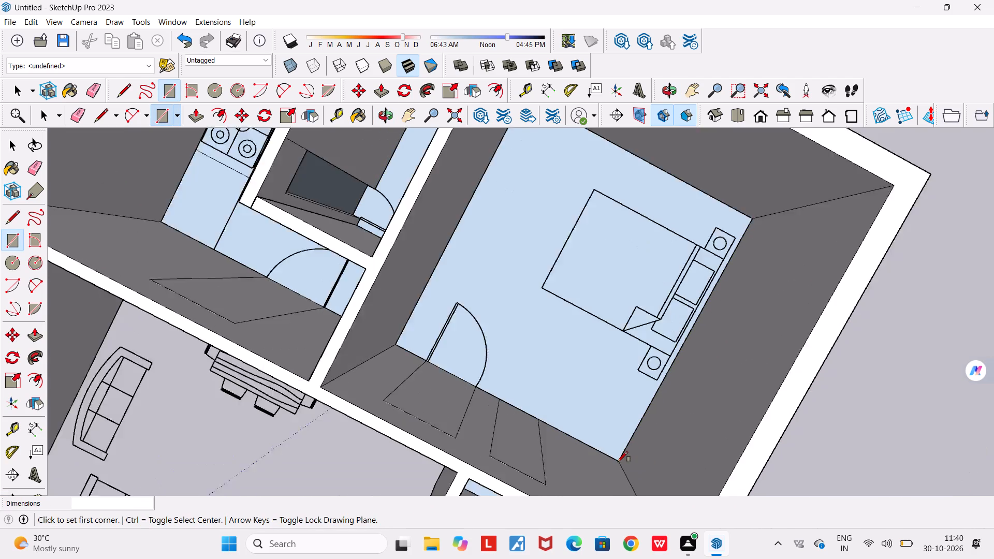
pyautogui.scroll(-7, 618, 462)
pyautogui.moveTo(591, 432); pyautogui.dragTo(663, 198, button='middle')
pyautogui.scroll(-4, 665, 199)
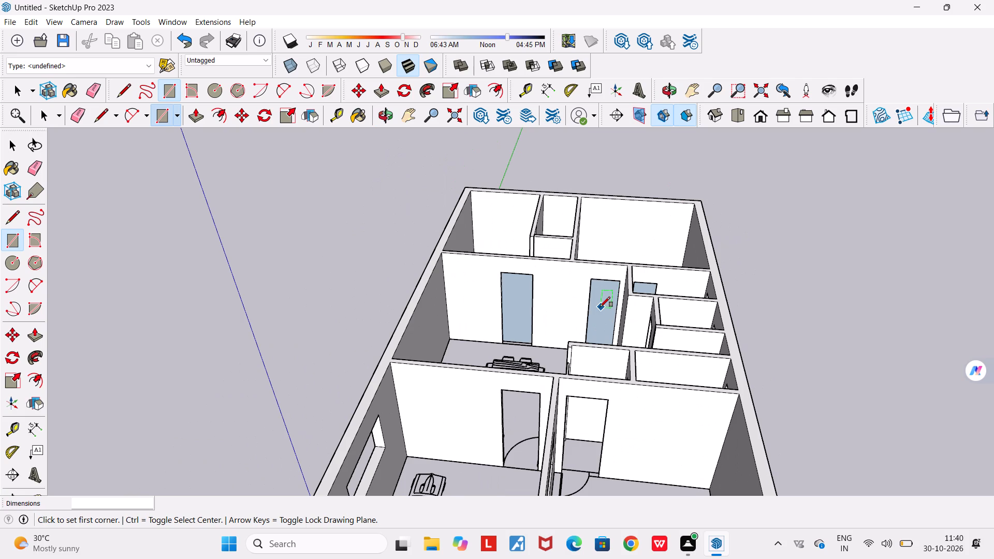
pyautogui.hotkey('ctrl', 'z')
pyautogui.hotkey('ctrl', 'z')
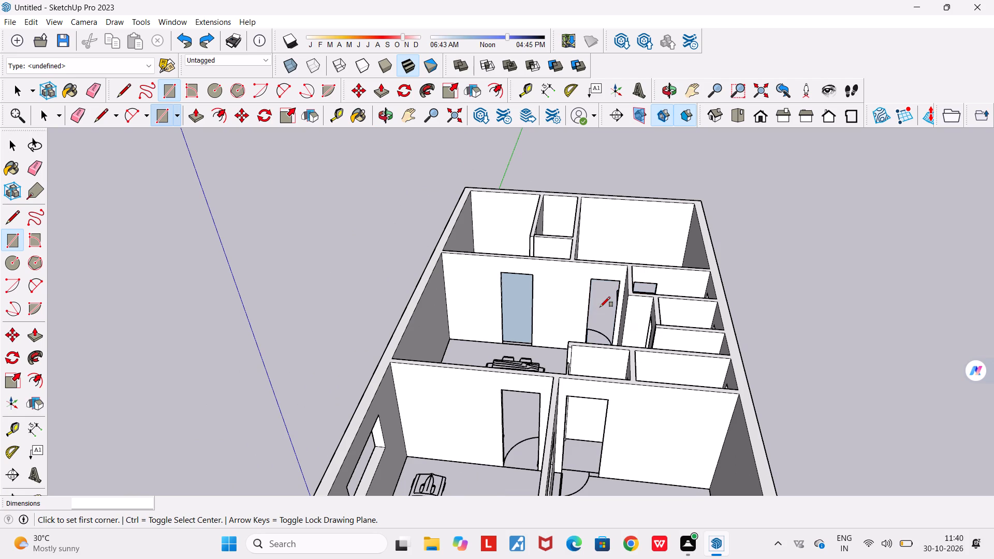
pyautogui.hotkey('ctrl', 'z')
# From below, draw a rectangle about 11.73 by 7.16 m from the car porch's inner corner to the rear bedroom's inner corner.
pyautogui.scroll(-3, 600, 307)
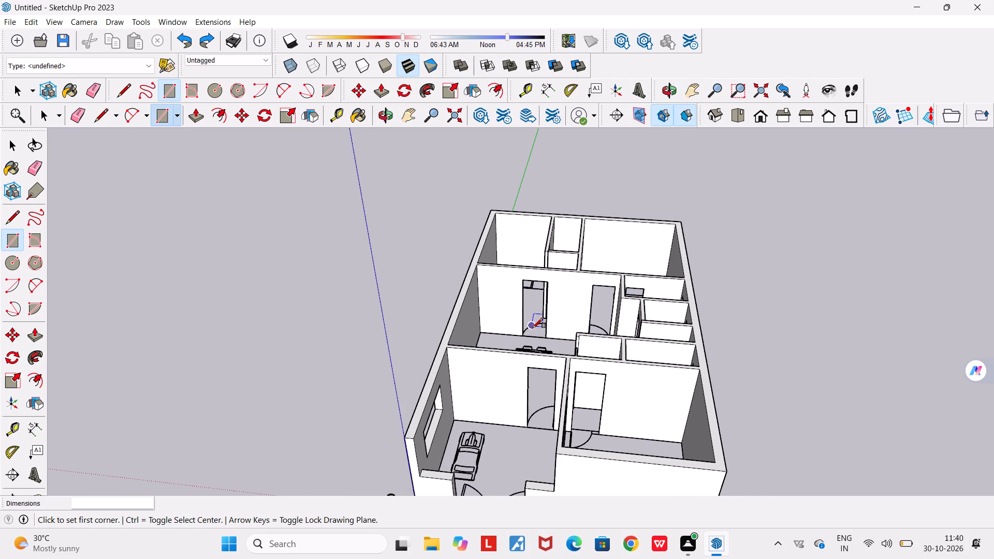
pyautogui.moveTo(532, 374); pyautogui.dragTo(727, 446, button='middle')
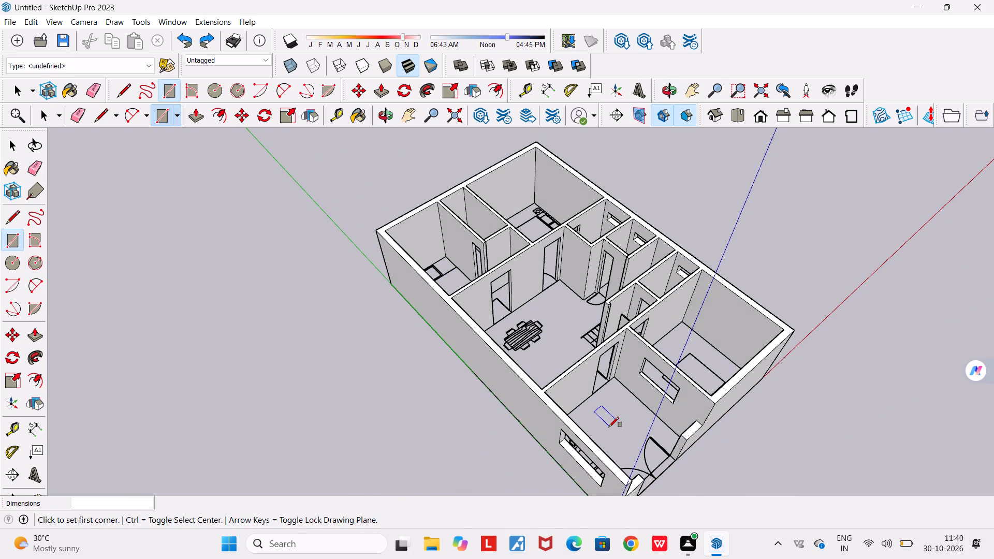
pyautogui.press('space')
pyautogui.moveTo(602, 422); pyautogui.dragTo(505, 165, button='middle')
pyautogui.scroll(-4, 505, 165)
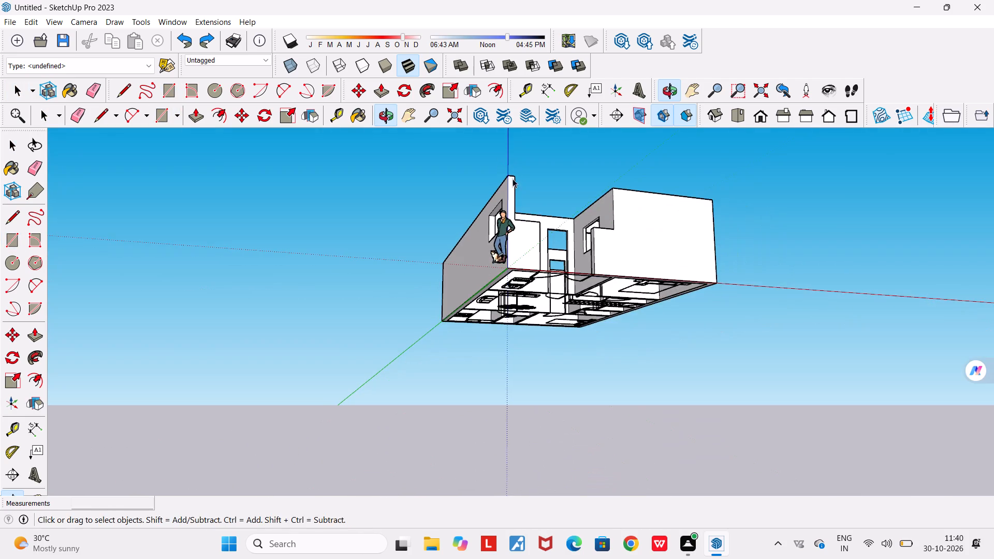
pyautogui.moveTo(532, 282); pyautogui.dragTo(466, 155, button='middle')
pyautogui.scroll(-4, 466, 155)
pyautogui.scroll(5, 480, 170)
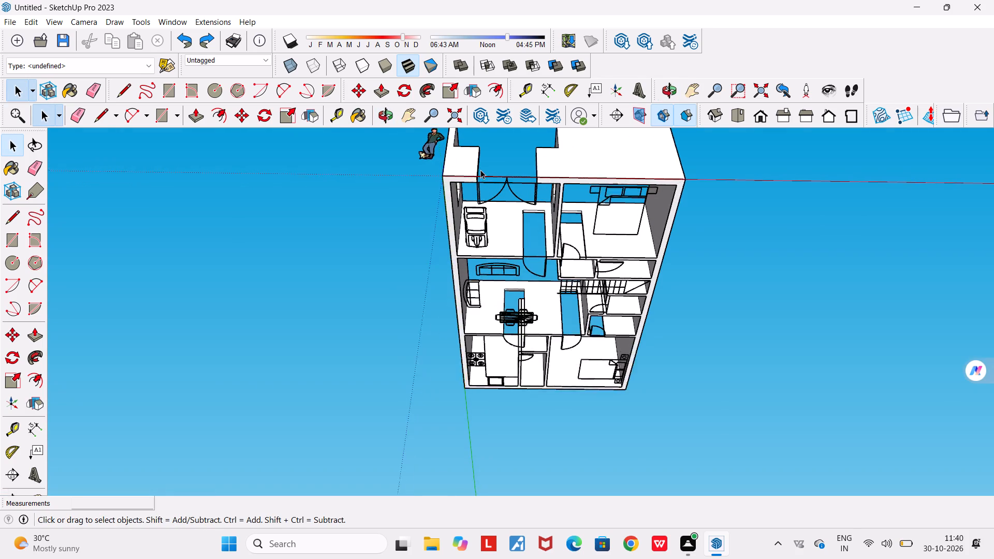
pyautogui.scroll(1, 480, 170)
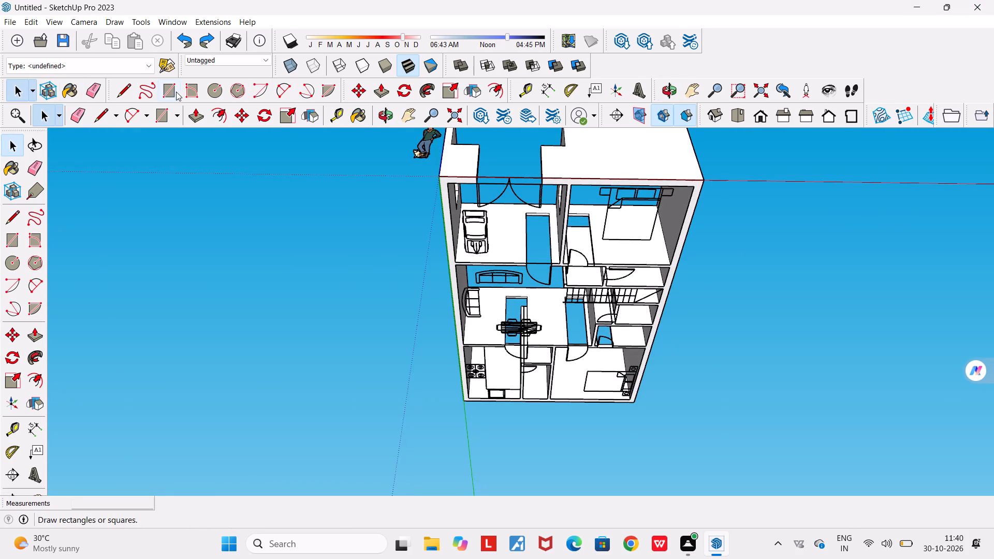
pyautogui.click(176, 92)
pyautogui.scroll(4, 456, 182)
pyautogui.click(446, 181)
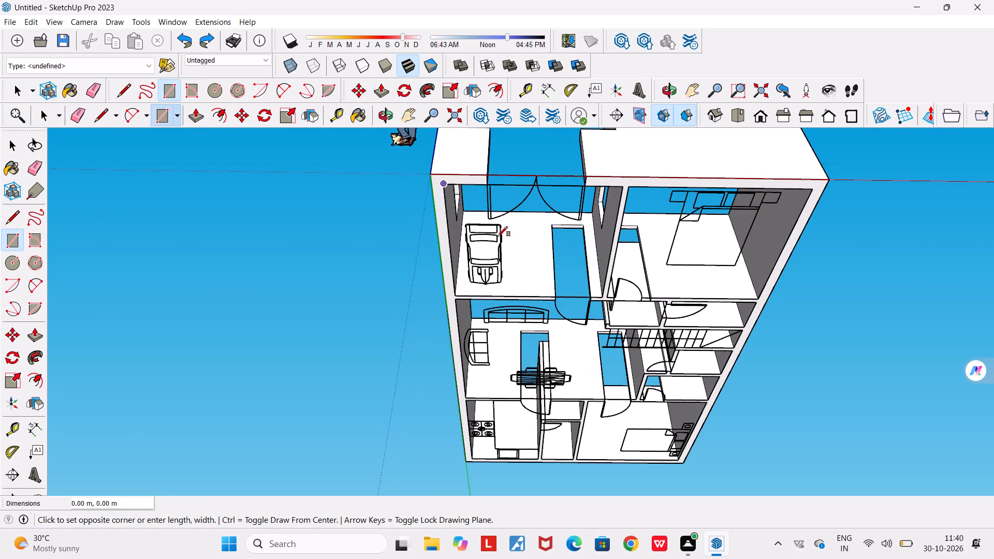
pyautogui.scroll(-6, 511, 244)
pyautogui.scroll(5, 621, 385)
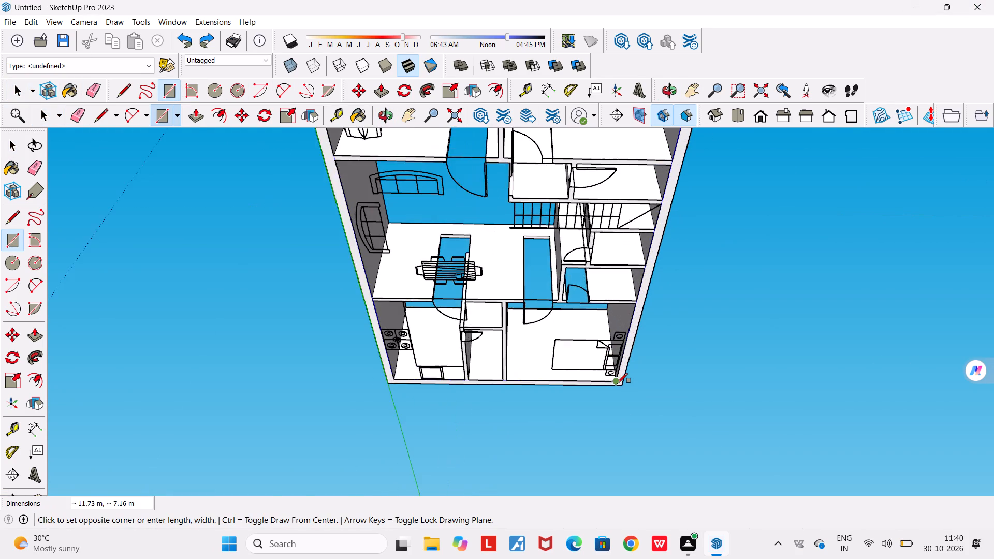
pyautogui.scroll(6, 618, 383)
pyautogui.click(613, 379)
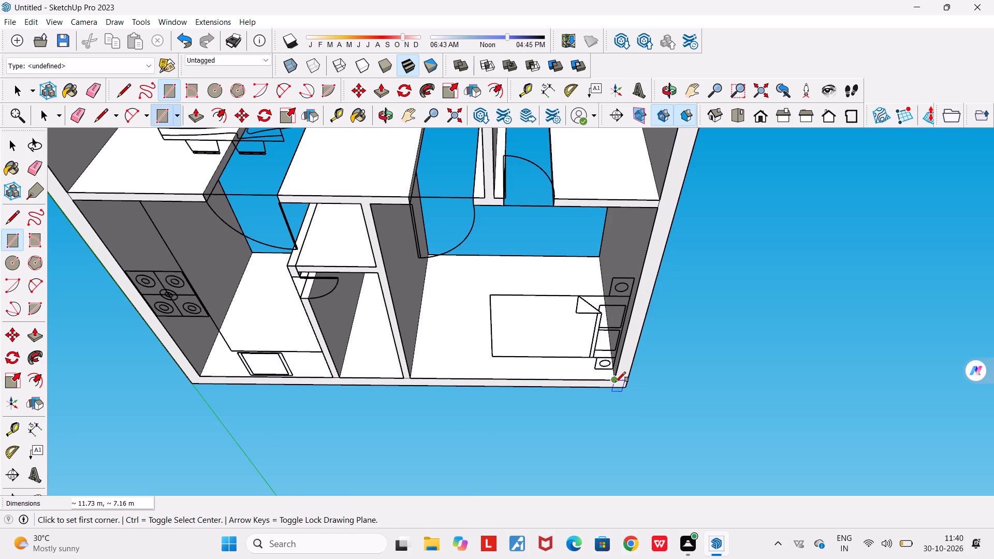
# Redraw the rectangle of about 11.73 by 7.16 m across the underside, from the rear bedroom's inner corner to the car porch's inner corner.
pyautogui.click(612, 380)
pyautogui.scroll(-7, 531, 333)
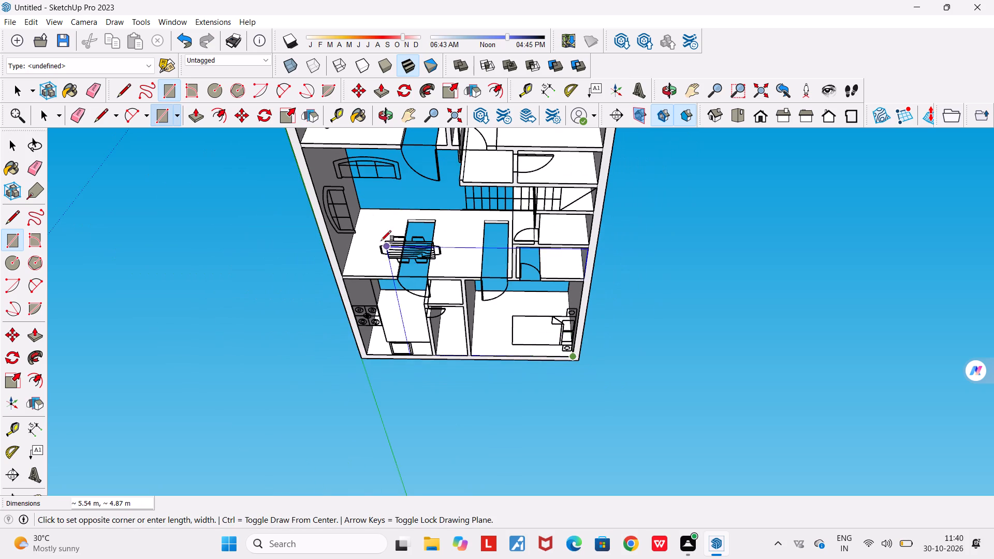
pyautogui.scroll(-15, 342, 202)
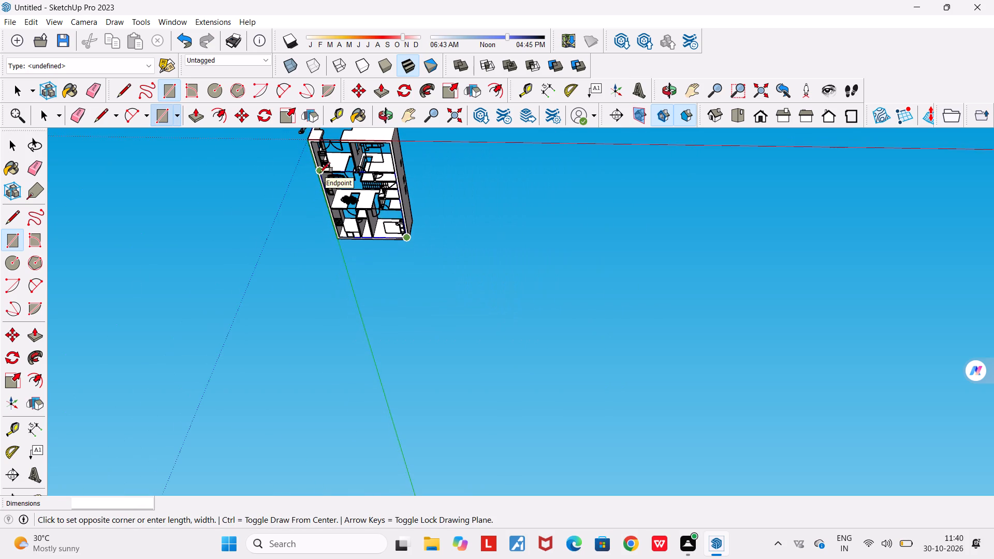
pyautogui.scroll(20, 310, 142)
pyautogui.scroll(1, 310, 142)
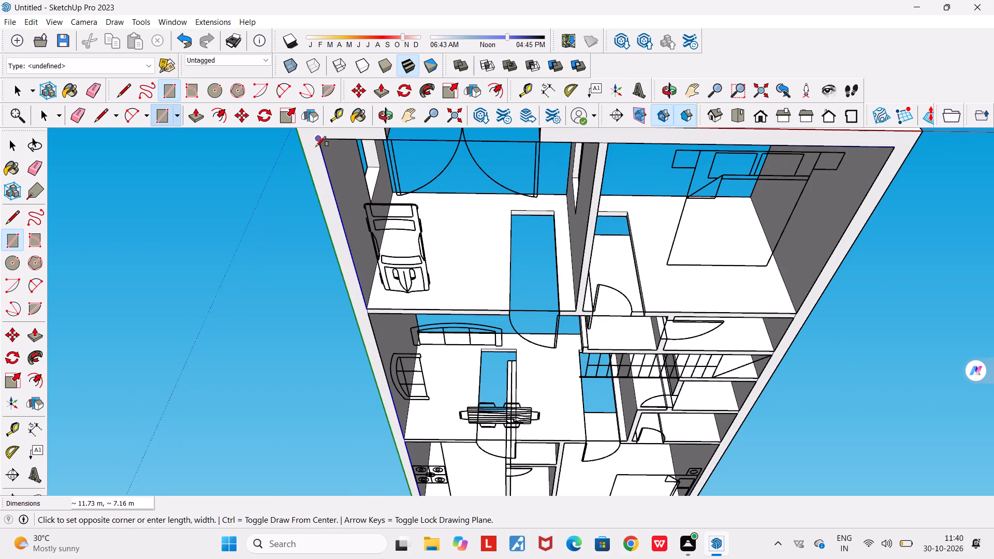
pyautogui.click(318, 140)
# Draw a rectangle about 11.96 by 7.39 m across the underside between the house's diagonally opposite outer wall corners.
pyautogui.scroll(-6, 330, 172)
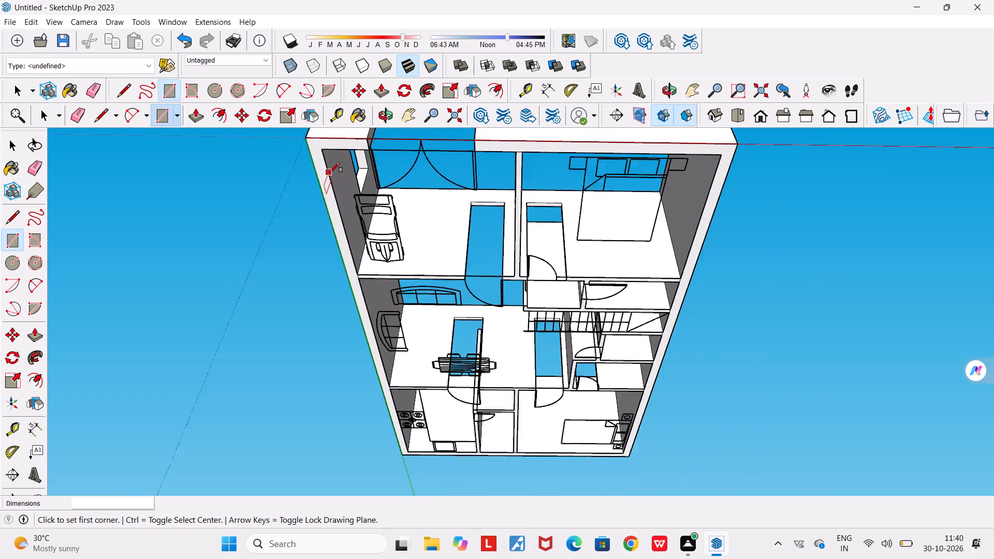
pyautogui.scroll(-5, 330, 172)
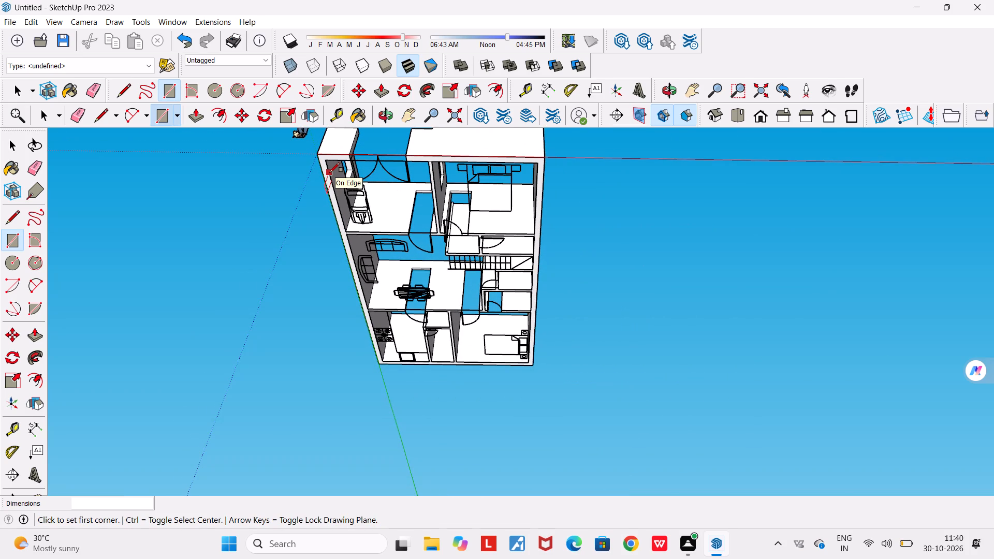
pyautogui.scroll(3, 313, 153)
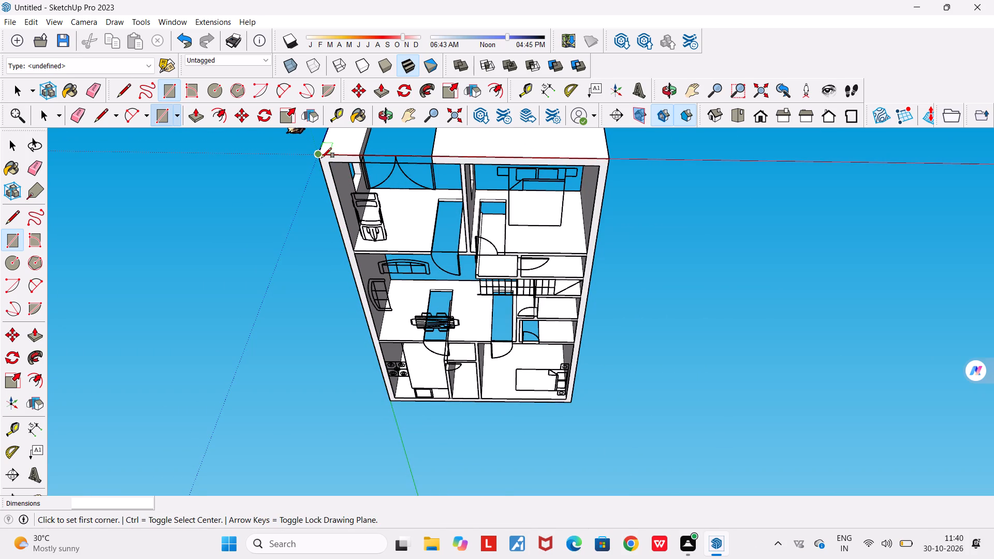
pyautogui.click(317, 156)
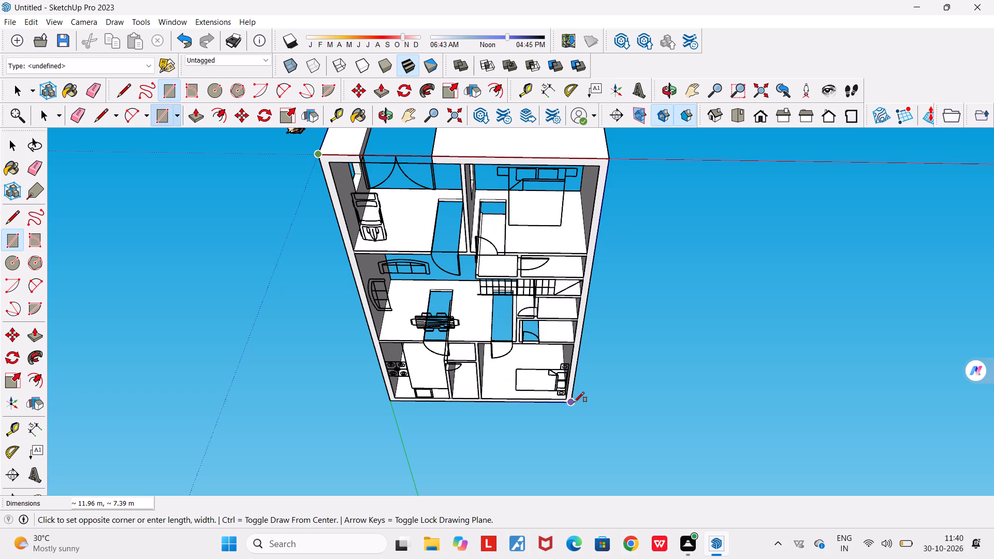
pyautogui.click(574, 402)
# Examine the house floor from below and in top view, moving from the living area to the kitchen, store and rear bedroom.
pyautogui.moveTo(512, 249); pyautogui.dragTo(531, 309, button='middle')
pyautogui.scroll(-4, 531, 309)
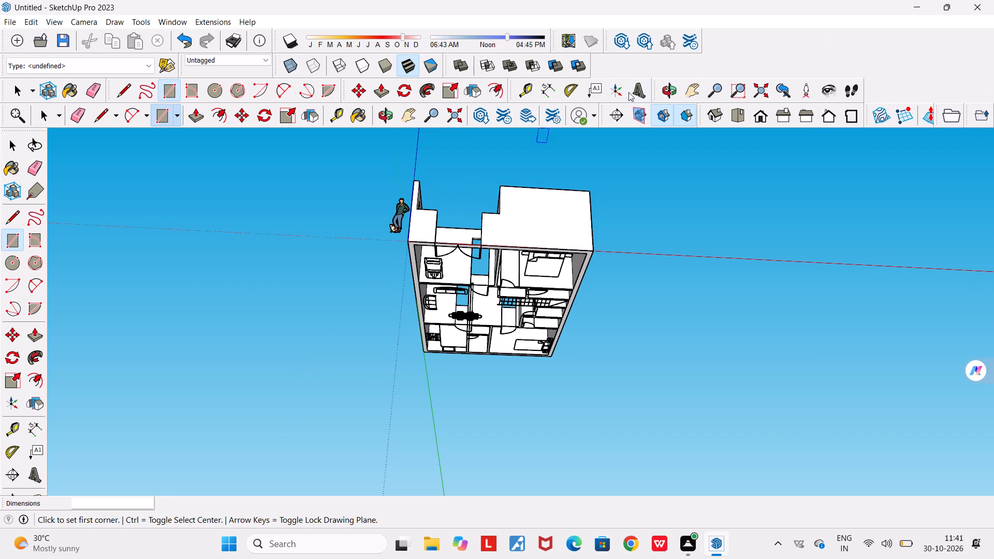
pyautogui.click(692, 86)
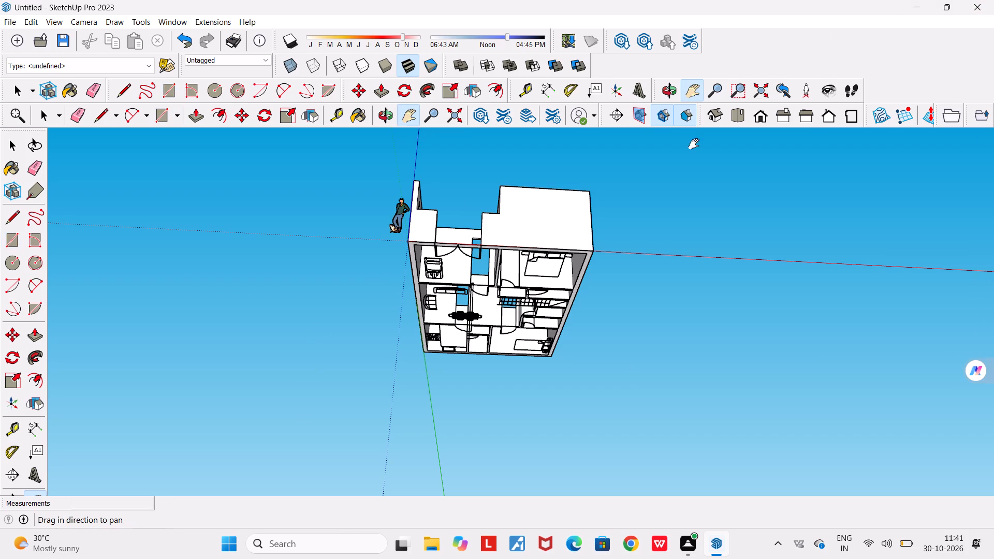
pyautogui.moveTo(705, 193); pyautogui.dragTo(712, 392)
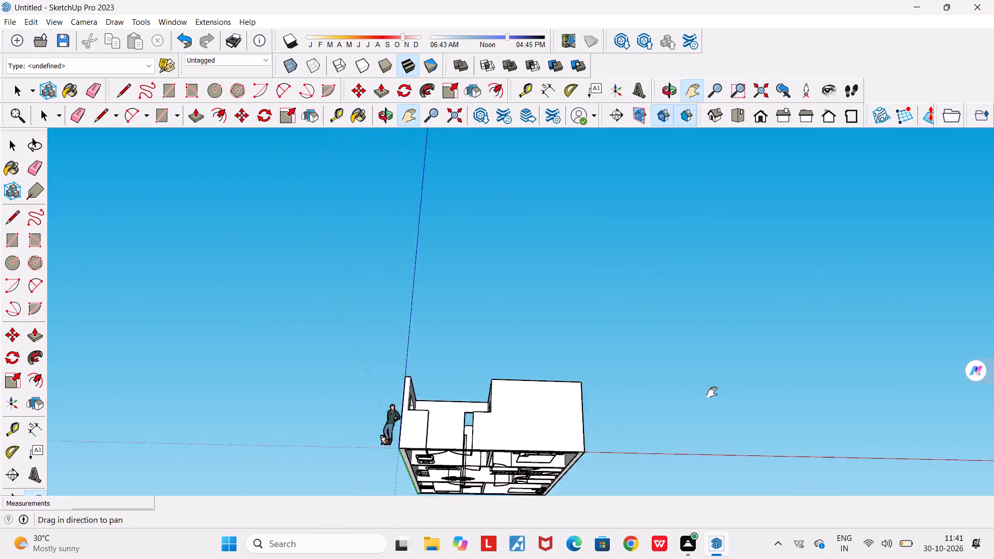
pyautogui.moveTo(712, 392); pyautogui.dragTo(748, 285)
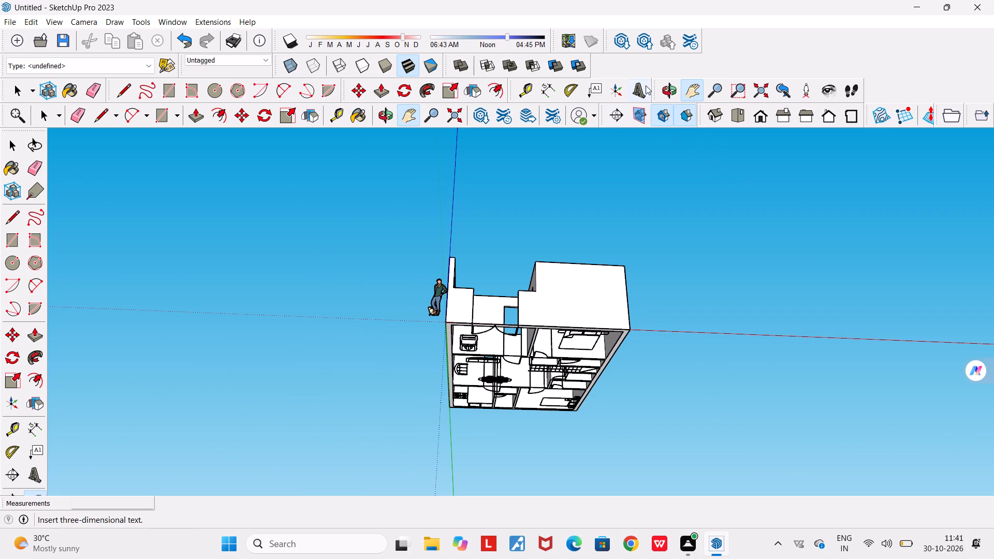
pyautogui.click(756, 87)
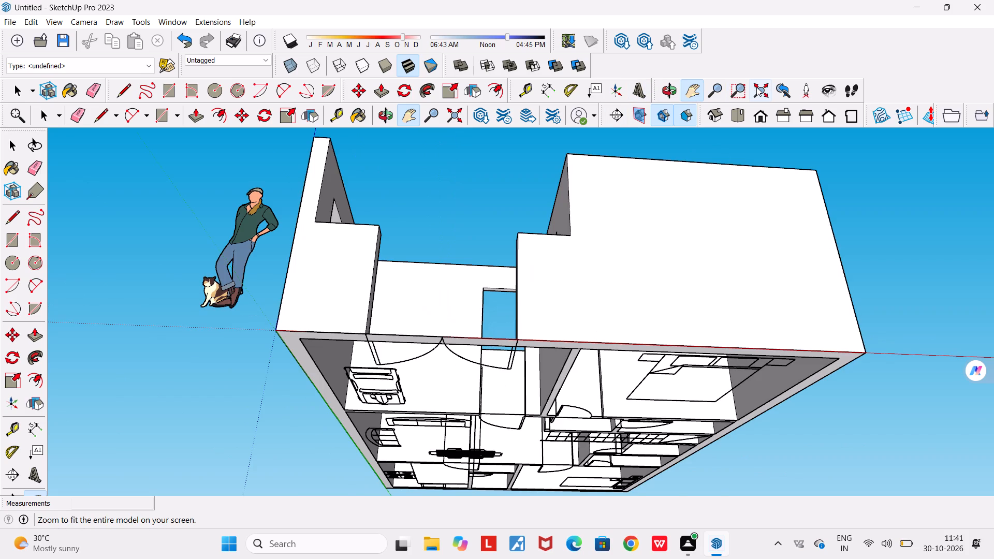
pyautogui.click(756, 87)
pyautogui.click(751, 86)
pyautogui.click(738, 90)
pyautogui.click(671, 91)
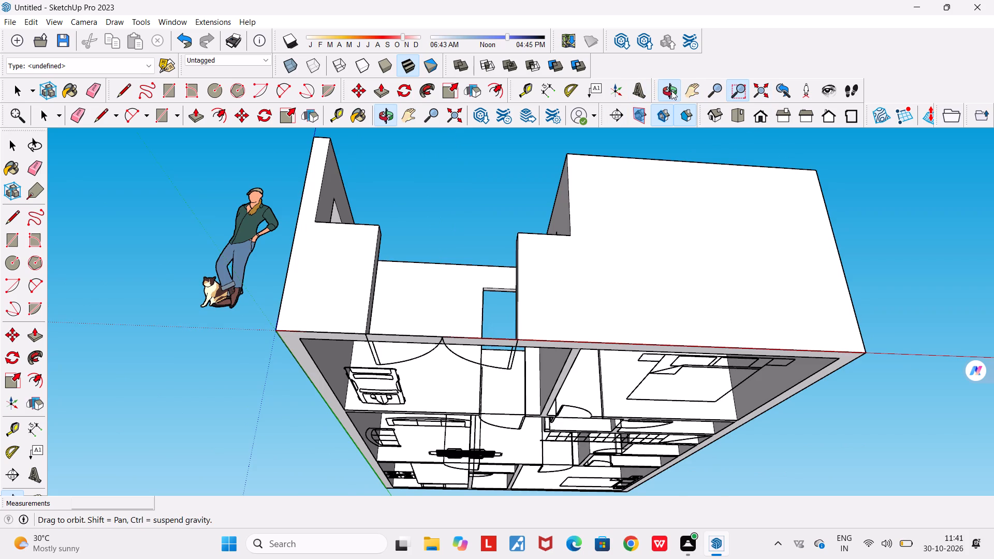
pyautogui.click(678, 89)
pyautogui.click(716, 120)
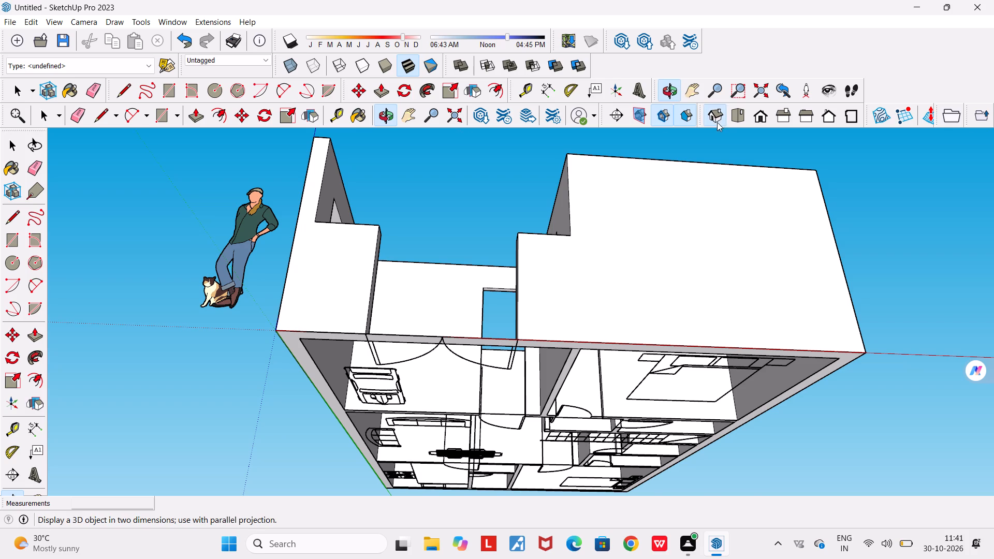
pyautogui.click(740, 113)
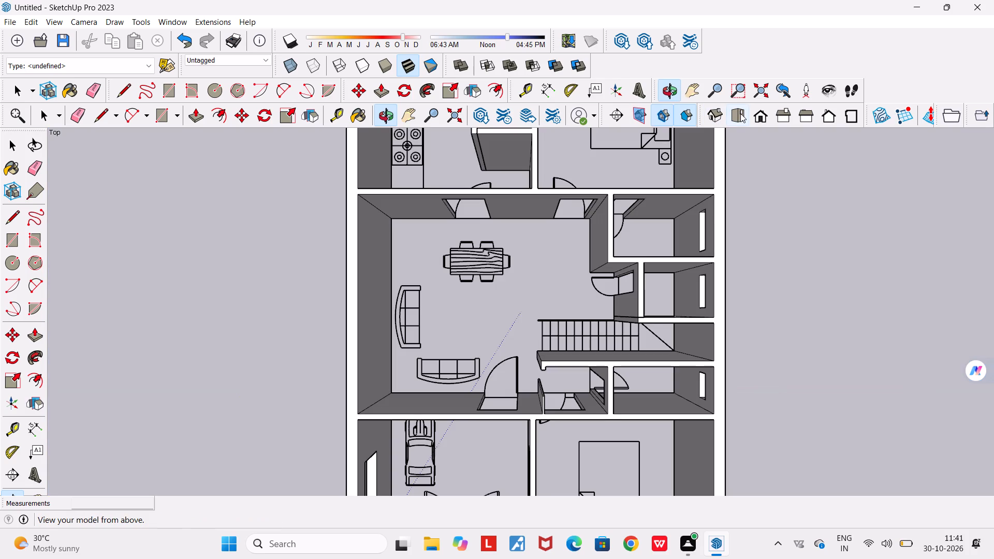
pyautogui.scroll(-7, 722, 213)
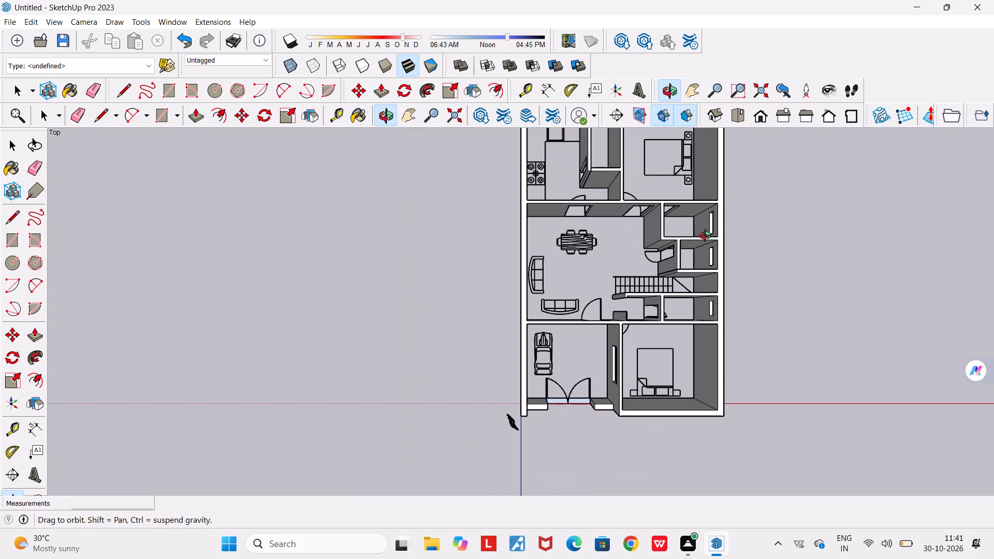
pyautogui.scroll(5, 693, 228)
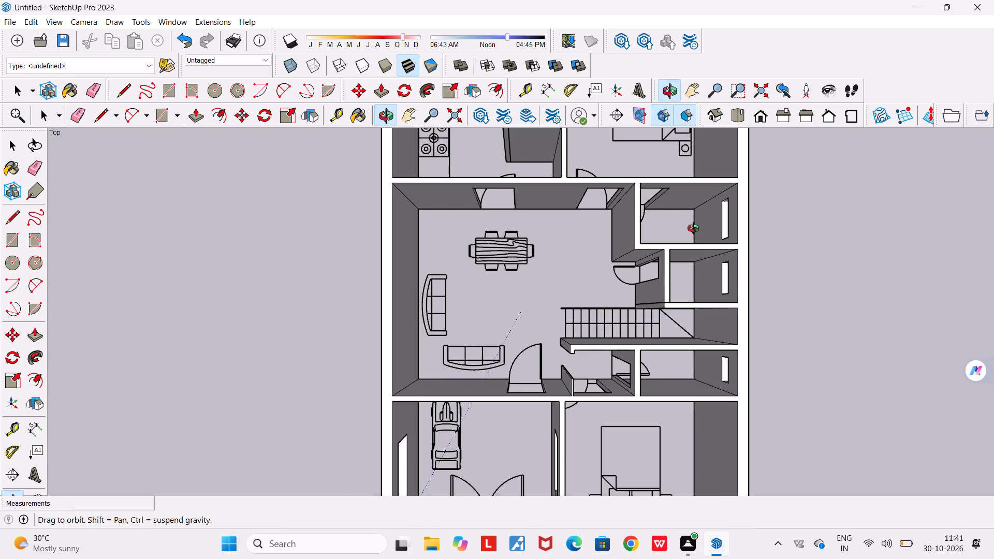
pyautogui.click(692, 86)
pyautogui.moveTo(720, 219); pyautogui.dragTo(722, 219)
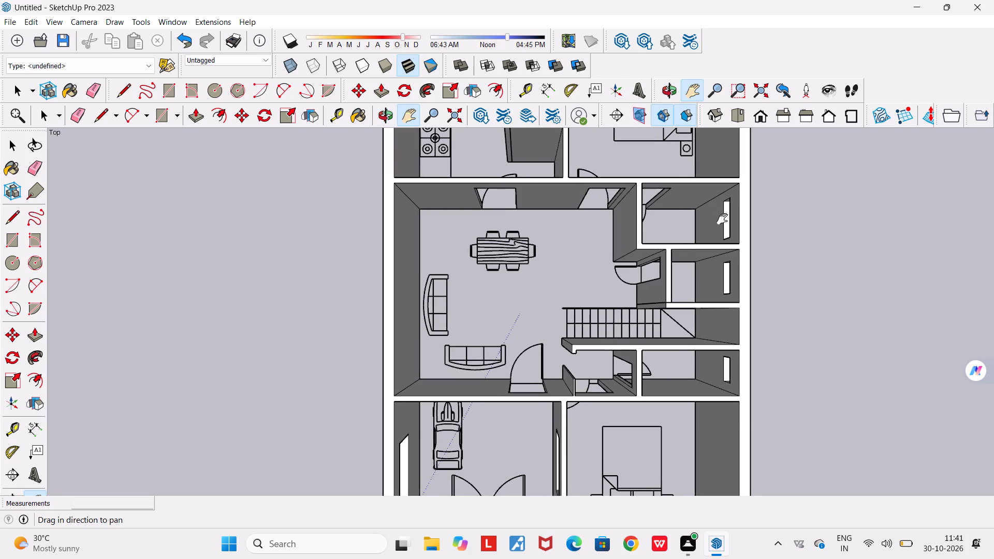
pyautogui.moveTo(722, 219); pyautogui.dragTo(774, 417)
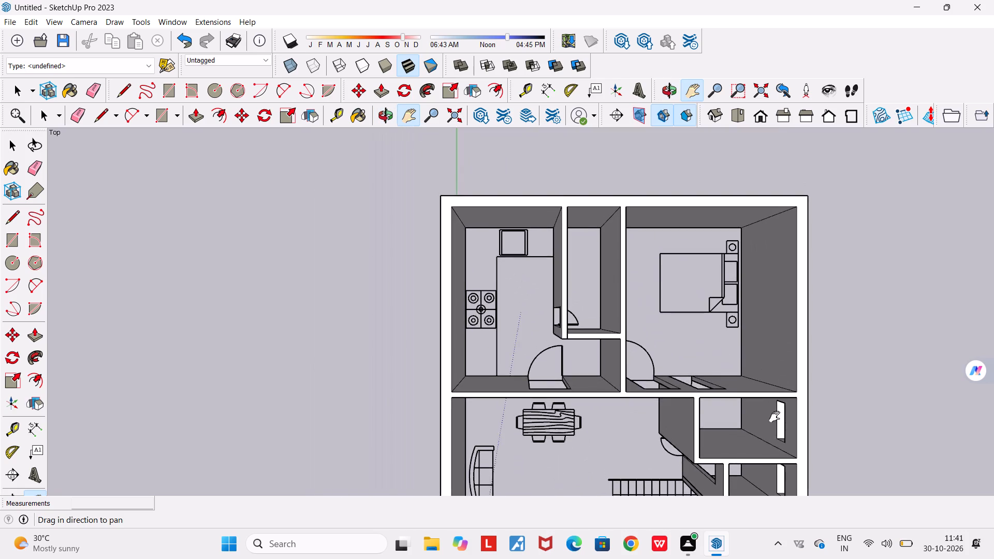
# Examine the floor plan in top view, from the kitchen and rear bedroom through the living area to the car porch and front bedroom.
pyautogui.moveTo(774, 417); pyautogui.dragTo(652, 402)
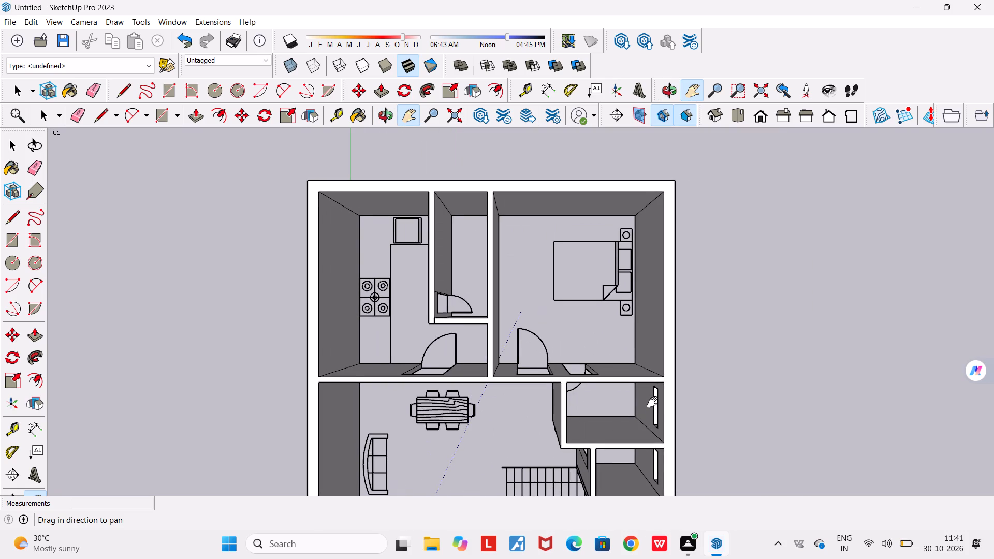
pyautogui.moveTo(652, 402); pyautogui.dragTo(666, 292)
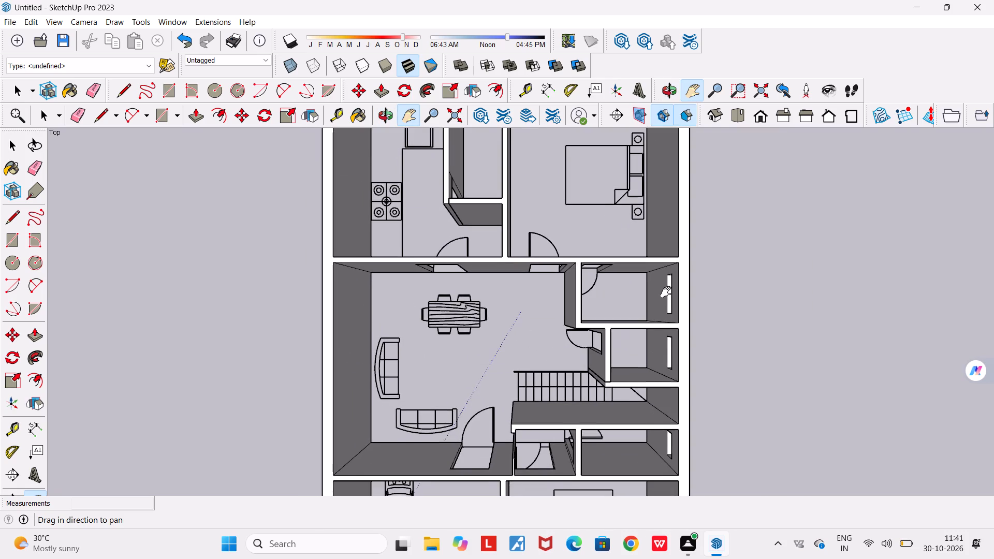
pyautogui.moveTo(666, 292); pyautogui.dragTo(700, 190)
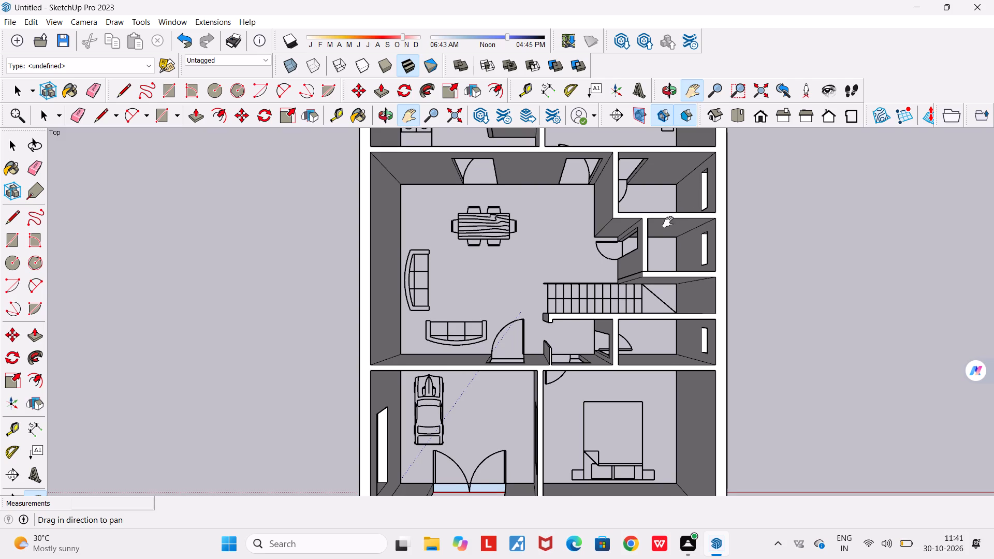
pyautogui.moveTo(589, 327); pyautogui.dragTo(601, 232)
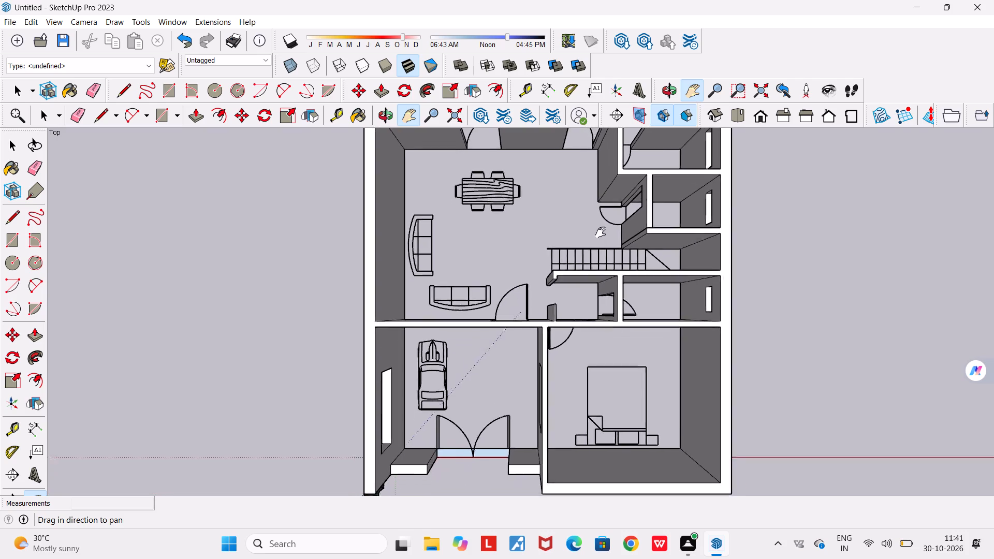
pyautogui.moveTo(601, 232); pyautogui.dragTo(909, 161)
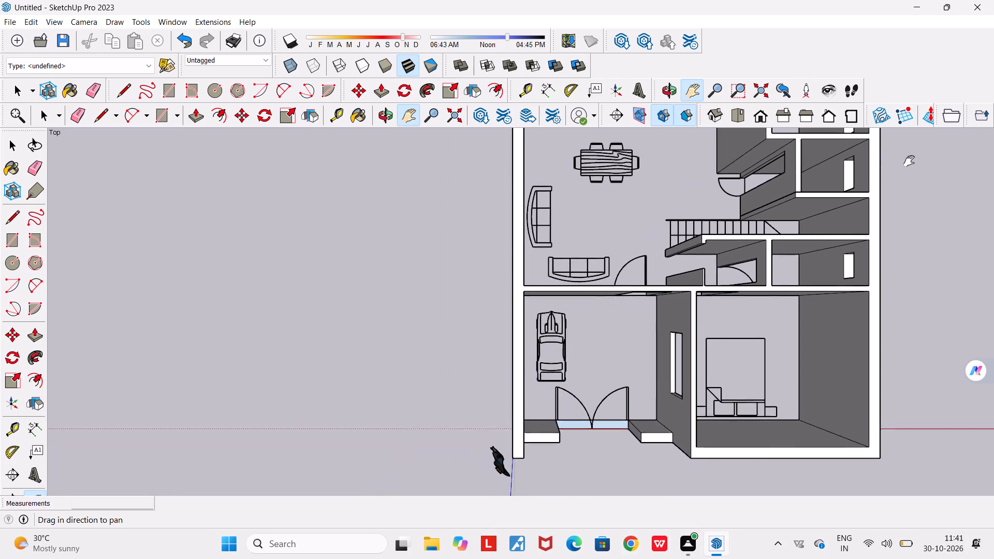
pyautogui.moveTo(909, 161); pyautogui.dragTo(856, 160)
pyautogui.moveTo(530, 436); pyautogui.dragTo(556, 438)
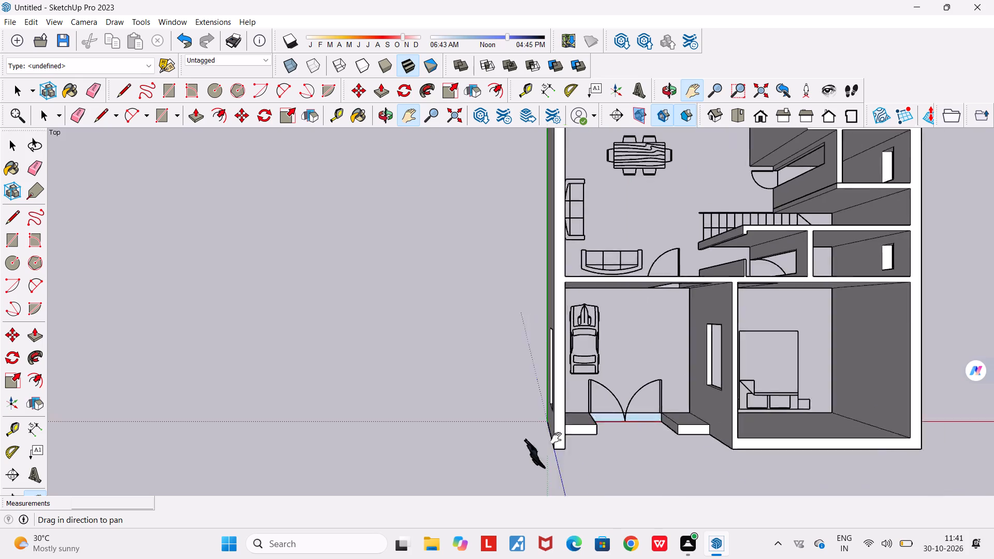
pyautogui.moveTo(556, 438); pyautogui.dragTo(425, 484)
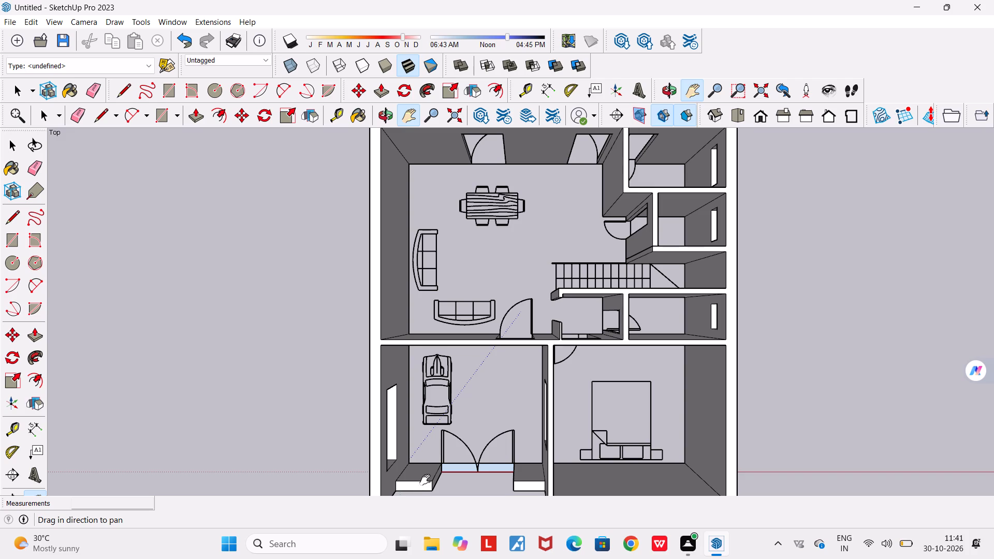
# Examine the house from the left side and in isometric view, checking the wall tops, door openings and car porch.
pyautogui.click(813, 121)
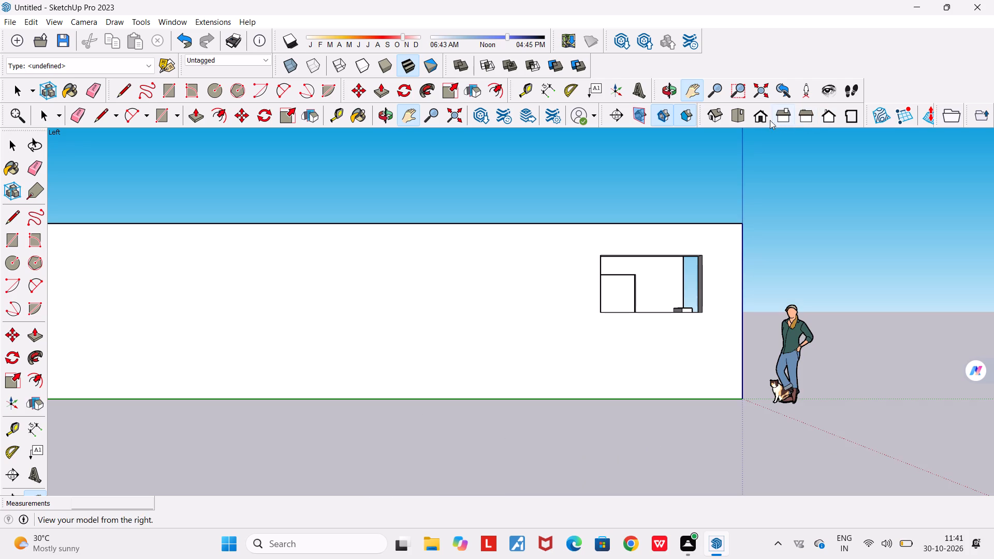
pyautogui.moveTo(738, 207); pyautogui.dragTo(563, 484)
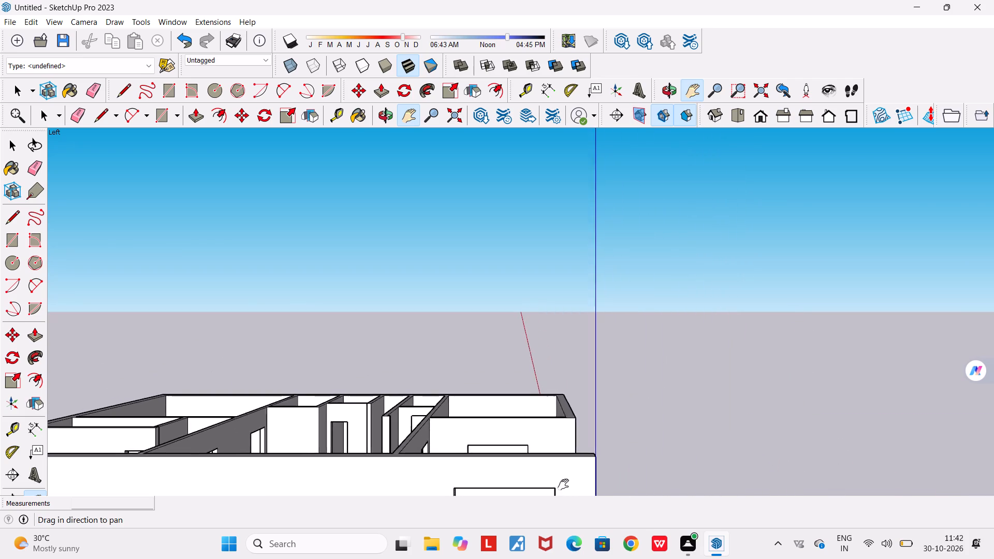
pyautogui.moveTo(563, 484); pyautogui.dragTo(939, 481)
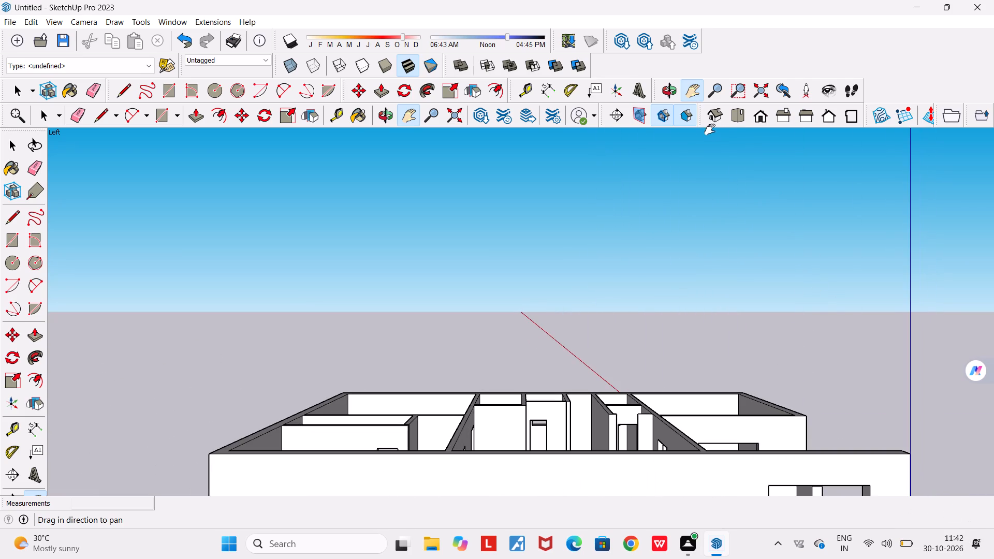
pyautogui.click(712, 121)
pyautogui.moveTo(584, 277); pyautogui.dragTo(457, 444)
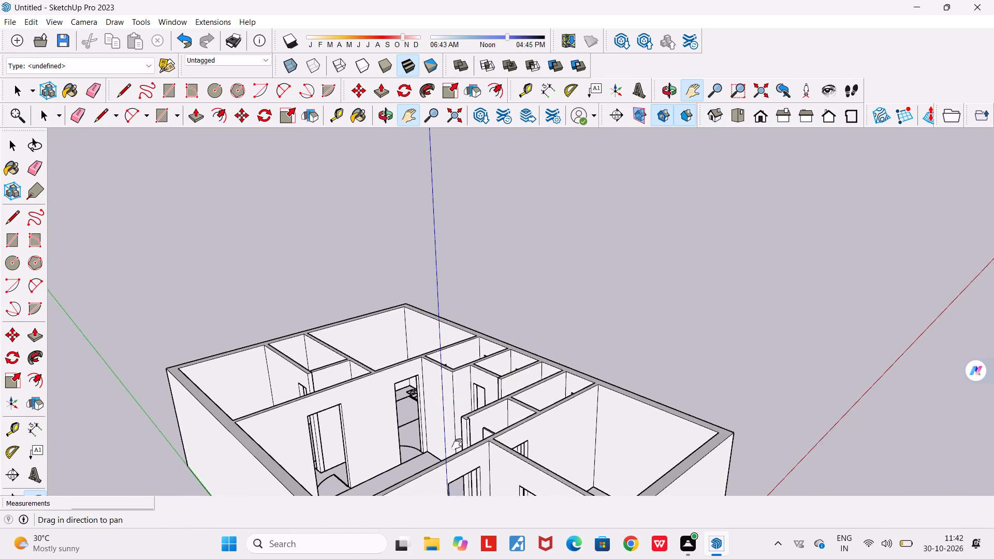
pyautogui.moveTo(457, 444); pyautogui.dragTo(603, 427)
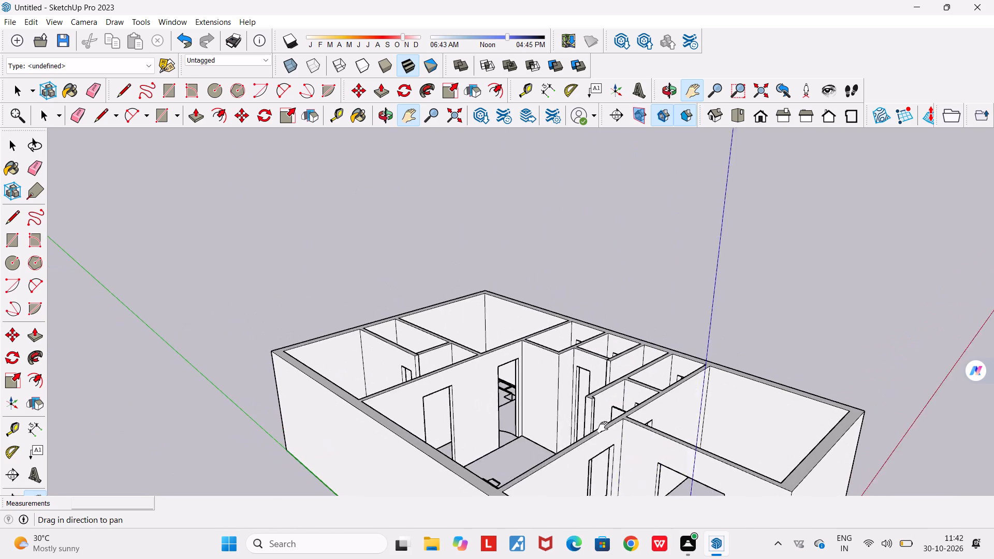
pyautogui.moveTo(603, 427); pyautogui.dragTo(614, 439)
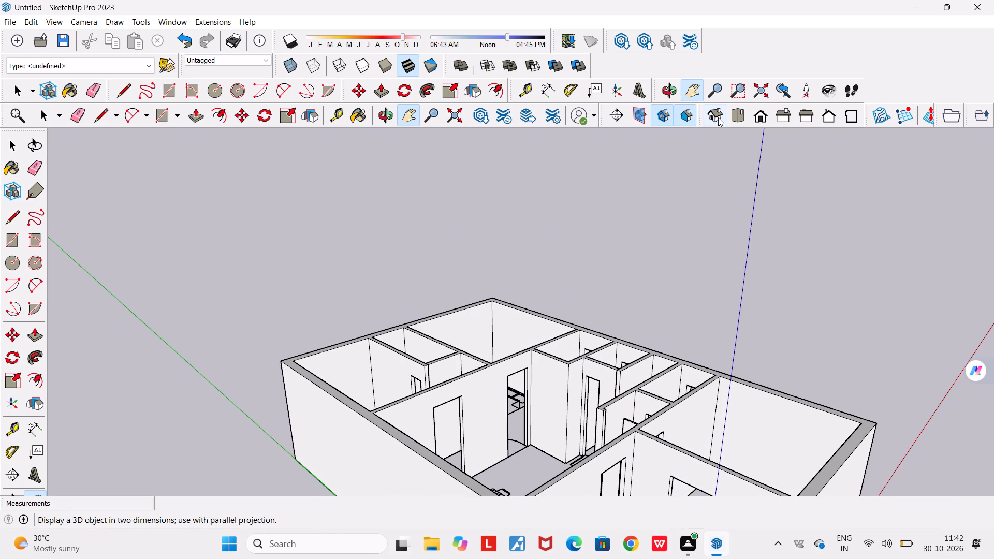
pyautogui.click(691, 92)
pyautogui.moveTo(688, 96); pyautogui.dragTo(604, 381)
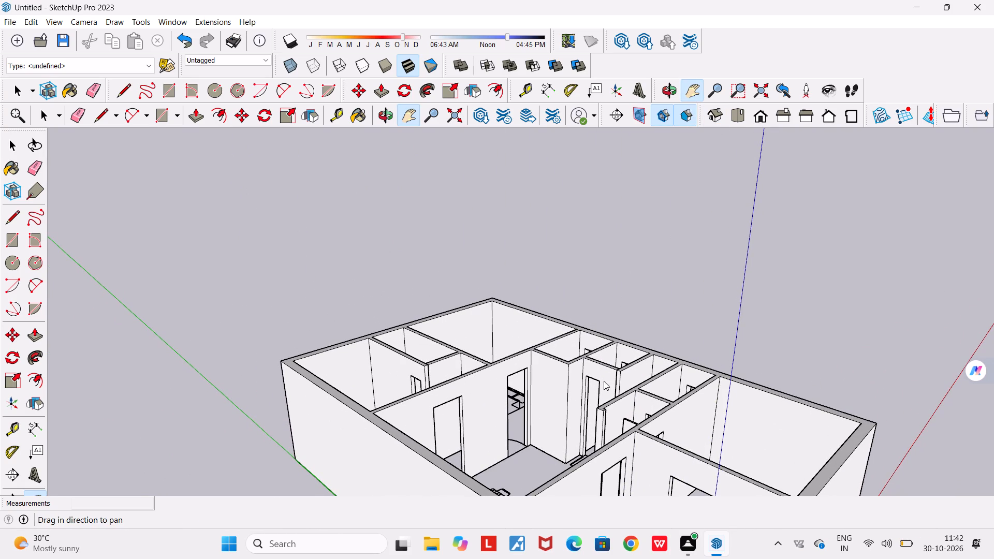
pyautogui.moveTo(604, 381); pyautogui.dragTo(590, 430)
pyautogui.moveTo(583, 427); pyautogui.dragTo(560, 359)
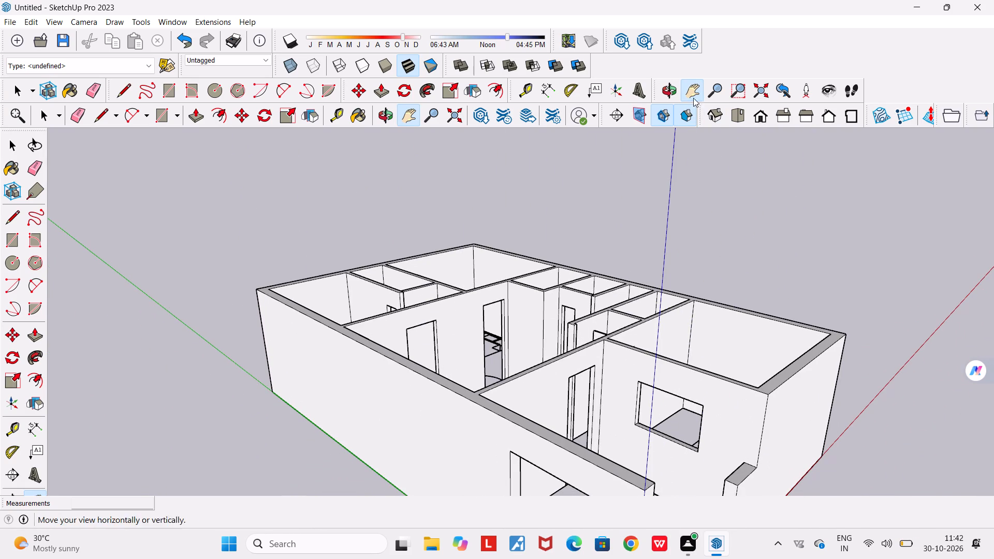
# Turn off the display of section fills and check the house in front and top view.
pyautogui.click(683, 116)
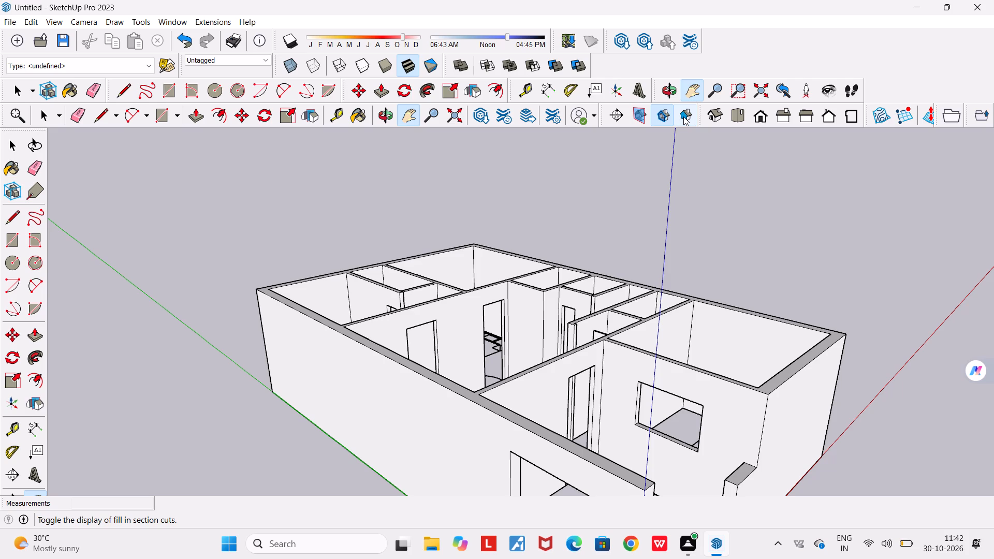
pyautogui.click(762, 117)
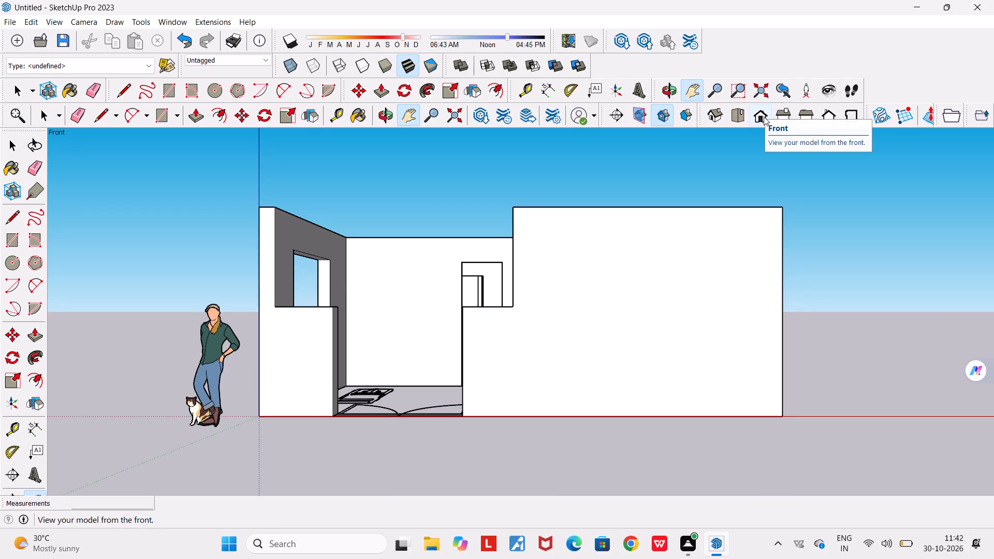
pyautogui.click(734, 115)
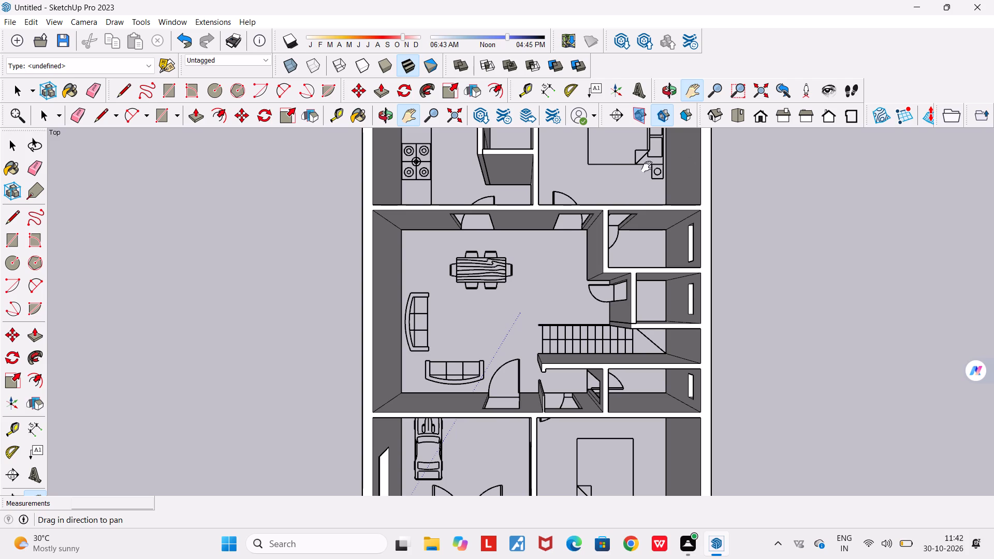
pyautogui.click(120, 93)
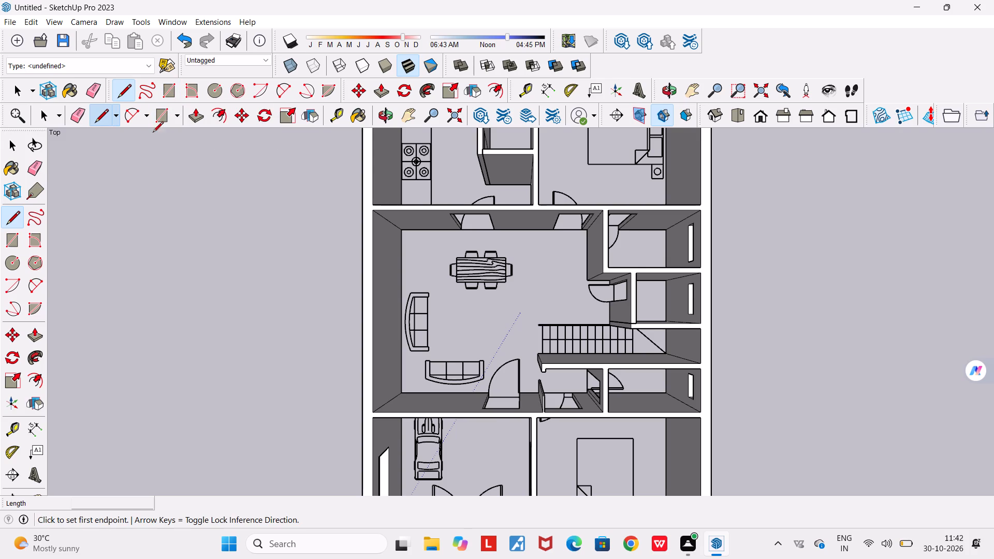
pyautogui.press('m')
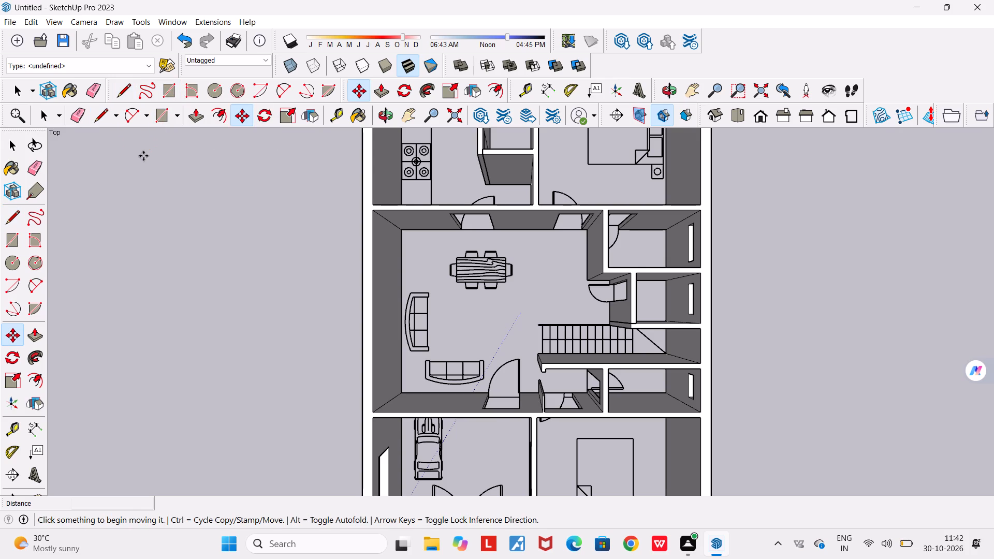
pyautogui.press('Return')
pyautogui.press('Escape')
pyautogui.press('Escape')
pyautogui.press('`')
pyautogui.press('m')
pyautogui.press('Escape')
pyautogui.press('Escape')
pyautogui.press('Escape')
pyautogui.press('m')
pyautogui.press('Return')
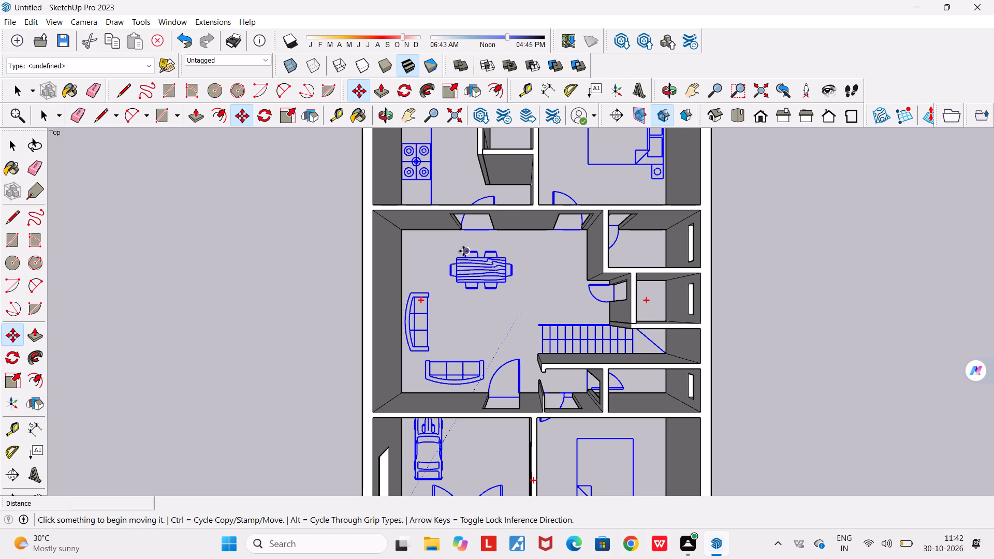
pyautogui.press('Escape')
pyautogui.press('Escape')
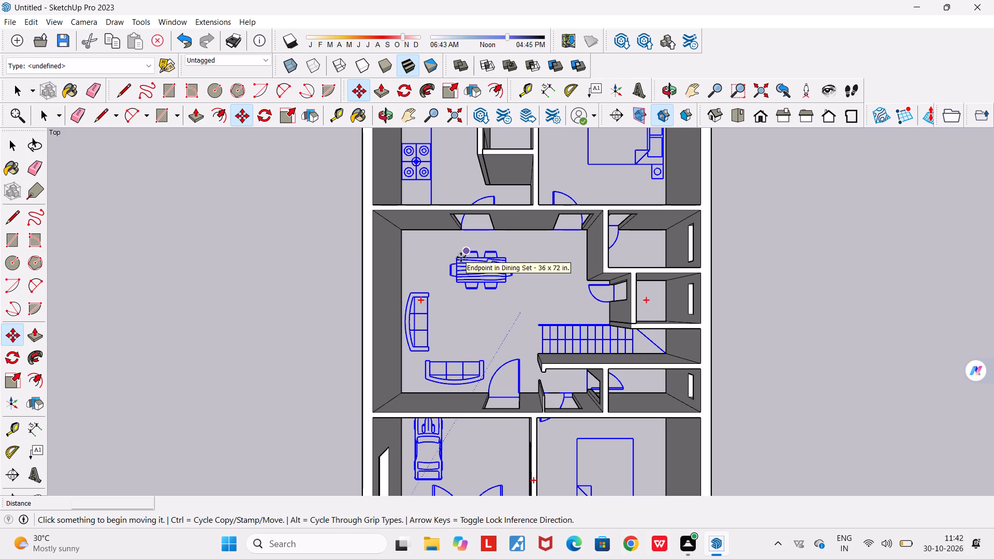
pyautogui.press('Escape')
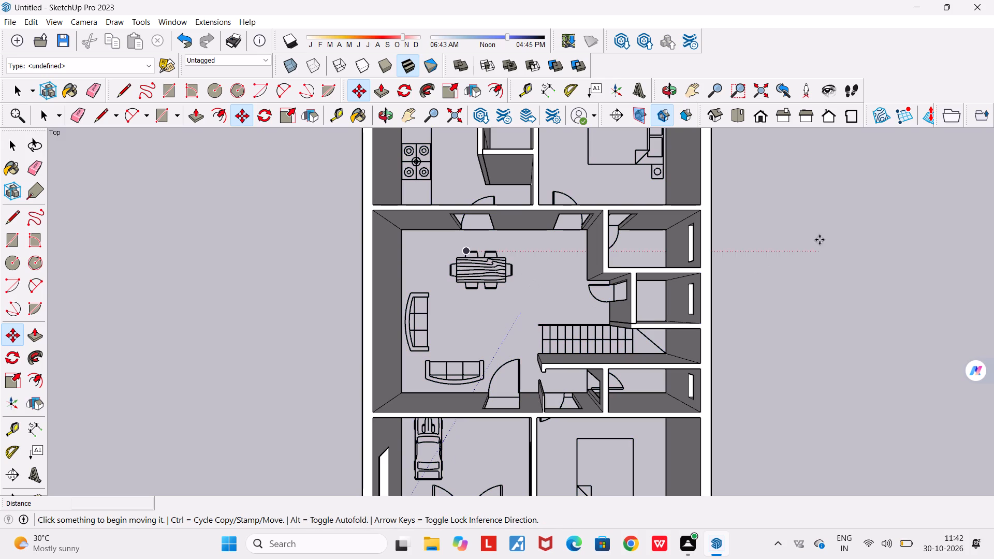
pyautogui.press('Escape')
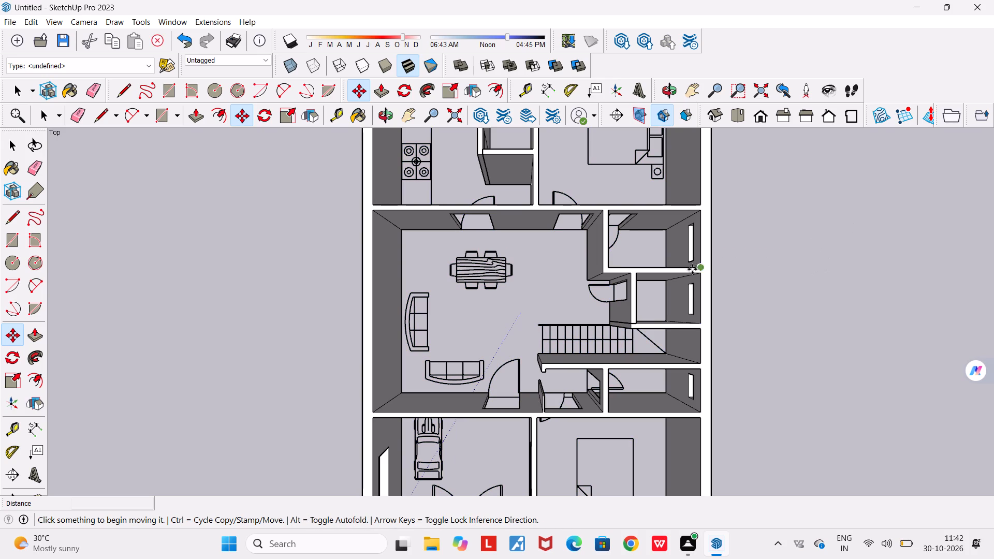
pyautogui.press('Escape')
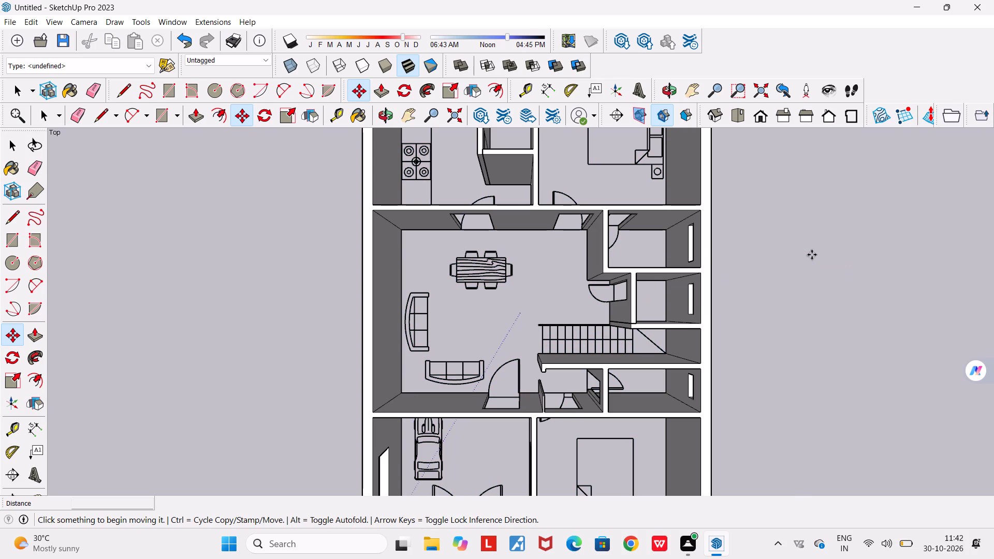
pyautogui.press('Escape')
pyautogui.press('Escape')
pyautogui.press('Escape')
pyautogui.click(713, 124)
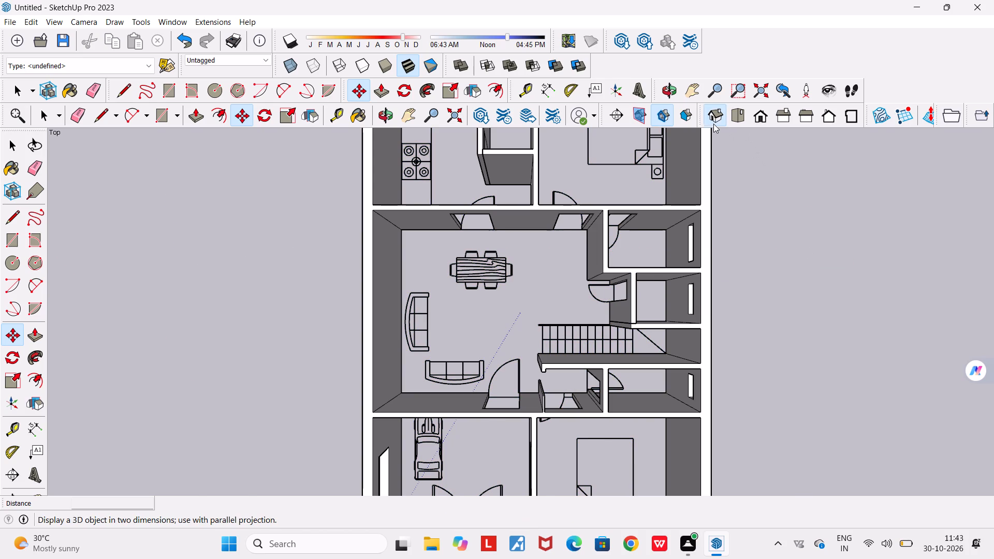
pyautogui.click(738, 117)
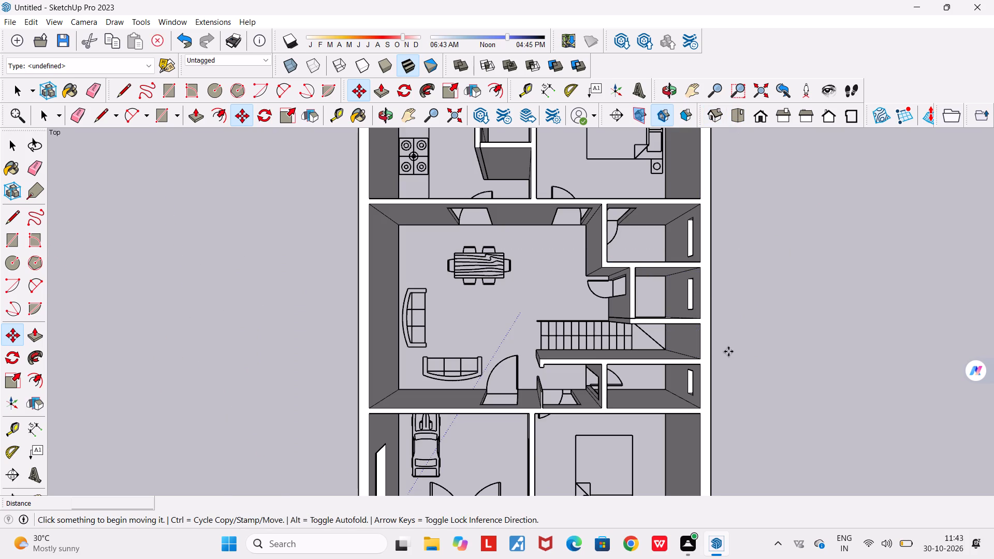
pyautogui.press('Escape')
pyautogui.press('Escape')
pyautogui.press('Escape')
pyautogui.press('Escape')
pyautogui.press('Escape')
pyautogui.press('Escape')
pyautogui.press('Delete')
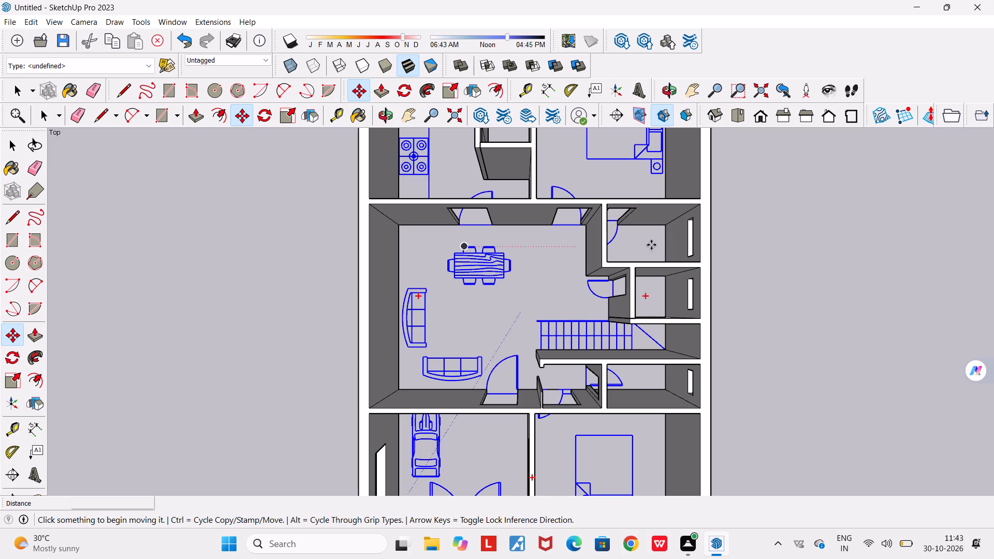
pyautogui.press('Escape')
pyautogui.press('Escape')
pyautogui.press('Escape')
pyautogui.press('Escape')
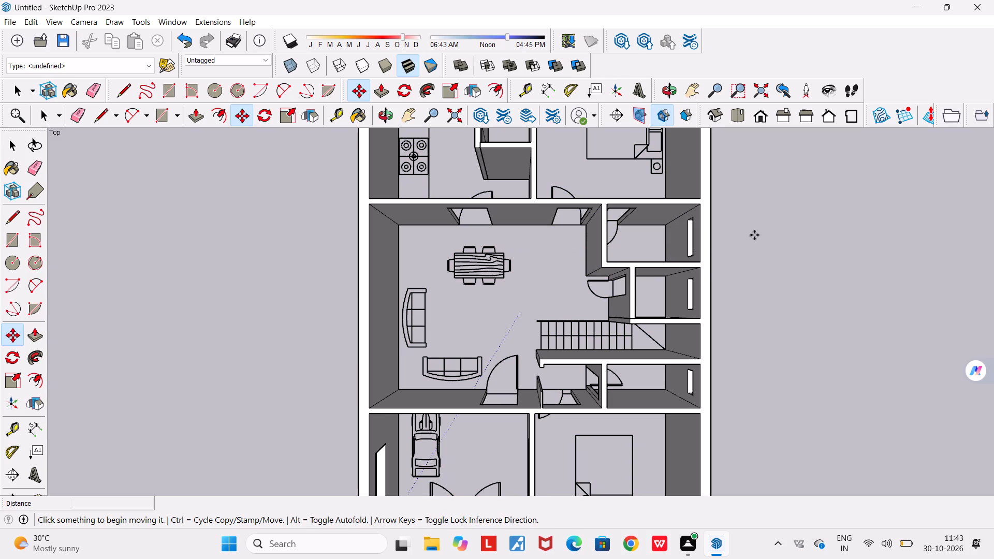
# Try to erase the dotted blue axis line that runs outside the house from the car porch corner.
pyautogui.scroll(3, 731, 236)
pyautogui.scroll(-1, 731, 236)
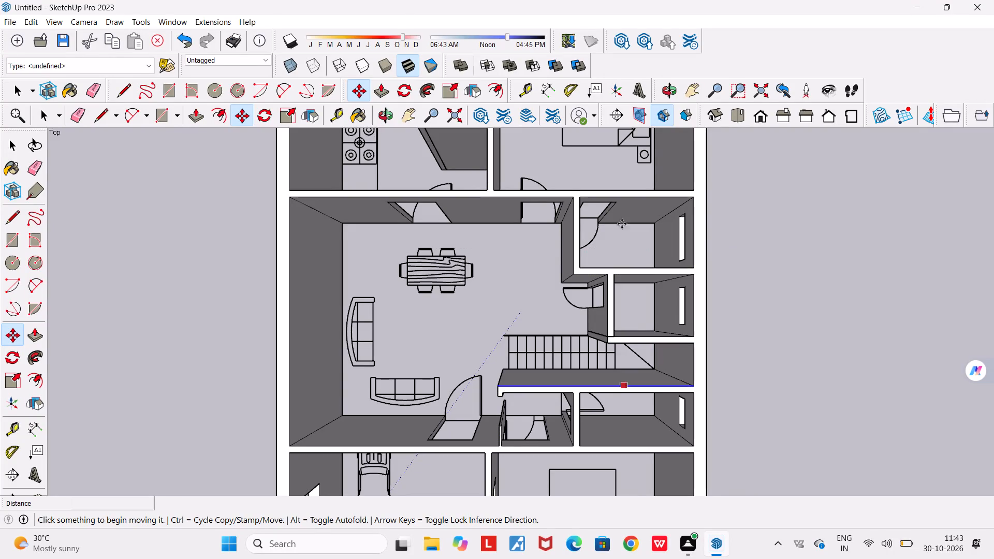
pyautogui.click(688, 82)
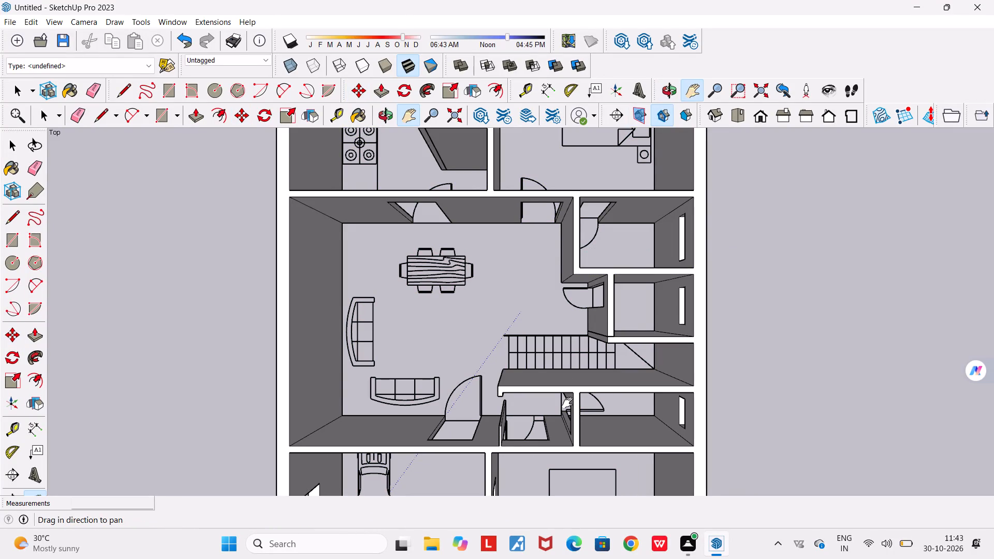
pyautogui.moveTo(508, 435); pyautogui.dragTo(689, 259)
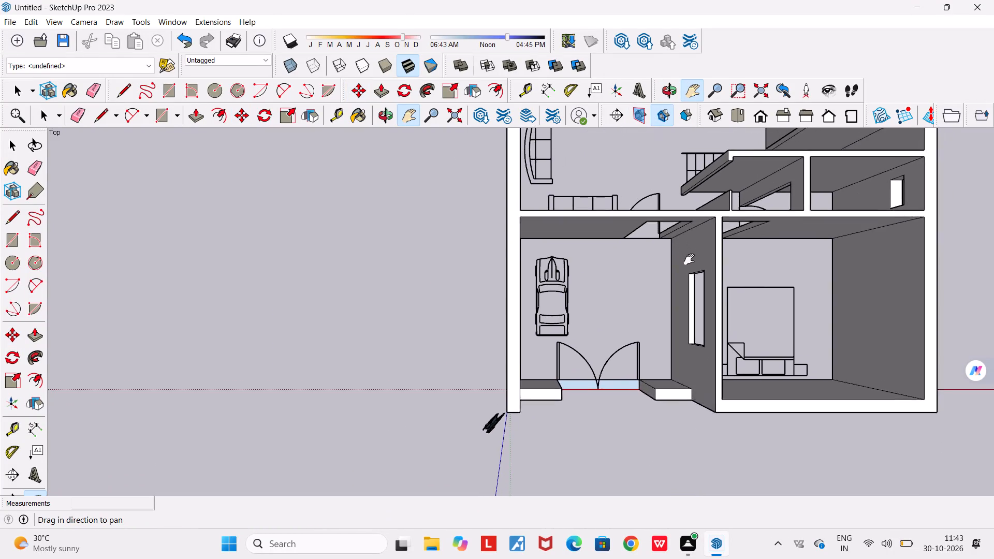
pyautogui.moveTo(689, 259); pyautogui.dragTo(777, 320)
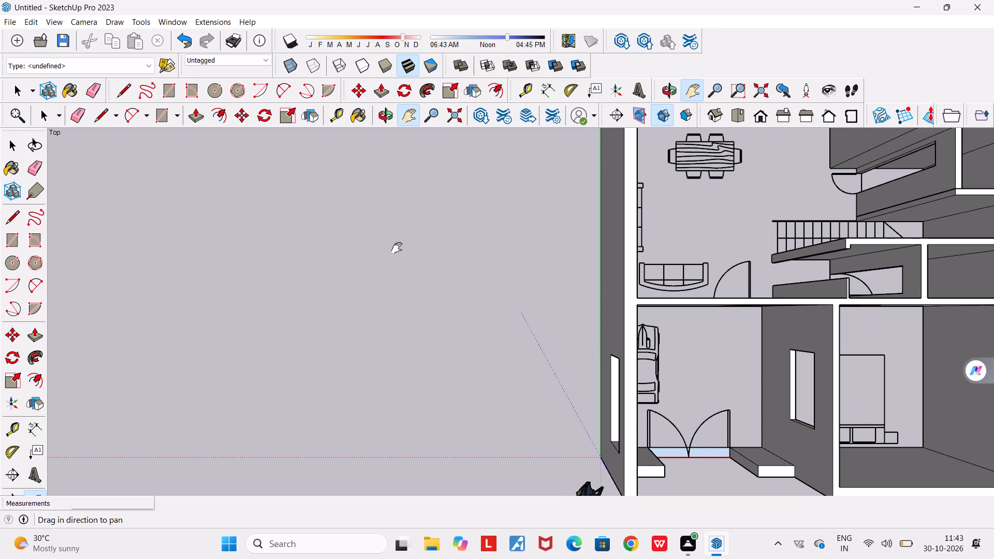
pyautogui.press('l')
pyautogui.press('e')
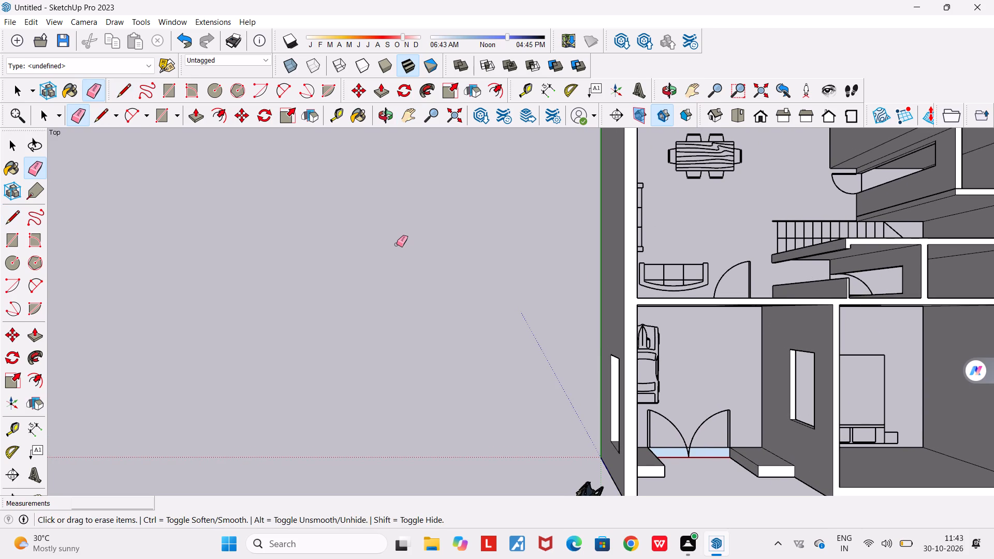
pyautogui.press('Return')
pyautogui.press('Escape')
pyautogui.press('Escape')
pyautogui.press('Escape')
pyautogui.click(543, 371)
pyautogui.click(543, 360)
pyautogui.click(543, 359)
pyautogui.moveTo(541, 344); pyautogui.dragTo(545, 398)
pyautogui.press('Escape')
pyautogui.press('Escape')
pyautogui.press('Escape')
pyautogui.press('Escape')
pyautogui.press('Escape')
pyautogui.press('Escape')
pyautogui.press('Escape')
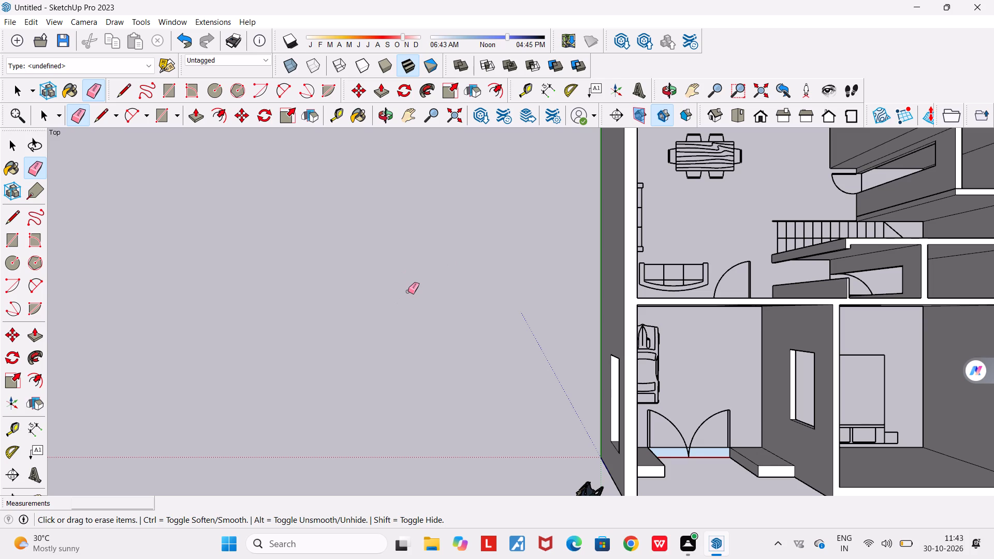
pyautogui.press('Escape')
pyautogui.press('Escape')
# Start the Line tool for drawing edges.
pyautogui.click(115, 116)
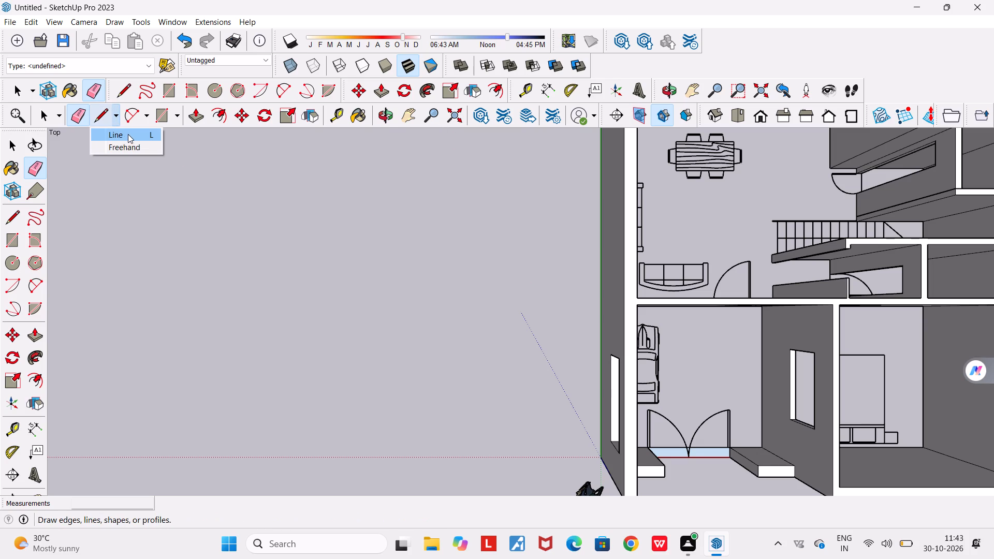
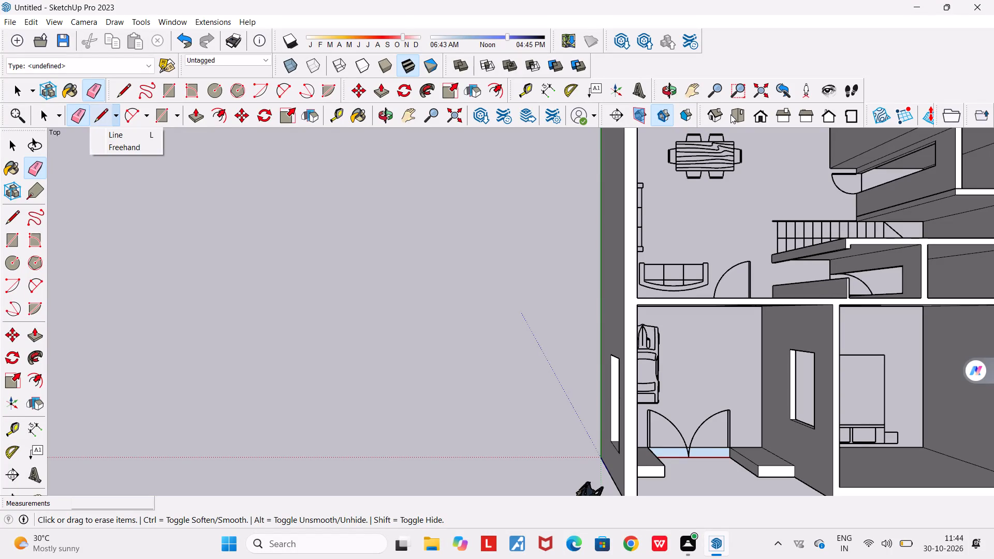
# Examine the floor plan in top view, from the car porch and living area to the kitchen and bedrooms.
pyautogui.click(747, 110)
pyautogui.click(749, 111)
pyautogui.moveTo(541, 318); pyautogui.dragTo(305, 305)
pyautogui.click(681, 92)
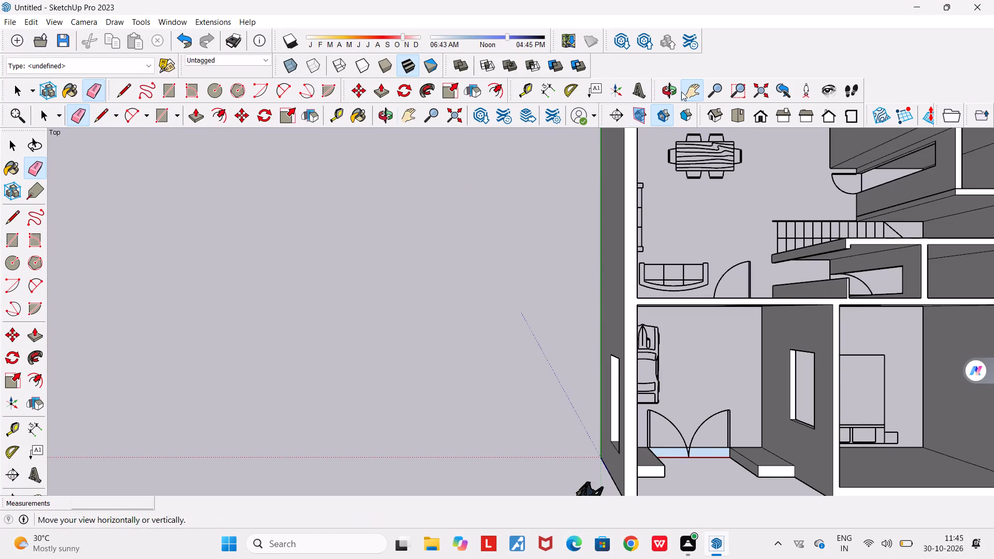
pyautogui.moveTo(669, 225); pyautogui.dragTo(434, 426)
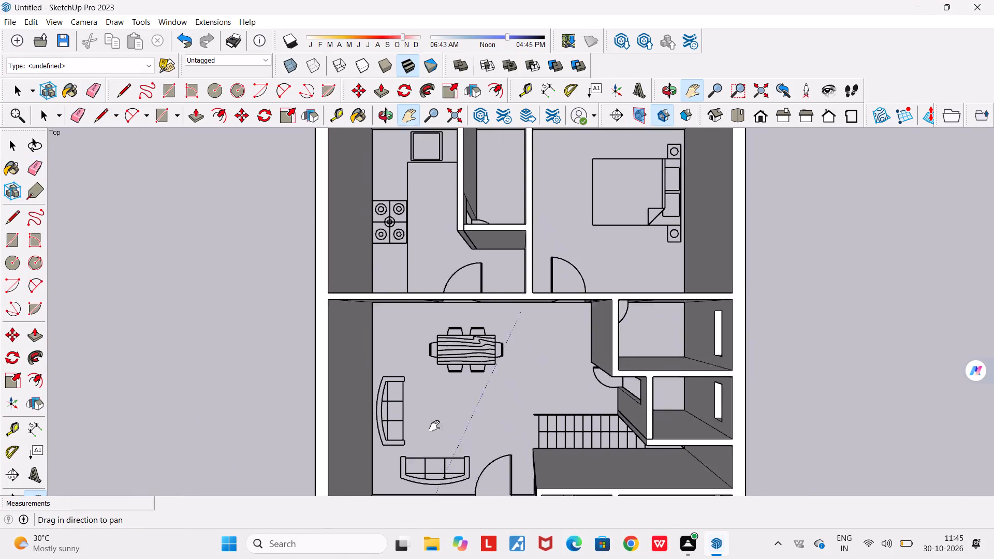
pyautogui.moveTo(434, 426); pyautogui.dragTo(533, 512)
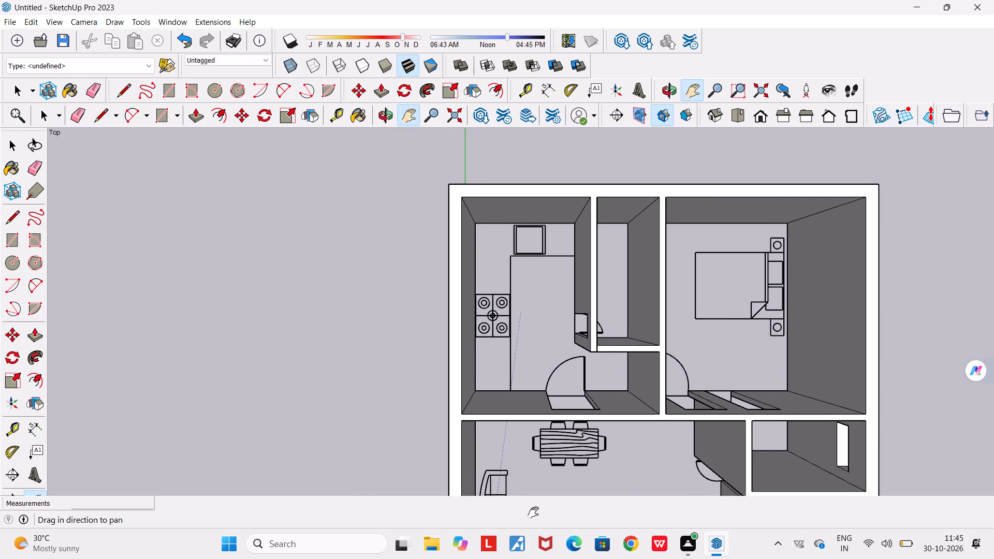
pyautogui.moveTo(533, 512); pyautogui.dragTo(273, 482)
pyautogui.moveTo(272, 479); pyautogui.dragTo(268, 472)
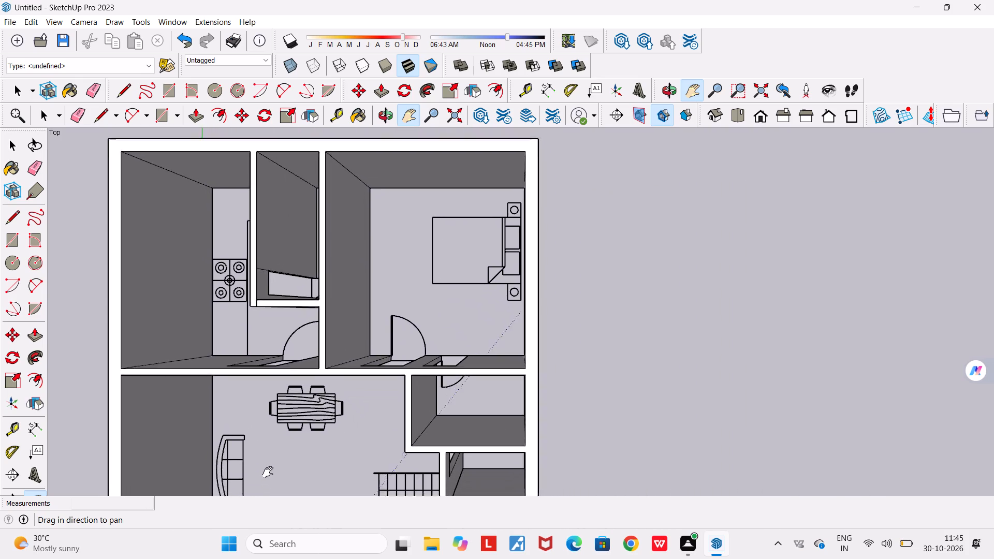
pyautogui.moveTo(268, 472); pyautogui.dragTo(545, 226)
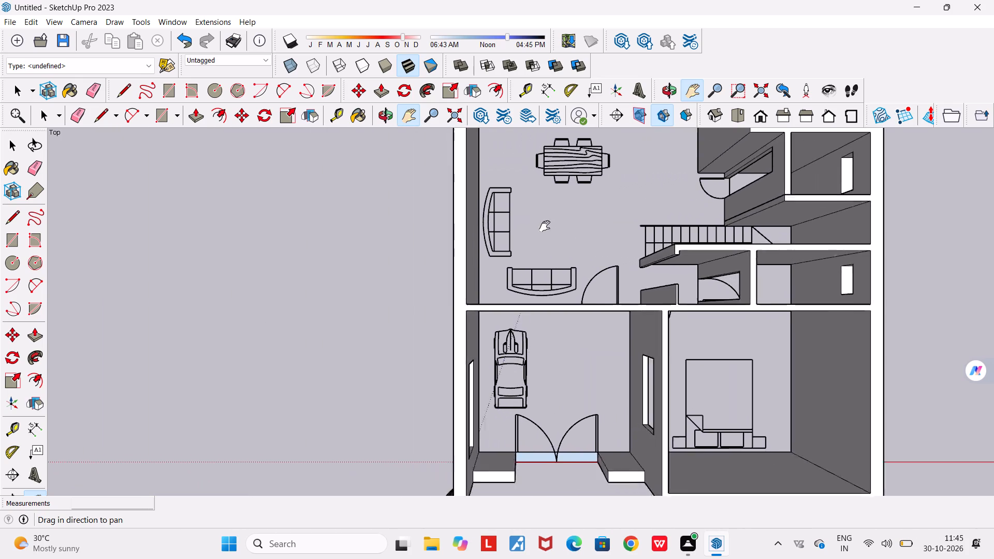
pyautogui.moveTo(545, 226); pyautogui.dragTo(602, 241)
pyautogui.moveTo(681, 277); pyautogui.dragTo(527, 244)
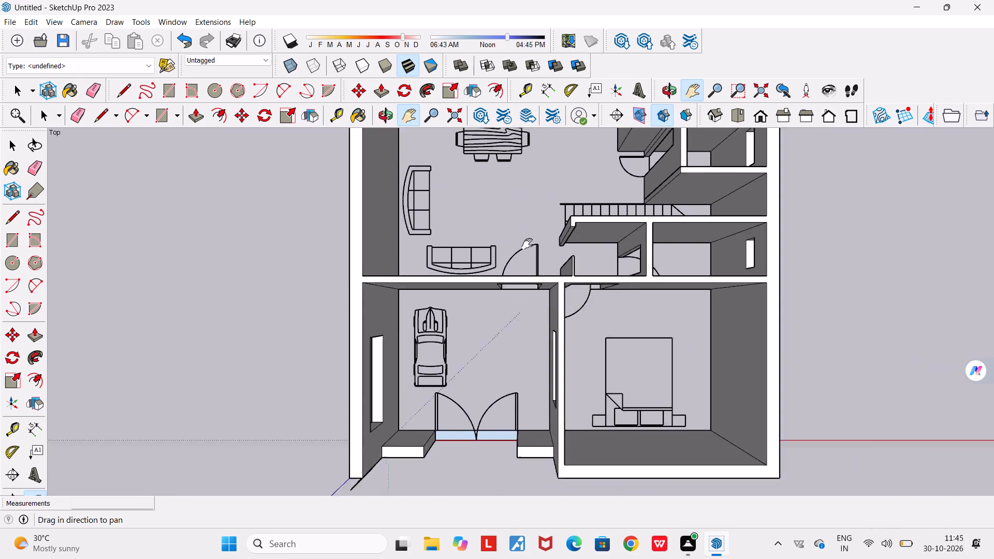
pyautogui.moveTo(527, 244); pyautogui.dragTo(559, 319)
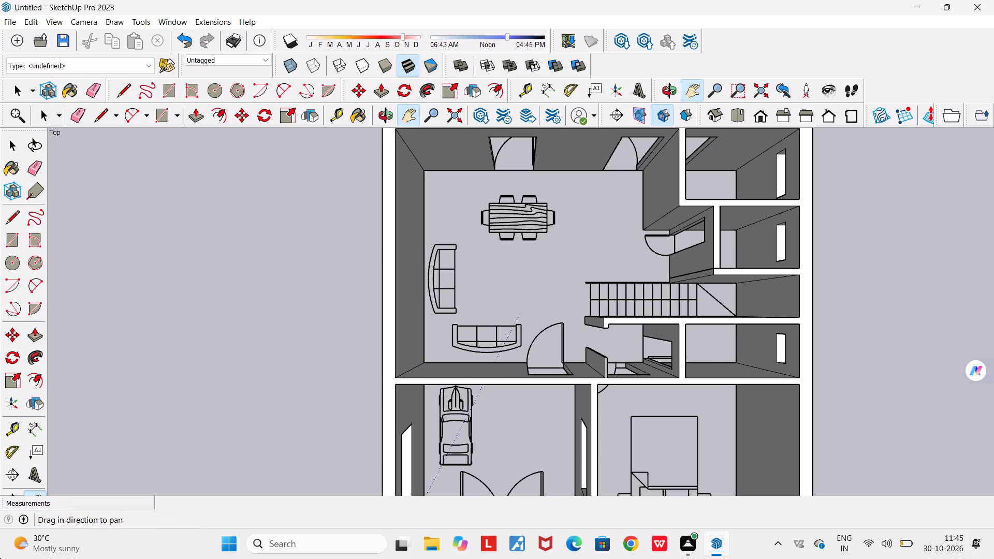
pyautogui.scroll(-10, 476, 274)
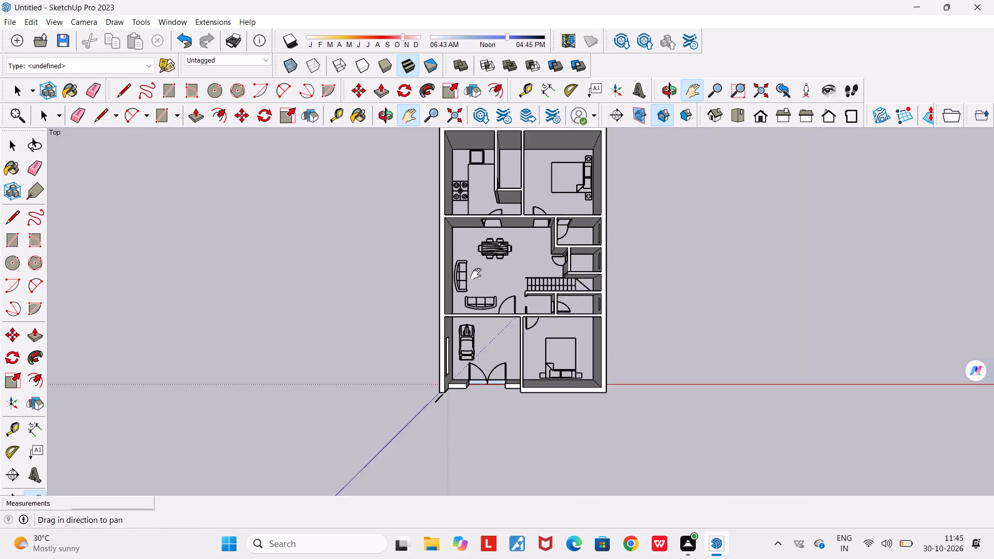
pyautogui.scroll(-1, 476, 274)
pyautogui.press('space')
pyautogui.scroll(-3, 476, 274)
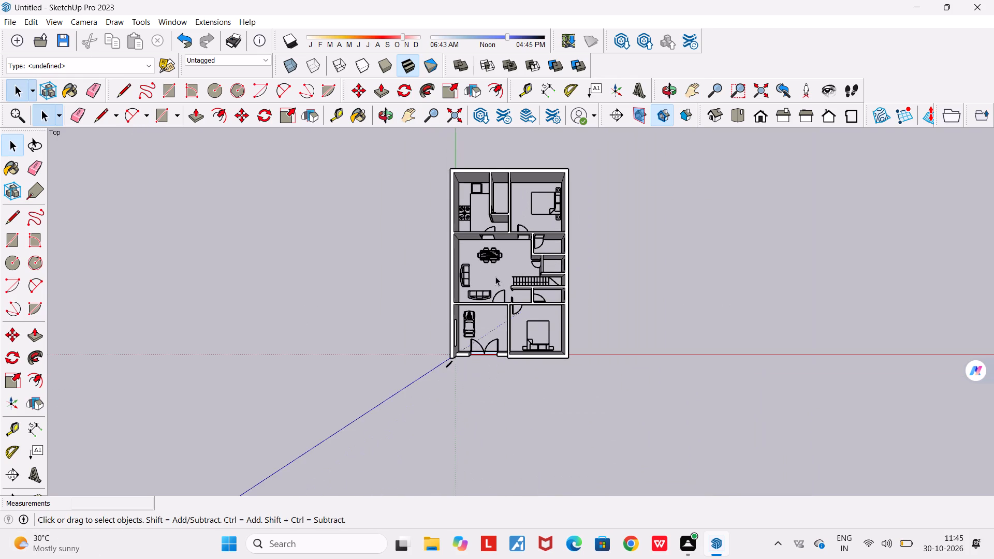
# Examine the house in 3D from the front and inspect the floor strip under the car porch's double door up close.
pyautogui.moveTo(492, 274); pyautogui.dragTo(387, 169, button='middle')
pyautogui.scroll(-4, 377, 165)
pyautogui.moveTo(433, 211); pyautogui.dragTo(407, 143, button='middle')
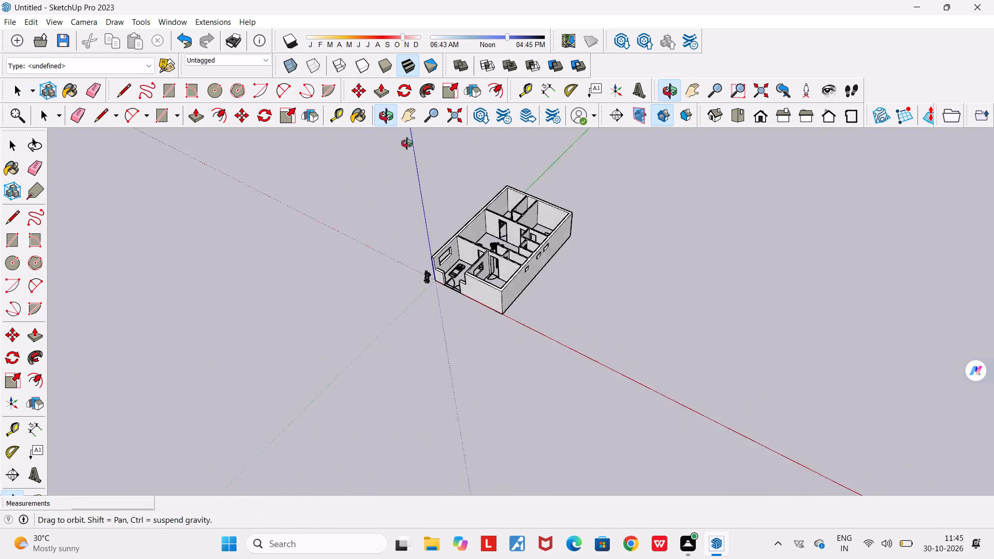
pyautogui.moveTo(407, 143); pyautogui.dragTo(551, 145, button='middle')
pyautogui.scroll(5, 486, 285)
pyautogui.moveTo(438, 330); pyautogui.dragTo(433, 402, button='middle')
pyautogui.scroll(2, 409, 385)
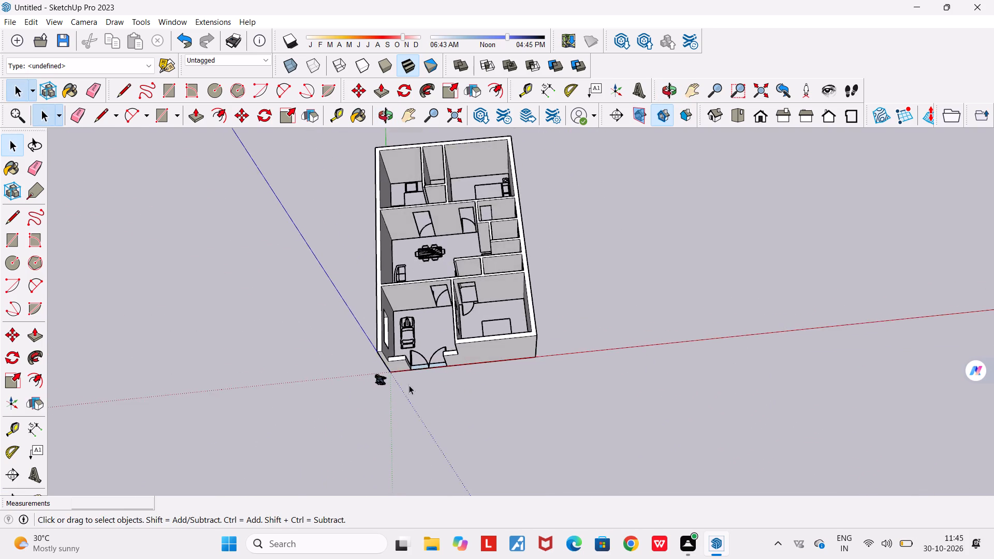
pyautogui.scroll(5, 409, 385)
pyautogui.scroll(18, 427, 352)
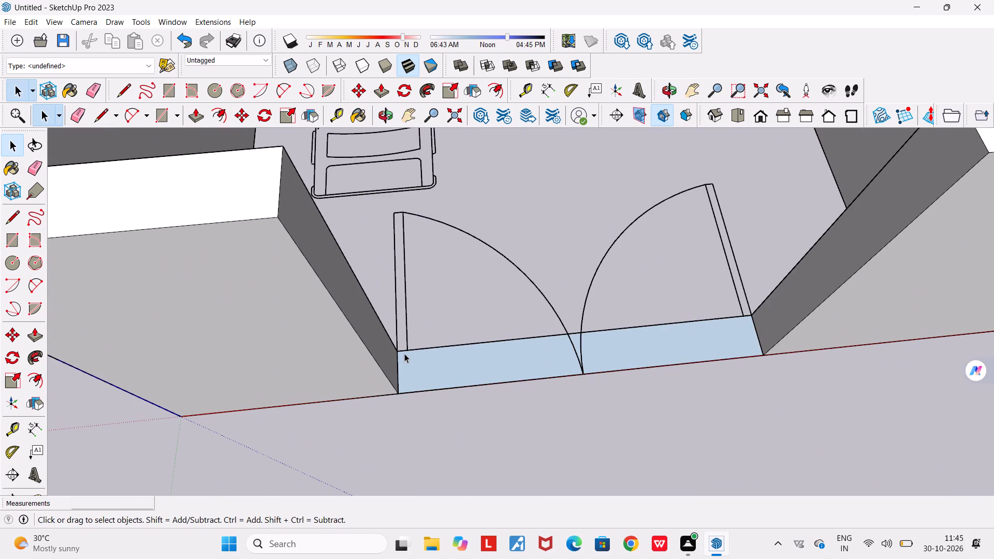
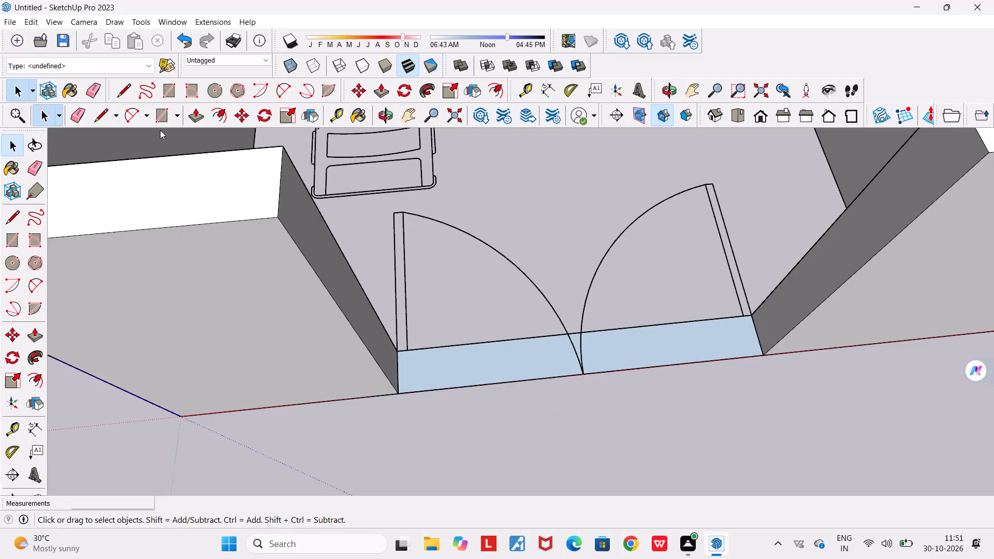
# Draw a rectangle about 1.89 m by 0.23 m over the floor strip in the car porch's double-door opening.
pyautogui.click(165, 91)
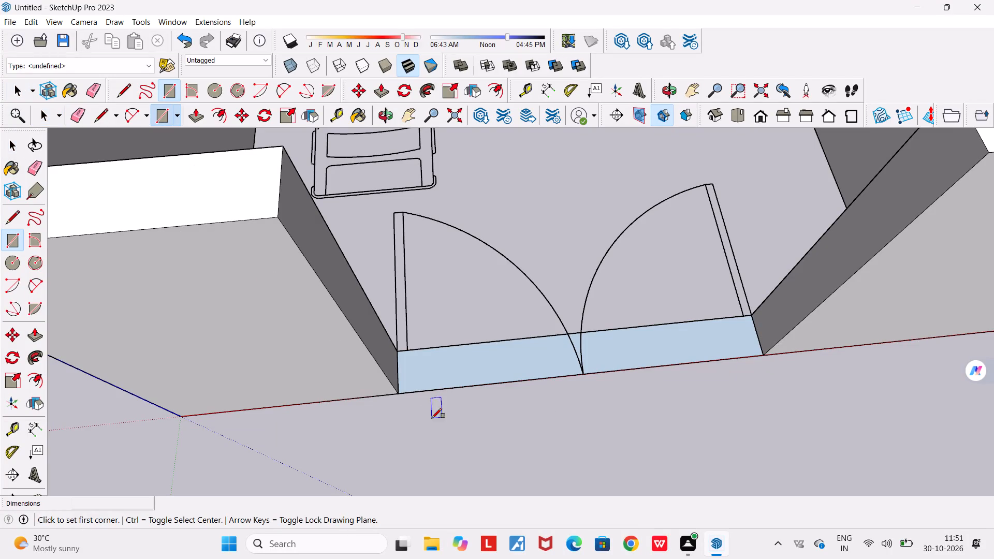
pyautogui.scroll(2, 398, 370)
pyautogui.click(397, 348)
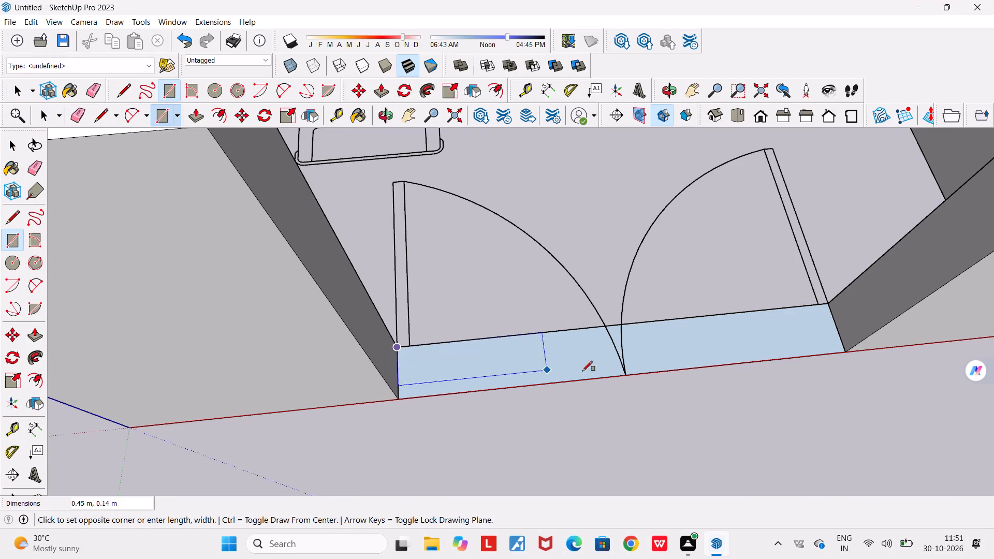
pyautogui.click(844, 352)
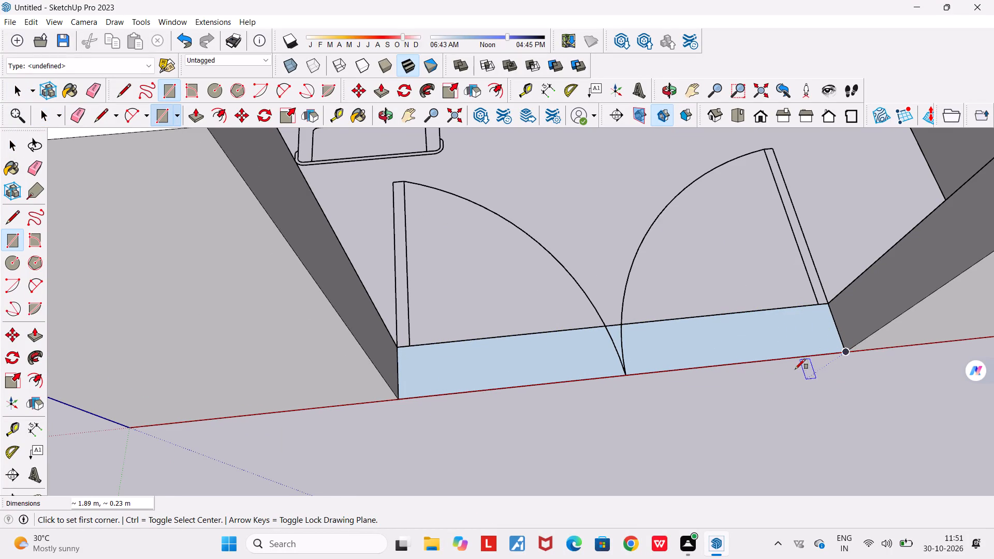
pyautogui.moveTo(782, 367); pyautogui.dragTo(752, 393, button='middle')
pyautogui.scroll(-4, 752, 393)
pyautogui.press('Escape')
pyautogui.scroll(-3, 769, 404)
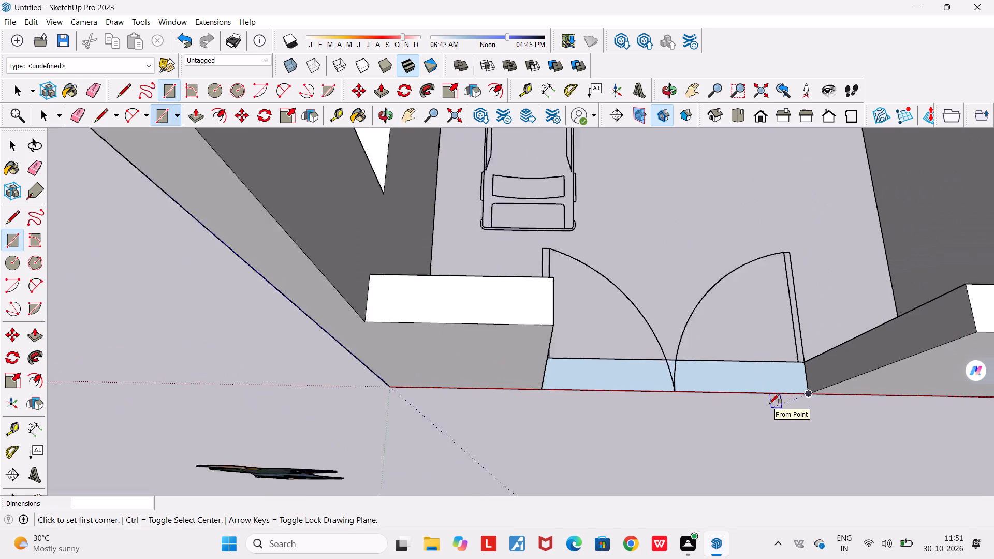
pyautogui.scroll(-2, 769, 404)
pyautogui.press('Escape')
# Examine the whole house model in 3D from the front and side, covering the car porch, bedrooms and central rooms.
pyautogui.scroll(2, 649, 273)
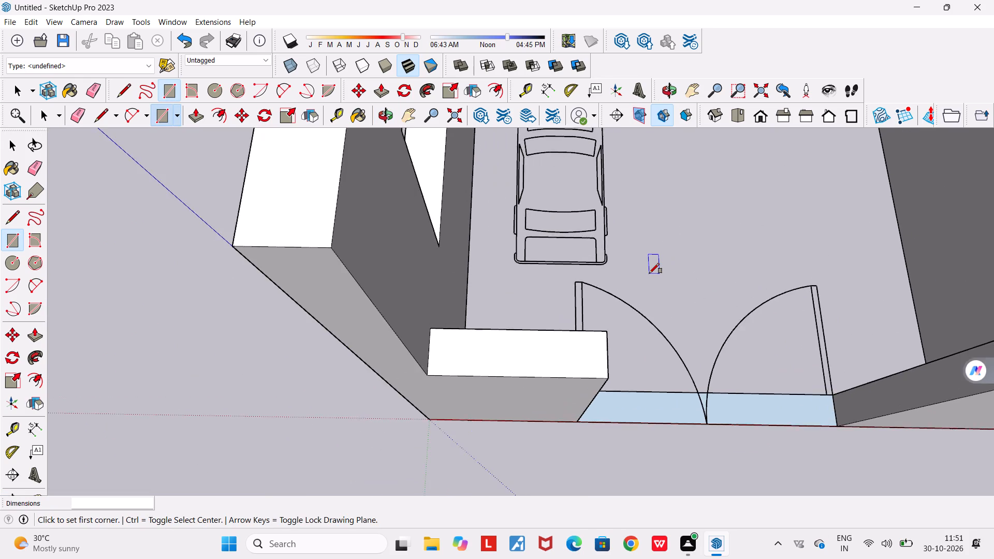
pyautogui.scroll(-17, 649, 273)
pyautogui.moveTo(652, 277); pyautogui.dragTo(602, 247, button='middle')
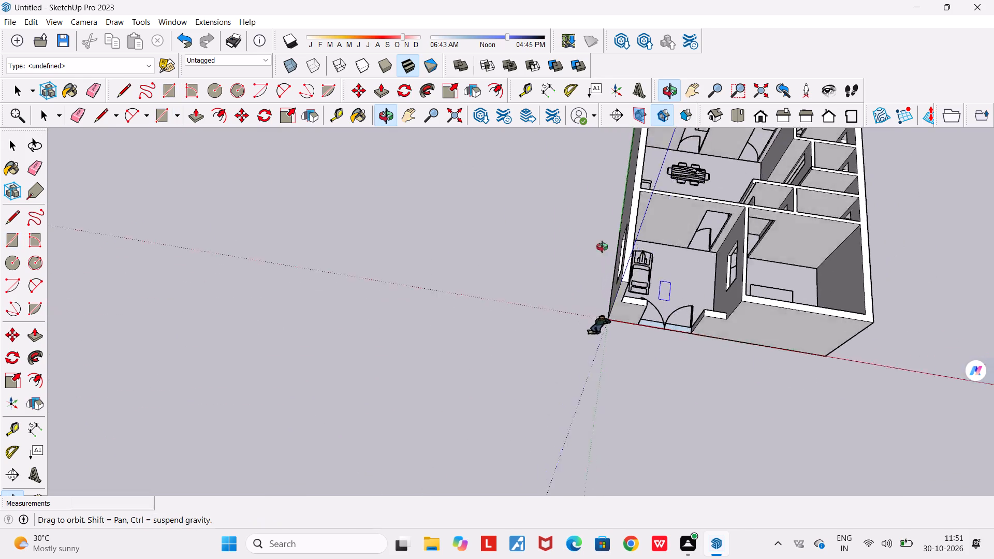
pyautogui.moveTo(602, 247); pyautogui.dragTo(532, 204, button='middle')
pyautogui.scroll(-9, 532, 204)
pyautogui.scroll(4, 673, 166)
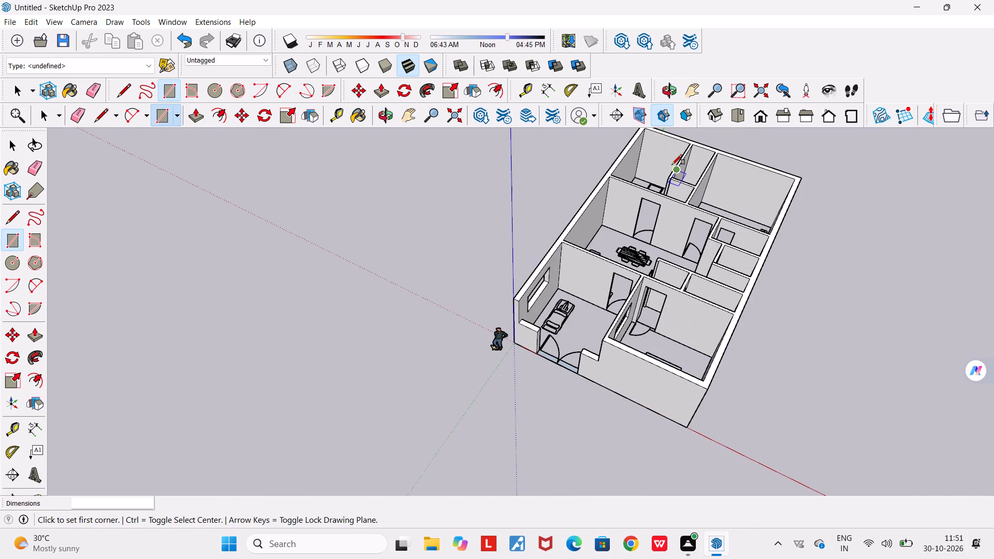
pyautogui.press('Escape')
pyautogui.scroll(-8, 682, 169)
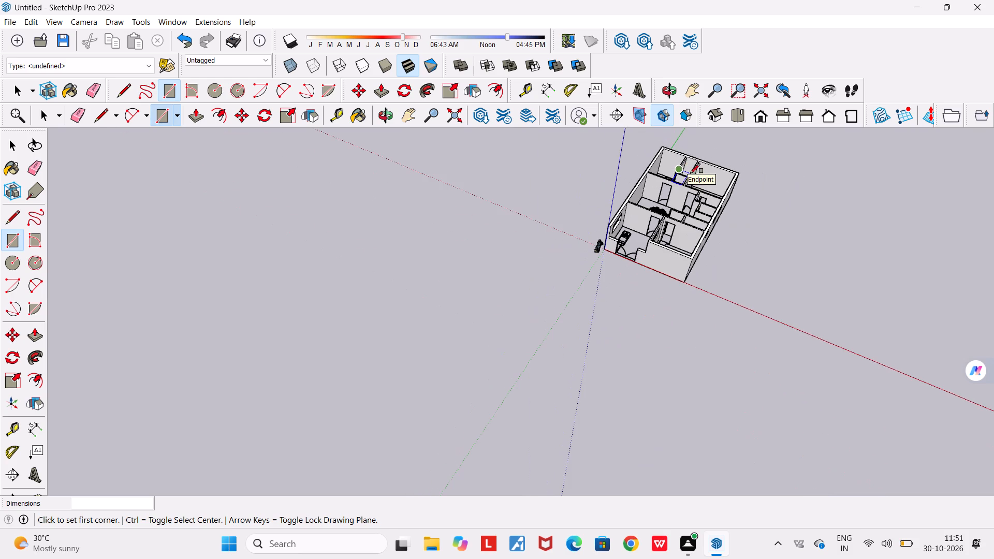
pyautogui.press('space')
pyautogui.scroll(7, 686, 148)
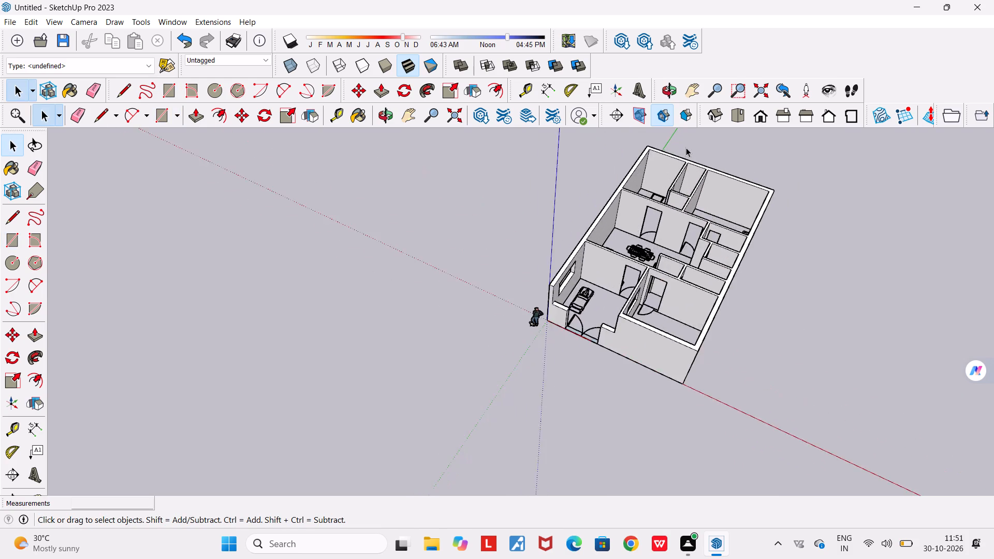
pyautogui.scroll(5, 686, 148)
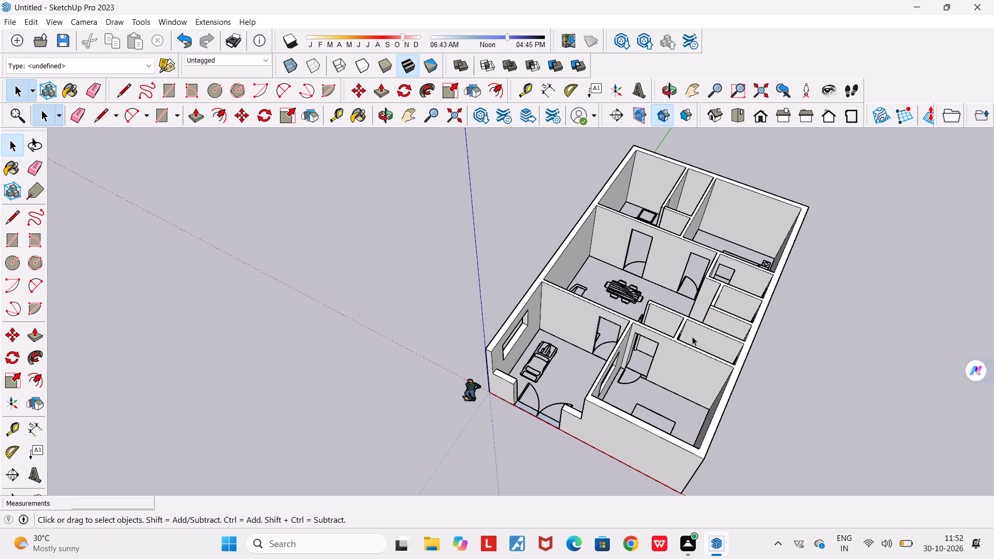
pyautogui.scroll(1, 679, 345)
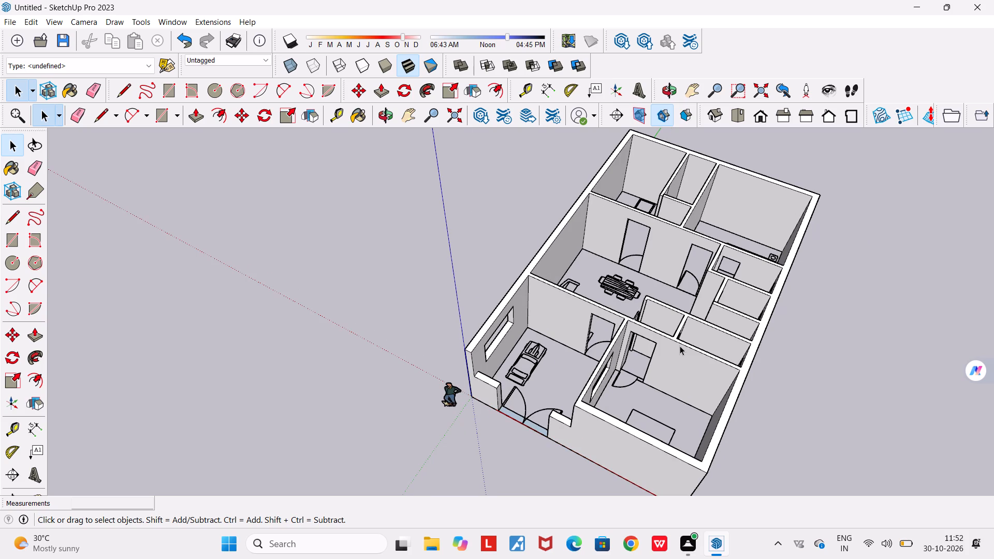
pyautogui.scroll(-10, 676, 353)
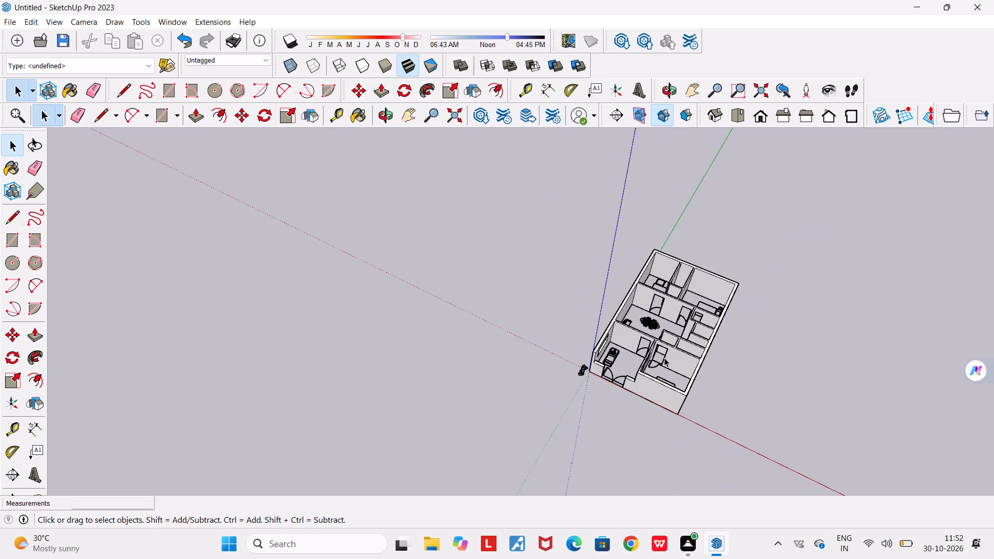
pyautogui.moveTo(662, 360); pyautogui.dragTo(740, 407, button='middle')
pyautogui.scroll(6, 704, 302)
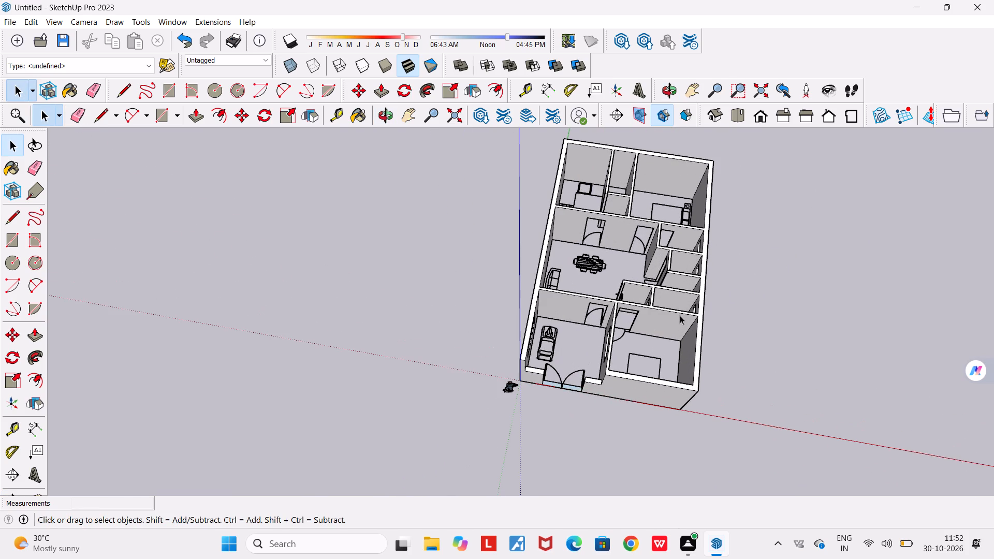
pyautogui.moveTo(666, 337); pyautogui.dragTo(529, 261, button='middle')
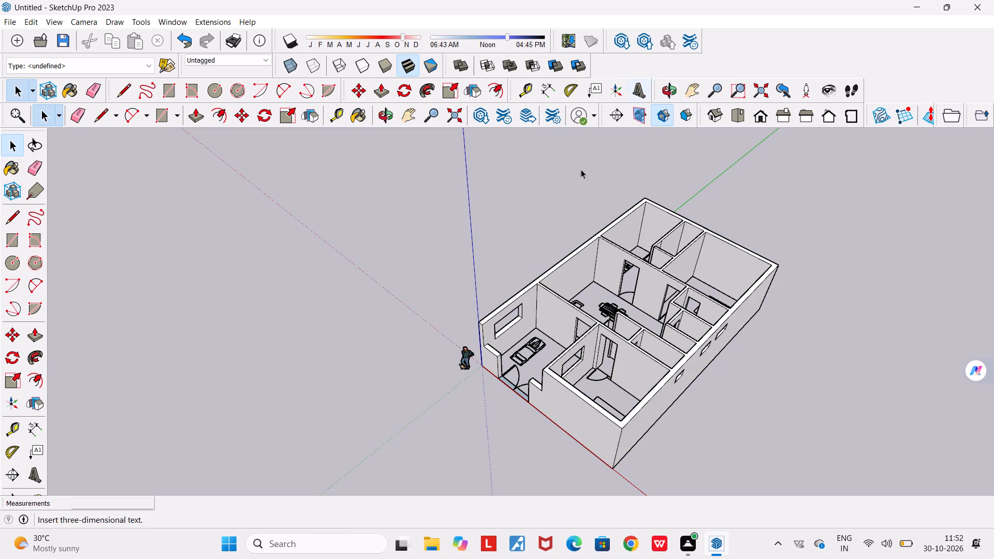
pyautogui.scroll(-4, 722, 251)
pyautogui.moveTo(686, 342); pyautogui.dragTo(765, 392, button='middle')
pyautogui.scroll(9, 665, 229)
pyautogui.moveTo(647, 286); pyautogui.dragTo(749, 301, button='middle')
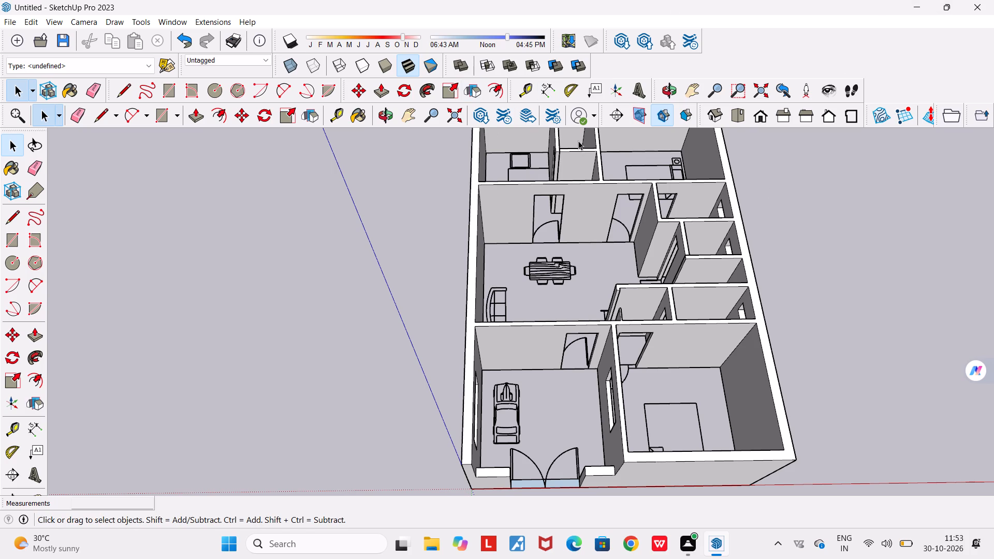
# Examine the house interior from several angles, including the kitchen, rear bedroom and dining area up close.
pyautogui.scroll(-5, 578, 141)
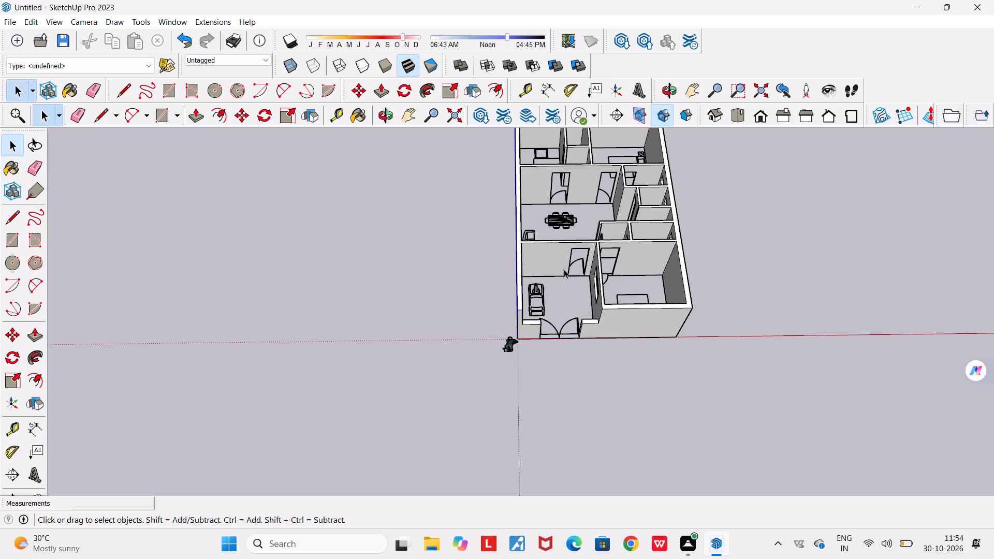
pyautogui.scroll(-8, 510, 255)
pyautogui.moveTo(558, 187); pyautogui.dragTo(431, 166, button='middle')
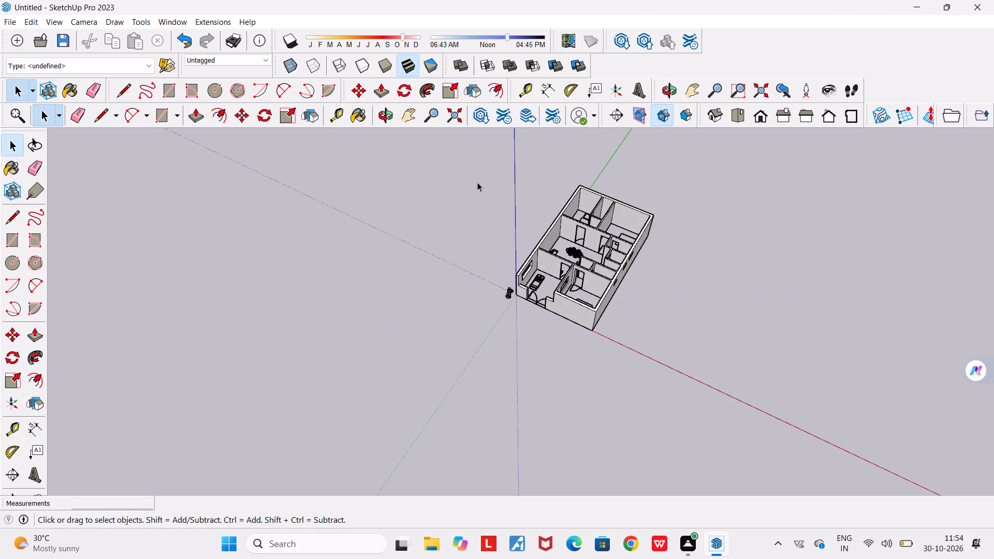
pyautogui.scroll(5, 552, 173)
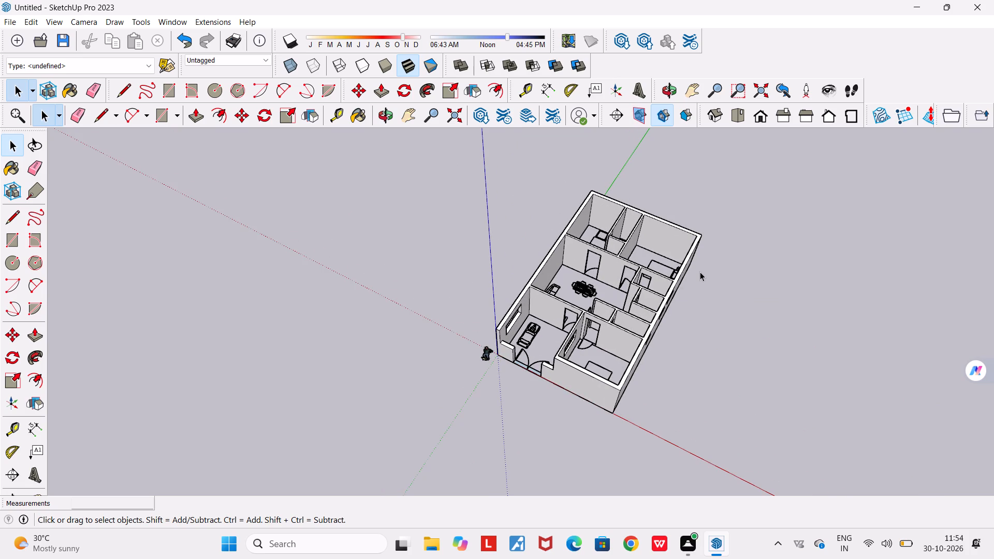
pyautogui.scroll(4, 688, 264)
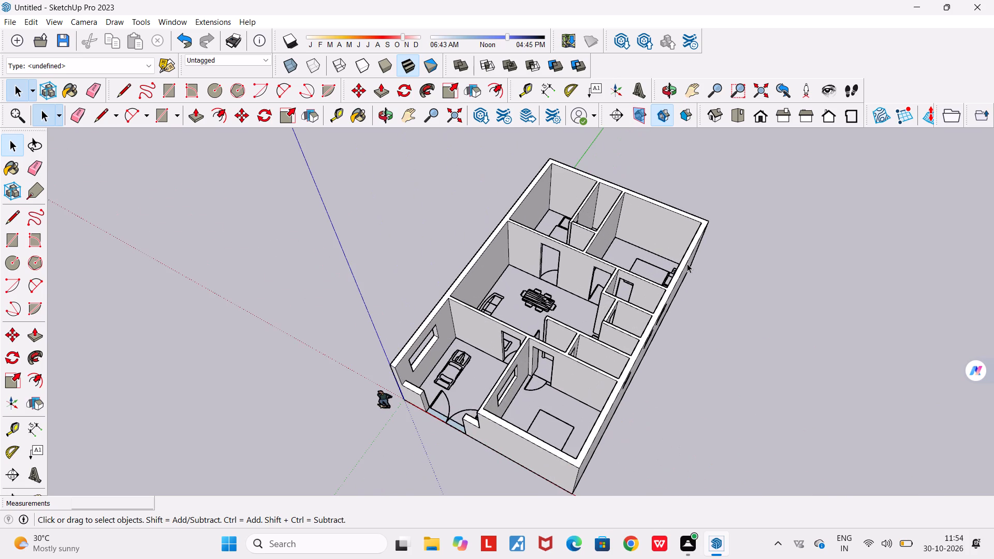
pyautogui.scroll(-8, 687, 263)
pyautogui.moveTo(662, 282); pyautogui.dragTo(824, 321, button='middle')
pyautogui.scroll(-3, 827, 322)
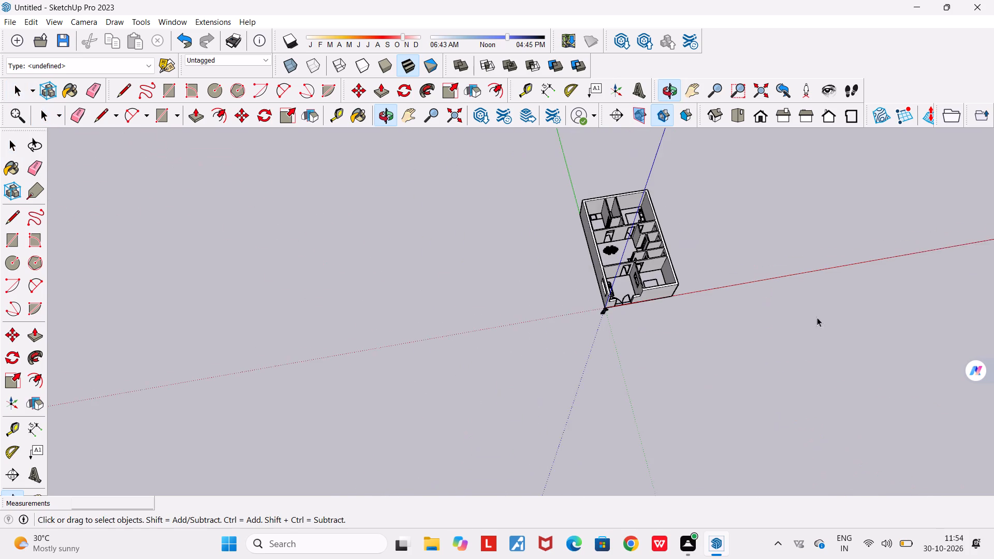
pyautogui.scroll(10, 651, 219)
pyautogui.moveTo(642, 209); pyautogui.dragTo(501, 126, button='middle')
pyautogui.scroll(-4, 501, 126)
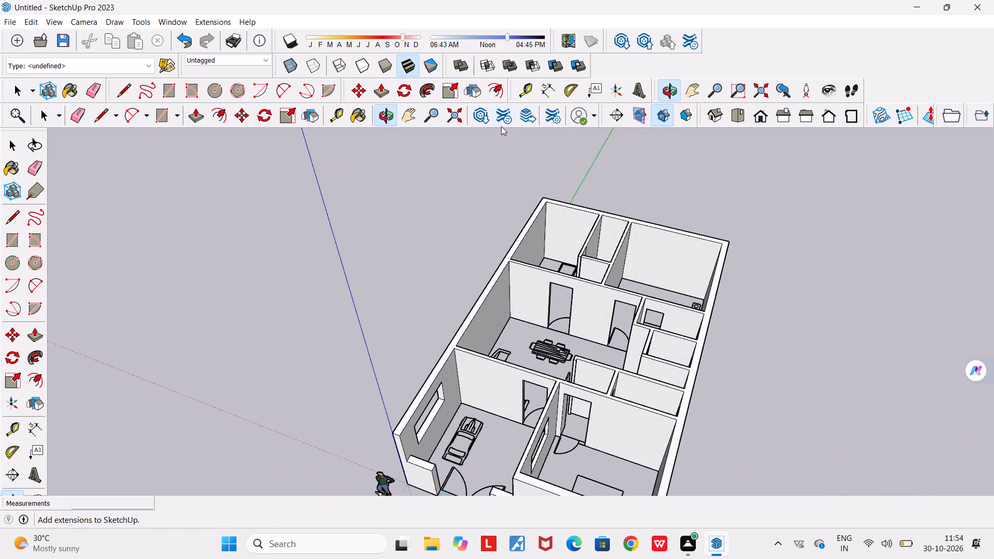
pyautogui.scroll(-14, 501, 126)
pyautogui.scroll(5, 617, 214)
pyautogui.moveTo(609, 227); pyautogui.dragTo(702, 259, button='middle')
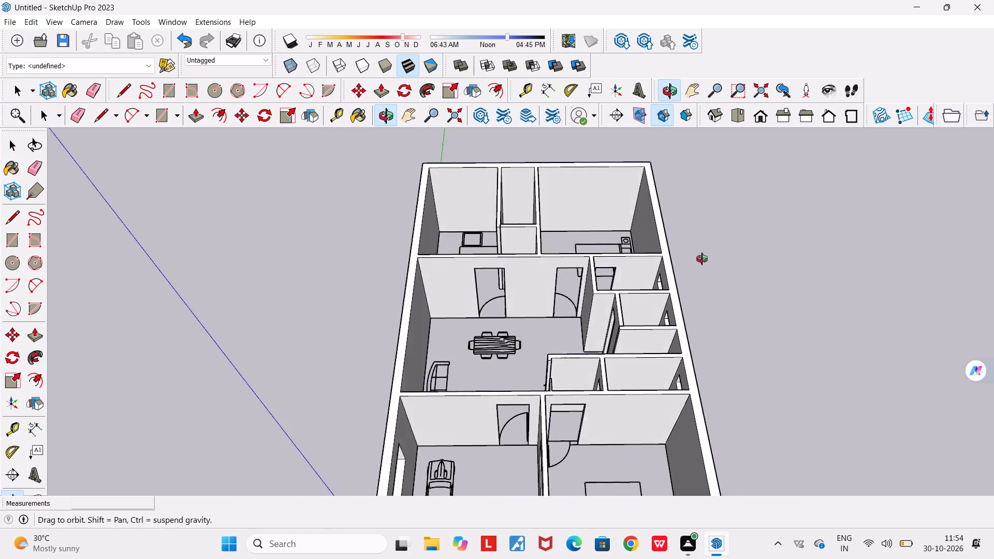
pyautogui.moveTo(702, 259); pyautogui.dragTo(704, 259, button='middle')
pyautogui.scroll(6, 600, 196)
pyautogui.moveTo(566, 202); pyautogui.dragTo(508, 191, button='middle')
pyautogui.scroll(3, 548, 268)
pyautogui.scroll(-2, 545, 267)
pyautogui.moveTo(546, 284); pyautogui.dragTo(612, 298, button='middle')
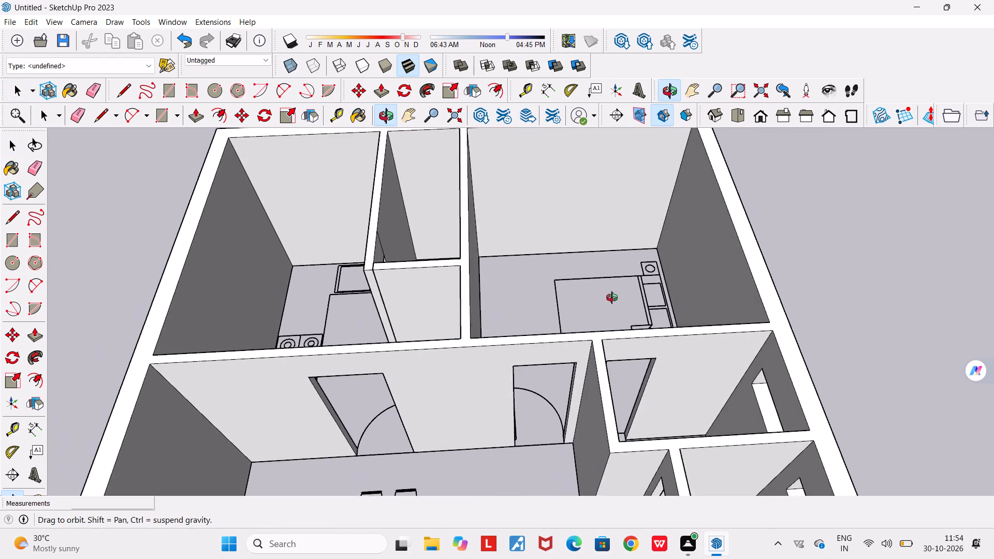
pyautogui.moveTo(612, 298); pyautogui.dragTo(611, 296, button='middle')
pyautogui.scroll(-19, 611, 296)
pyautogui.moveTo(581, 384); pyautogui.dragTo(706, 392, button='middle')
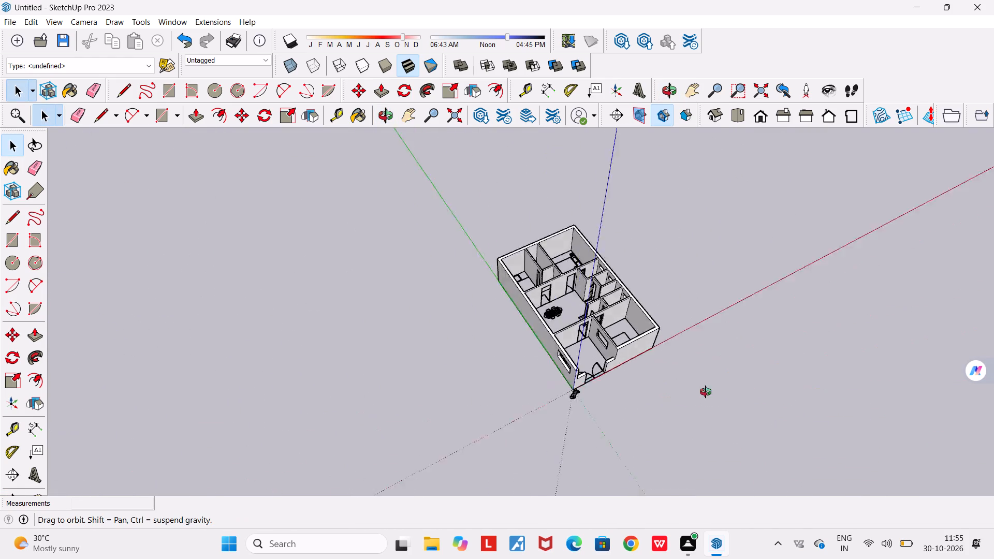
pyautogui.moveTo(706, 392); pyautogui.dragTo(826, 399, button='middle')
pyautogui.moveTo(473, 271); pyautogui.dragTo(546, 300, button='middle')
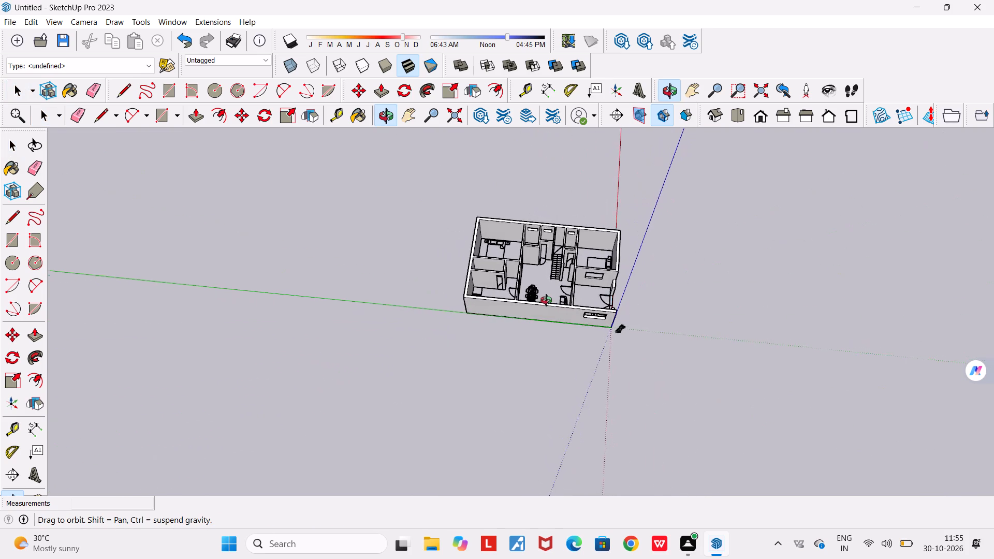
pyautogui.moveTo(546, 300); pyautogui.dragTo(547, 298, button='middle')
# Draw a rectangle about 3.24 m by 0.50 m on the front bedroom floor along the outer side wall beside the bed.
pyautogui.scroll(12, 607, 232)
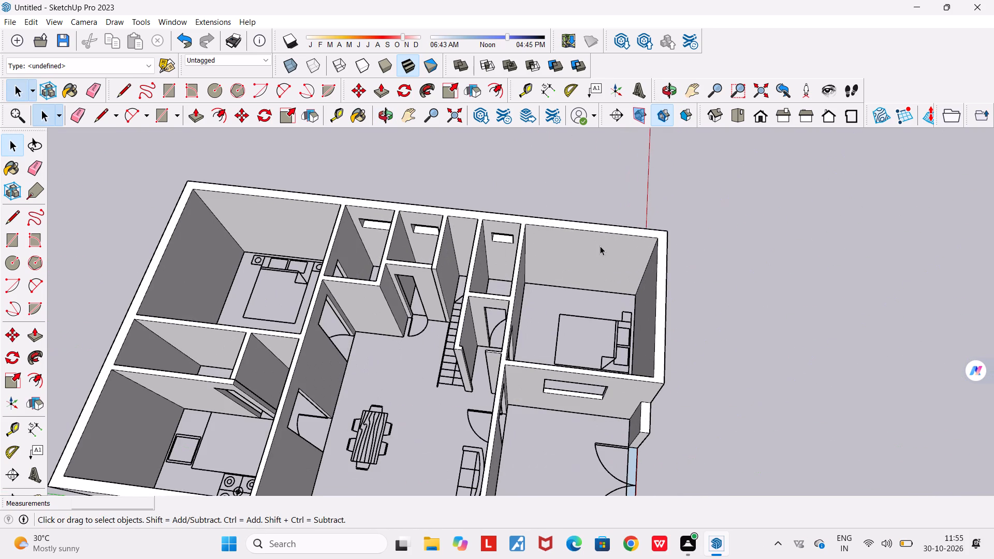
pyautogui.scroll(9, 584, 285)
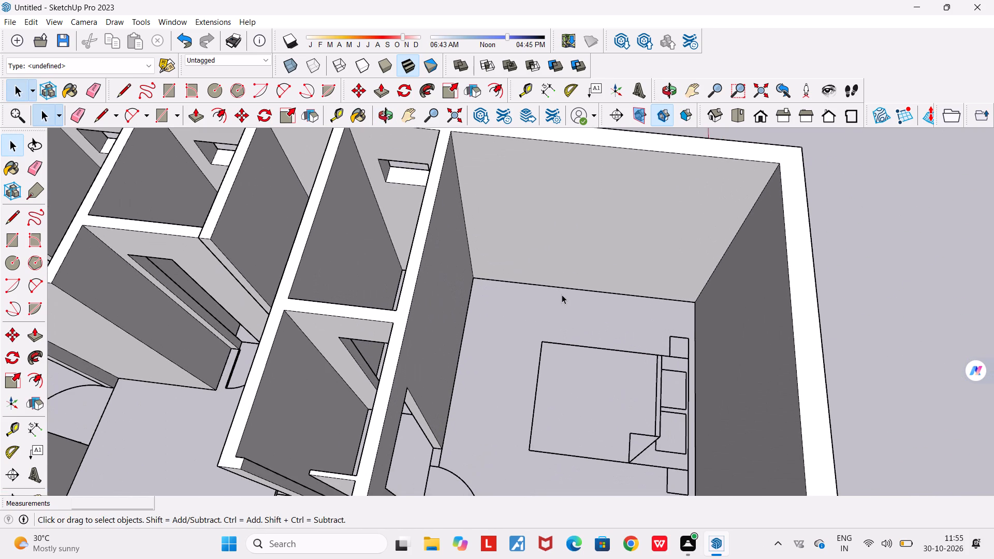
pyautogui.scroll(1, 562, 295)
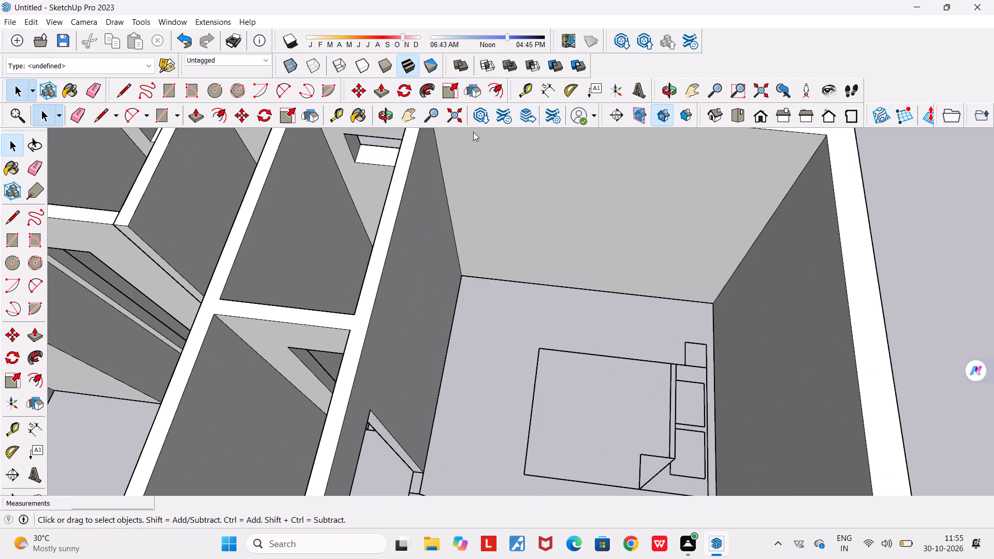
pyautogui.click(165, 95)
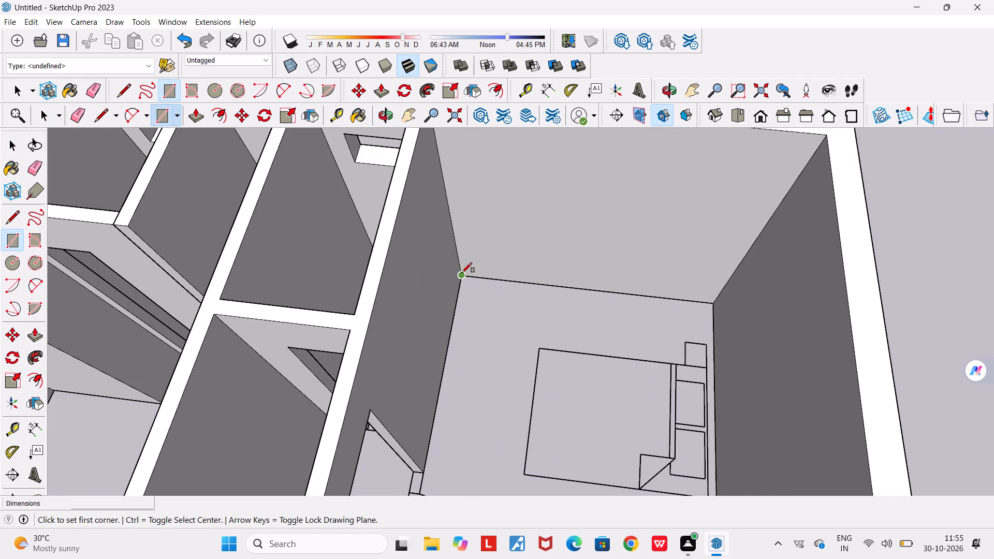
pyautogui.click(462, 273)
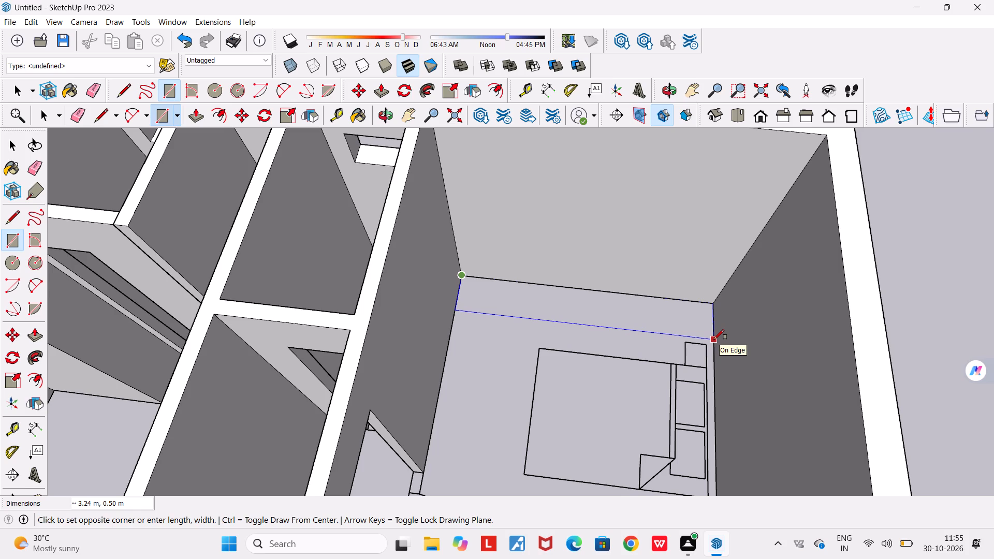
pyautogui.click(714, 340)
pyautogui.scroll(-2, 567, 315)
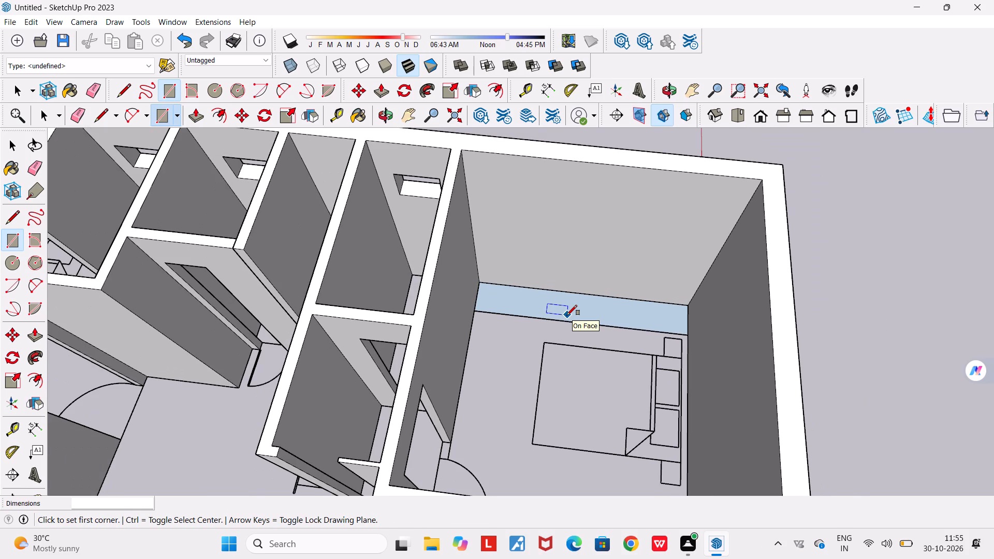
pyautogui.press('space')
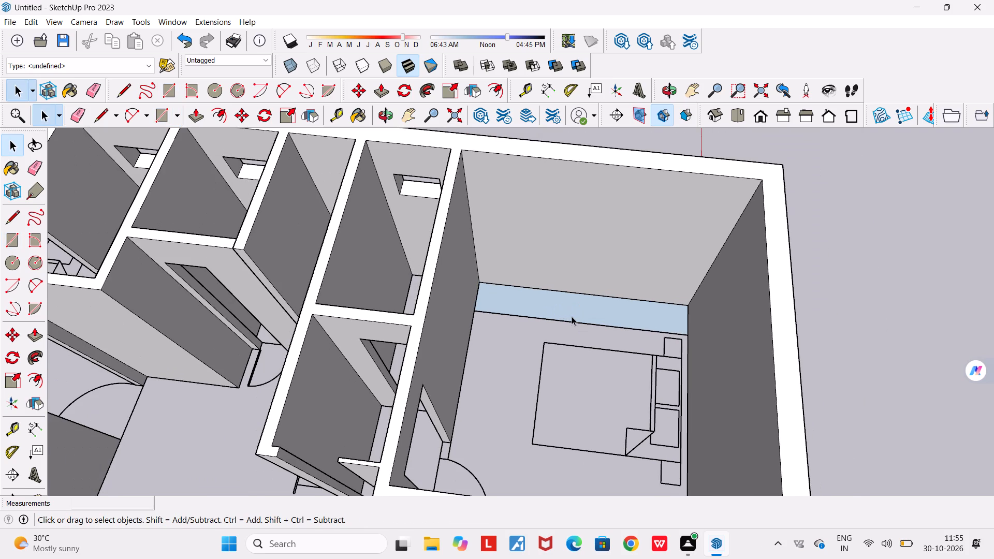
pyautogui.press('Escape')
# Copy the floor strip face beside the front bedroom's outer wall and paste it in the open space outside the house.
pyautogui.click(575, 318)
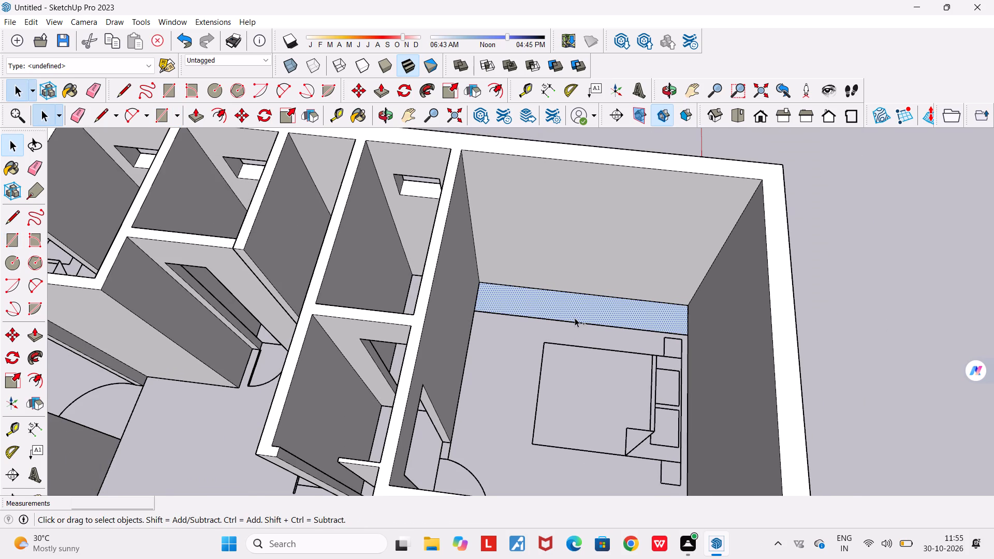
pyautogui.hotkey('ctrl', 'c')
pyautogui.scroll(-20, 575, 318)
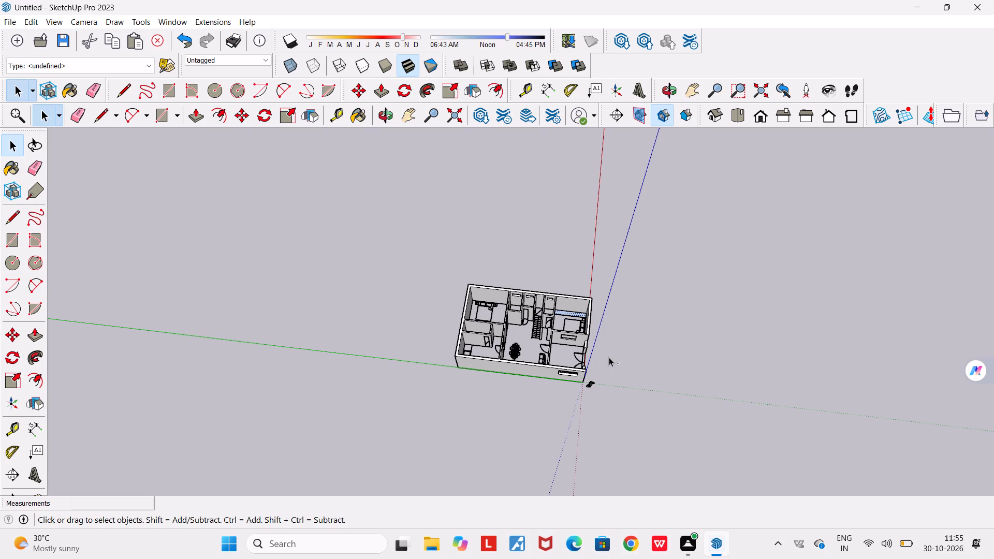
pyautogui.hotkey('ctrl', 'v')
pyautogui.moveTo(603, 352); pyautogui.dragTo(281, 246, button='middle')
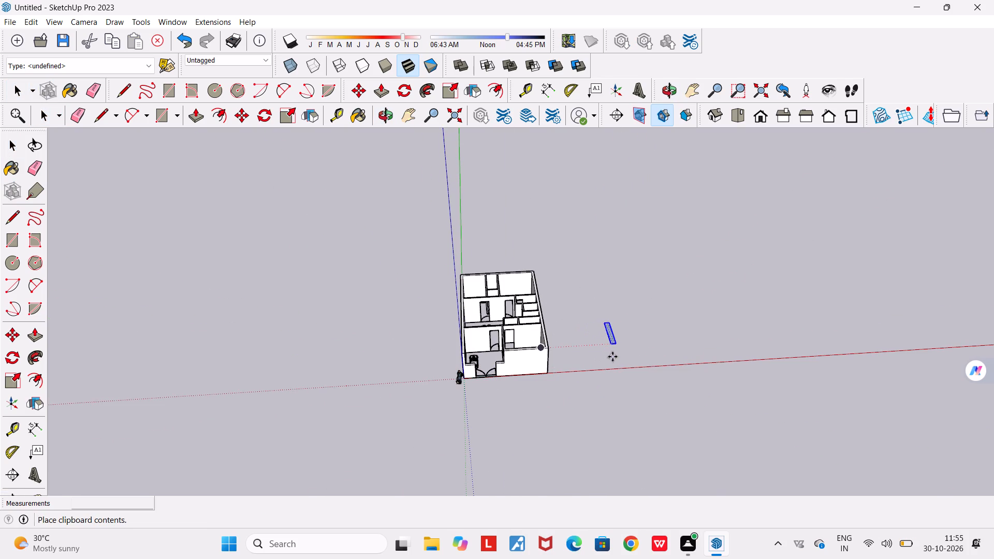
pyautogui.click(688, 351)
pyautogui.moveTo(665, 337); pyautogui.dragTo(726, 336, button='middle')
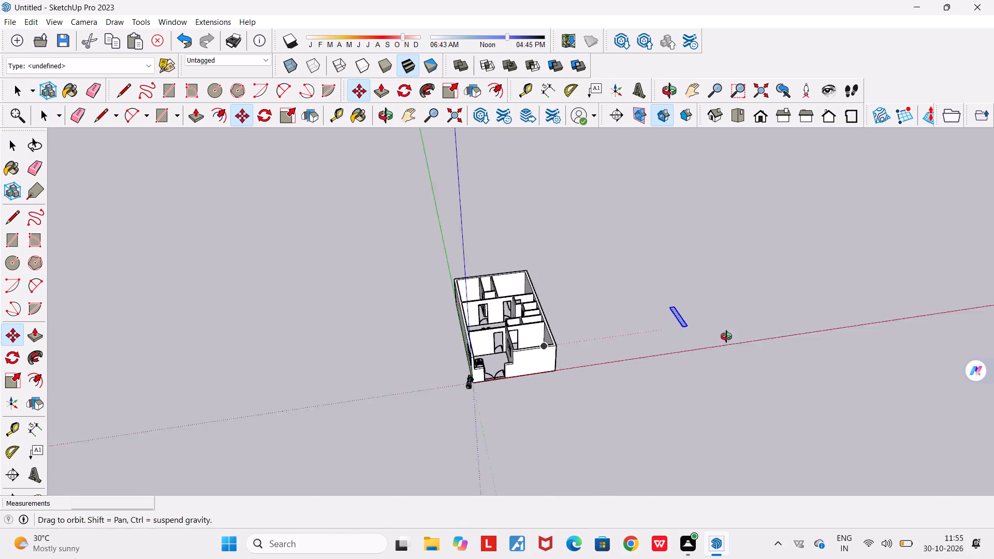
pyautogui.moveTo(726, 336); pyautogui.dragTo(949, 328, button='middle')
pyautogui.scroll(12, 559, 240)
pyautogui.moveTo(595, 301); pyautogui.dragTo(605, 305, button='middle')
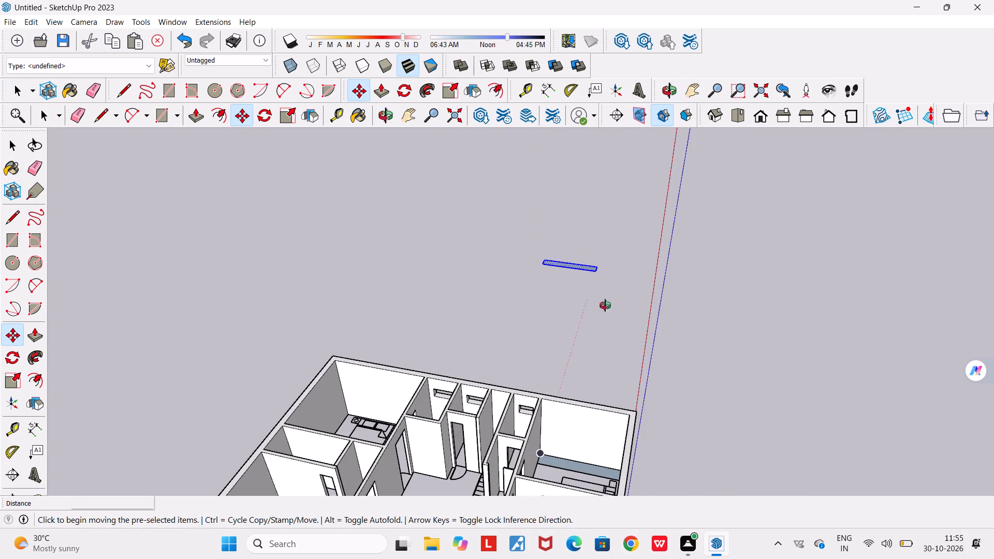
pyautogui.moveTo(605, 305); pyautogui.dragTo(658, 299, button='middle')
pyautogui.scroll(13, 529, 237)
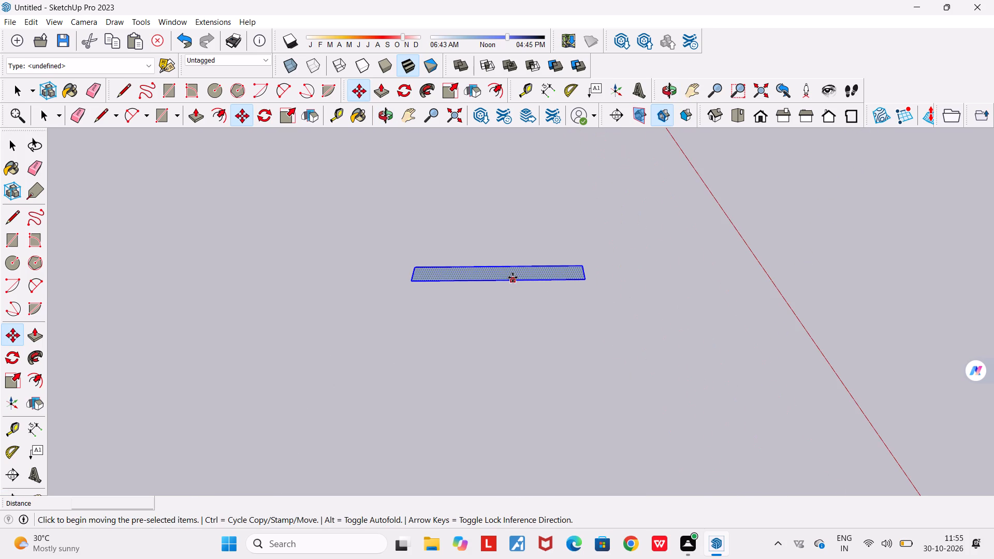
pyautogui.scroll(3, 507, 274)
pyautogui.moveTo(499, 307); pyautogui.dragTo(514, 325, button='middle')
pyautogui.scroll(-3, 515, 326)
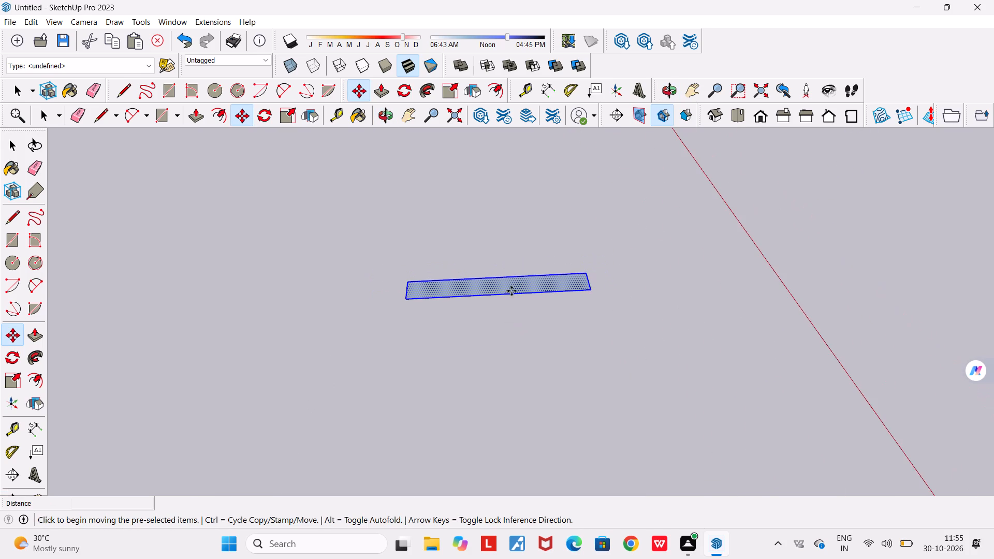
pyautogui.scroll(1, 511, 271)
# Extrude the pasted strip face upward by 8' with Push/Pull into an upright block.
pyautogui.press('space')
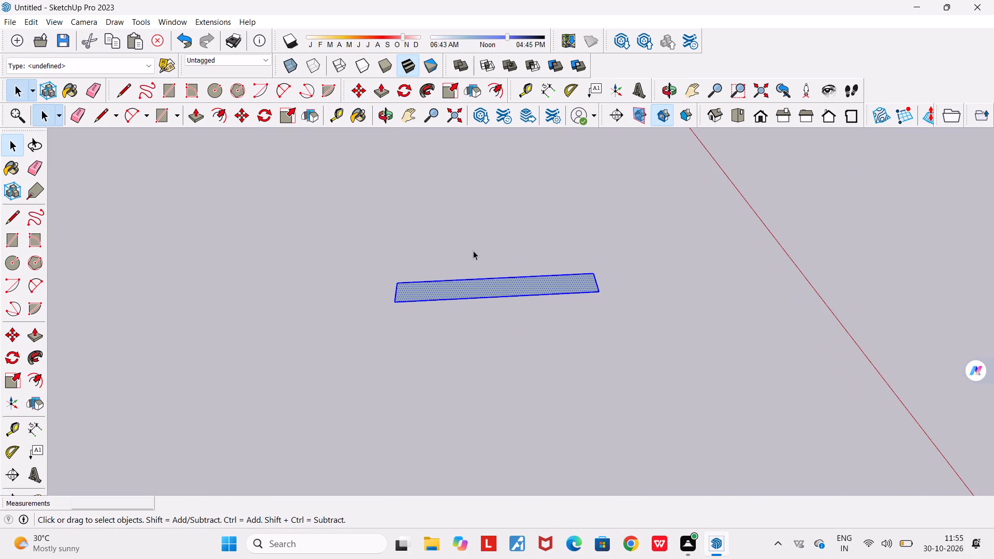
pyautogui.click(506, 340)
pyautogui.click(495, 284)
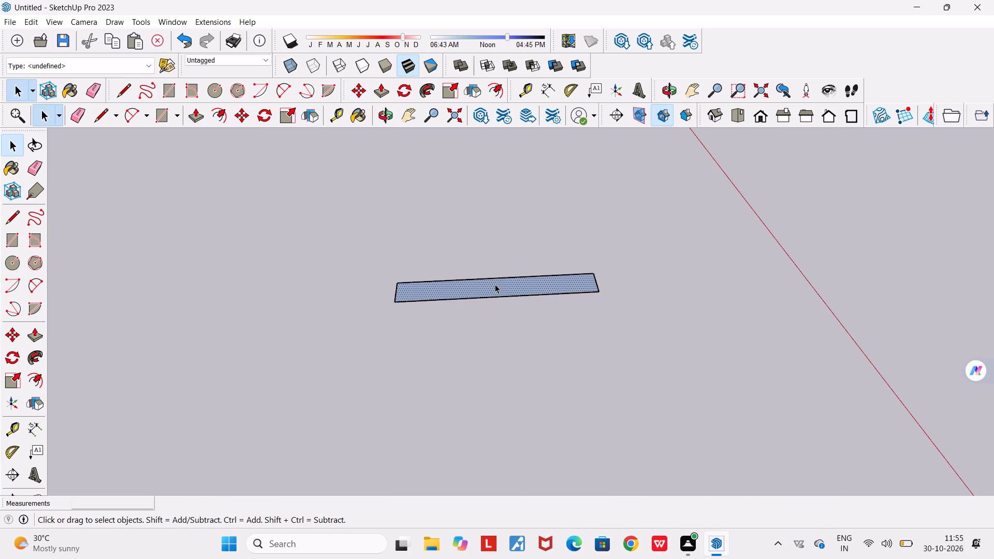
pyautogui.click(386, 89)
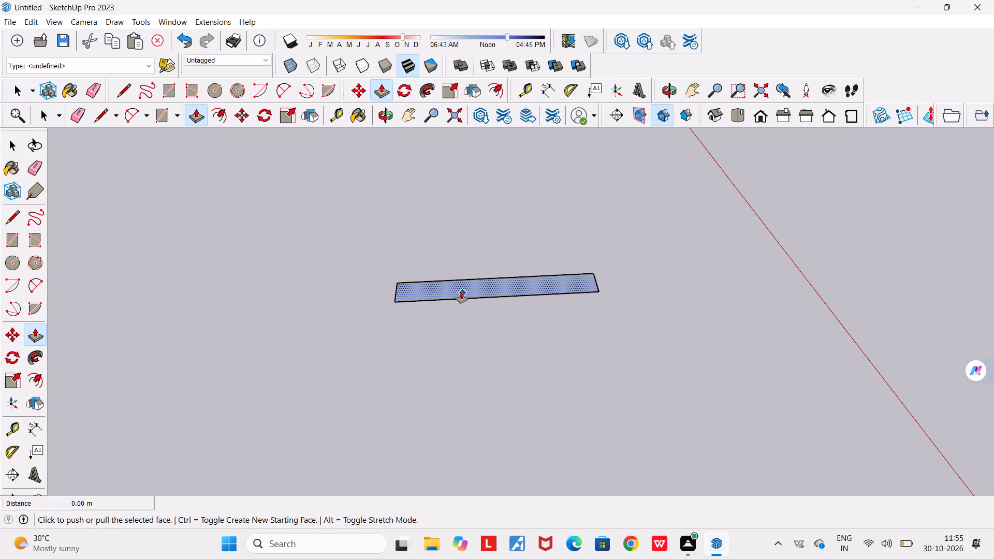
pyautogui.click(459, 290)
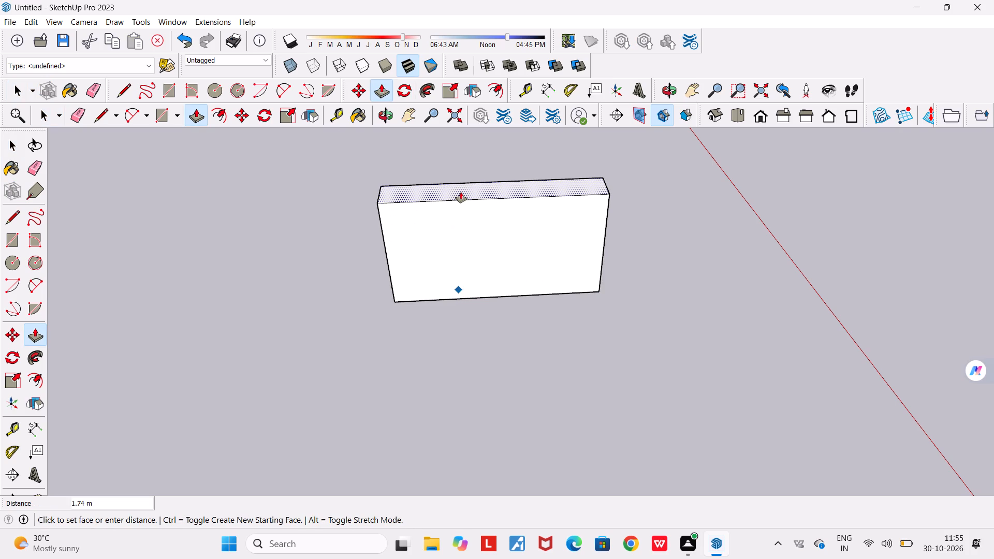
pyautogui.write("8'")
pyautogui.press('Return')
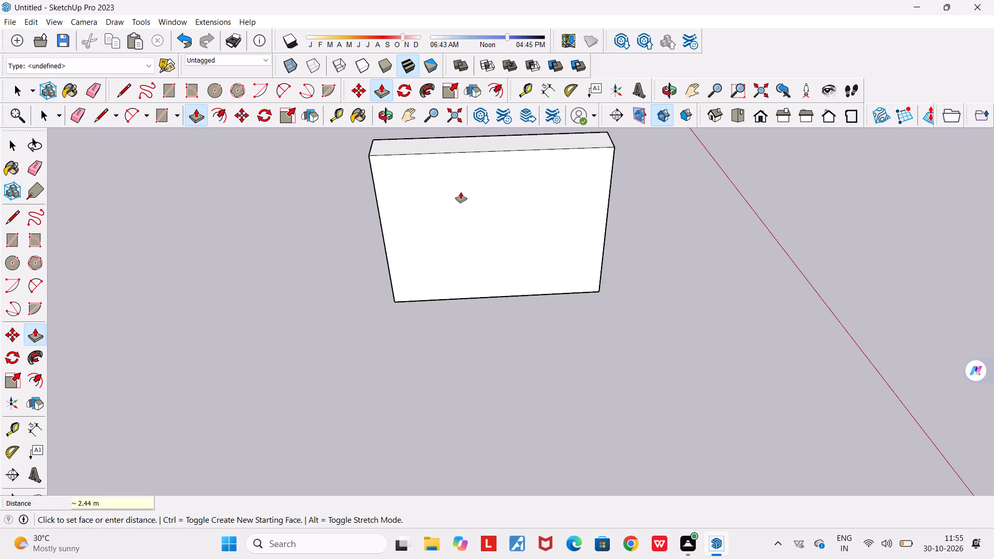
# Place a horizontal guide on the block's large front face, 1.5' below its top edge.
pyautogui.scroll(-3, 461, 192)
pyautogui.moveTo(458, 190); pyautogui.dragTo(389, 153, button='middle')
pyautogui.scroll(-3, 388, 153)
pyautogui.scroll(4, 447, 147)
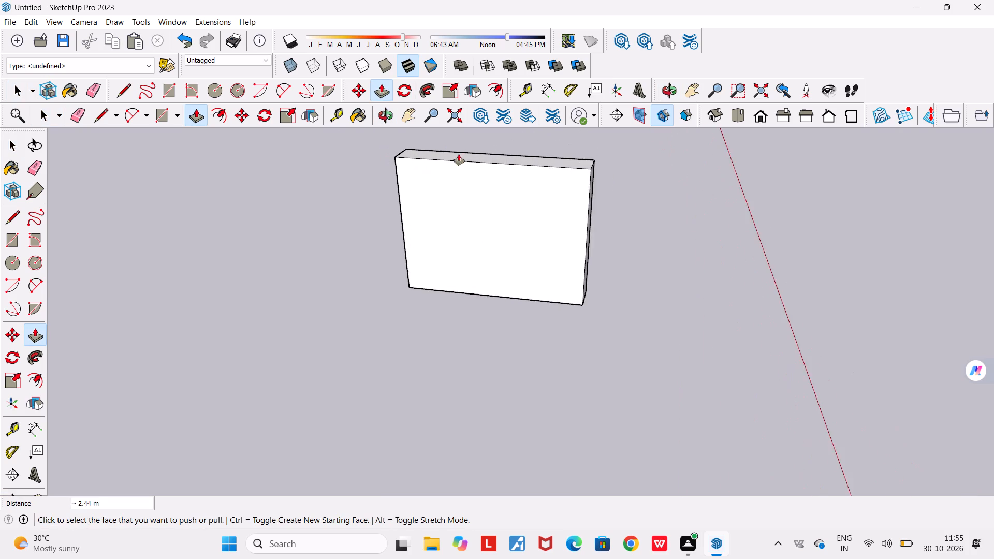
pyautogui.scroll(5, 459, 154)
pyautogui.press('space')
pyautogui.scroll(2, 468, 160)
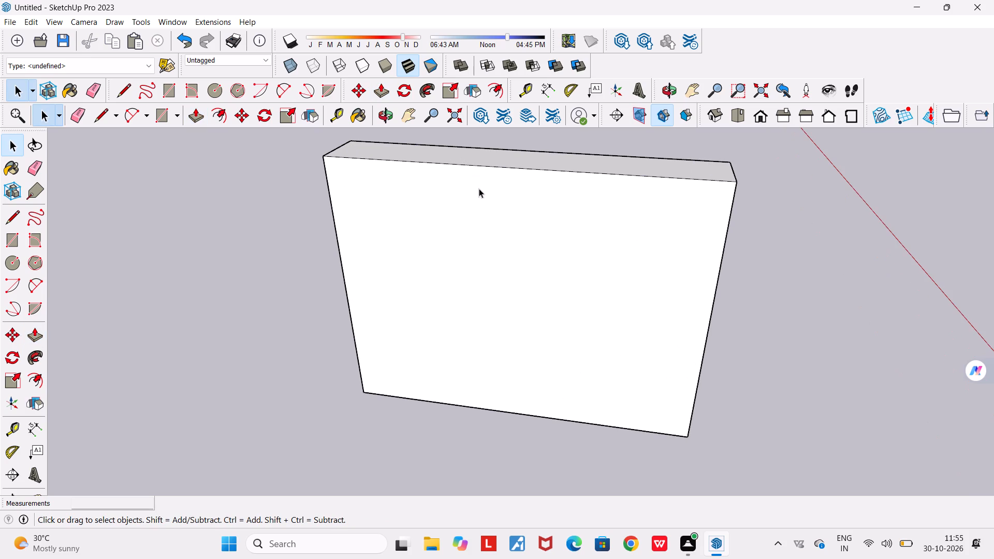
pyautogui.click(520, 94)
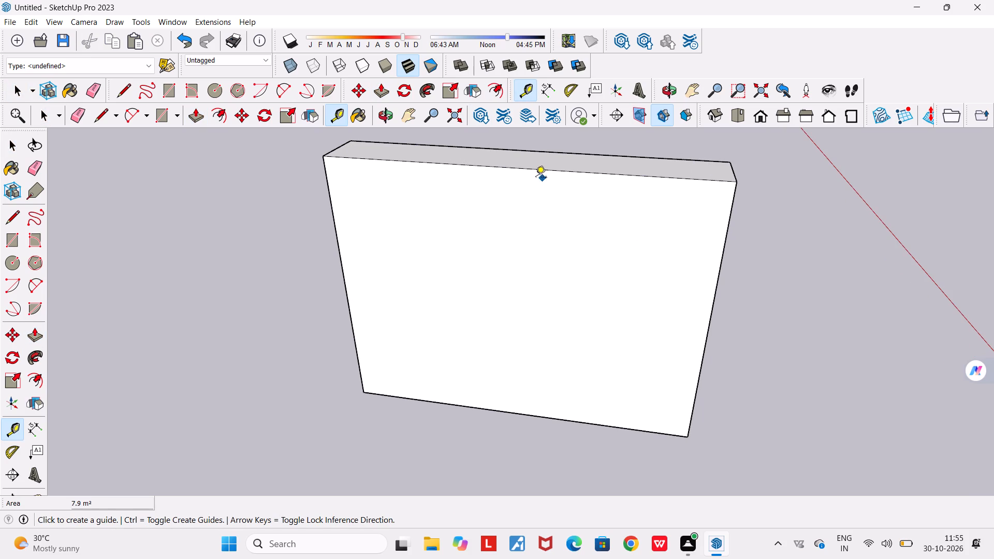
pyautogui.click(518, 168)
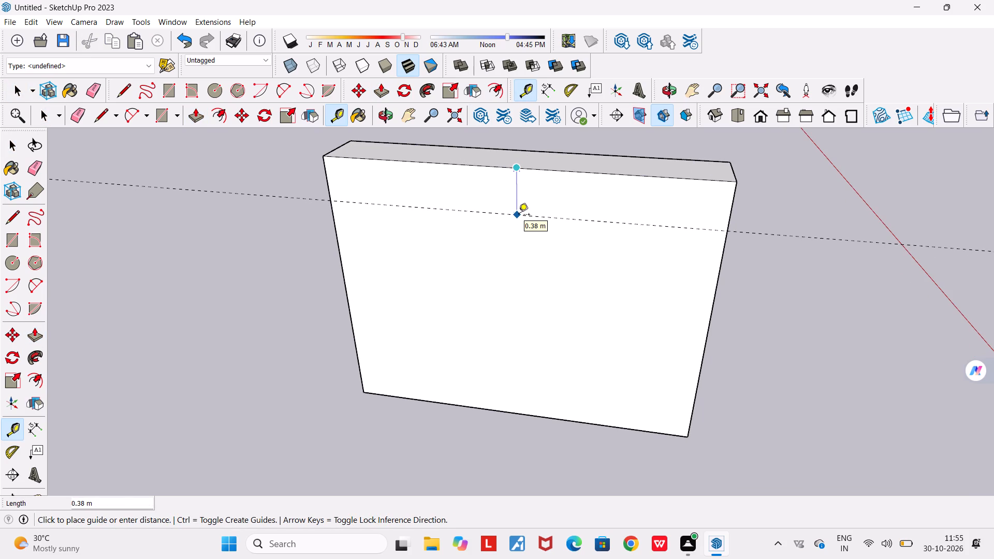
pyautogui.write("1.5'")
pyautogui.press('Return')
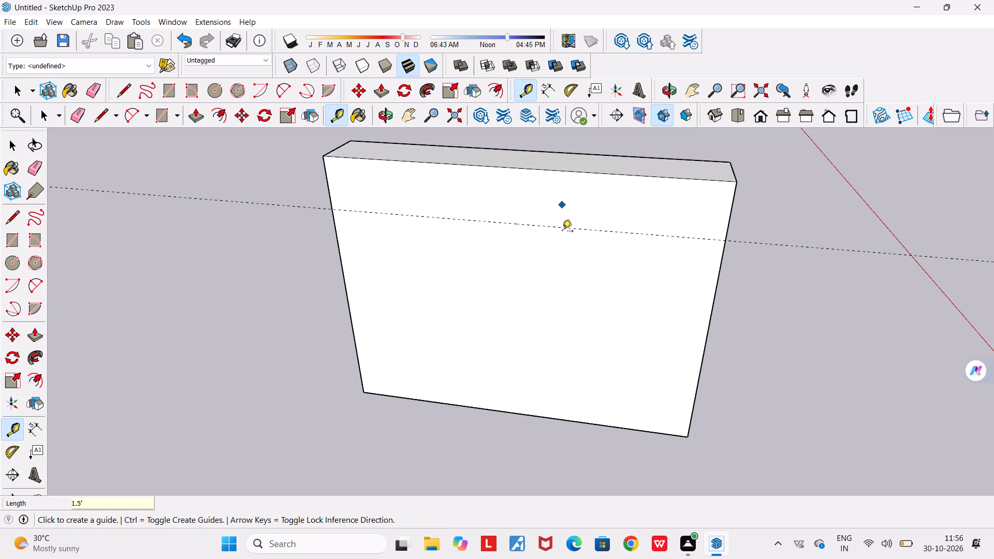
# Draw a line about 3.24 m long along the guide, from one side edge of the front face to the other.
pyautogui.scroll(-4, 564, 248)
pyautogui.moveTo(549, 274); pyautogui.dragTo(626, 235, button='middle')
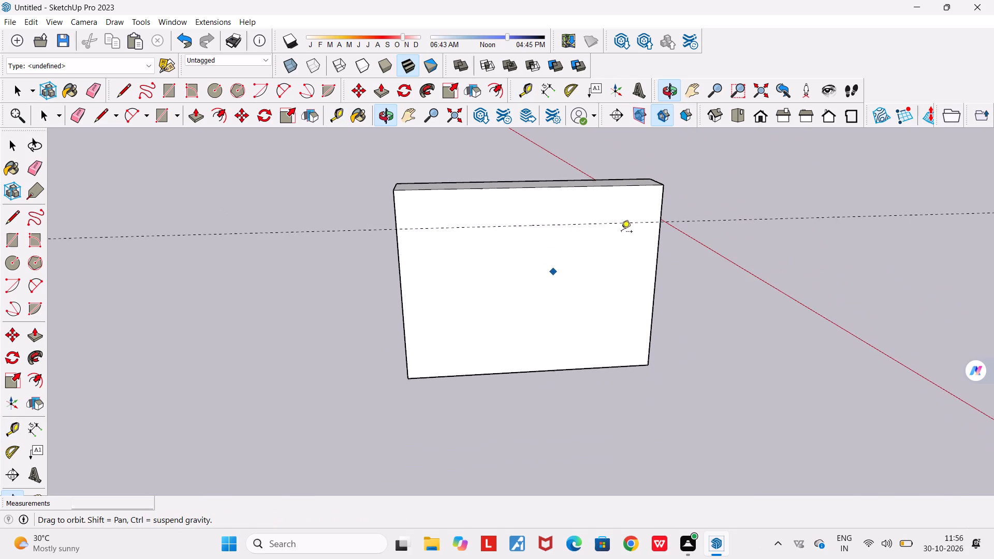
pyautogui.scroll(1, 489, 263)
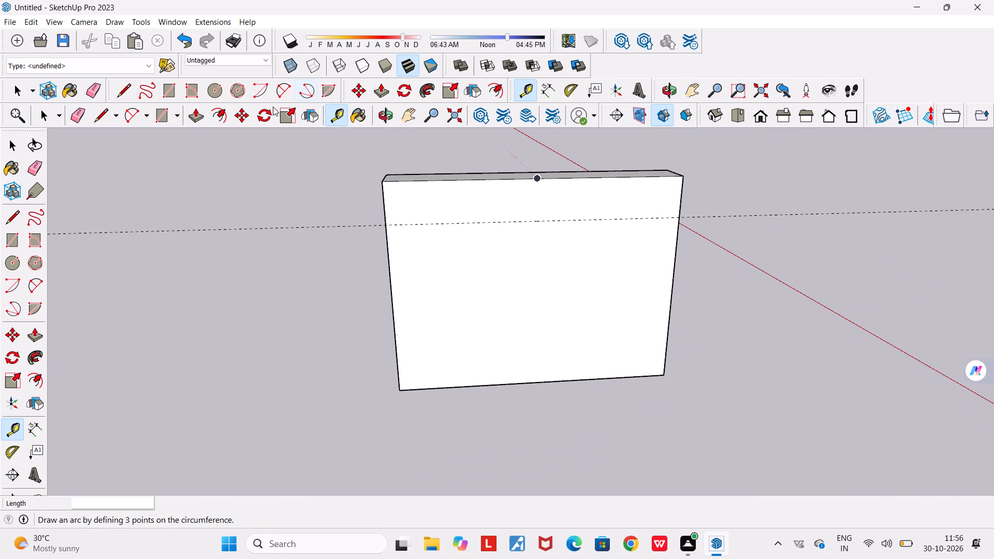
pyautogui.click(108, 111)
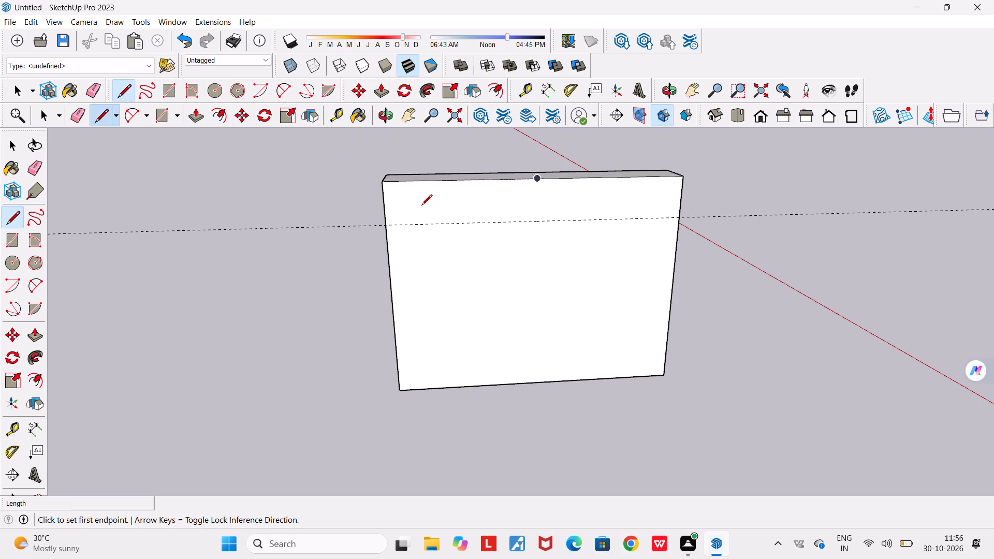
pyautogui.scroll(3, 410, 223)
pyautogui.click(377, 227)
pyautogui.scroll(-3, 563, 221)
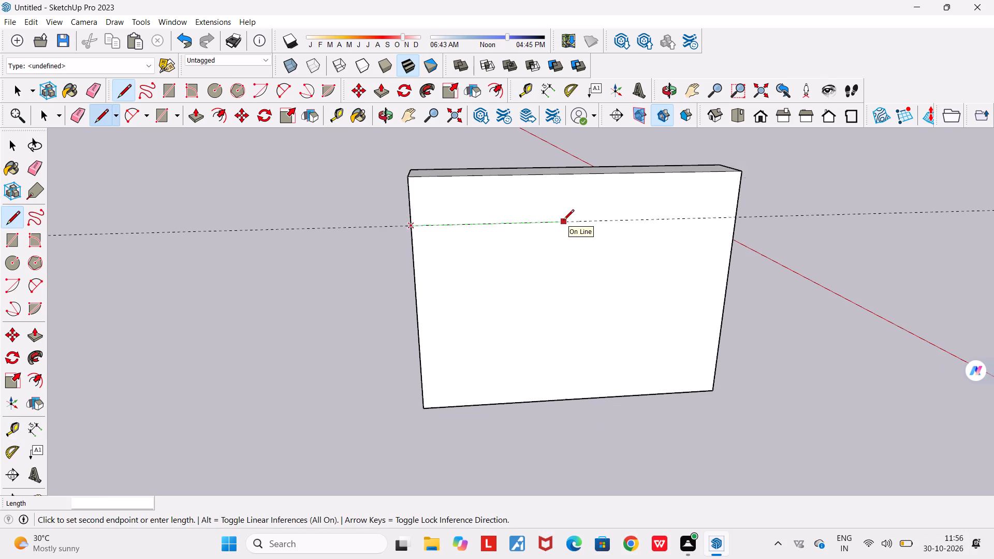
pyautogui.scroll(2, 722, 223)
pyautogui.click(719, 218)
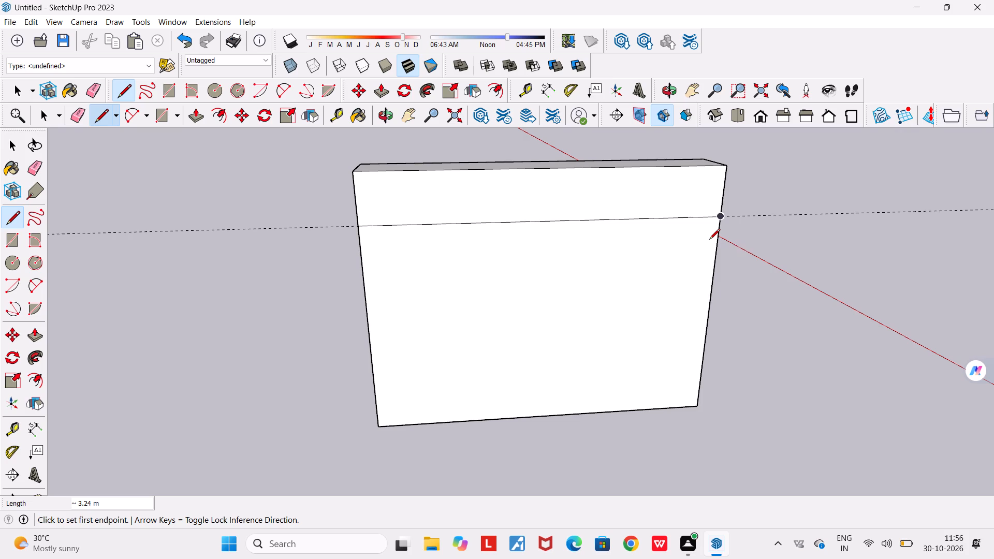
pyautogui.press('space')
# Place two vertical guides on the front face, the first 1.00 m from the right-hand edge and the second 1.00 m further in.
pyautogui.scroll(-3, 663, 265)
pyautogui.scroll(2, 733, 307)
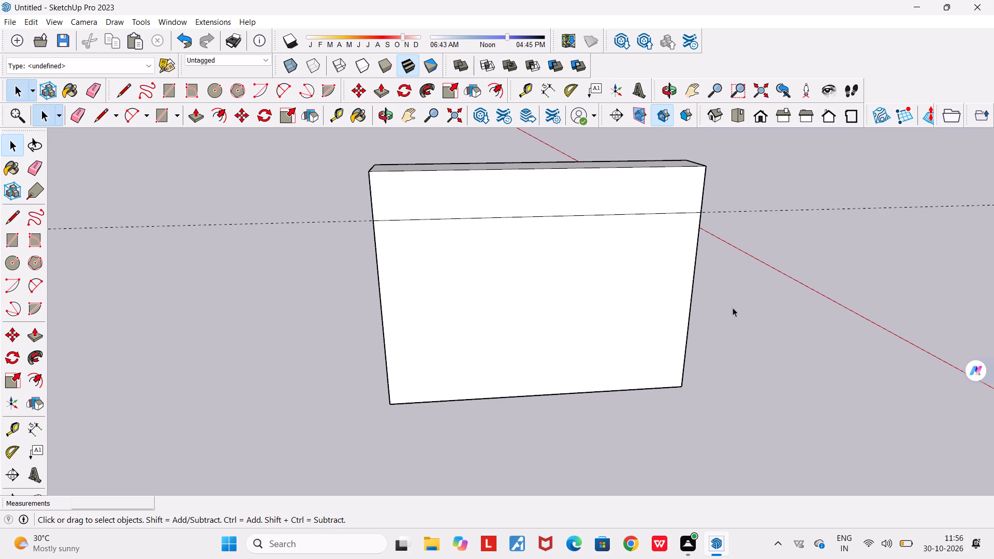
pyautogui.click(527, 93)
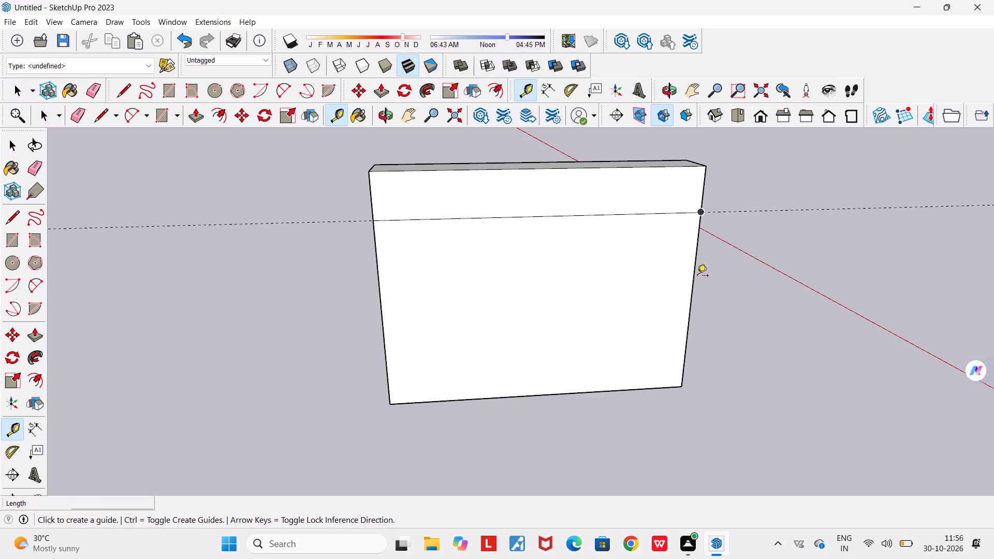
pyautogui.click(691, 304)
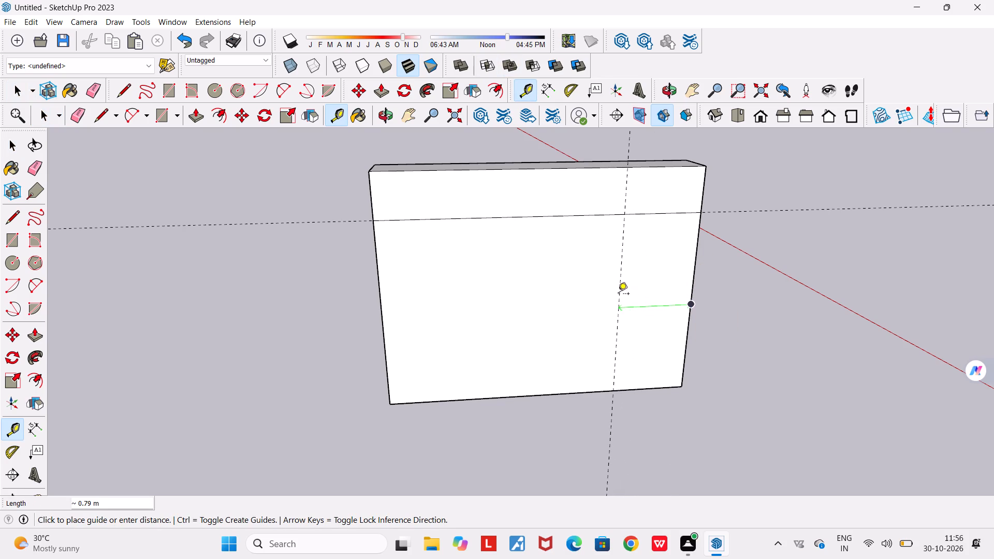
pyautogui.write('1.00')
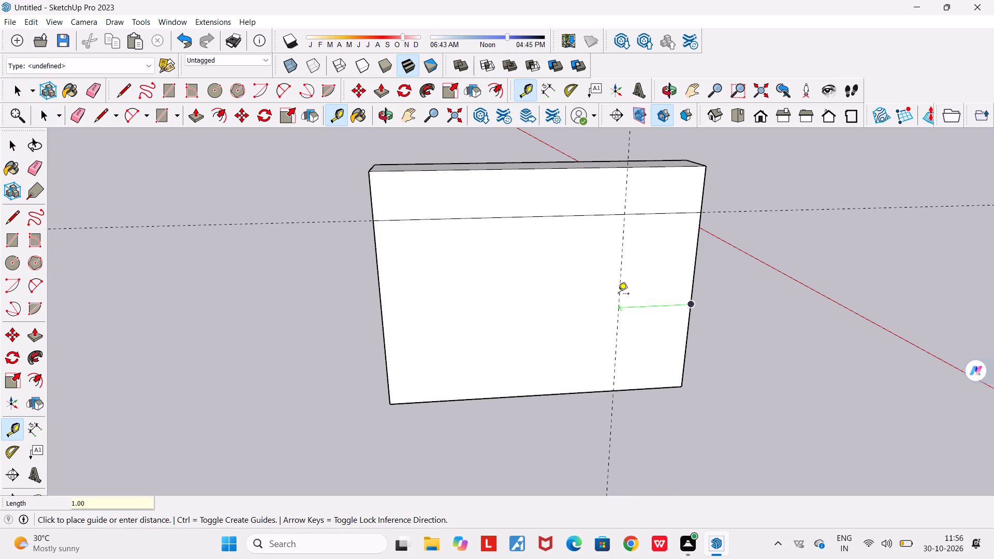
pyautogui.press('Return')
pyautogui.click(600, 285)
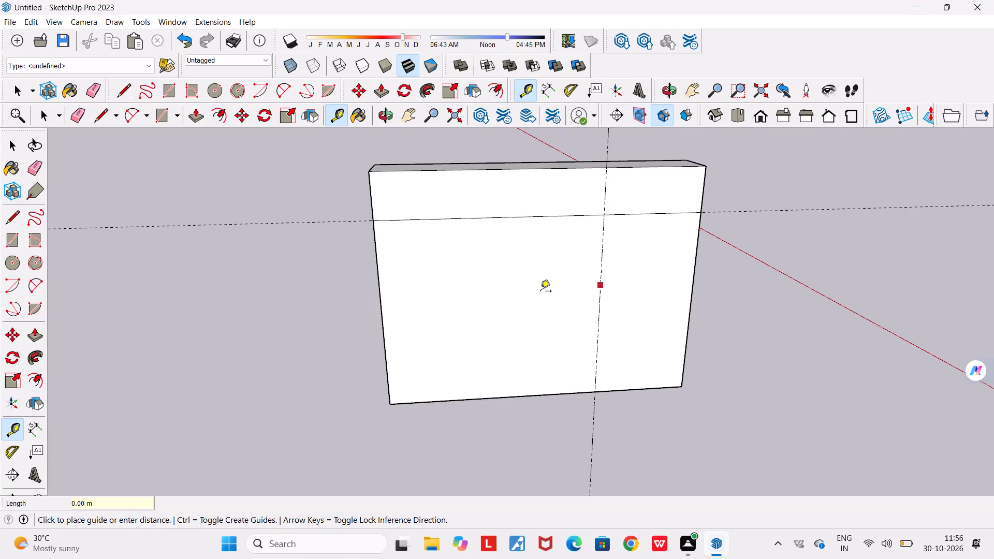
pyautogui.write('1.00')
pyautogui.press('Return')
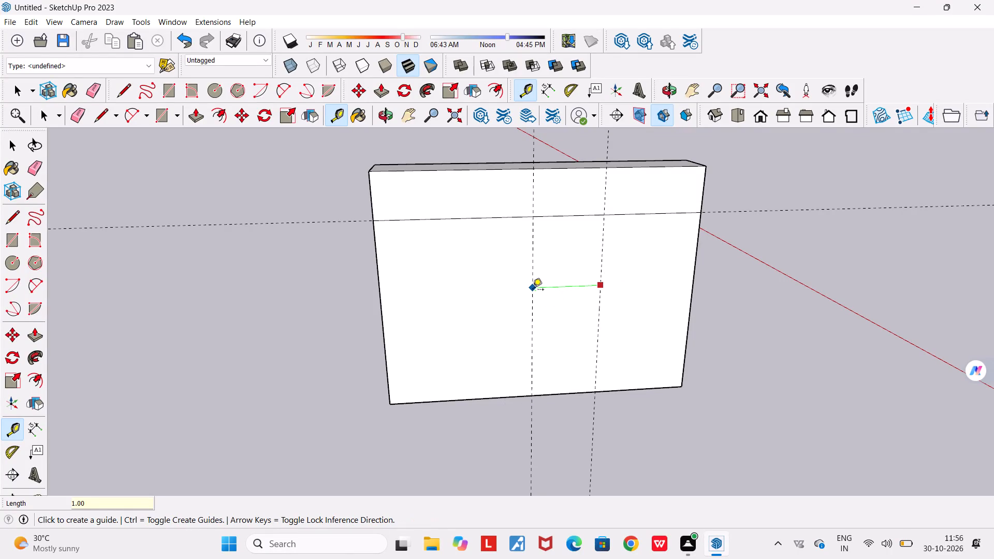
# Draw a rectangle on the front face between the two vertical guides, from the horizontal line down to the bottom edge.
pyautogui.scroll(2, 494, 266)
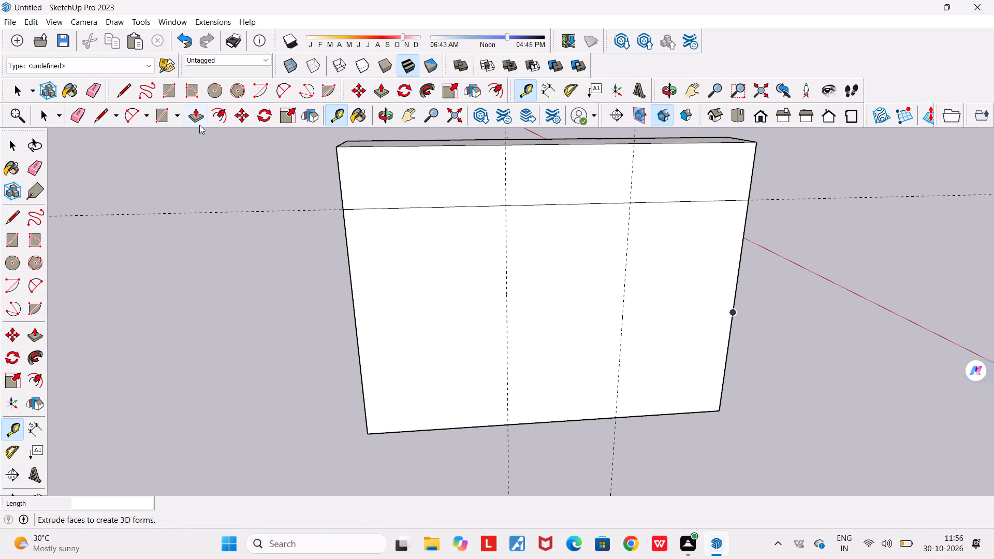
pyautogui.click(173, 94)
pyautogui.click(505, 205)
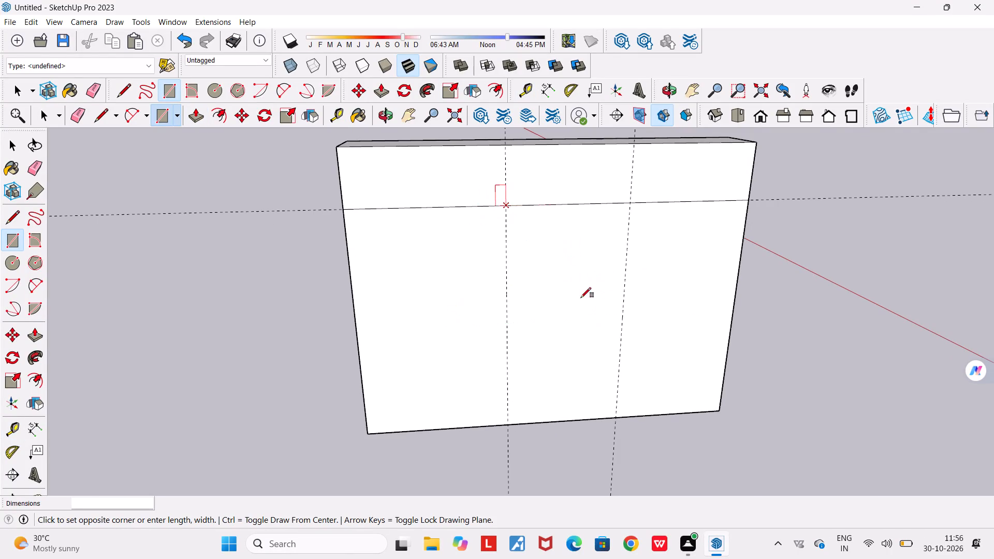
pyautogui.click(616, 421)
pyautogui.scroll(-2, 605, 407)
pyautogui.moveTo(580, 394); pyautogui.dragTo(544, 377, button='middle')
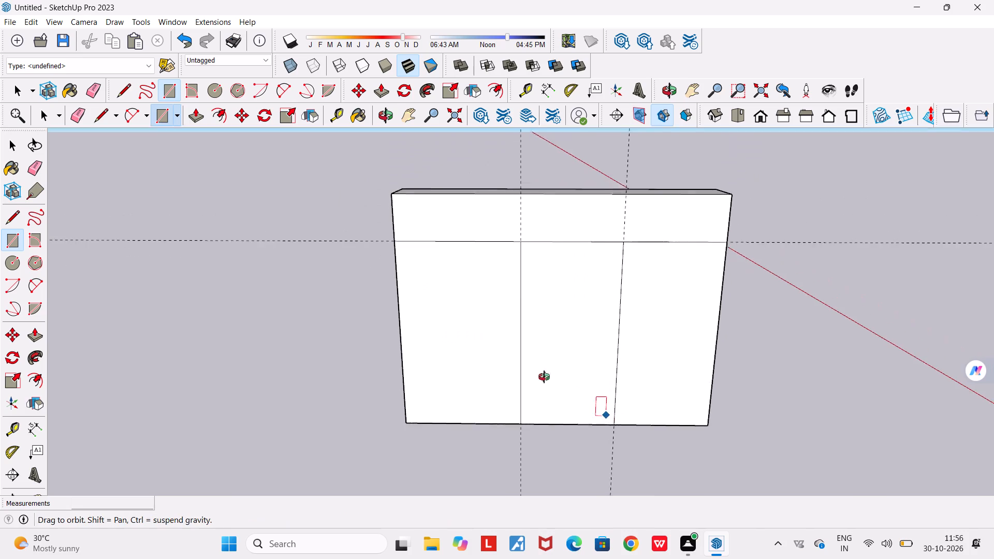
pyautogui.moveTo(544, 377); pyautogui.dragTo(542, 376, button='middle')
pyautogui.scroll(-4, 542, 376)
pyautogui.press('space')
# Erase the horizontal guide and both vertical guides around the block.
pyautogui.scroll(5, 574, 321)
pyautogui.scroll(-7, 574, 321)
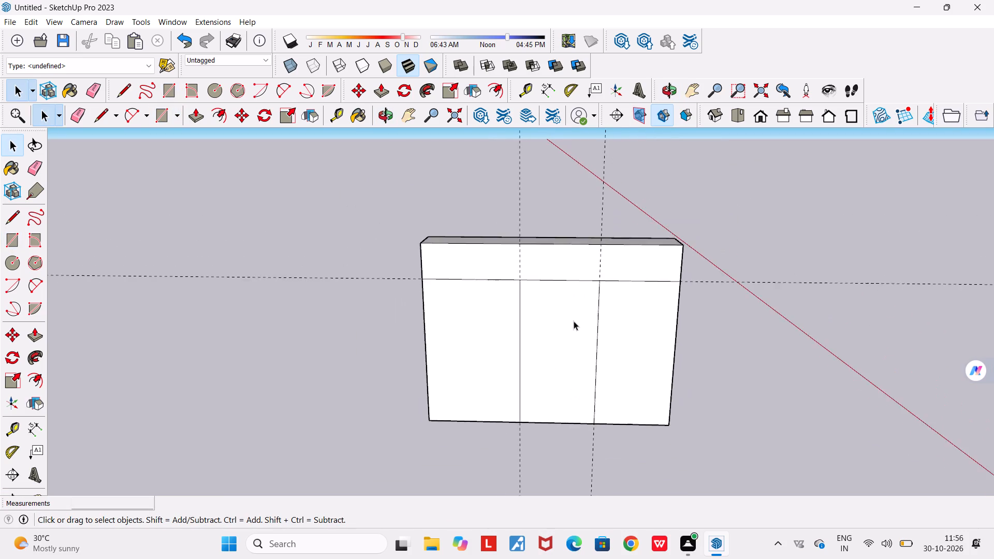
pyautogui.scroll(-3, 574, 321)
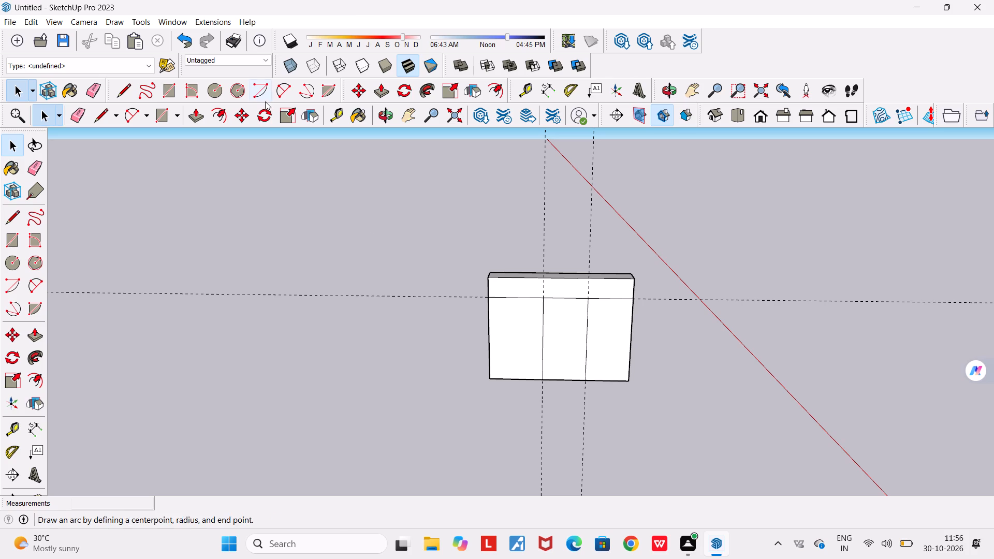
pyautogui.press('e')
pyautogui.moveTo(350, 268); pyautogui.dragTo(362, 322)
pyautogui.moveTo(486, 453); pyautogui.dragTo(582, 480)
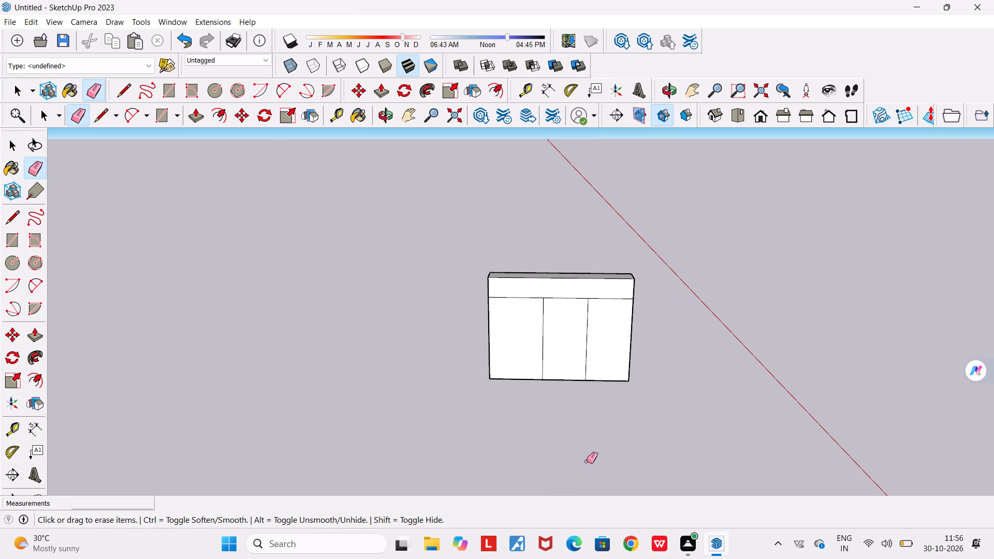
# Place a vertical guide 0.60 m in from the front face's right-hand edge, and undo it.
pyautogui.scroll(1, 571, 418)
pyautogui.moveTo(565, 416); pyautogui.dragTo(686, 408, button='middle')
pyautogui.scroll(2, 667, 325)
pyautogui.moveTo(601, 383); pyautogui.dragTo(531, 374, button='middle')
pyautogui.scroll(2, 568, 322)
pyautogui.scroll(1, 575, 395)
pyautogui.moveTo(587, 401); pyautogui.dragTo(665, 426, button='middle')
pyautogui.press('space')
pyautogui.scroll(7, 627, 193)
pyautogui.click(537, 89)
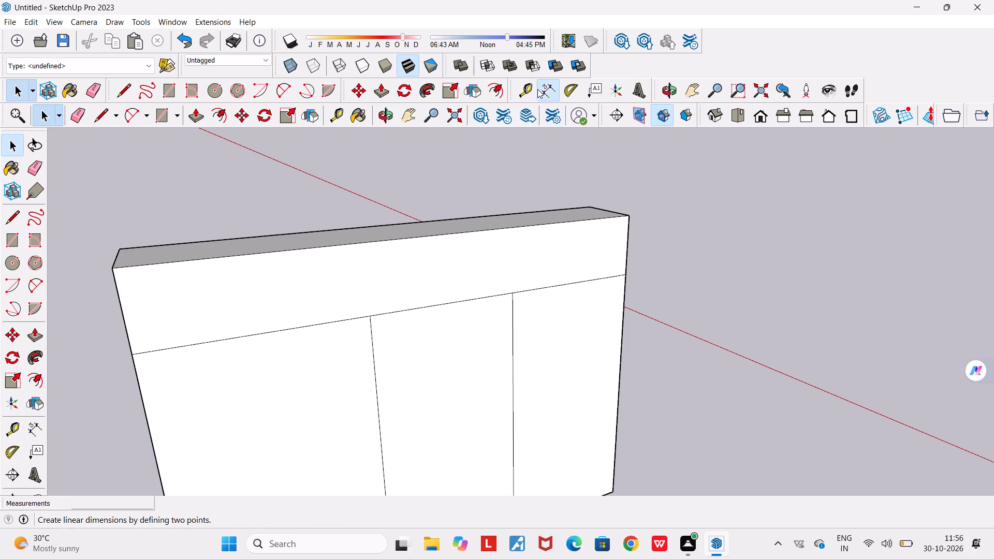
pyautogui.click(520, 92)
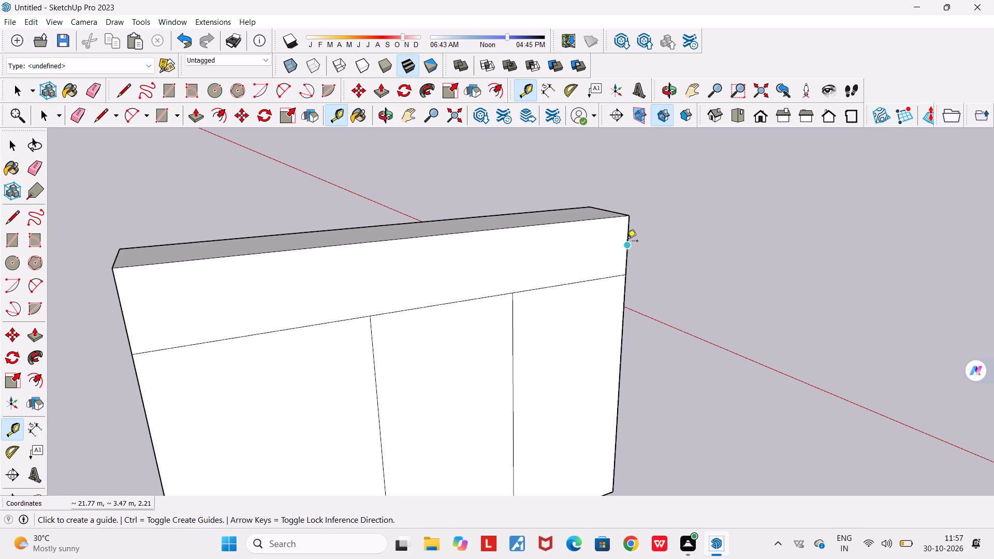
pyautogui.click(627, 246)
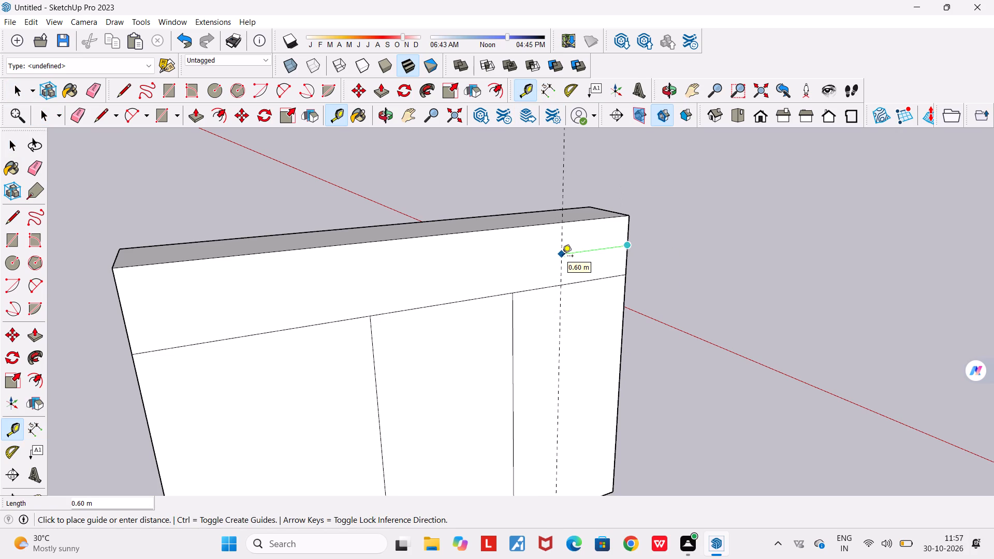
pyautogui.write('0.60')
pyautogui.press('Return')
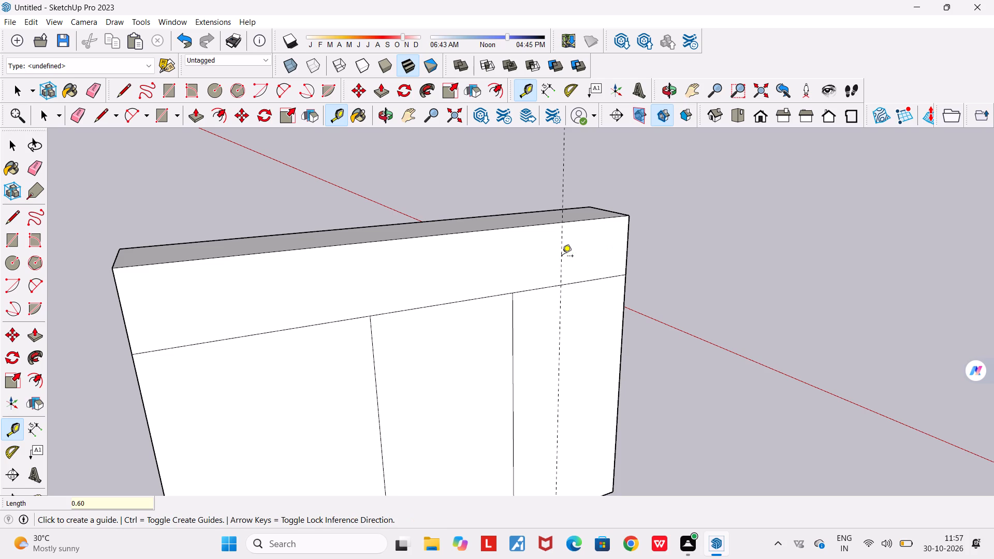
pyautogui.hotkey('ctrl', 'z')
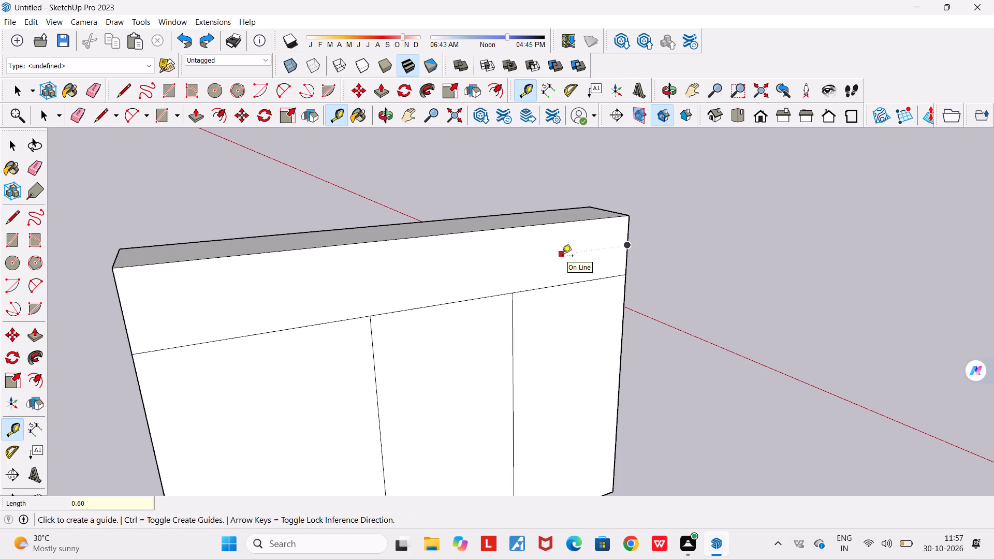
# Place four vertical guides on the front face at 0.50 m spacing, starting 0.50 m from the right-hand edge and working inward.
pyautogui.click(627, 232)
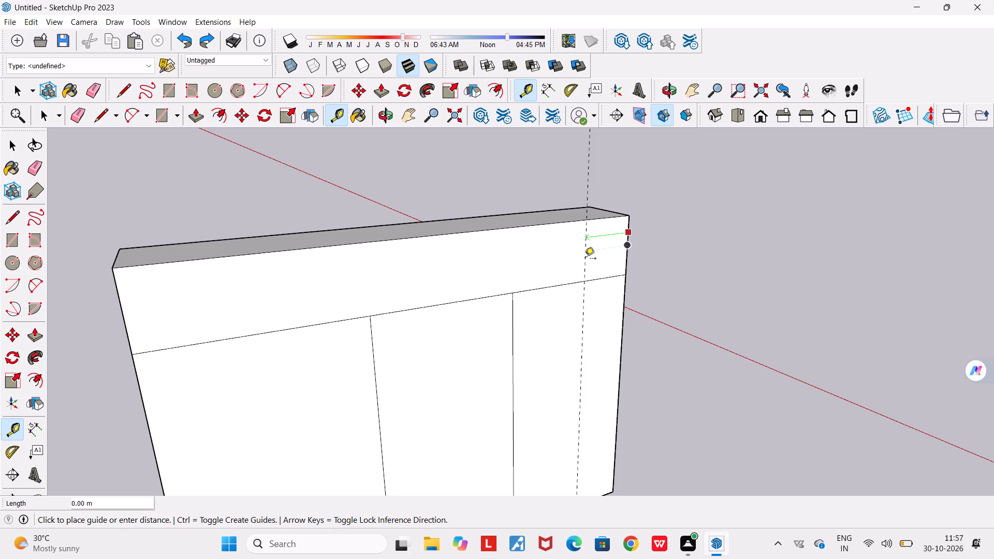
pyautogui.write('0.50')
pyautogui.press('Return')
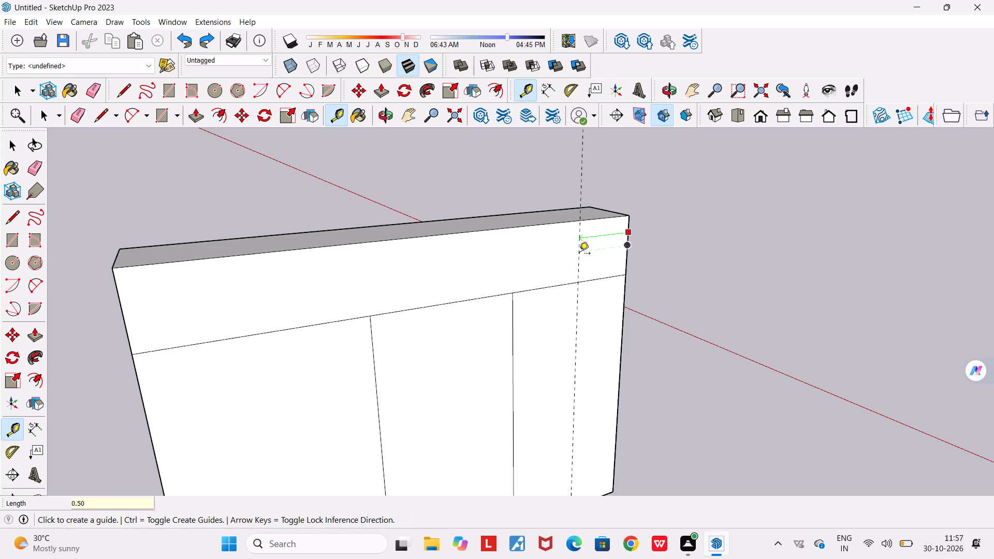
pyautogui.click(573, 238)
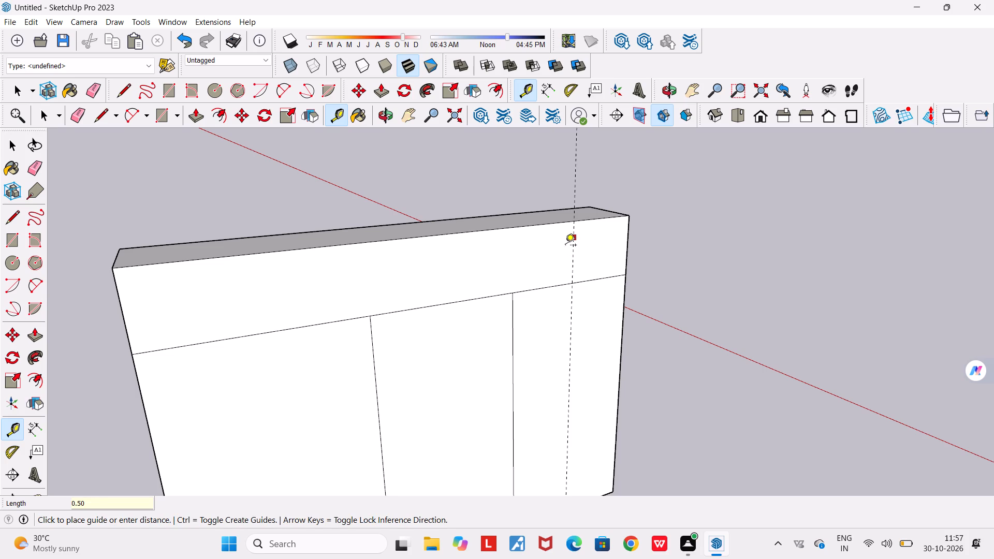
pyautogui.write('0.50')
pyautogui.press('Return')
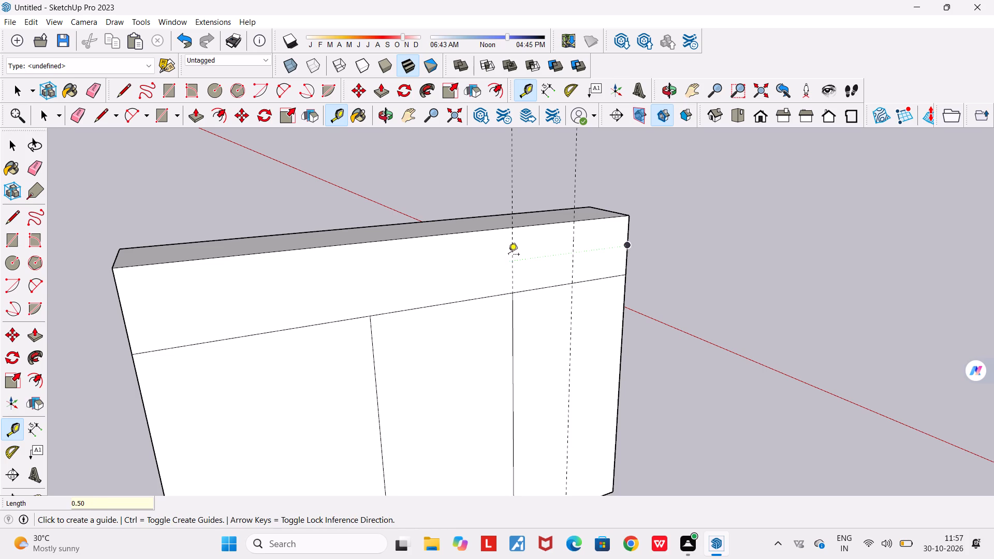
pyautogui.click(511, 245)
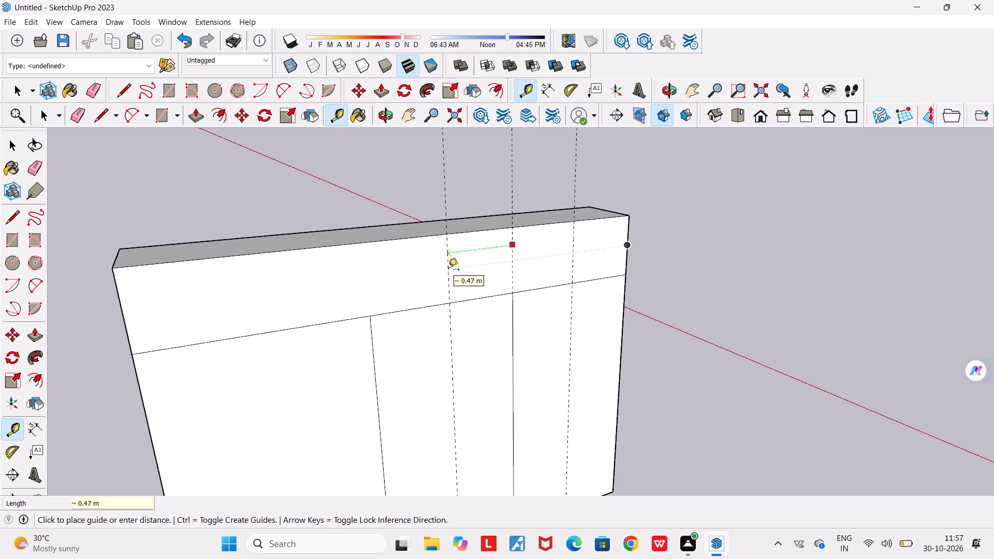
pyautogui.write('0.50')
pyautogui.press('Return')
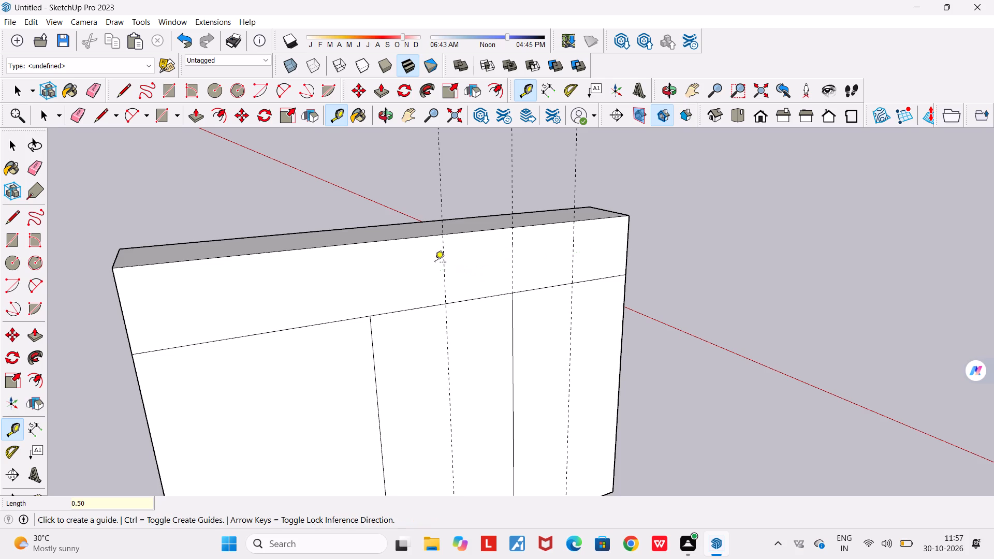
pyautogui.click(443, 258)
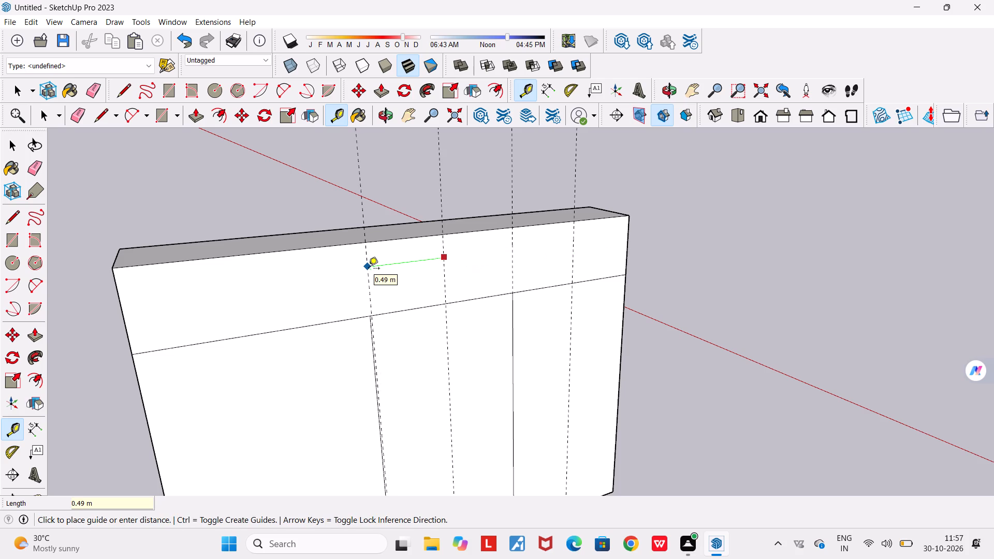
pyautogui.write('0.50')
pyautogui.press('Return')
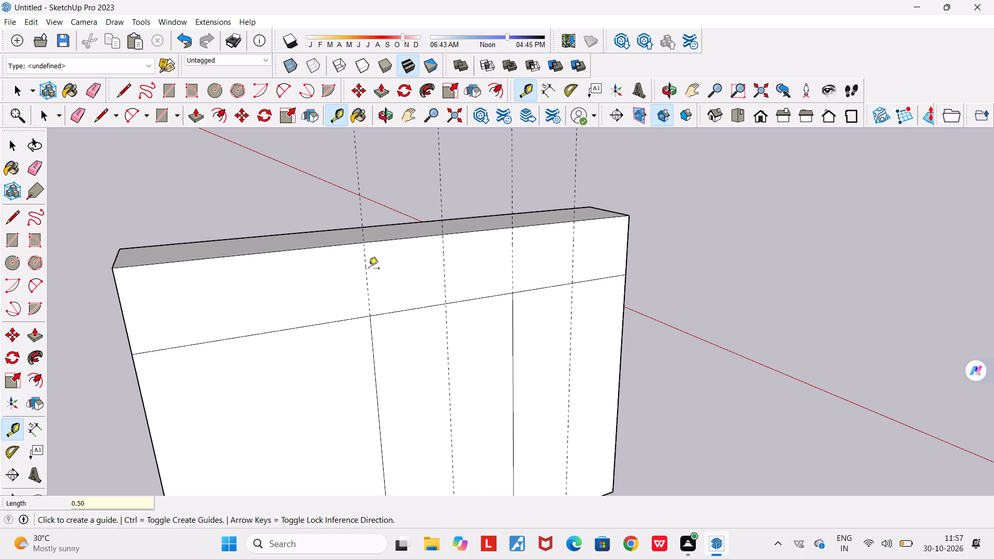
pyautogui.scroll(-5, 369, 269)
pyautogui.scroll(5, 234, 300)
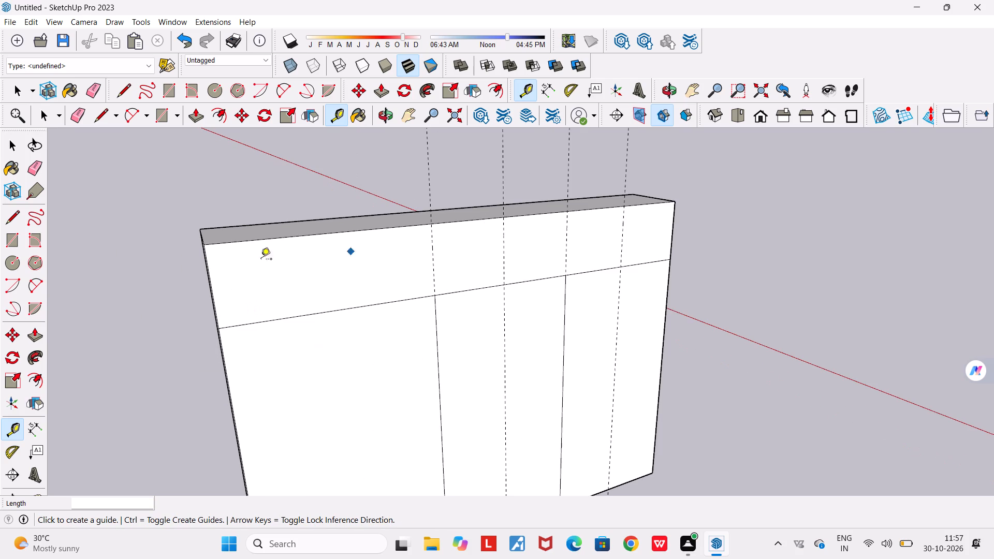
pyautogui.scroll(-5, 280, 320)
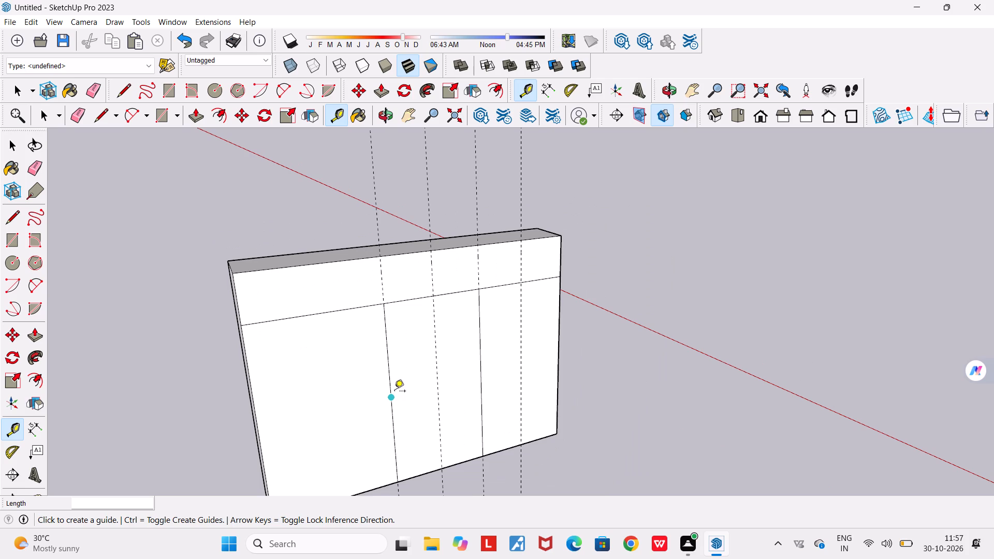
pyautogui.scroll(-4, 394, 392)
pyautogui.press('Escape')
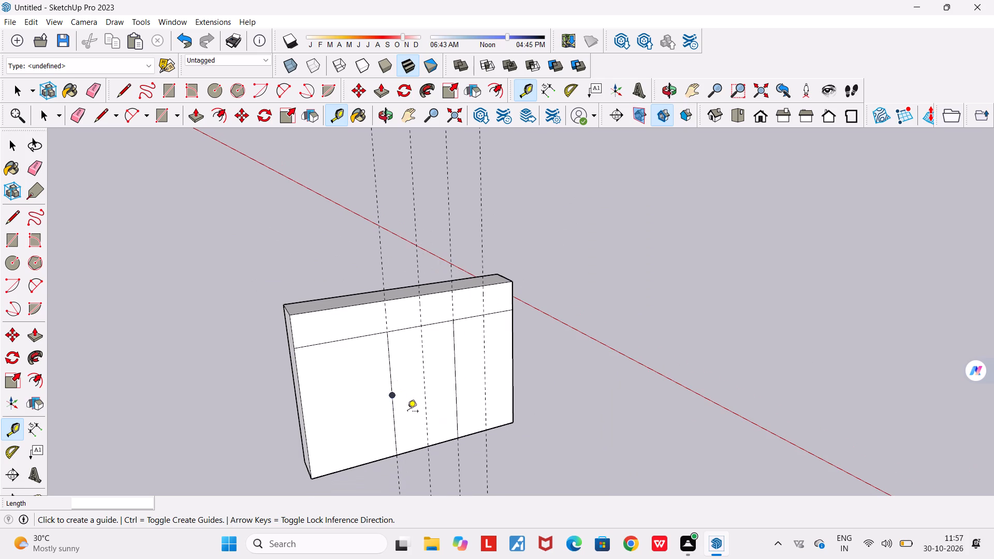
# Draw three adjoining rectangles about 0.50 m by 0.46 m between the four guides, within the strip above the horizontal line.
pyautogui.click(168, 95)
pyautogui.scroll(3, 389, 304)
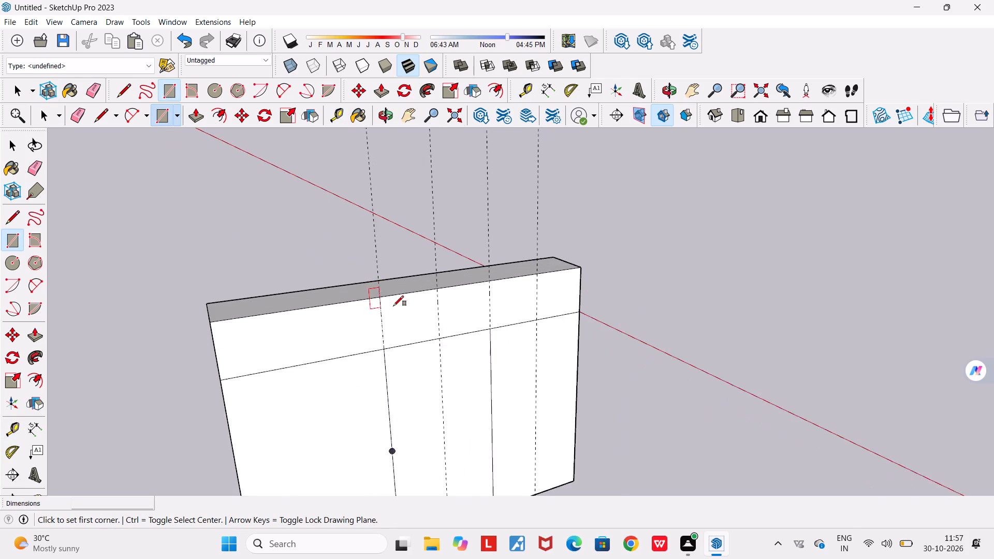
pyautogui.scroll(5, 393, 306)
pyautogui.click(376, 292)
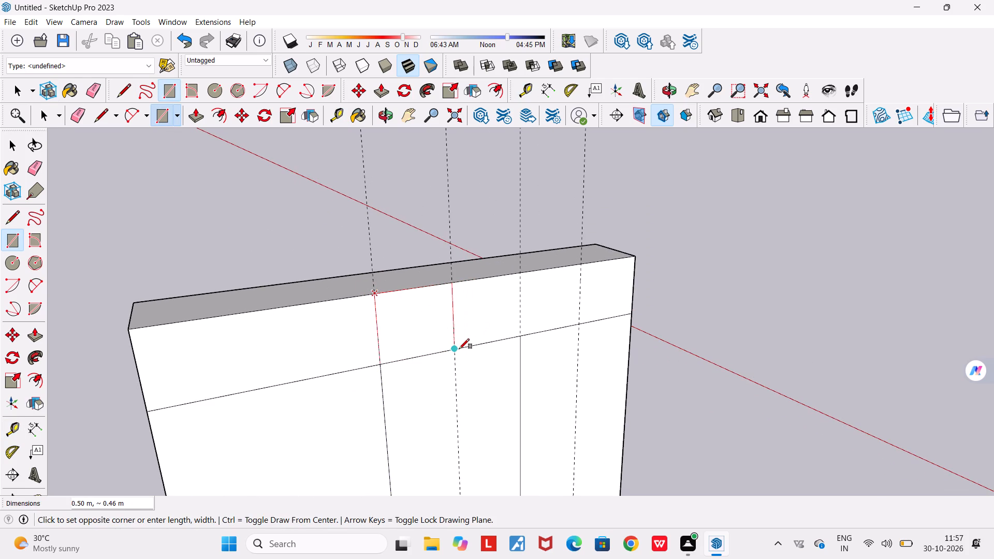
pyautogui.click(459, 349)
pyautogui.click(452, 280)
pyautogui.click(521, 336)
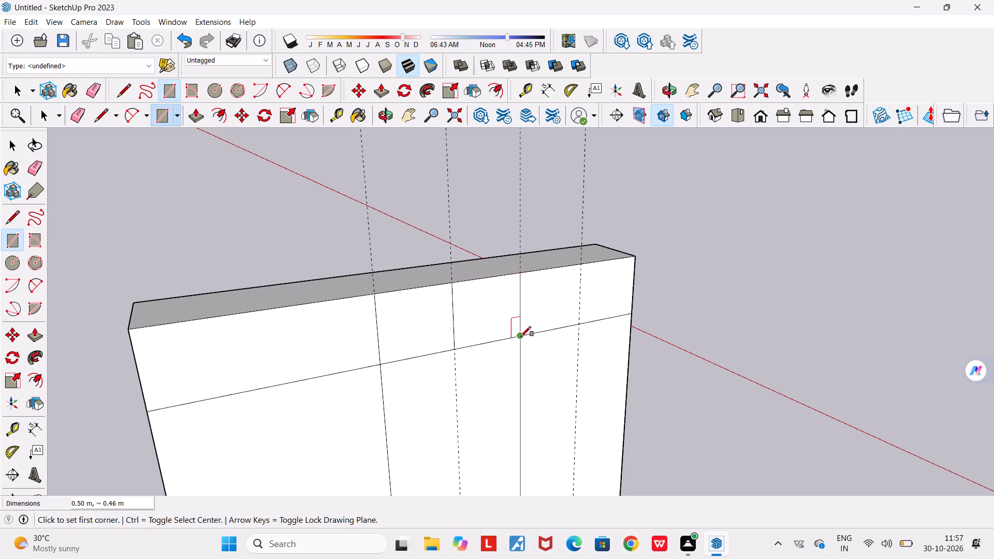
pyautogui.click(522, 272)
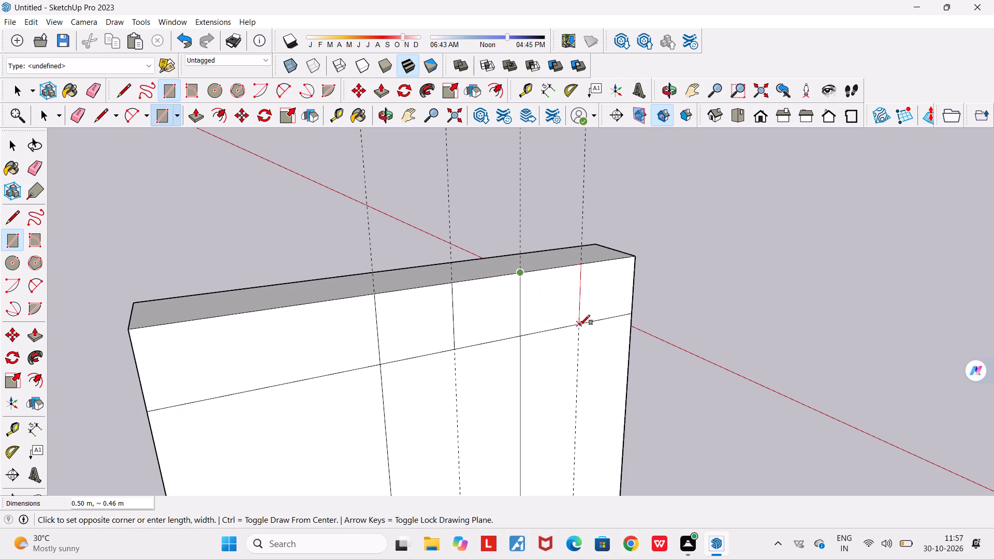
pyautogui.click(579, 323)
pyautogui.moveTo(552, 317); pyautogui.dragTo(467, 299, button='middle')
pyautogui.scroll(-11, 467, 299)
pyautogui.scroll(4, 480, 365)
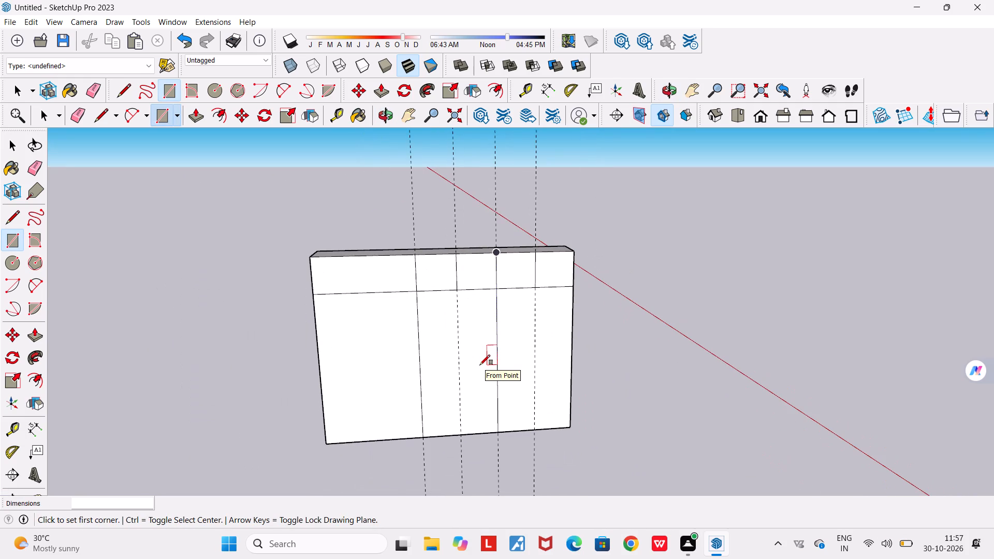
pyautogui.press('Escape')
# Erase the four vertical guides crossing the block.
pyautogui.scroll(-10, 480, 365)
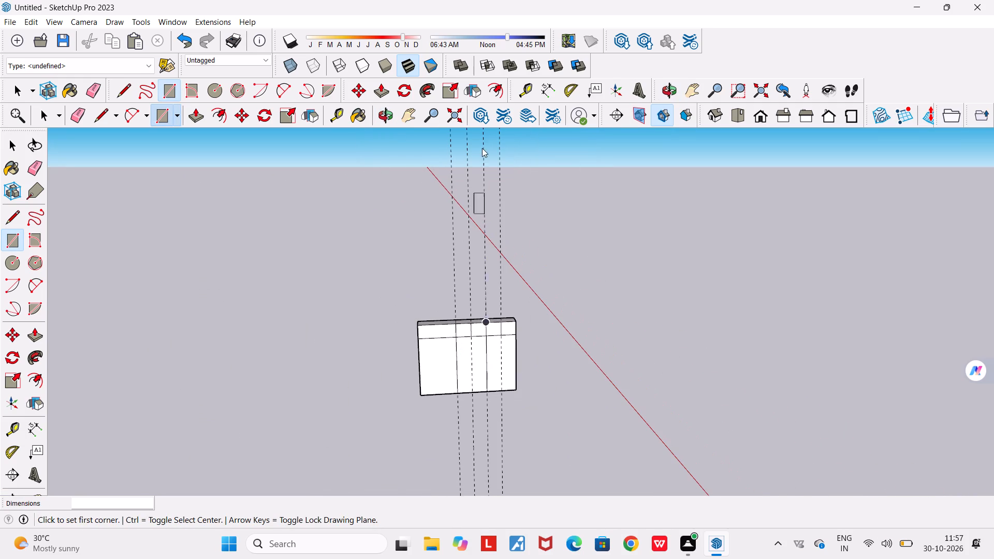
pyautogui.press('e')
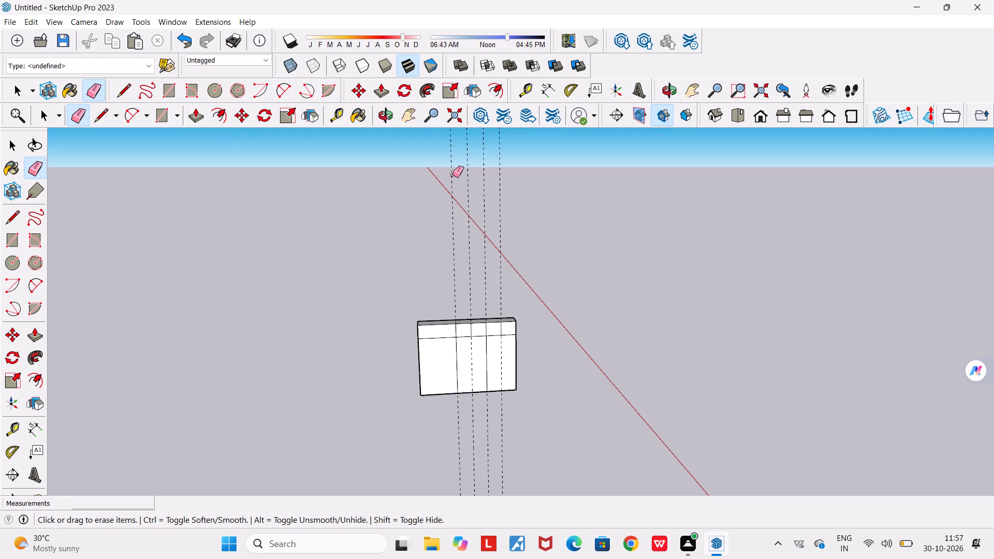
pyautogui.moveTo(450, 157); pyautogui.dragTo(622, 158)
# Erase the short vertical line in the top strip directly above the divider between the two right-hand lower compartments.
pyautogui.scroll(-4, 589, 194)
pyautogui.scroll(8, 499, 349)
pyautogui.moveTo(485, 275); pyautogui.dragTo(467, 266, button='middle')
pyautogui.scroll(1, 480, 272)
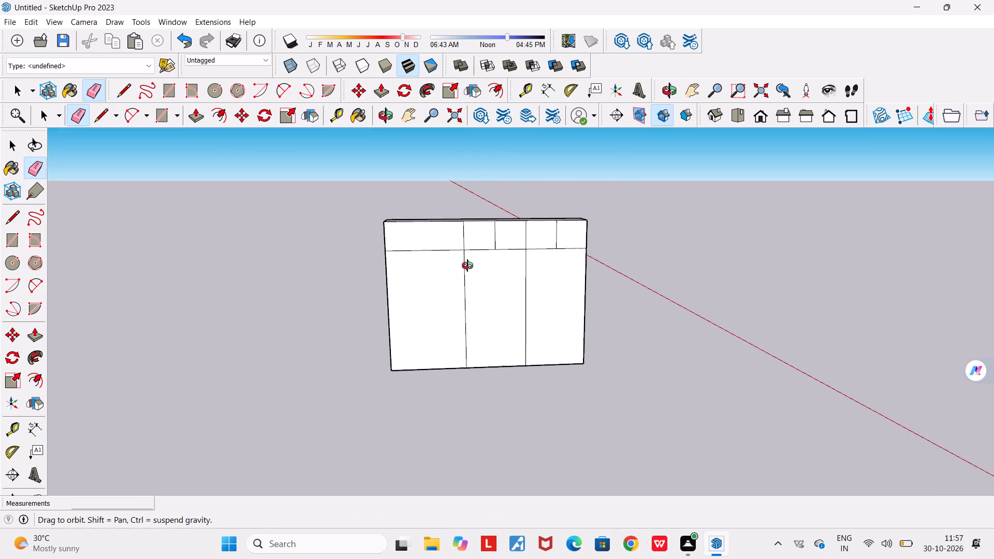
pyautogui.moveTo(467, 266); pyautogui.dragTo(429, 243, button='middle')
pyautogui.scroll(4, 560, 228)
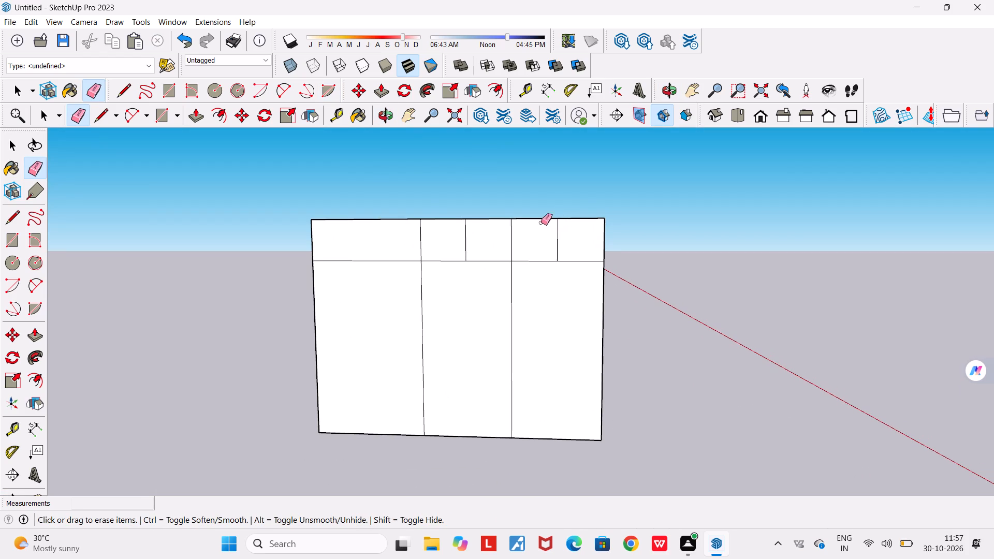
pyautogui.click(512, 238)
pyautogui.scroll(3, 521, 244)
pyautogui.press('space')
# Examine the block's divided front and both sides from several angles.
pyautogui.scroll(-5, 521, 244)
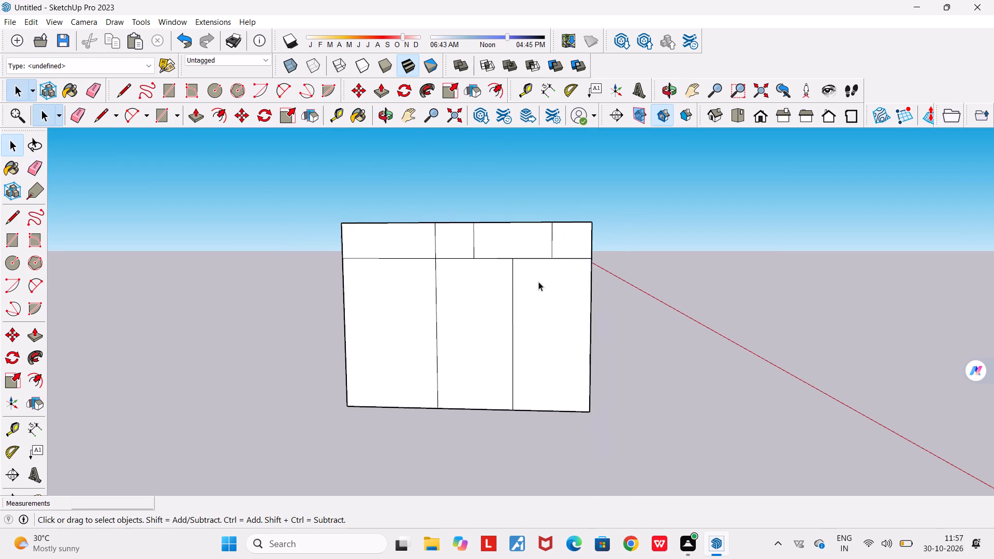
pyautogui.moveTo(544, 295); pyautogui.dragTo(757, 345, button='middle')
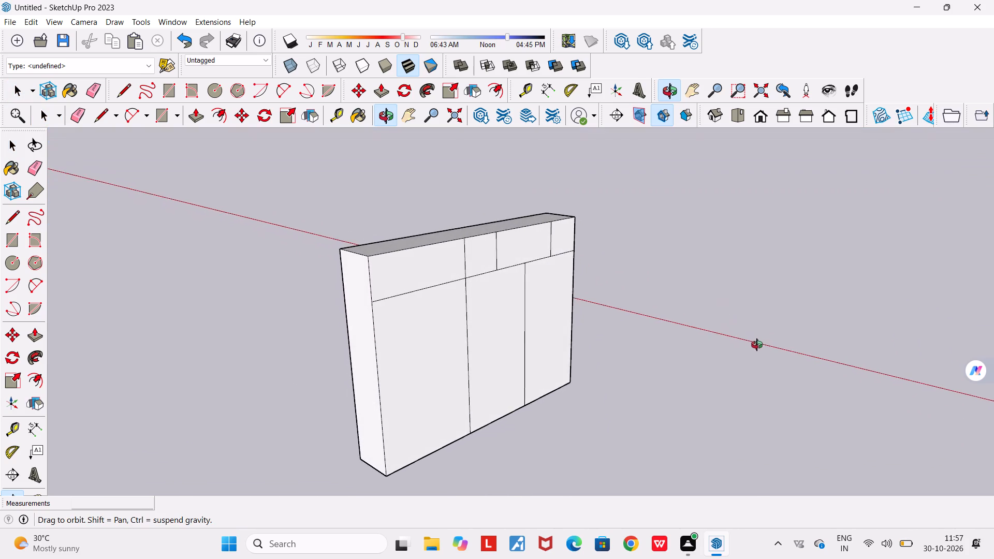
pyautogui.moveTo(757, 345); pyautogui.dragTo(437, 344, button='middle')
pyautogui.scroll(-4, 437, 344)
pyautogui.scroll(6, 444, 347)
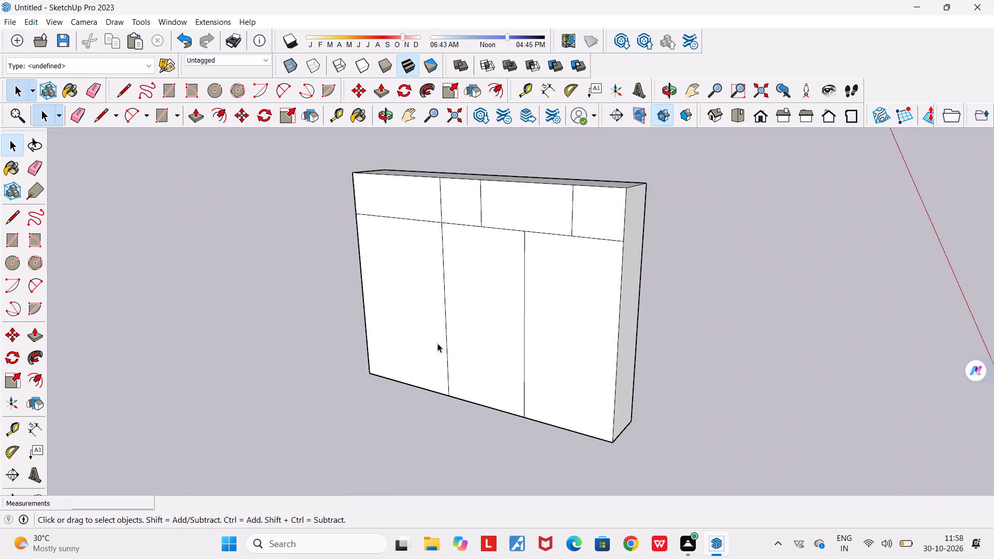
pyautogui.scroll(1, 436, 342)
pyautogui.moveTo(435, 341); pyautogui.dragTo(651, 318, button='middle')
pyautogui.scroll(-5, 651, 318)
pyautogui.moveTo(478, 341); pyautogui.dragTo(618, 346, button='middle')
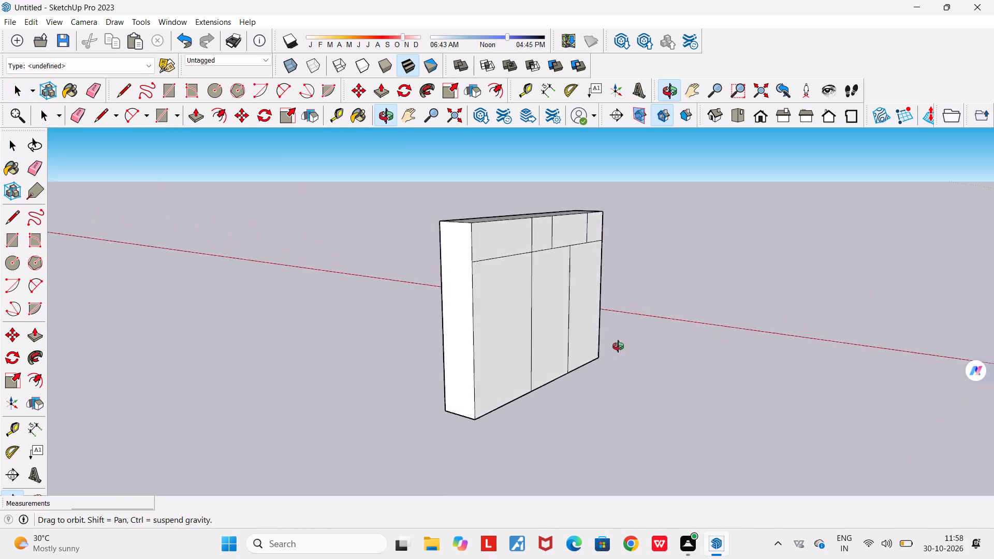
pyautogui.moveTo(618, 346); pyautogui.dragTo(641, 361, button='middle')
pyautogui.scroll(3, 487, 302)
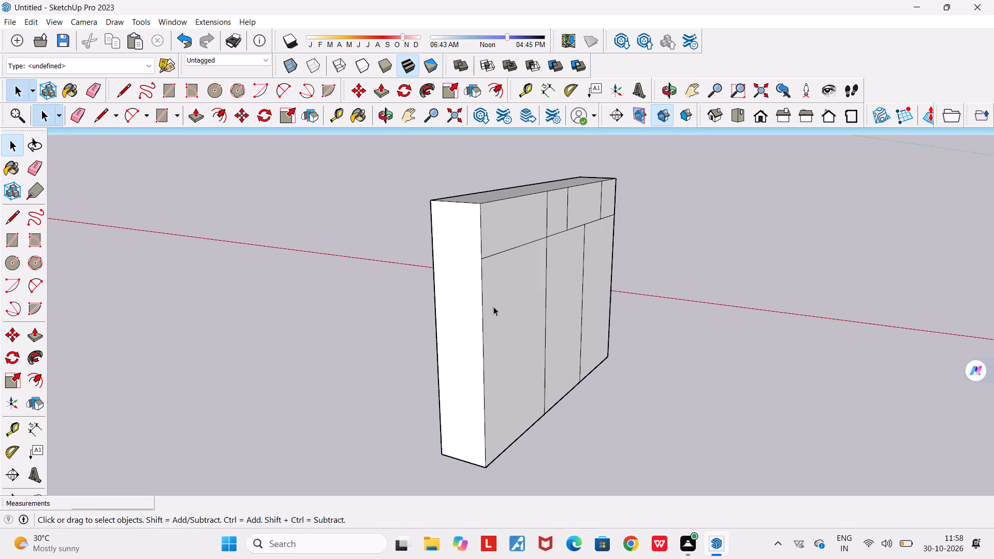
pyautogui.moveTo(487, 301); pyautogui.dragTo(278, 256, button='middle')
pyautogui.moveTo(420, 349); pyautogui.dragTo(358, 370, button='middle')
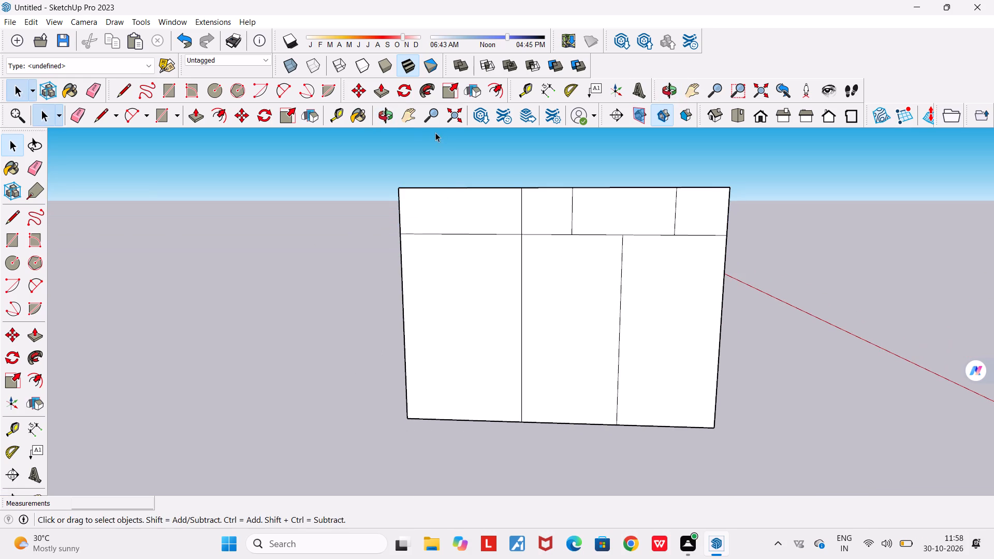
# Place a horizontal guide 0.80 m above the bottom edge of the wardrobe block's front.
pyautogui.click(329, 115)
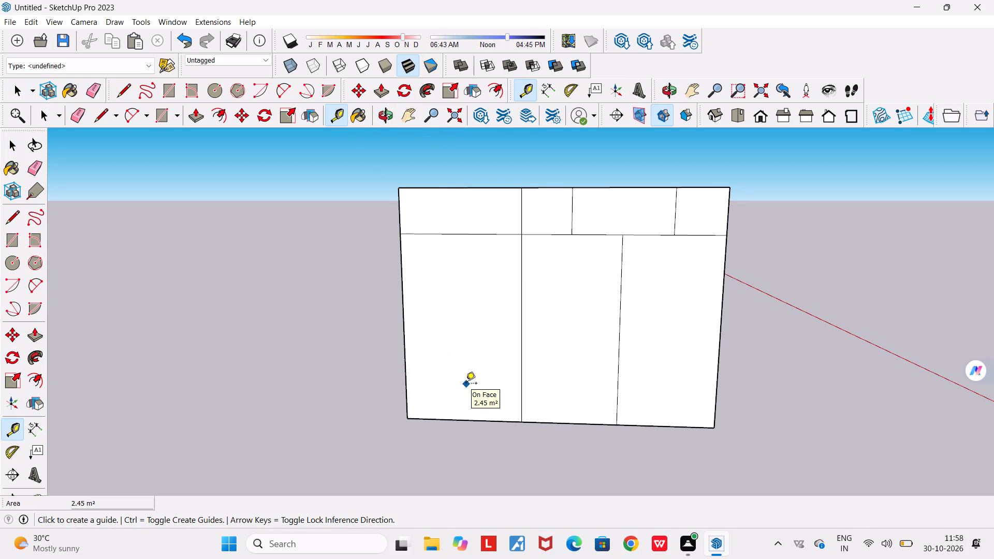
pyautogui.scroll(3, 501, 392)
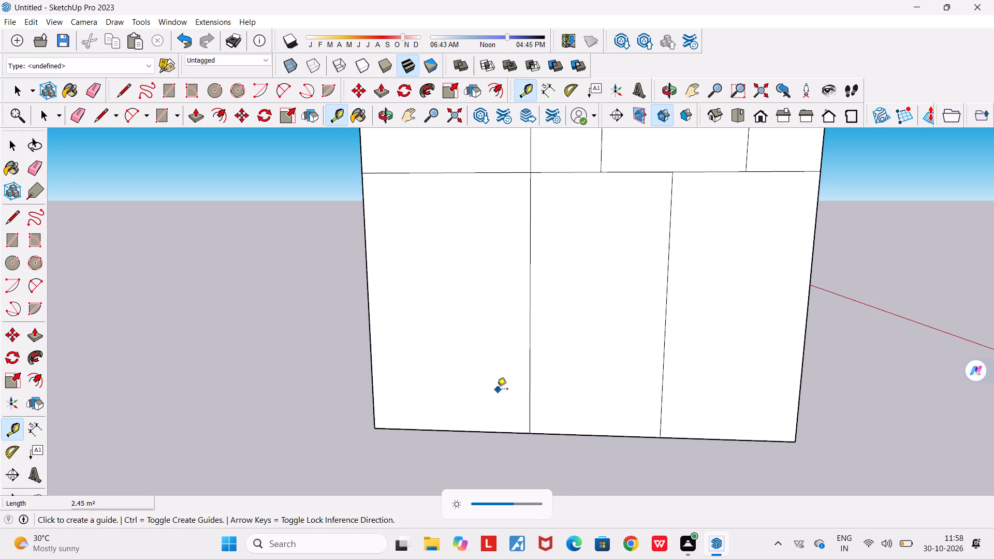
pyautogui.moveTo(498, 388); pyautogui.dragTo(586, 418, button='middle')
pyautogui.click(457, 436)
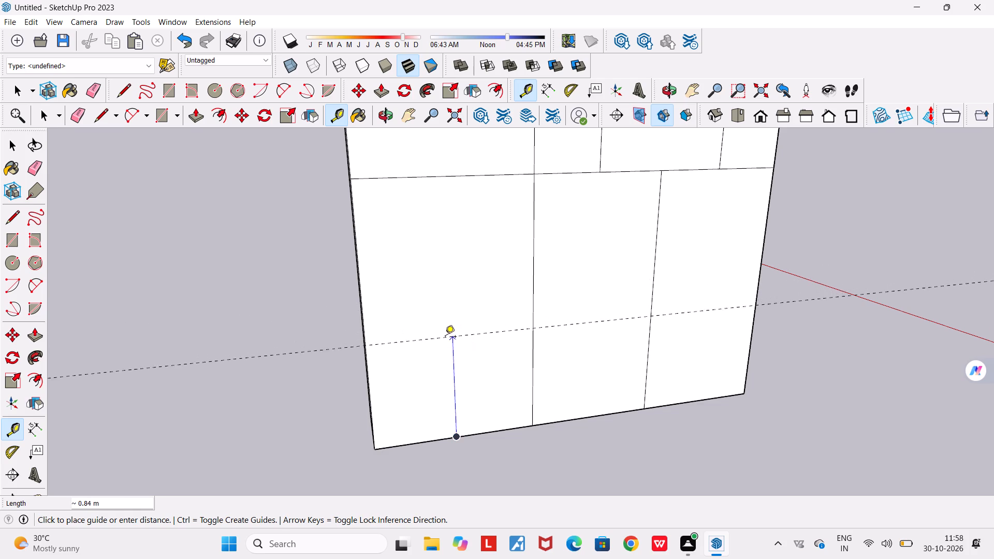
pyautogui.press('0')
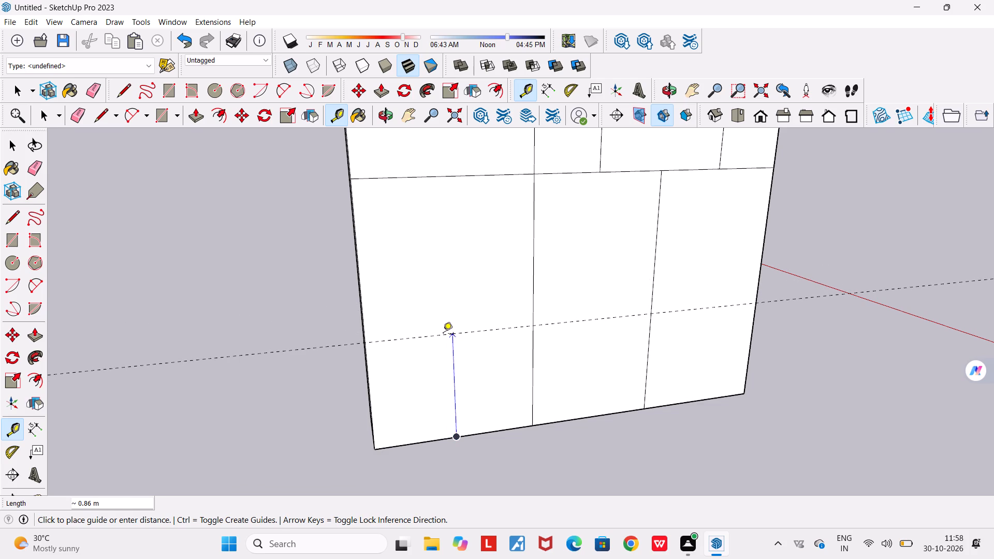
pyautogui.press('.')
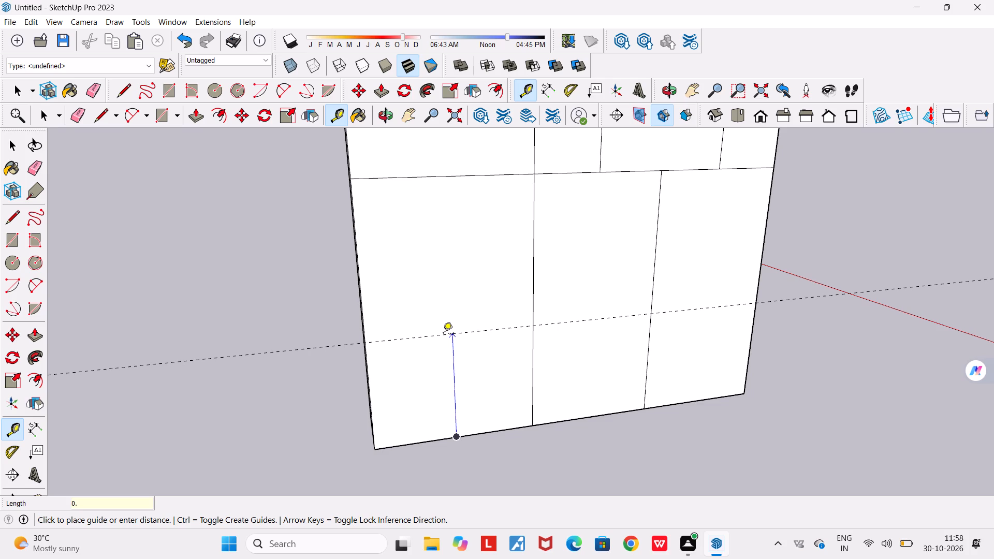
pyautogui.write('80')
pyautogui.press('Return')
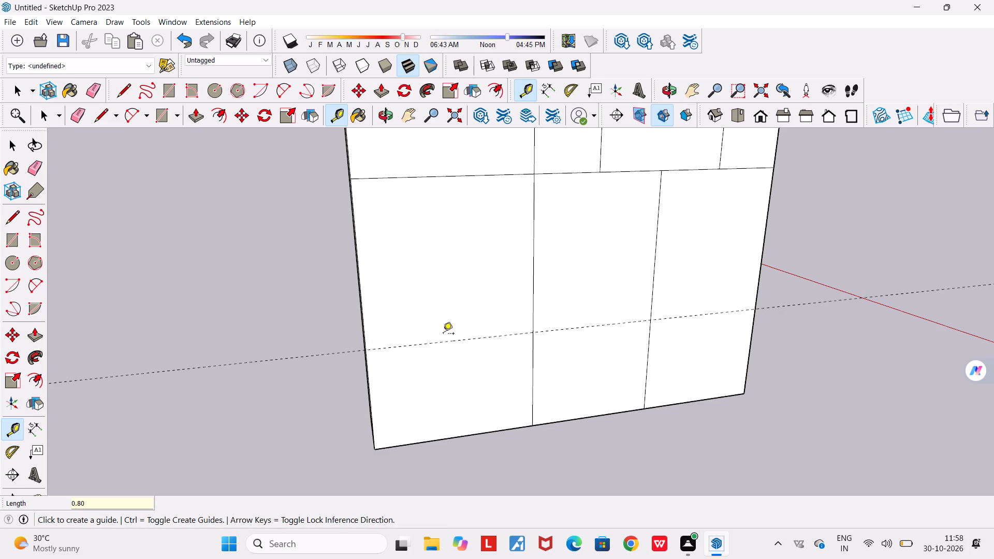
# Draw a line along the guide across the left-hand lower compartment, from the block's outer edge to the first vertical divider.
pyautogui.moveTo(472, 257); pyautogui.dragTo(353, 242, button='middle')
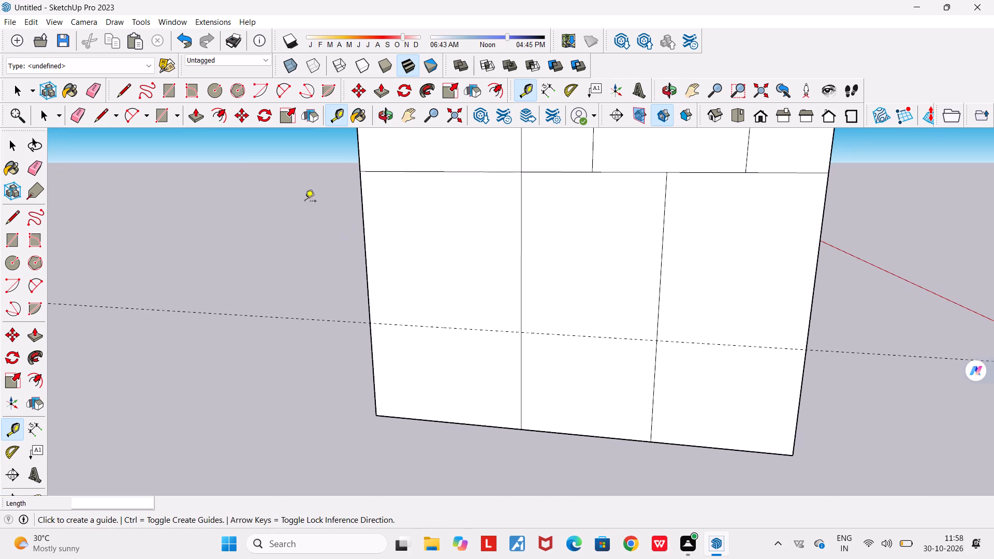
pyautogui.click(124, 98)
pyautogui.scroll(3, 377, 353)
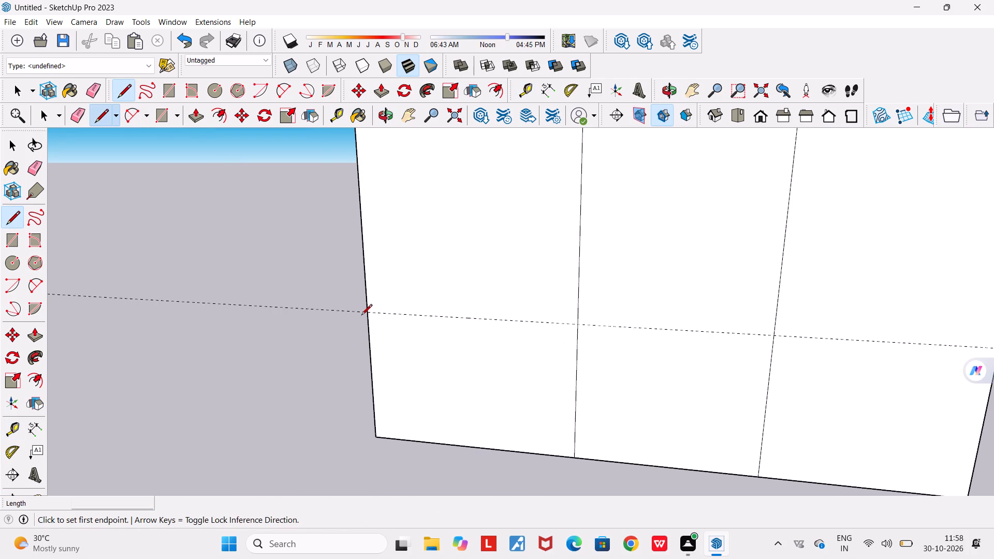
pyautogui.click(367, 316)
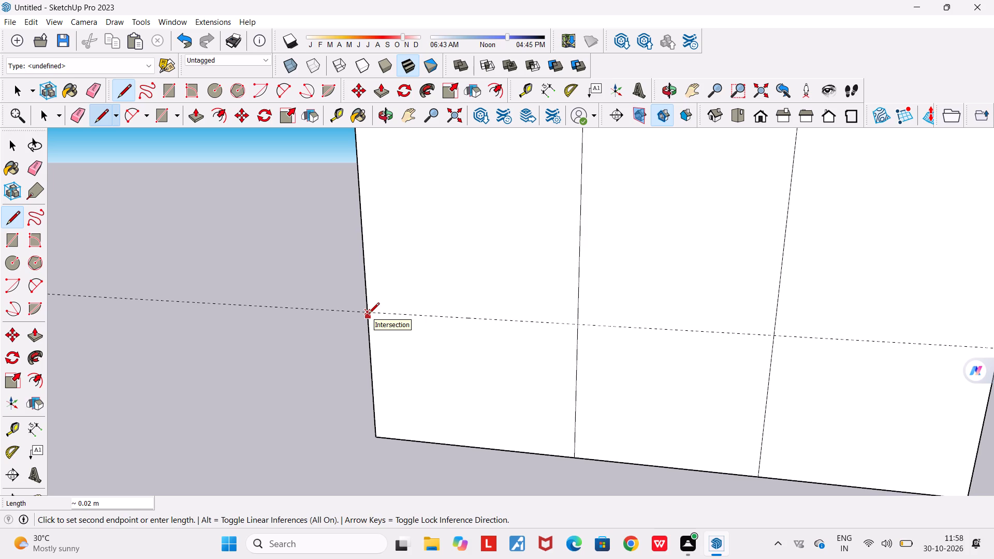
pyautogui.press('Escape')
pyautogui.click(368, 314)
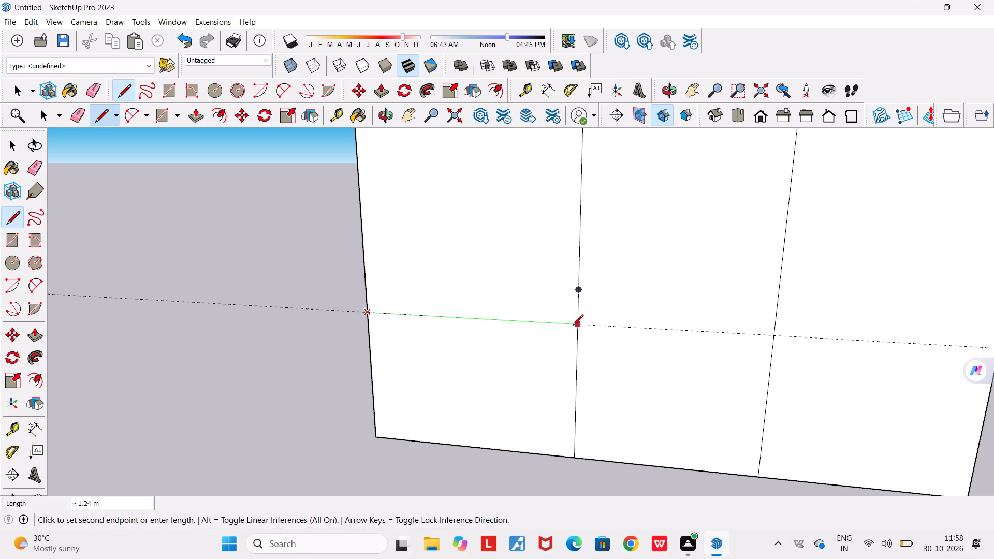
pyautogui.click(575, 327)
pyautogui.scroll(-2, 556, 374)
pyautogui.press('space')
# Push the left-hand middle face, between the new line and the top strip, about 0.41 m into the block.
pyautogui.moveTo(490, 336); pyautogui.dragTo(511, 336, button='middle')
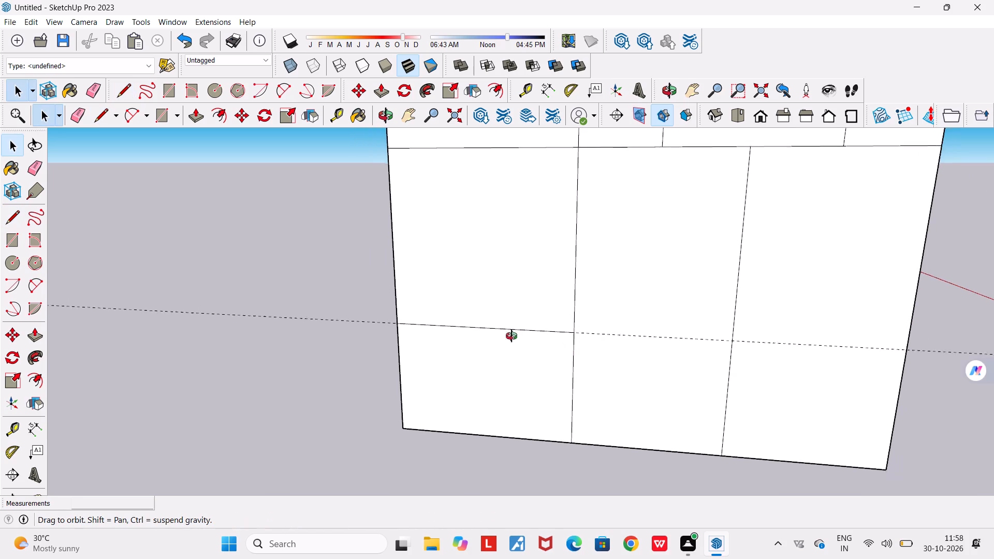
pyautogui.moveTo(511, 336); pyautogui.dragTo(775, 336, button='middle')
pyautogui.scroll(-5, 775, 336)
pyautogui.scroll(2, 640, 288)
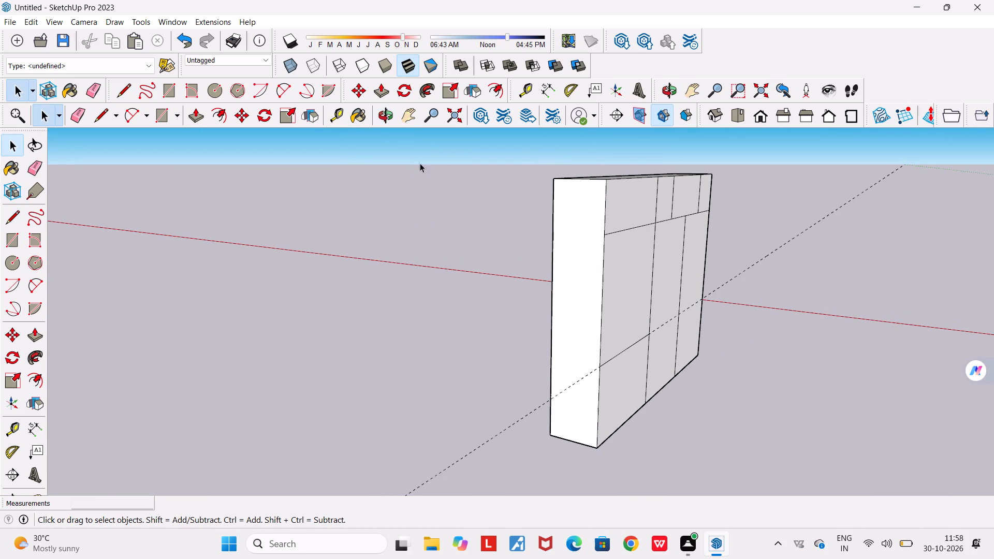
pyautogui.click(383, 94)
pyautogui.click(626, 275)
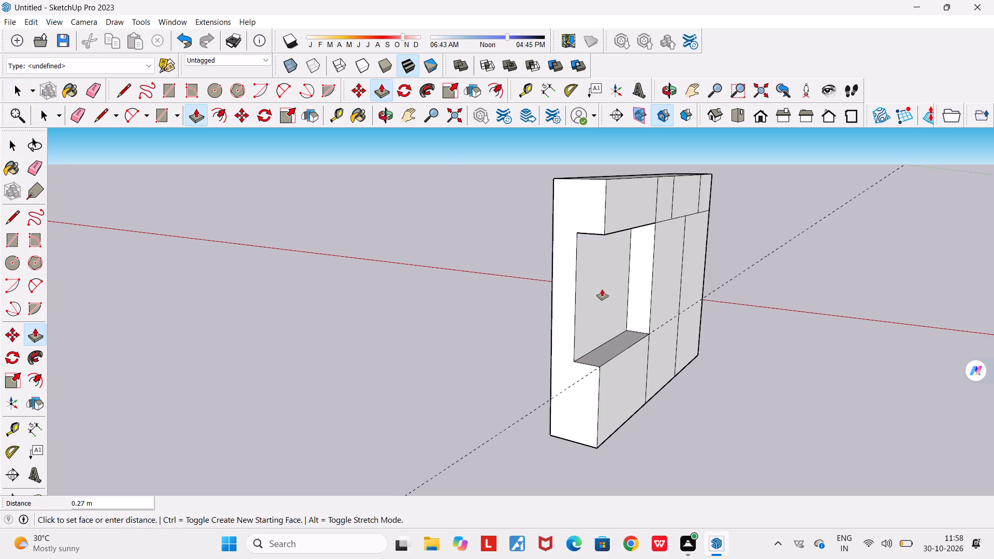
pyautogui.click(586, 279)
# Examine the recessed opening and the block's front and side from several angles.
pyautogui.moveTo(604, 303); pyautogui.dragTo(506, 279, button='middle')
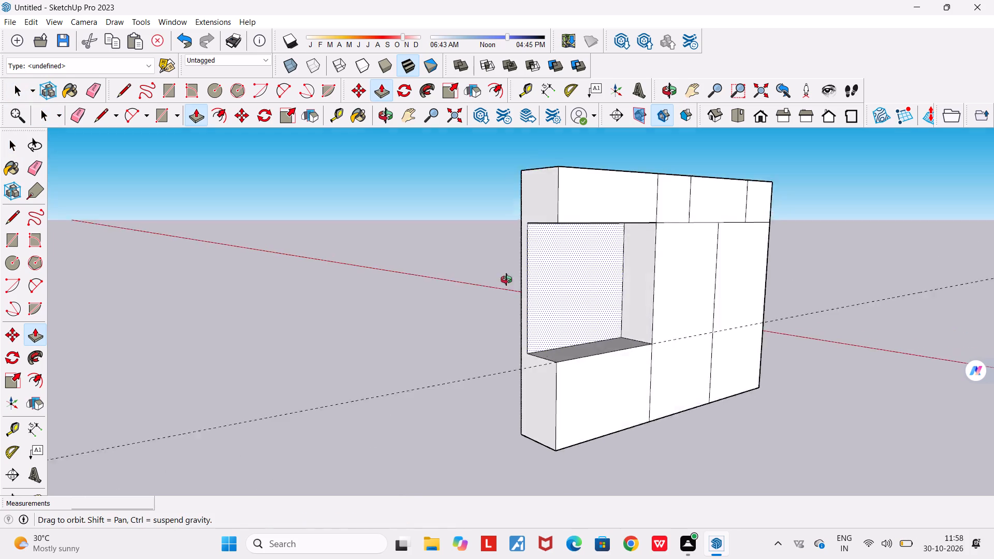
pyautogui.moveTo(506, 279); pyautogui.dragTo(457, 270, button='middle')
pyautogui.scroll(-5, 458, 270)
pyautogui.moveTo(540, 291); pyautogui.dragTo(360, 301, button='middle')
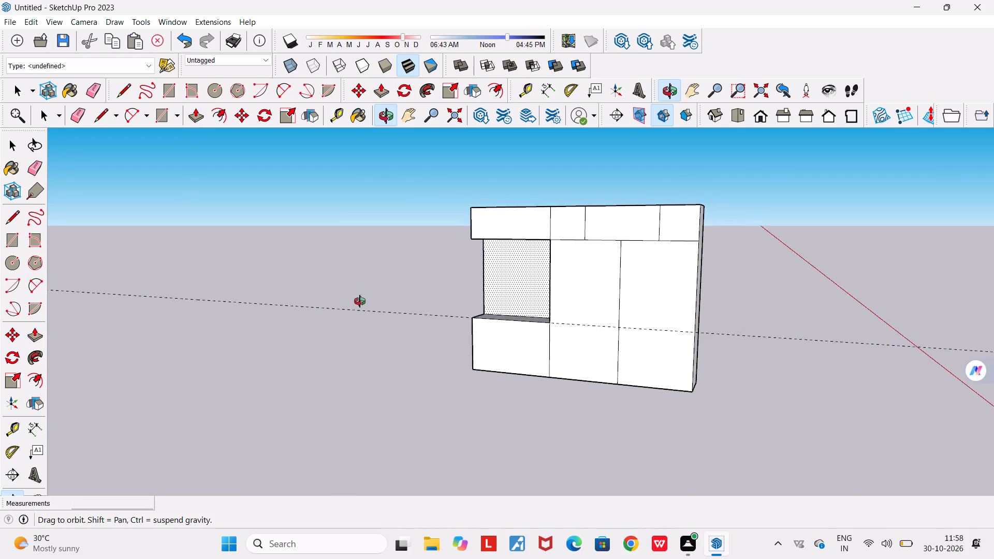
pyautogui.moveTo(360, 301); pyautogui.dragTo(758, 314, button='middle')
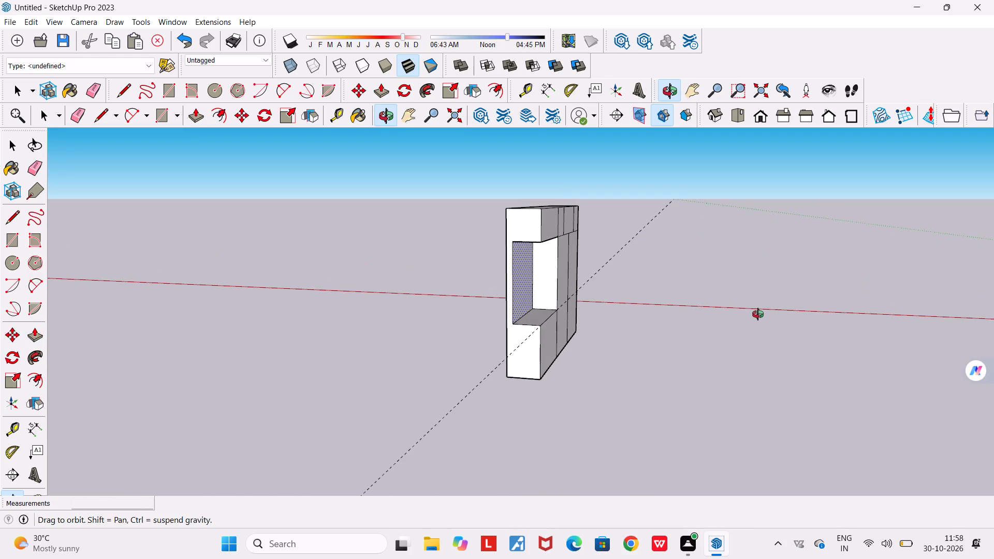
pyautogui.moveTo(758, 314); pyautogui.dragTo(520, 300, button='middle')
pyautogui.scroll(-4, 520, 300)
pyautogui.moveTo(530, 283); pyautogui.dragTo(393, 286, button='middle')
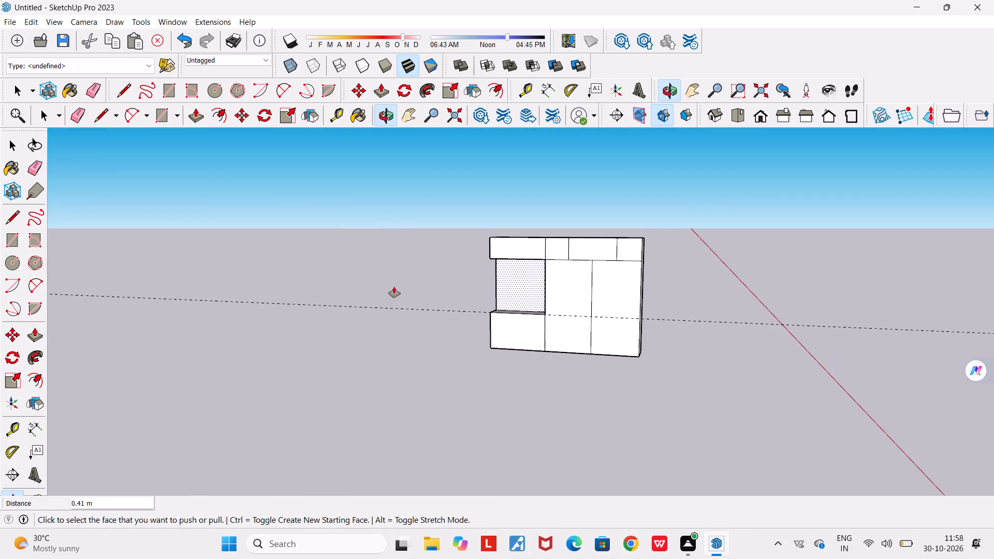
pyautogui.scroll(7, 544, 247)
pyautogui.press('space')
pyautogui.scroll(4, 544, 247)
pyautogui.moveTo(544, 247); pyautogui.dragTo(551, 247, button='middle')
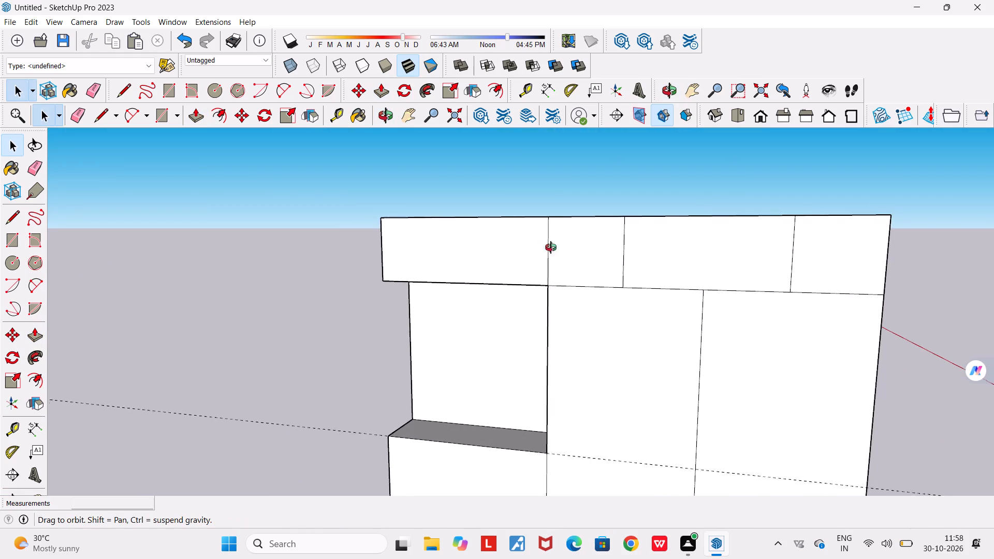
pyautogui.moveTo(551, 247); pyautogui.dragTo(683, 246, button='middle')
pyautogui.scroll(-3, 683, 246)
pyautogui.moveTo(611, 317); pyautogui.dragTo(485, 284, button='middle')
pyautogui.scroll(-4, 485, 284)
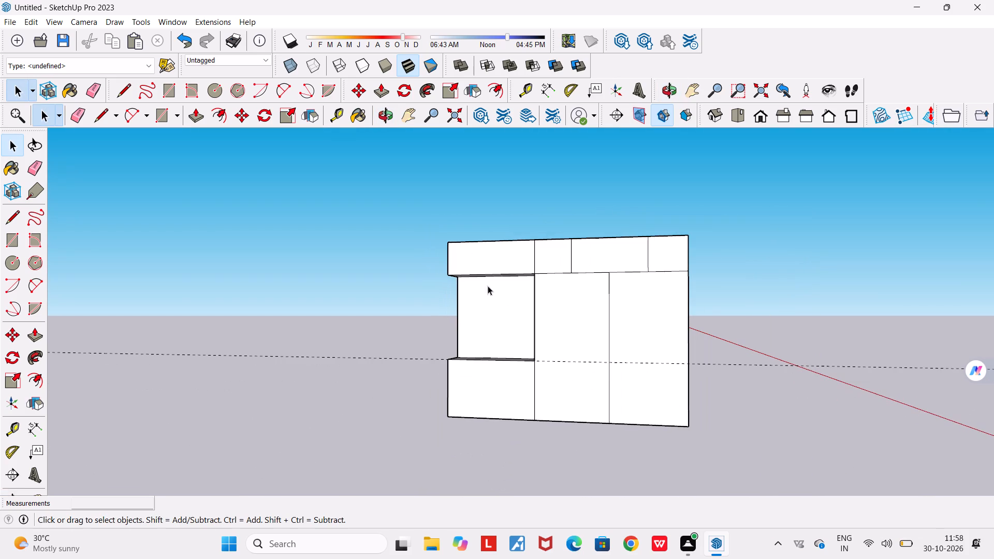
# Erase the horizontal guide crossing the block's front.
pyautogui.press('e')
pyautogui.moveTo(592, 362); pyautogui.dragTo(592, 370)
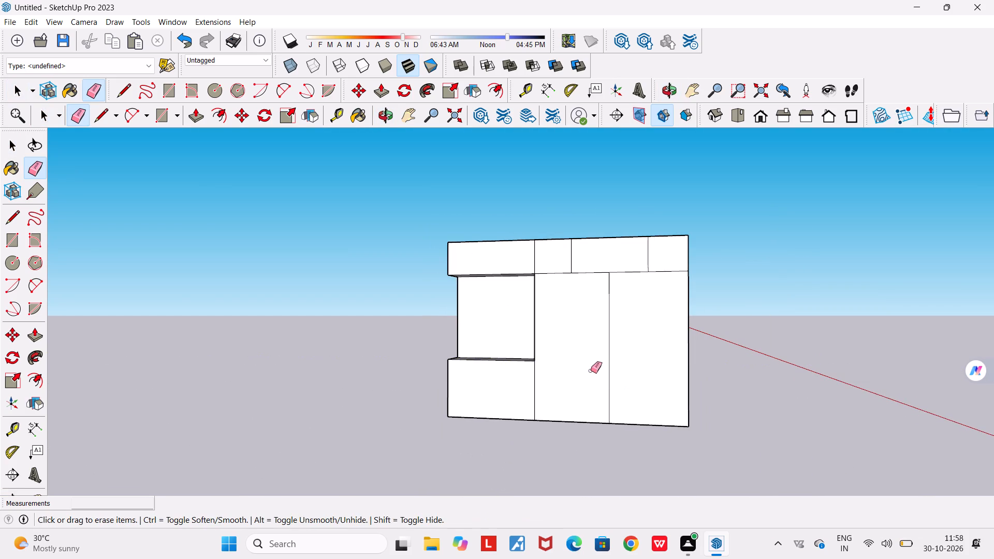
# Examine the block's overall form with the open niche from different angles and distances.
pyautogui.moveTo(589, 370); pyautogui.dragTo(699, 394, button='middle')
pyautogui.scroll(-5, 699, 394)
pyautogui.press('space')
pyautogui.scroll(3, 658, 369)
pyautogui.moveTo(657, 369); pyautogui.dragTo(694, 389, button='middle')
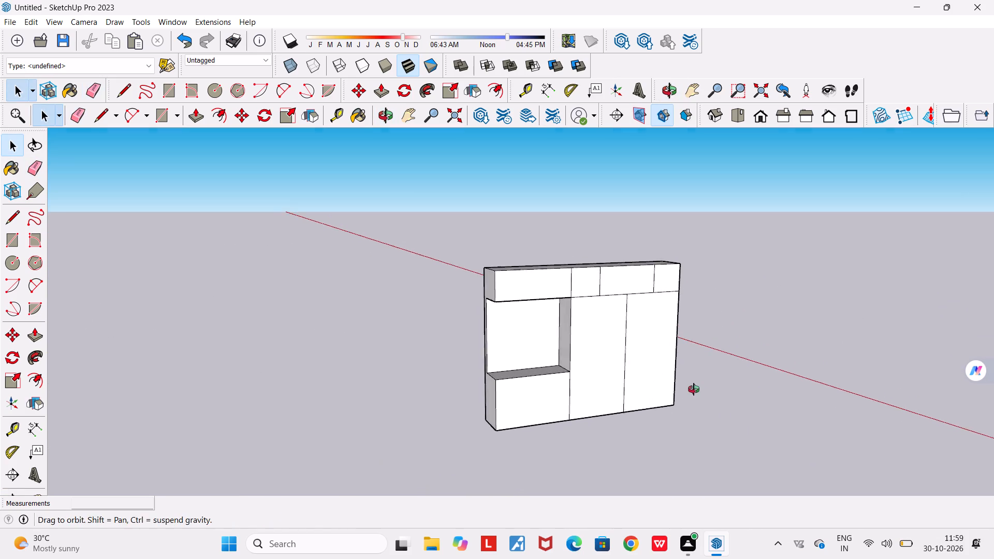
pyautogui.moveTo(694, 389); pyautogui.dragTo(698, 392, button='middle')
pyautogui.scroll(4, 673, 374)
pyautogui.moveTo(671, 374); pyautogui.dragTo(697, 388, button='middle')
pyautogui.scroll(1, 664, 361)
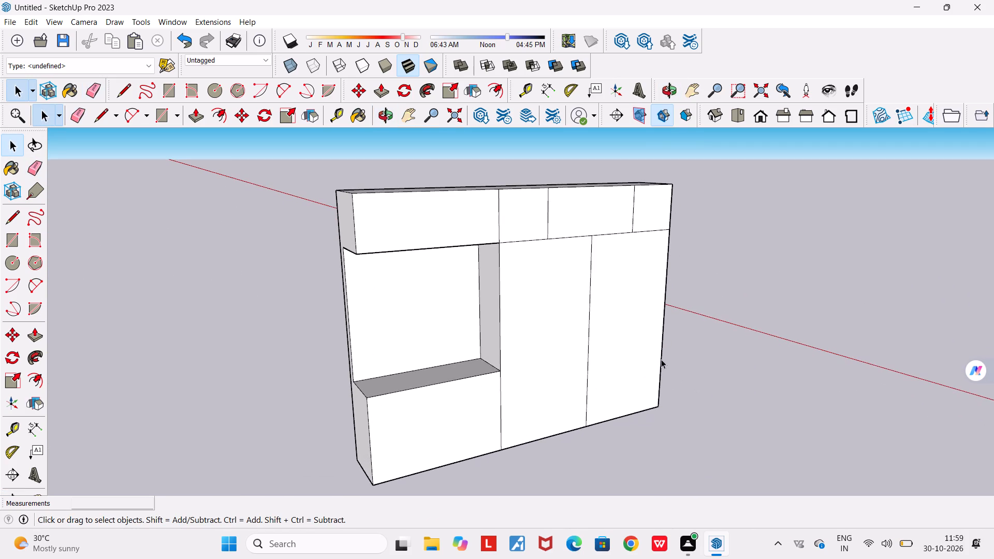
pyautogui.press('Escape')
pyautogui.scroll(-1, 661, 359)
pyautogui.scroll(2, 489, 274)
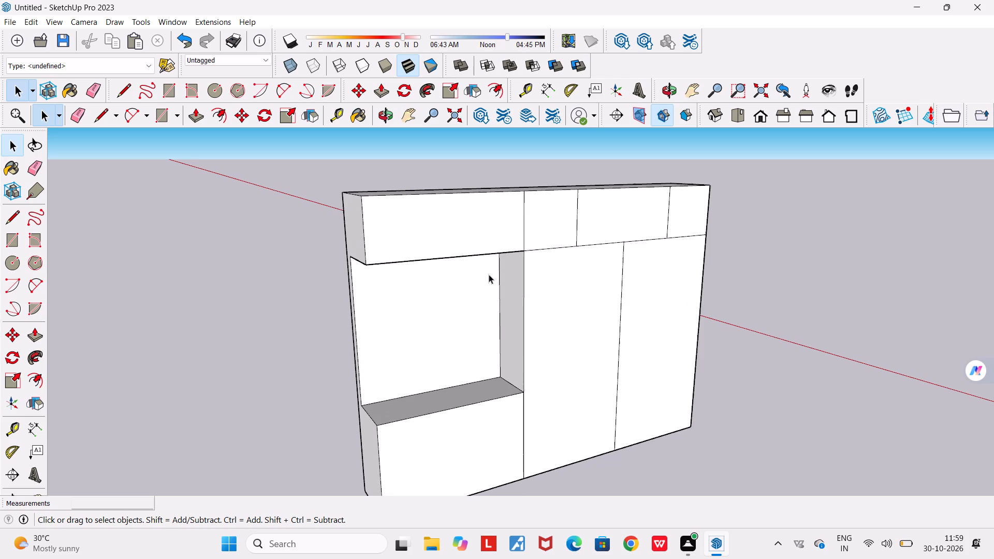
pyautogui.scroll(-3, 489, 274)
# Offset the outline of the lower cabinet face beneath the niche inward by 0.05 m.
pyautogui.click(215, 120)
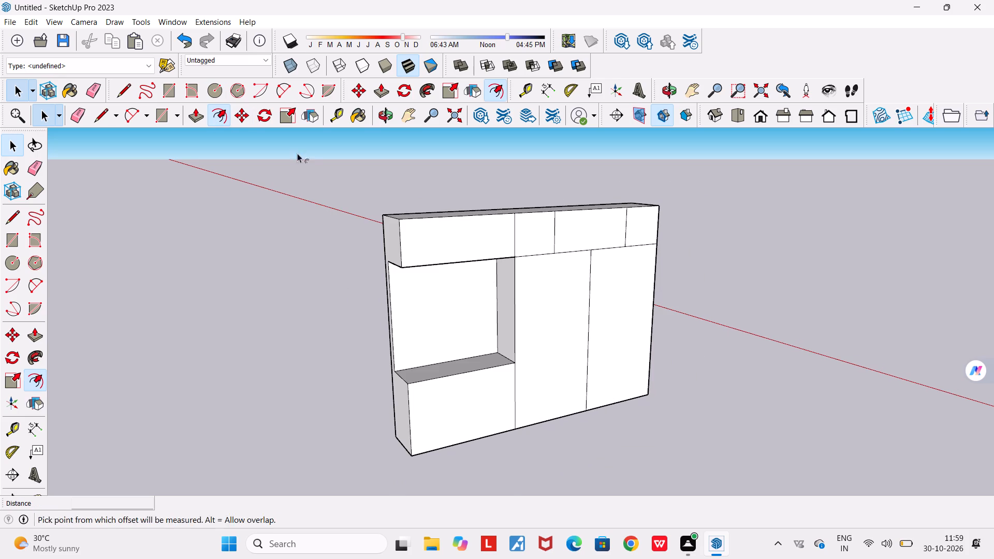
pyautogui.click(476, 389)
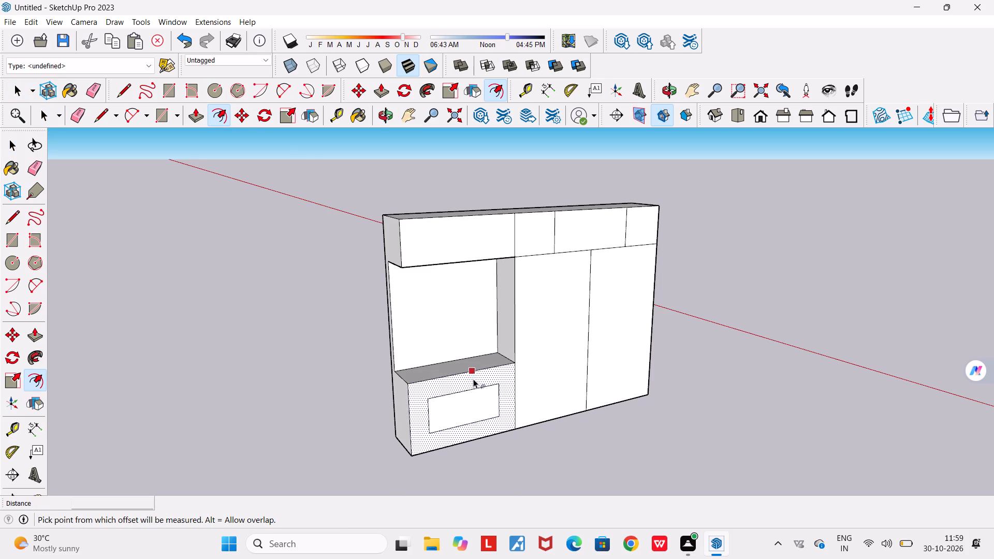
pyautogui.hotkey('ctrl', 'z')
pyautogui.scroll(3, 477, 380)
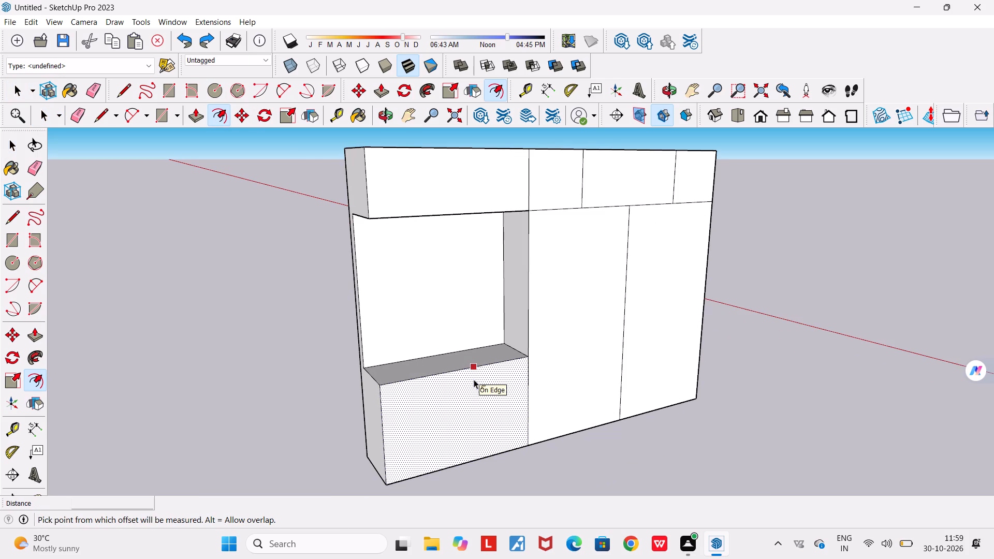
pyautogui.click(474, 379)
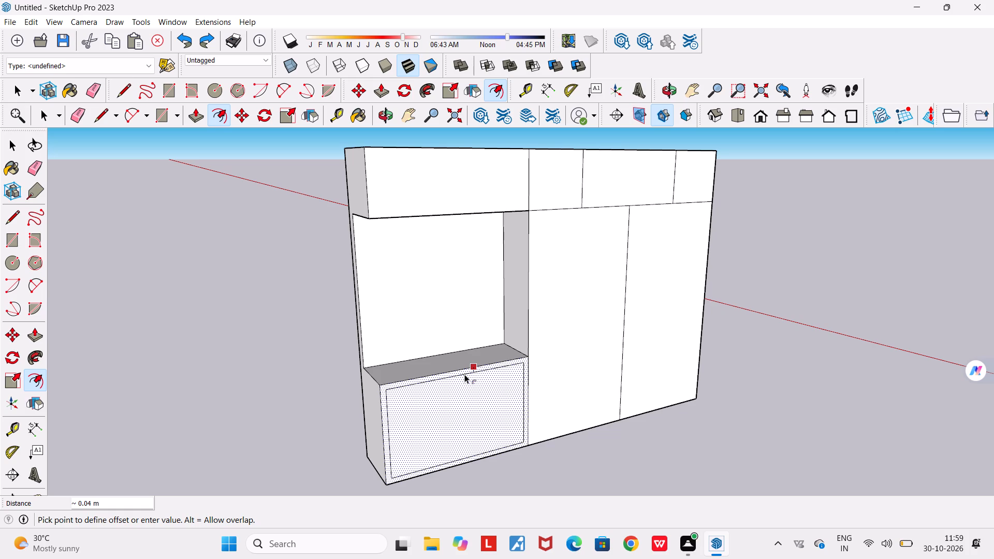
pyautogui.write('0.05')
pyautogui.press('Return')
# Repeat the 0.05 m inward offset on the two tall door faces and all four upper compartment faces.
pyautogui.doubleClick(574, 260)
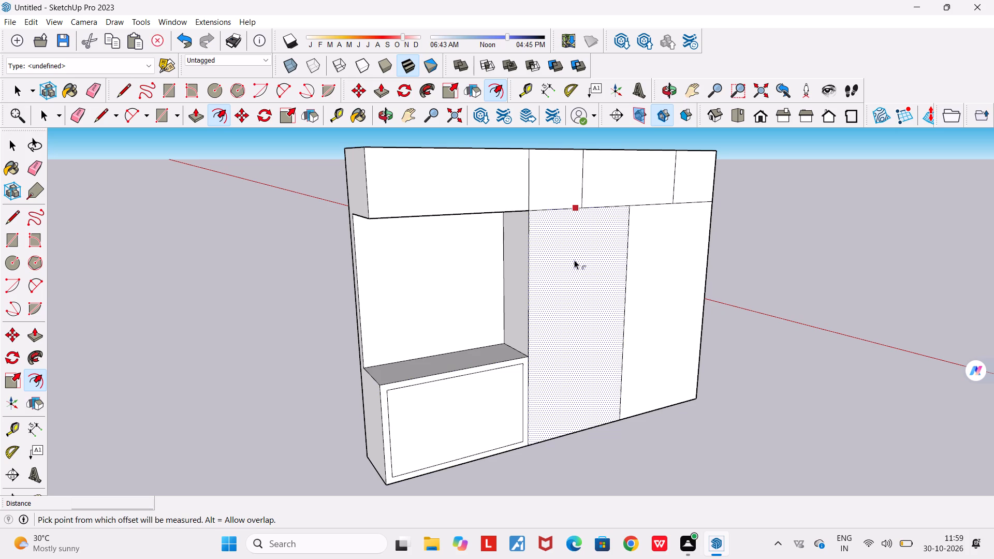
pyautogui.doubleClick(667, 249)
pyautogui.doubleClick(686, 171)
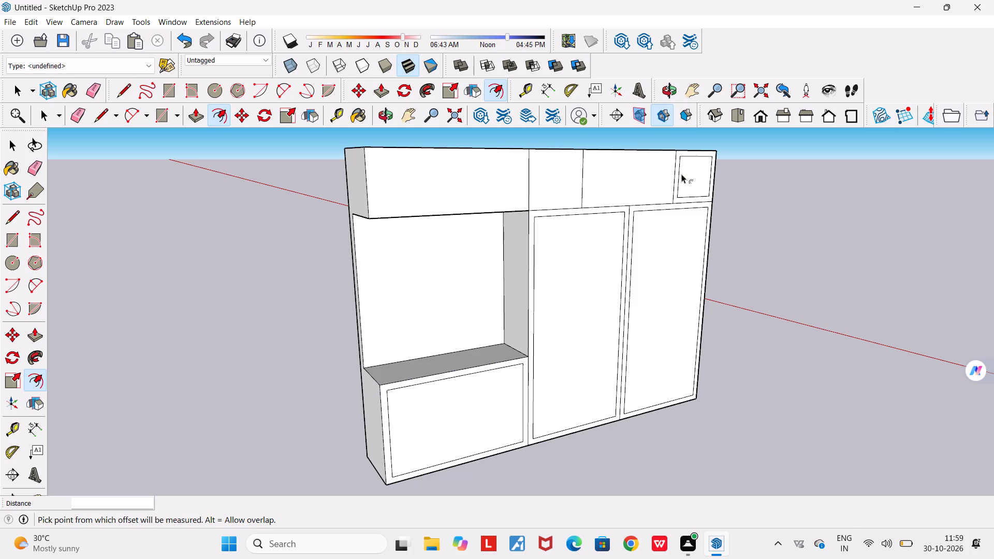
pyautogui.doubleClick(647, 183)
pyautogui.doubleClick(538, 183)
pyautogui.doubleClick(466, 187)
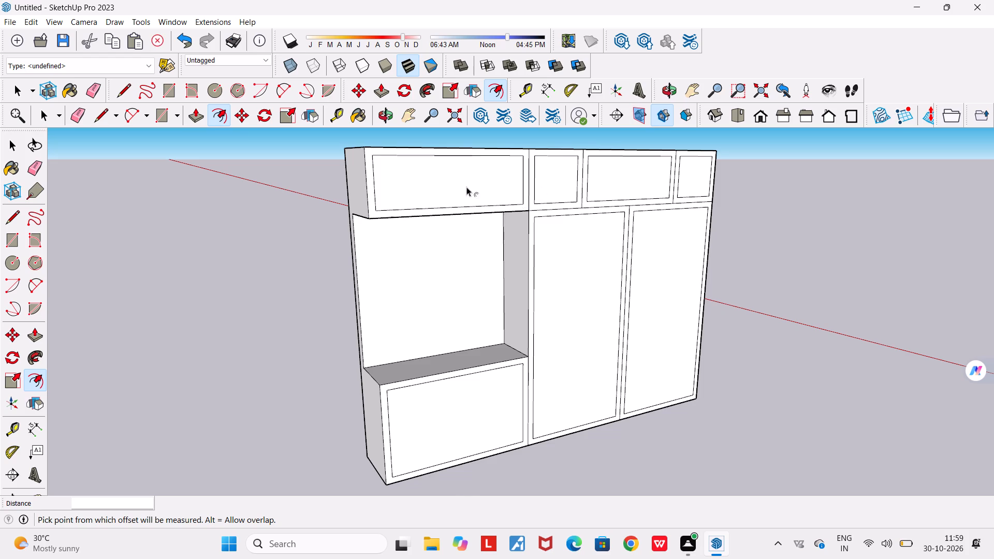
# Examine the offset door and compartment frames on the block's front from several angles.
pyautogui.scroll(1, 487, 229)
pyautogui.moveTo(470, 220); pyautogui.dragTo(411, 196, button='middle')
pyautogui.scroll(-5, 411, 196)
pyautogui.scroll(3, 493, 245)
pyautogui.moveTo(495, 246); pyautogui.dragTo(660, 341, button='middle')
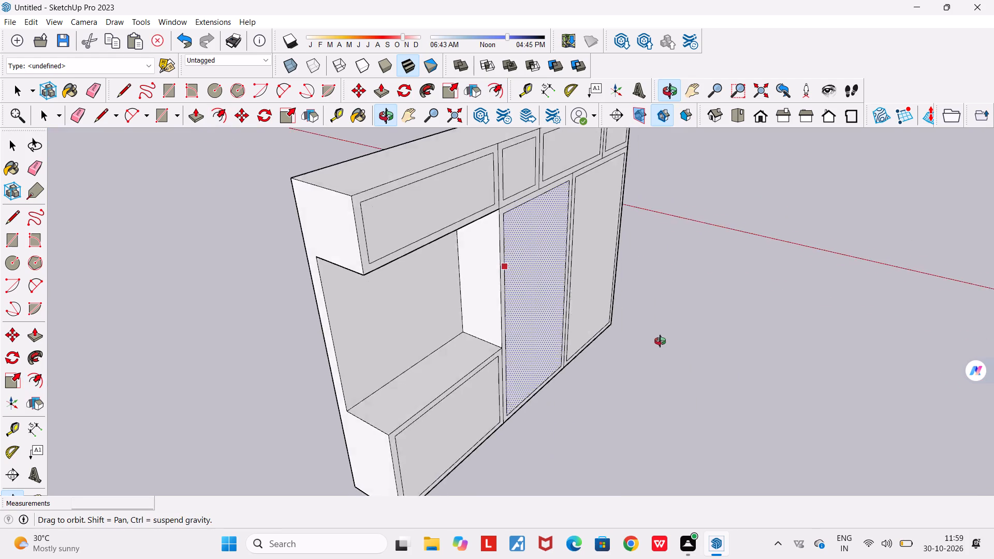
pyautogui.moveTo(660, 341); pyautogui.dragTo(663, 343, button='middle')
pyautogui.scroll(-3, 669, 346)
pyautogui.moveTo(612, 310); pyautogui.dragTo(571, 283, button='middle')
pyautogui.scroll(1, 611, 308)
pyautogui.scroll(3, 542, 242)
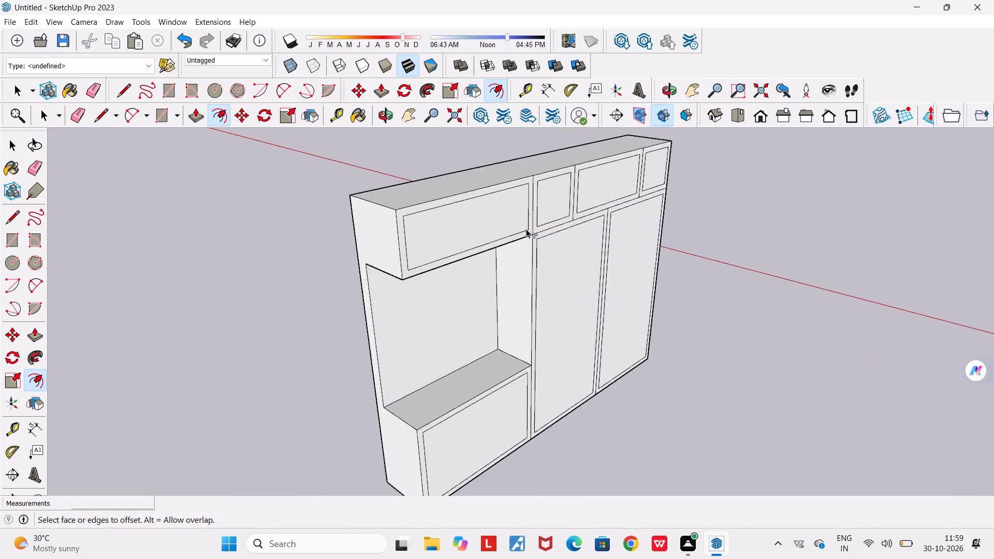
pyautogui.scroll(2, 526, 229)
pyautogui.press('Escape')
pyautogui.scroll(-4, 547, 243)
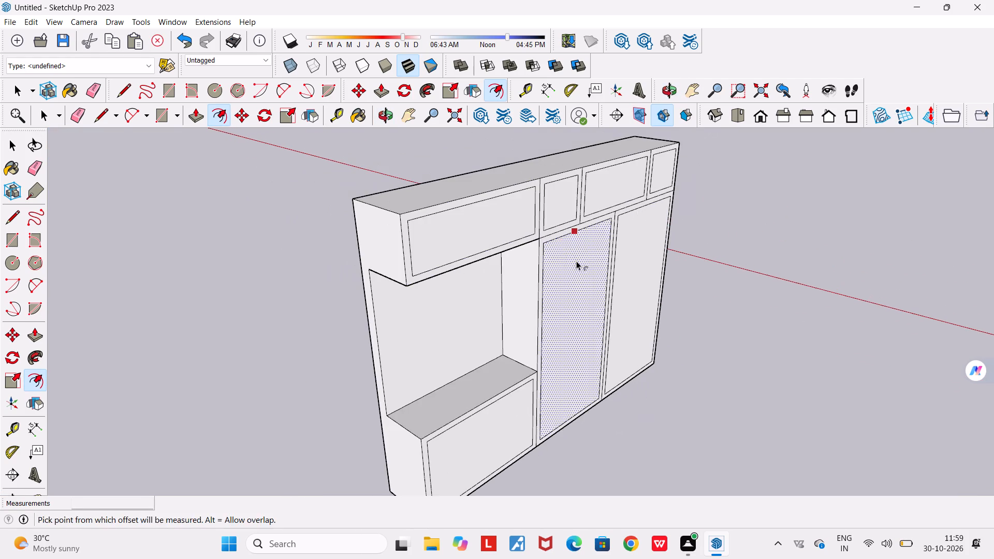
pyautogui.moveTo(575, 260); pyautogui.dragTo(480, 221, button='middle')
pyautogui.press('space')
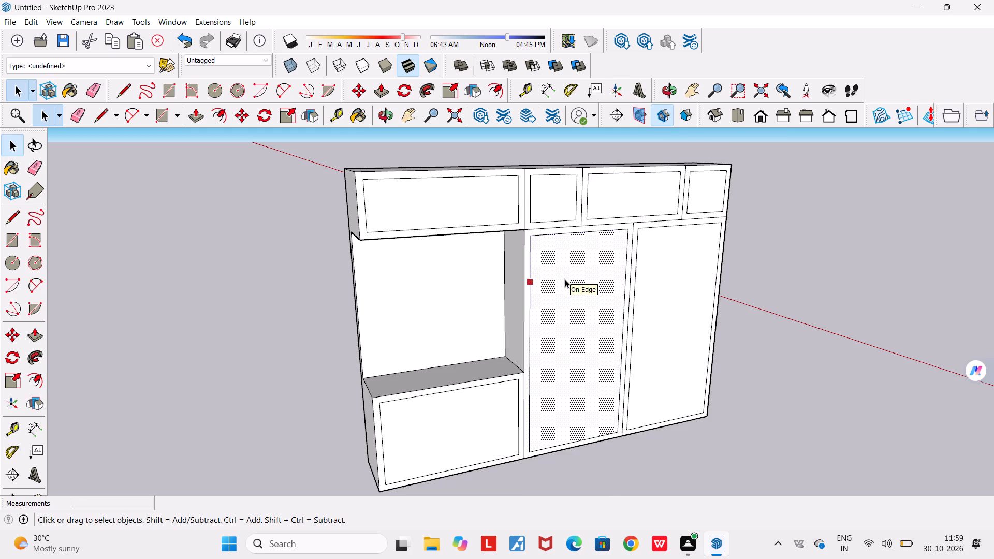
pyautogui.scroll(3, 565, 279)
pyautogui.press('Escape')
pyautogui.scroll(3, 672, 198)
pyautogui.scroll(-4, 672, 198)
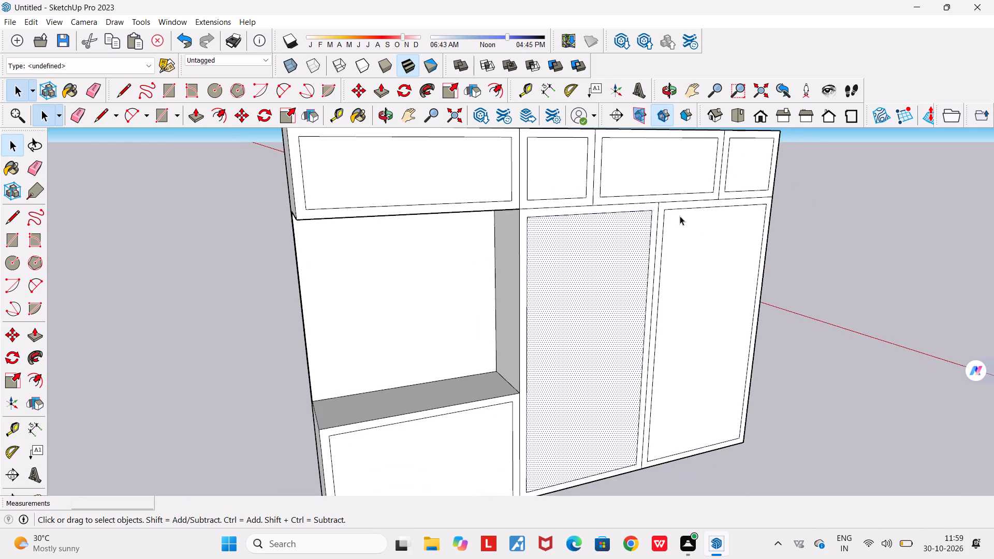
# Examine the framed doors, upper compartments and niche of the wardrobe block from several angles and distances.
pyautogui.moveTo(679, 216); pyautogui.dragTo(583, 161, button='middle')
pyautogui.scroll(-4, 583, 161)
pyautogui.moveTo(646, 281); pyautogui.dragTo(381, 278, button='middle')
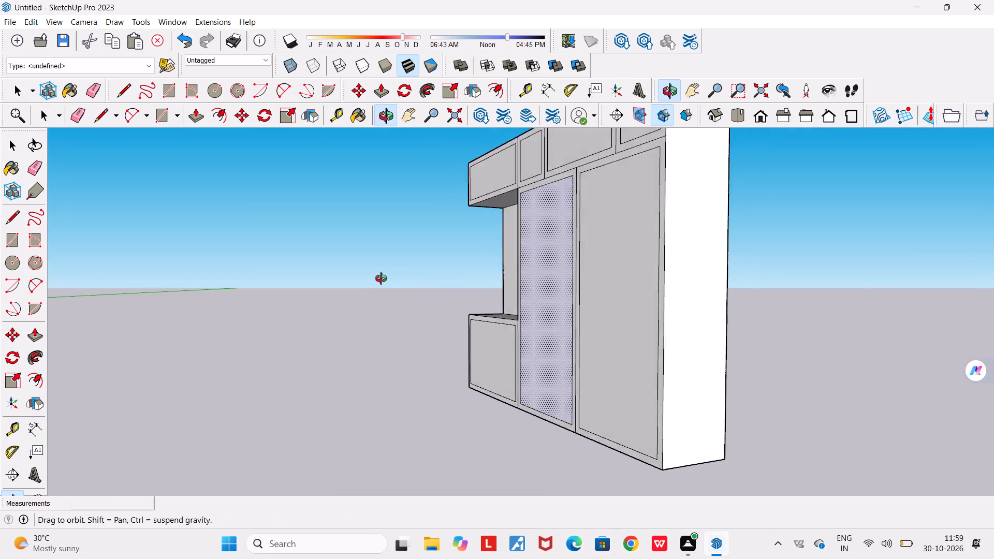
pyautogui.moveTo(381, 278); pyautogui.dragTo(703, 345, button='middle')
pyautogui.scroll(-3, 701, 344)
pyautogui.moveTo(617, 295); pyautogui.dragTo(638, 297, button='middle')
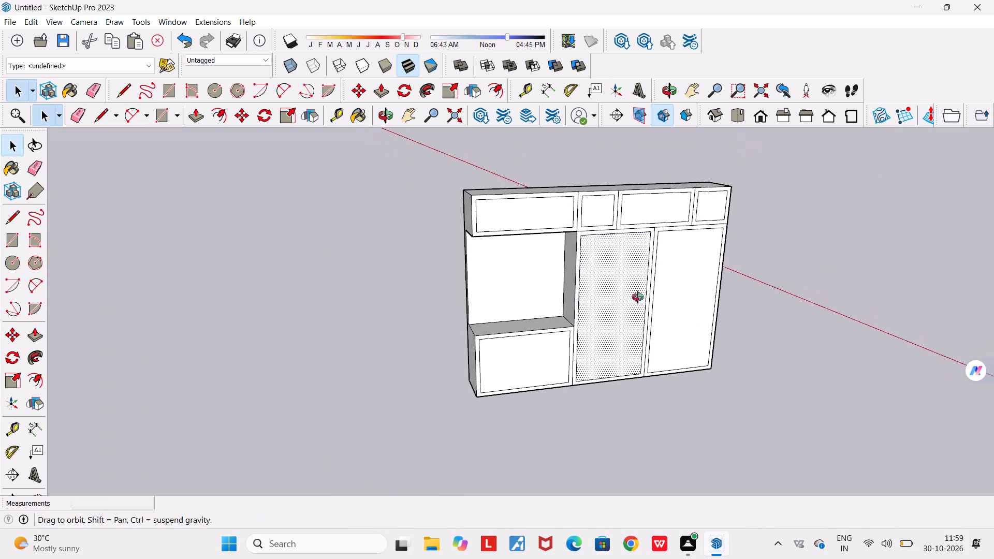
pyautogui.moveTo(638, 297); pyautogui.dragTo(737, 327, button='middle')
pyautogui.scroll(5, 571, 253)
pyautogui.moveTo(619, 279); pyautogui.dragTo(703, 282, button='middle')
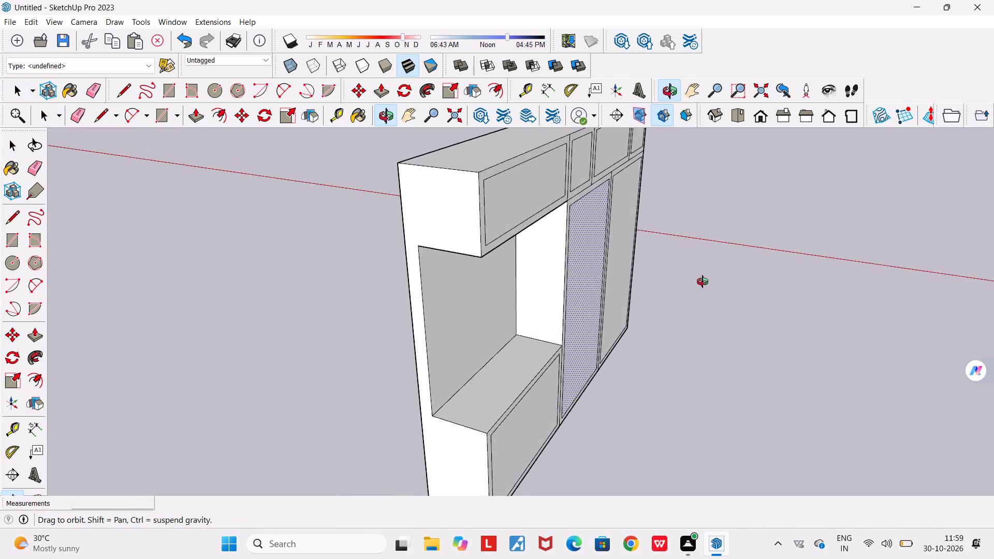
pyautogui.moveTo(703, 282); pyautogui.dragTo(704, 283, button='middle')
pyautogui.scroll(3, 610, 268)
pyautogui.moveTo(613, 268); pyautogui.dragTo(654, 274, button='middle')
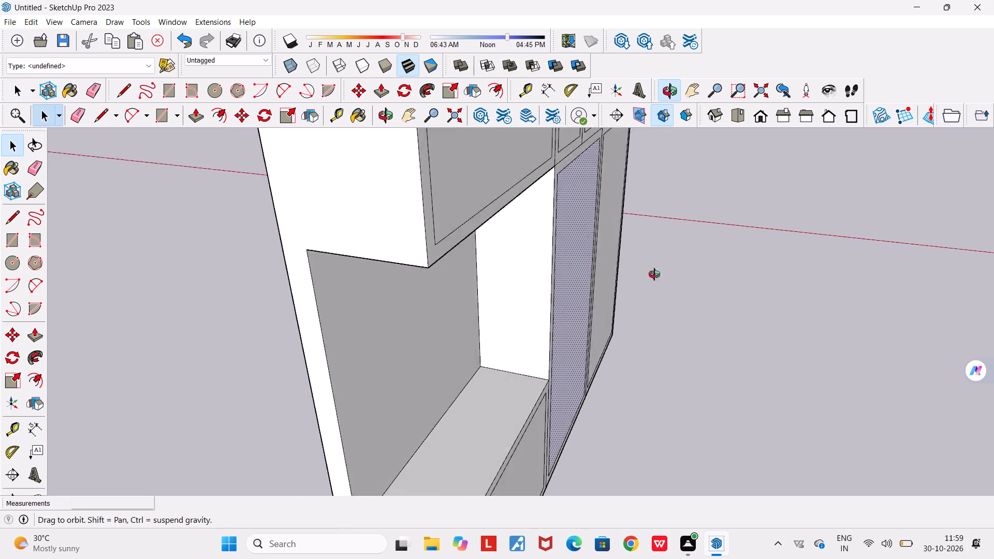
pyautogui.moveTo(654, 274); pyautogui.dragTo(337, 262, button='middle')
pyautogui.scroll(-4, 337, 262)
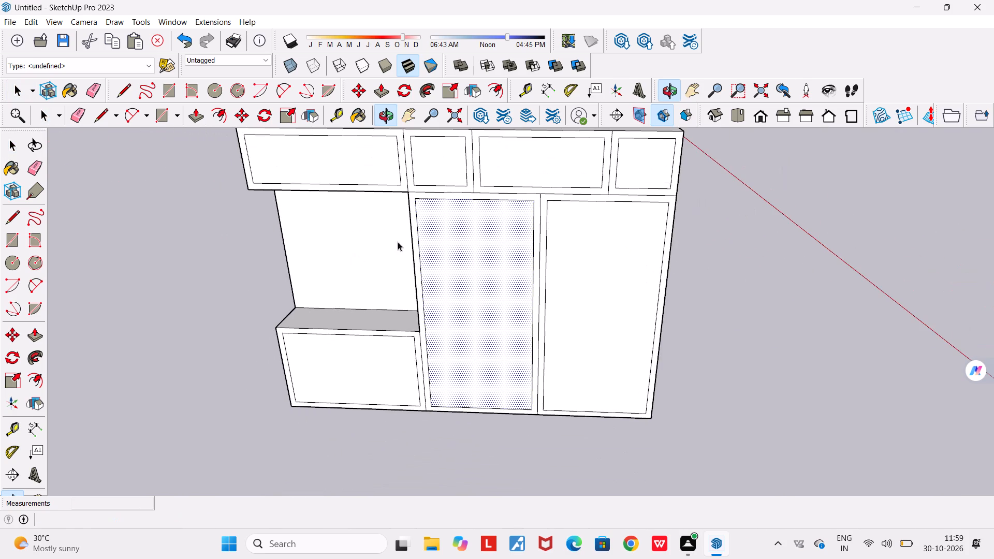
pyautogui.moveTo(479, 248); pyautogui.dragTo(647, 222, button='middle')
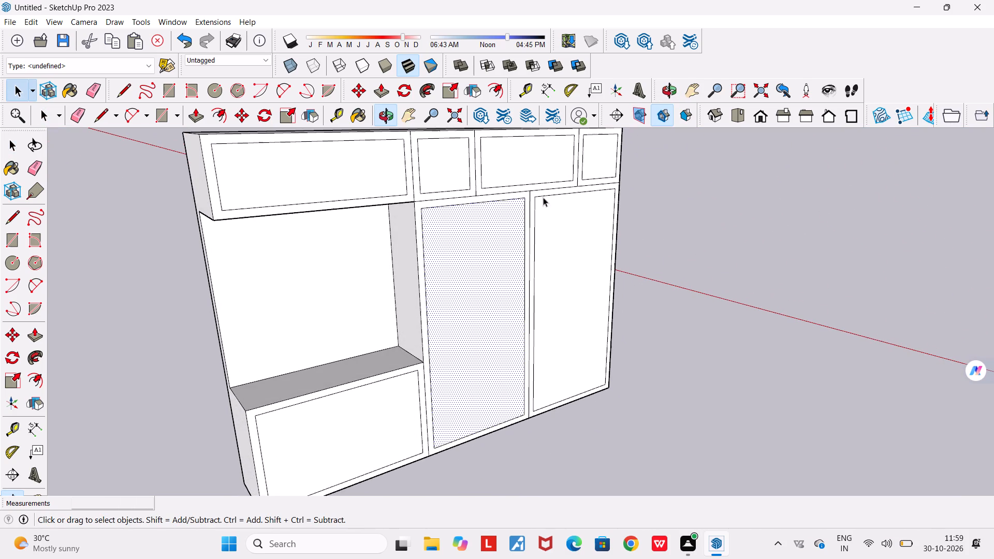
pyautogui.scroll(4, 419, 166)
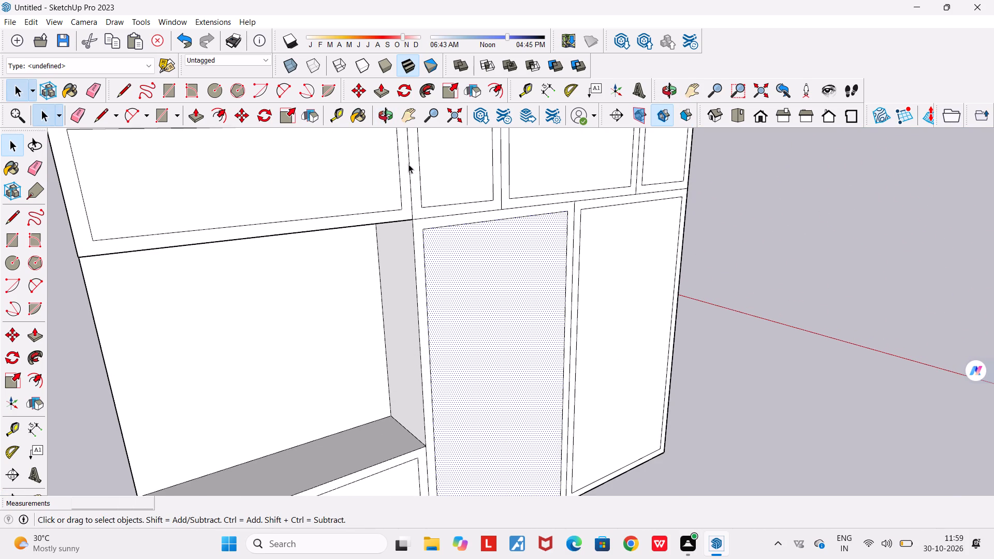
# Erase the dividing edges between the upper compartments, above the tall doors and between the two doors, leaving the inset outlines.
pyautogui.click(408, 164)
pyautogui.scroll(-7, 408, 164)
pyautogui.press('e')
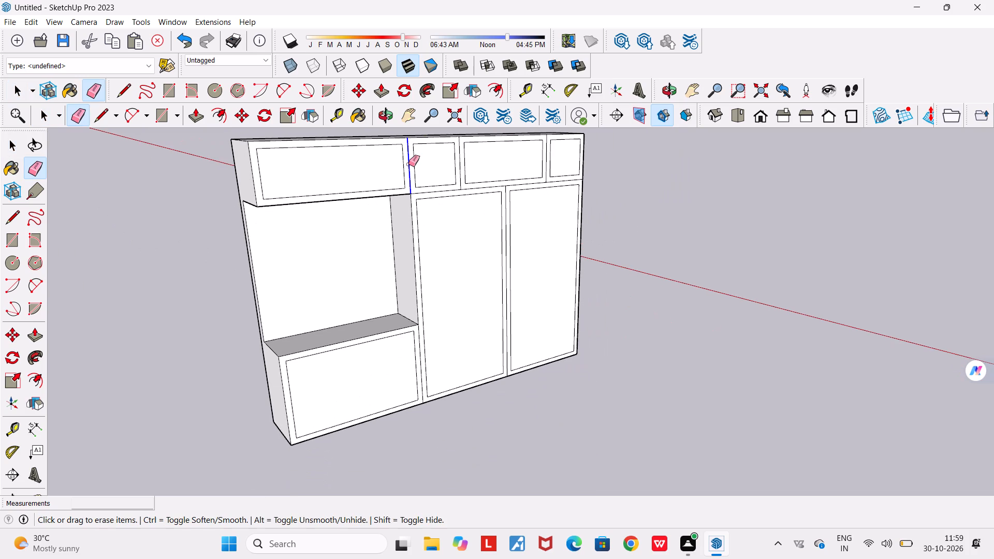
pyautogui.scroll(4, 408, 164)
pyautogui.click(408, 164)
pyautogui.click(425, 204)
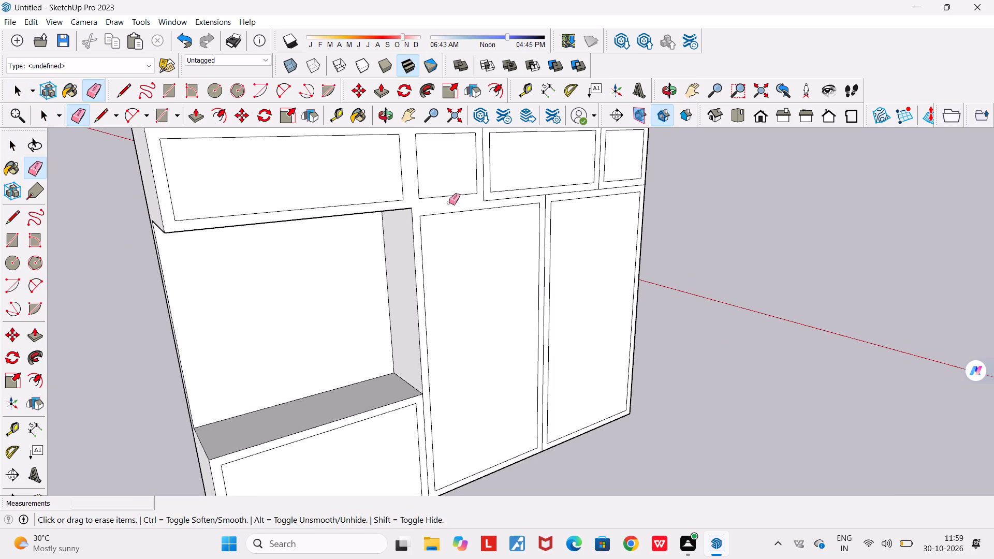
pyautogui.click(485, 195)
pyautogui.click(492, 199)
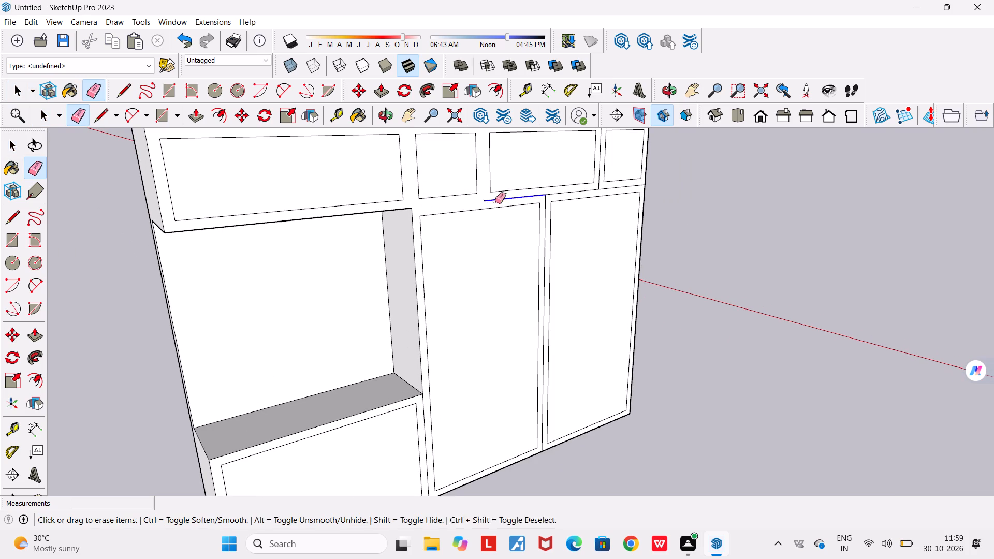
pyautogui.scroll(3, 571, 194)
pyautogui.click(580, 190)
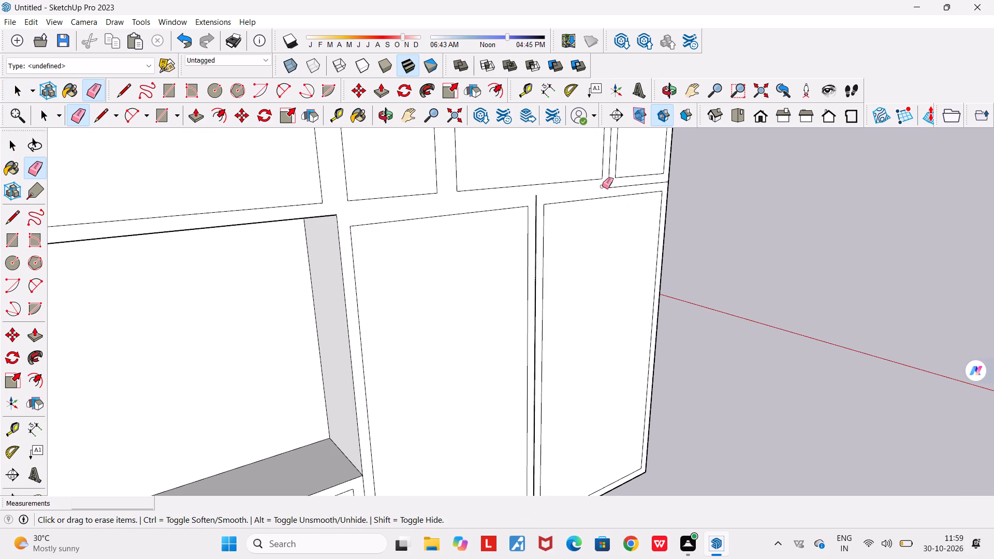
pyautogui.moveTo(605, 187); pyautogui.dragTo(616, 187)
pyautogui.click(535, 202)
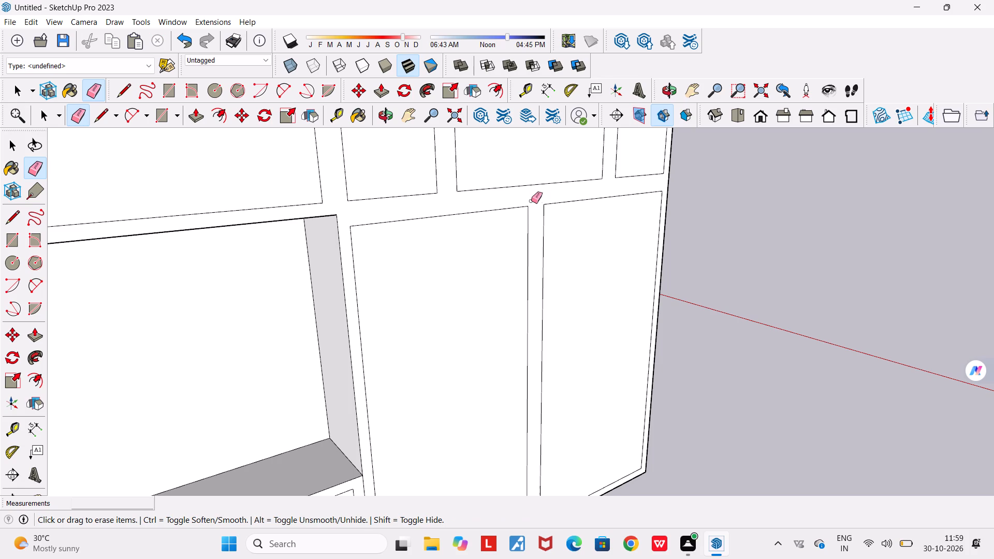
# Erase the dividing edge between the lower cabinet and the adjacent tall door to merge their frames.
pyautogui.scroll(-8, 538, 205)
pyautogui.scroll(5, 456, 373)
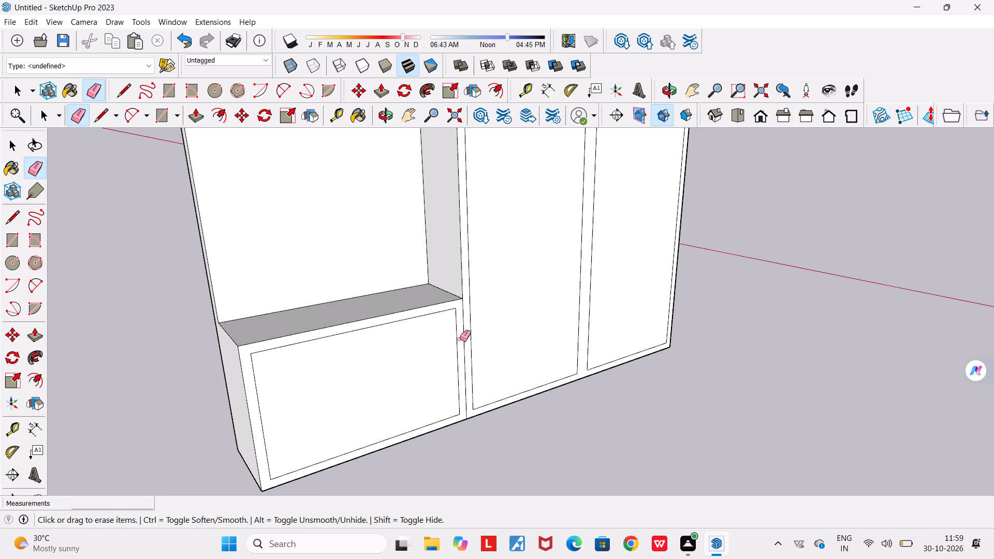
pyautogui.click(465, 333)
pyautogui.scroll(-4, 467, 367)
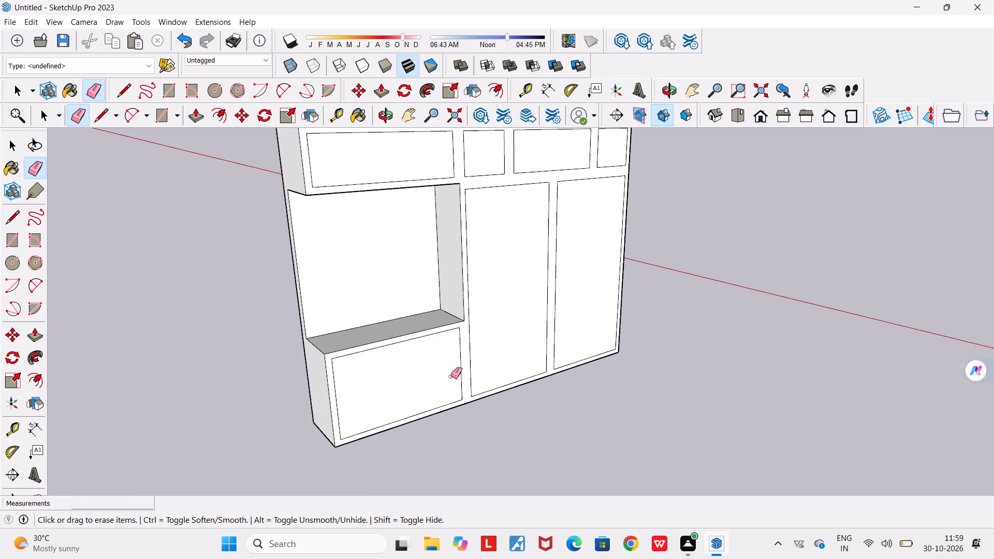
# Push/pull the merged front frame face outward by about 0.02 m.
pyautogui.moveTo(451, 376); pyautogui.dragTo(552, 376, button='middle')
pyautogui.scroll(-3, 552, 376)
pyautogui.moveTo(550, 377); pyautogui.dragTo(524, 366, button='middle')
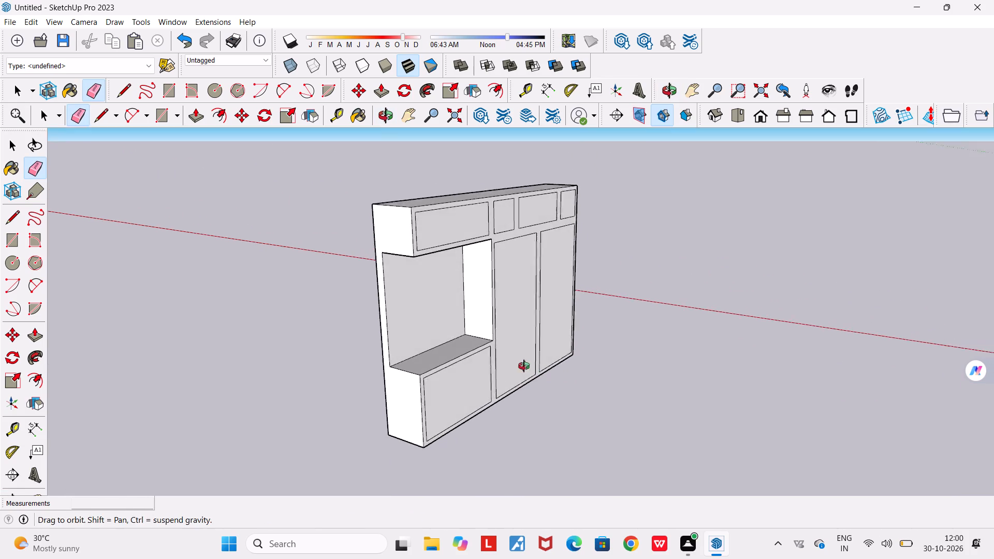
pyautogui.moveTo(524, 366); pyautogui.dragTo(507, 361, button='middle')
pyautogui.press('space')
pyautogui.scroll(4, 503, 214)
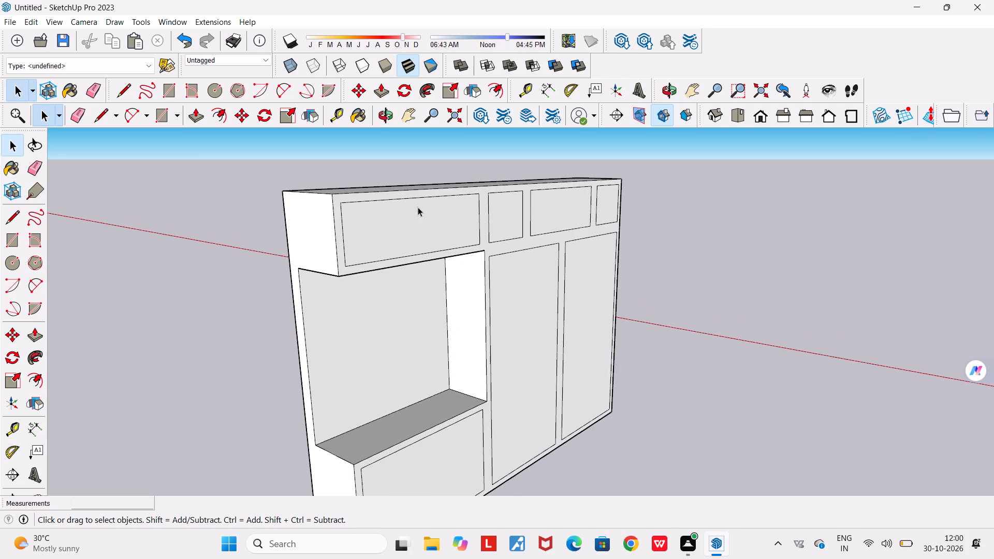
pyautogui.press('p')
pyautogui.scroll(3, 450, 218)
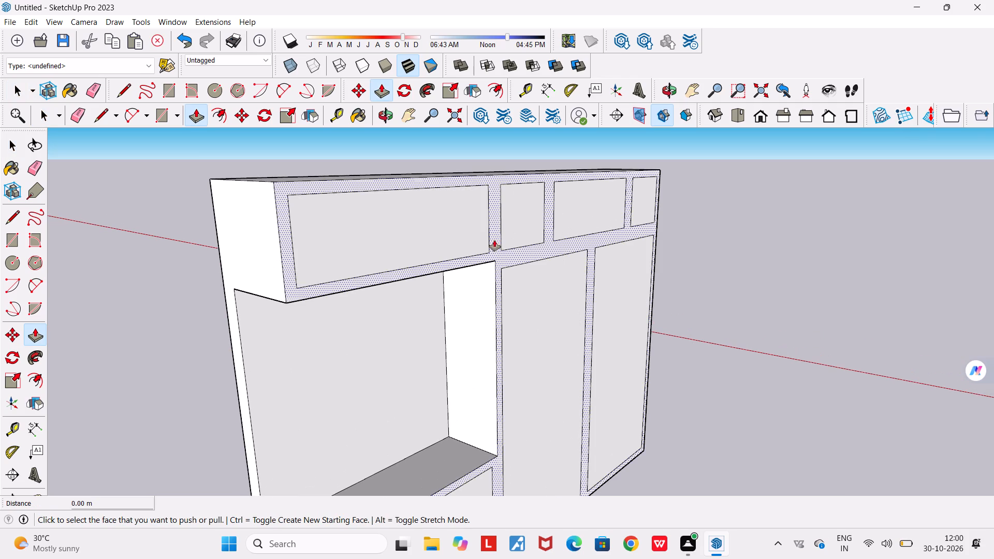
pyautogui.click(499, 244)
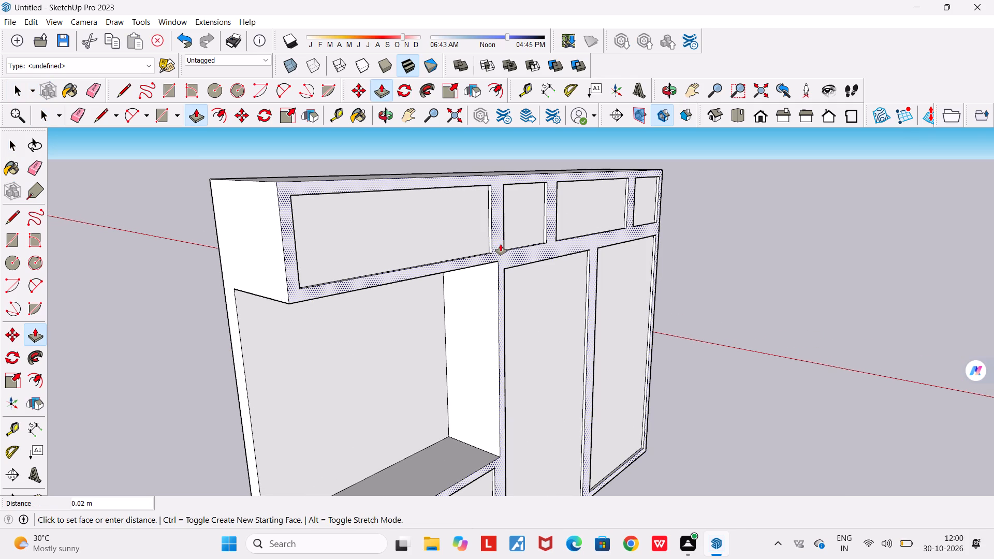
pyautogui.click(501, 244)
# Examine the raised frame around the doors and compartments from several angles and up close.
pyautogui.moveTo(493, 243); pyautogui.dragTo(387, 201, button='middle')
pyautogui.scroll(-5, 387, 201)
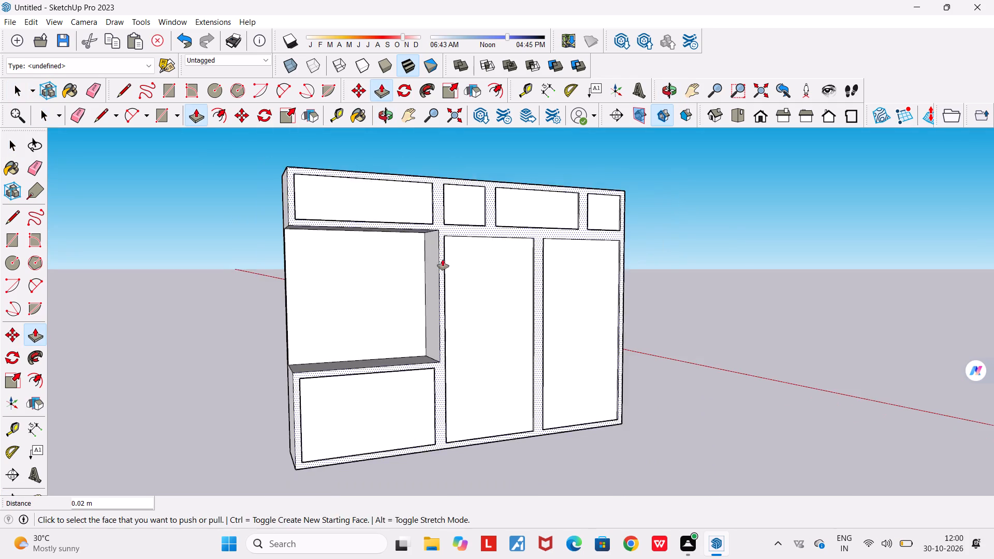
pyautogui.moveTo(448, 267); pyautogui.dragTo(707, 357, button='middle')
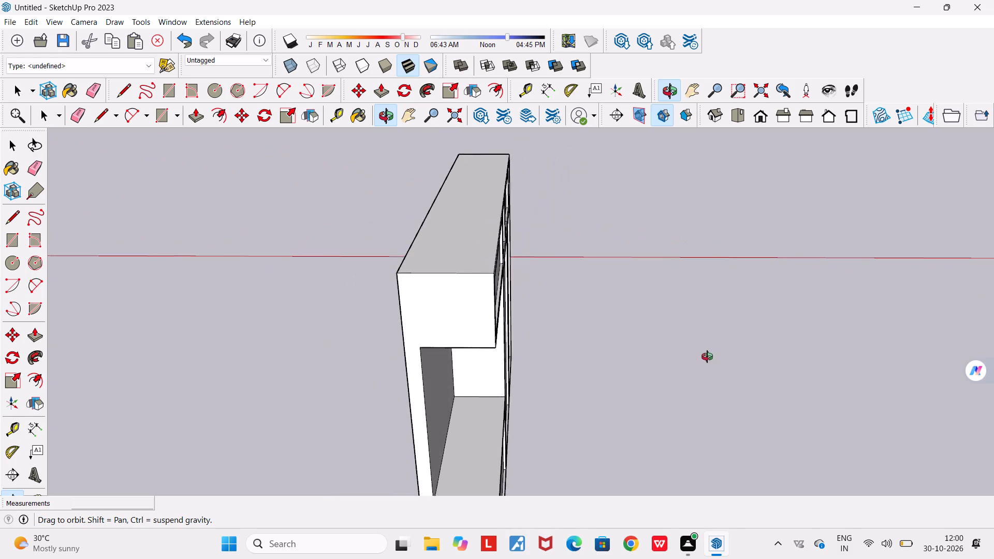
pyautogui.moveTo(707, 357); pyautogui.dragTo(371, 377, button='middle')
pyautogui.scroll(-4, 372, 377)
pyautogui.scroll(4, 387, 385)
pyautogui.moveTo(377, 379); pyautogui.dragTo(363, 371, button='middle')
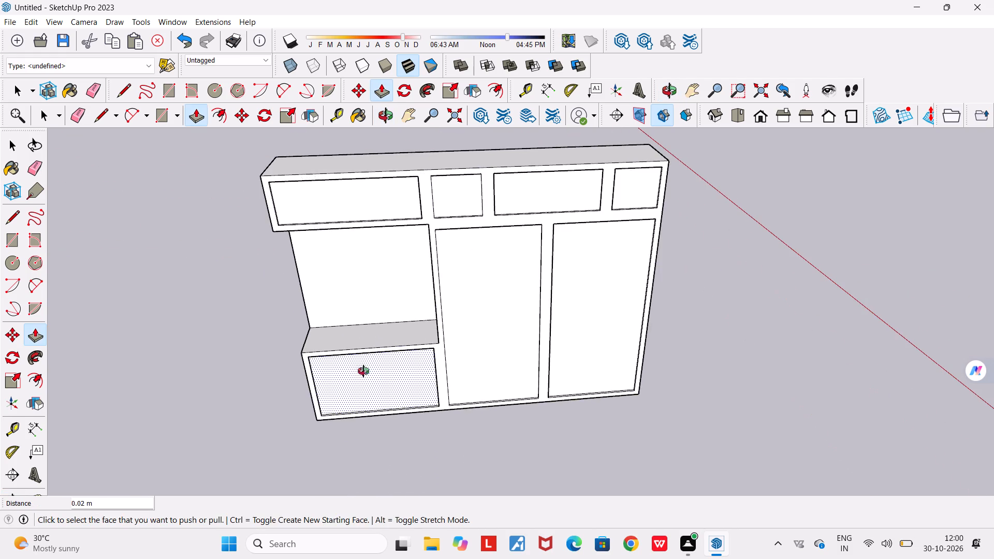
pyautogui.moveTo(363, 371); pyautogui.dragTo(309, 336, button='middle')
pyautogui.scroll(7, 329, 359)
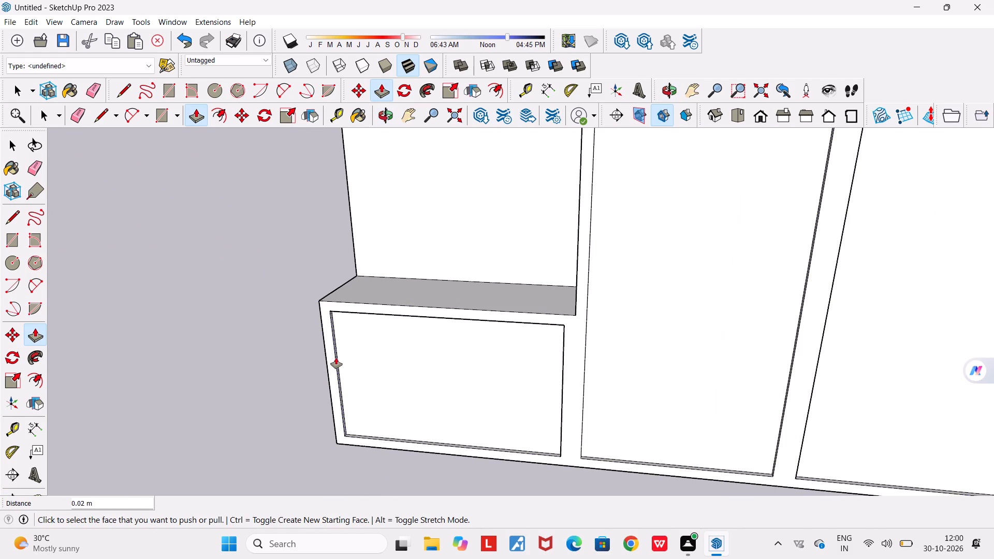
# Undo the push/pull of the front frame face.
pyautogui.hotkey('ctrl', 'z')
# Place a vertical guide on the lower cabinet panel, 0.55 m in from its inset edge nearest the tall doors.
pyautogui.moveTo(339, 358); pyautogui.dragTo(444, 361, button='middle')
pyautogui.press('space')
pyautogui.scroll(4, 459, 371)
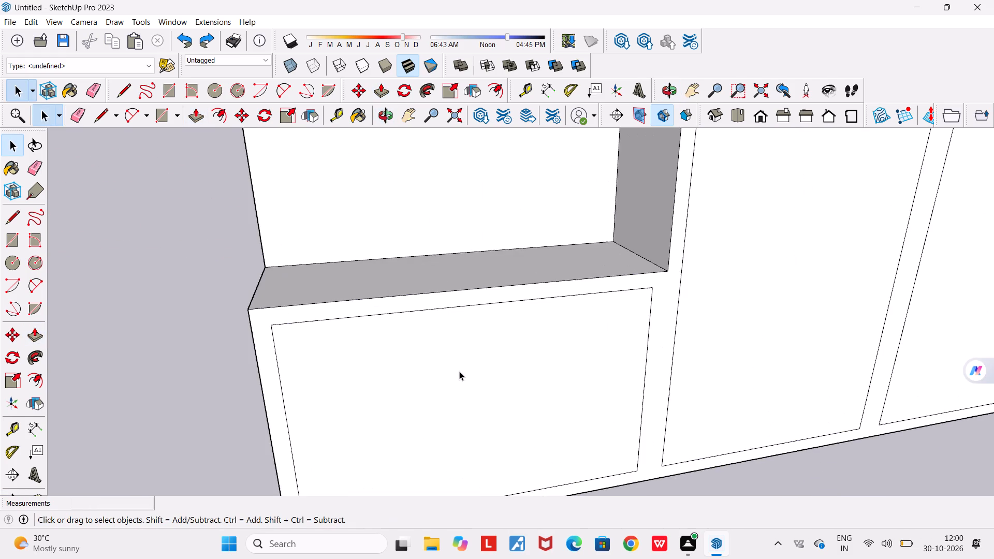
pyautogui.moveTo(462, 374); pyautogui.dragTo(366, 316, button='middle')
pyautogui.click(526, 92)
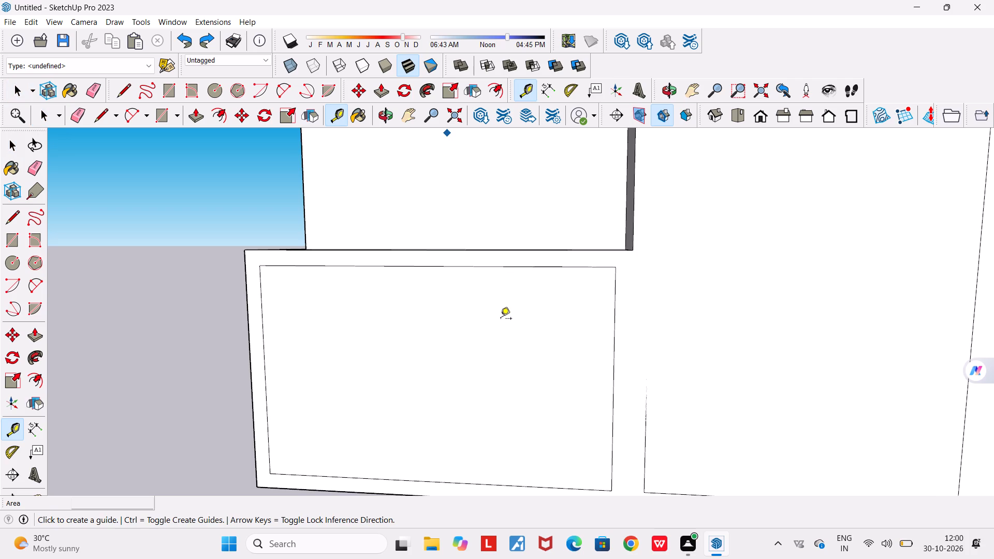
pyautogui.moveTo(504, 322); pyautogui.dragTo(538, 318, button='middle')
pyautogui.scroll(-5, 540, 319)
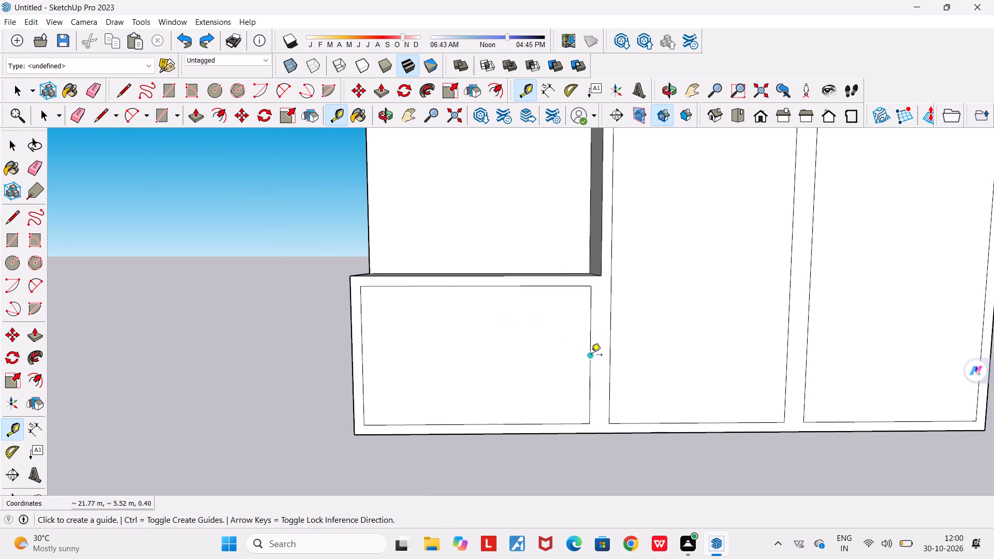
pyautogui.click(591, 356)
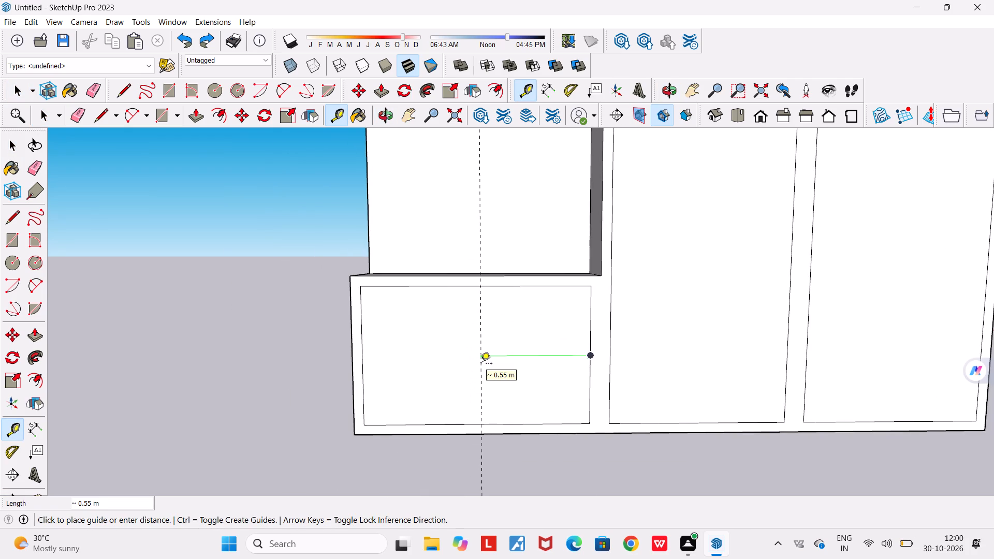
pyautogui.write('0.550')
pyautogui.press('Return')
pyautogui.press('Escape')
pyautogui.scroll(1, 477, 302)
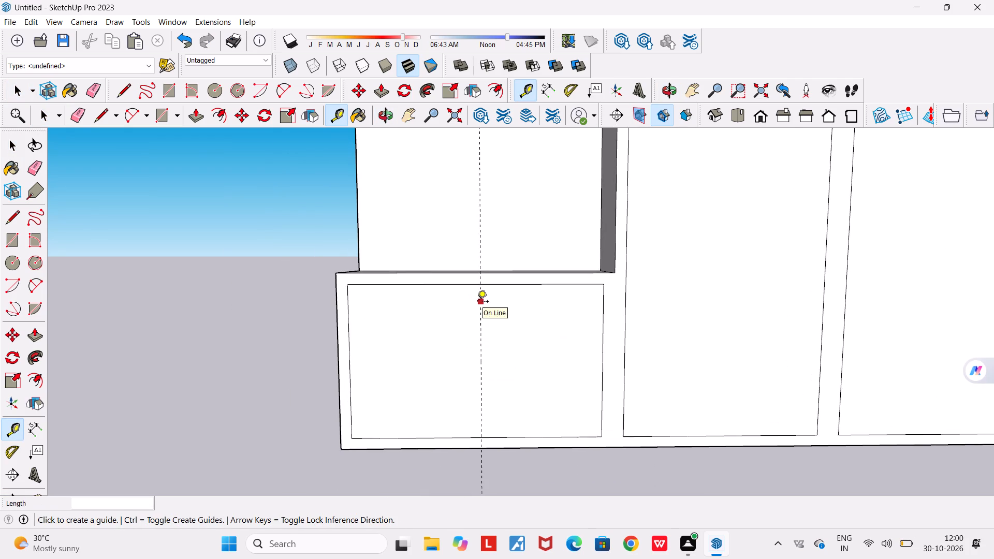
pyautogui.press('Escape')
pyautogui.scroll(3, 484, 301)
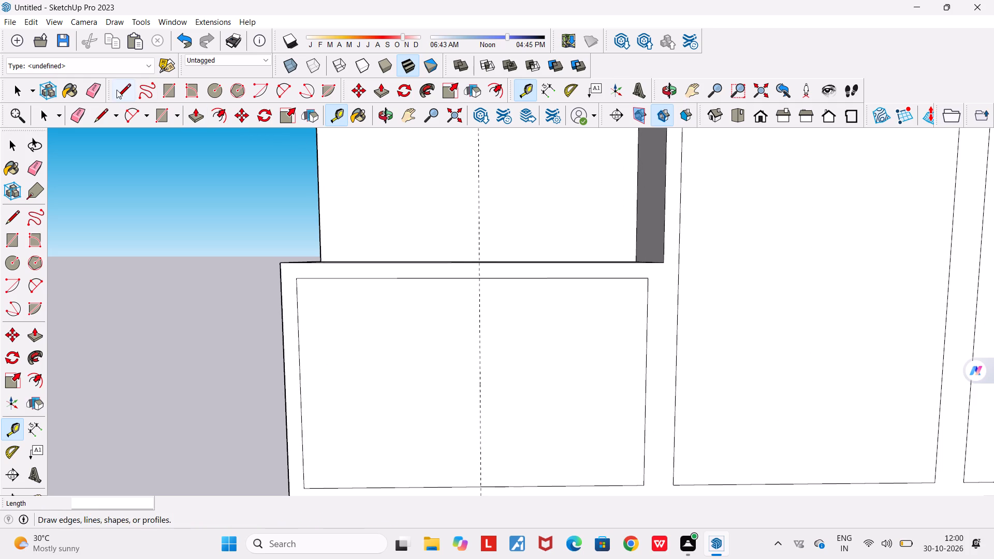
# Place a horizontal guide 0.20 m below the top inset edge of the lower cabinet panel.
pyautogui.click(122, 90)
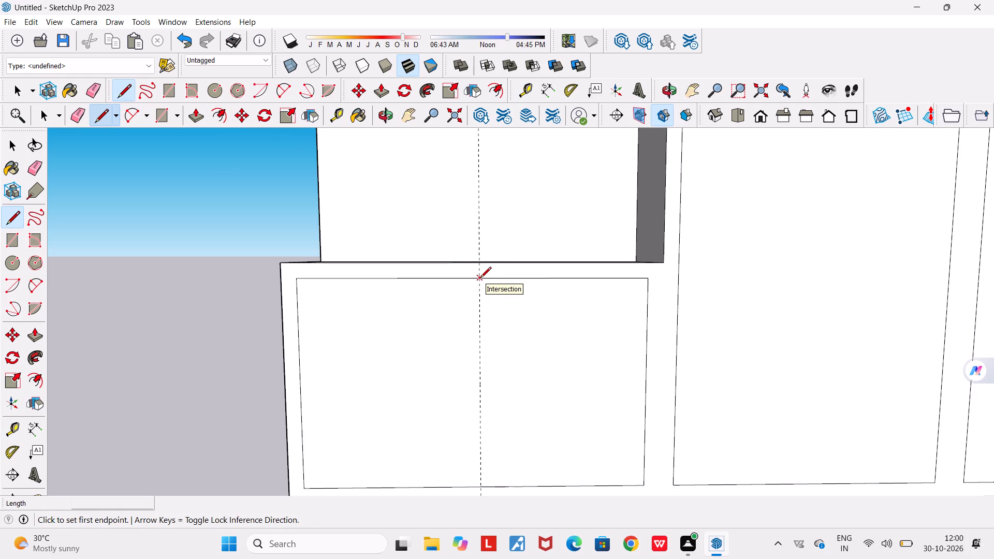
pyautogui.press('space')
pyautogui.write('t')
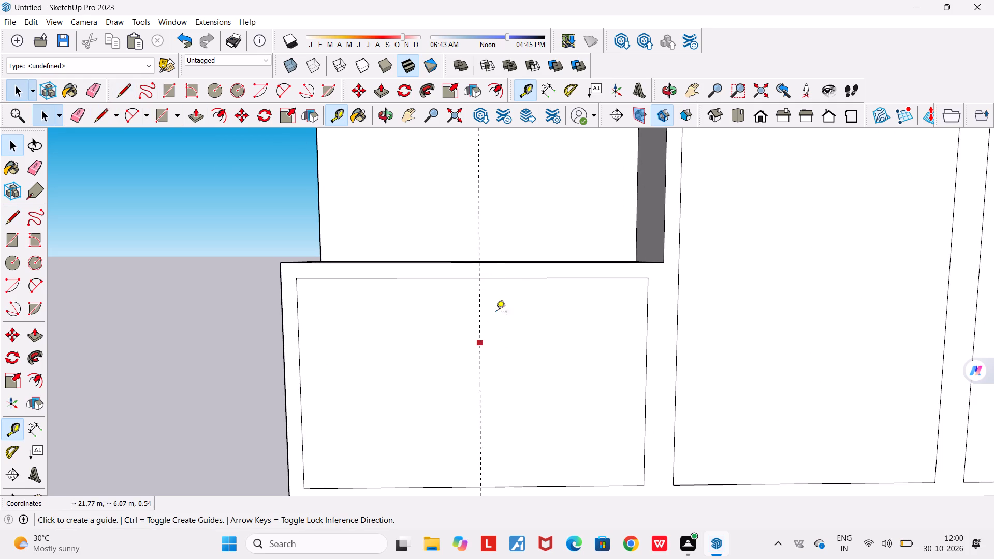
pyautogui.click(507, 277)
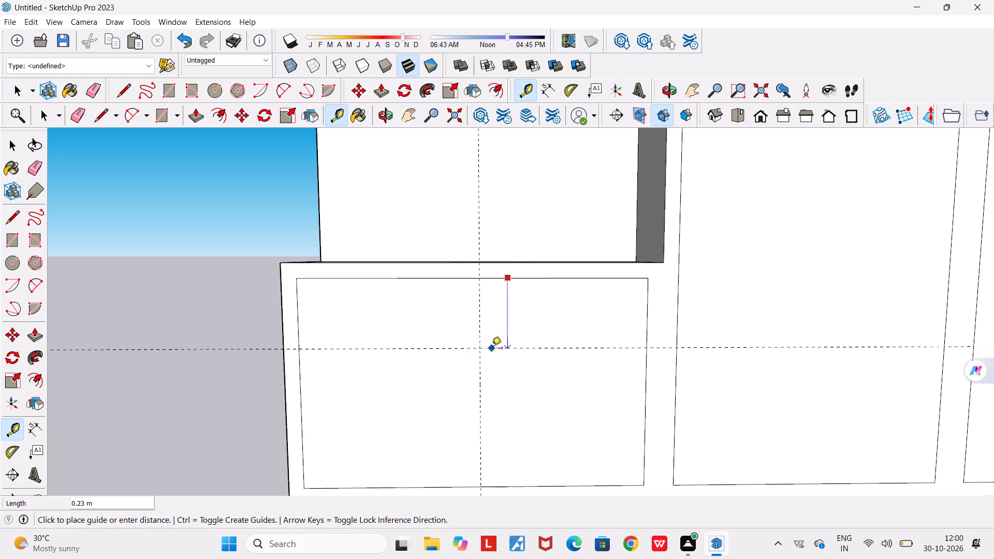
pyautogui.write('0.20')
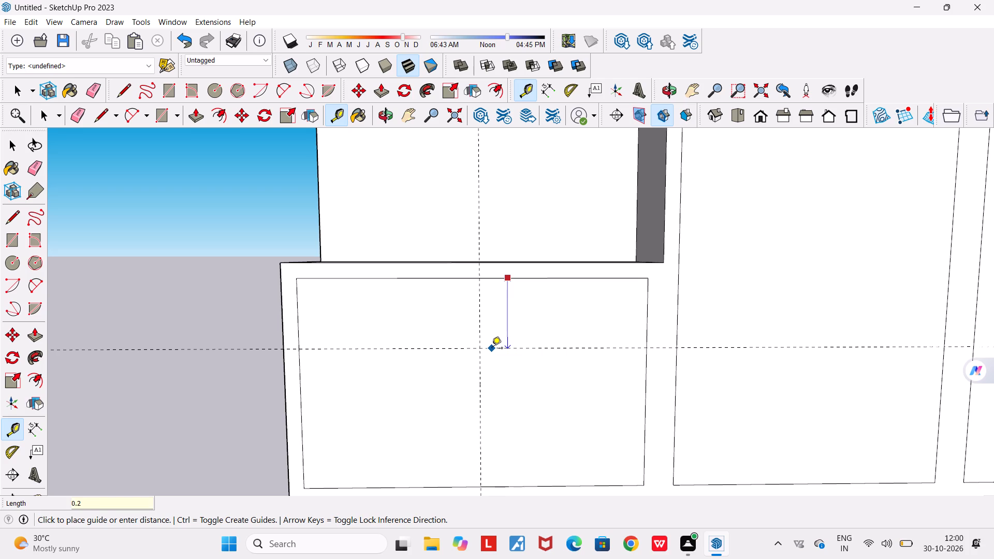
pyautogui.press('Return')
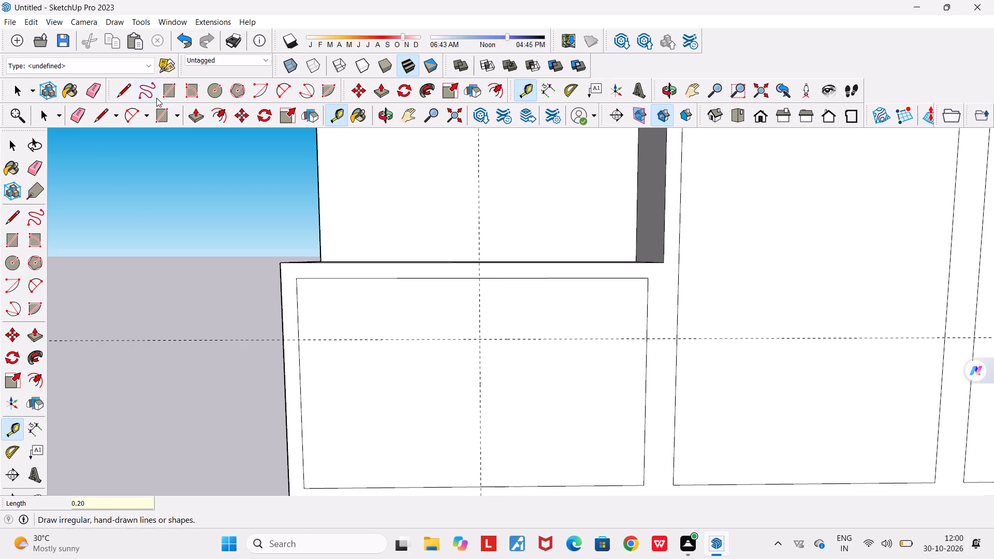
# Draw a line about 1.14 m long across the lower cabinet panel along the horizontal guide, between its side inset edges.
pyautogui.click(124, 88)
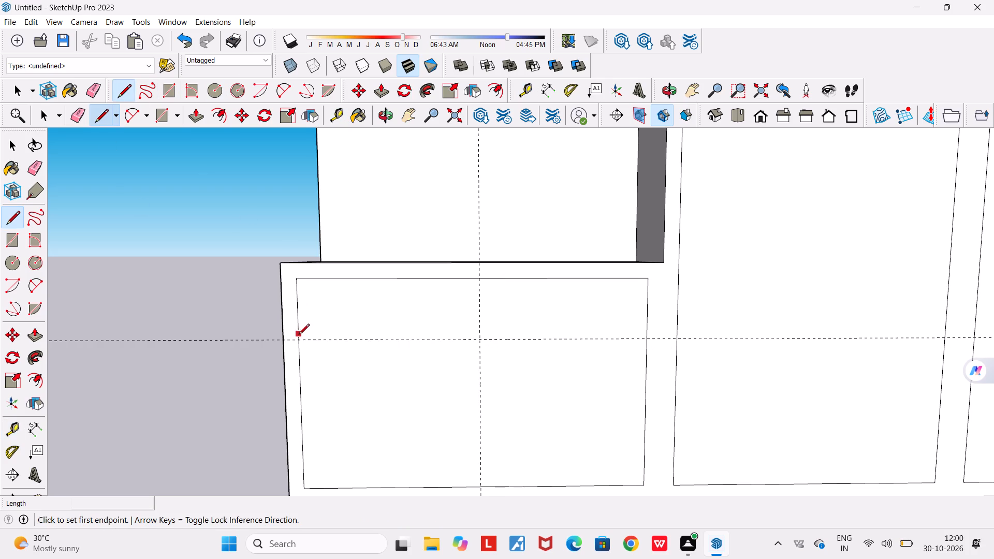
pyautogui.click(299, 339)
pyautogui.click(644, 339)
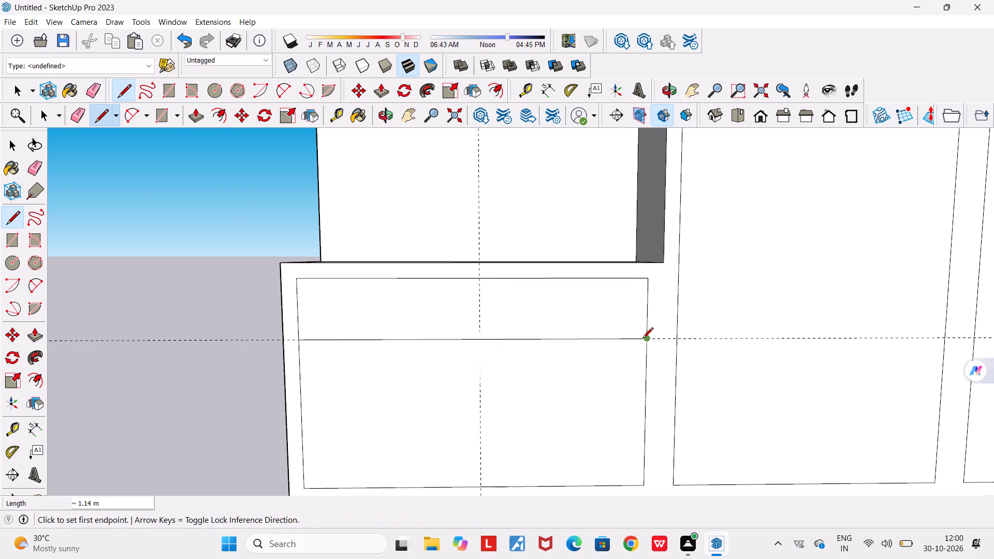
# Draw a vertical line on the lower cabinet panel along the vertical guide, from the bottom inset edge up to the horizontal dividing line.
pyautogui.scroll(1, 469, 376)
pyautogui.moveTo(478, 383); pyautogui.dragTo(795, 425, button='middle')
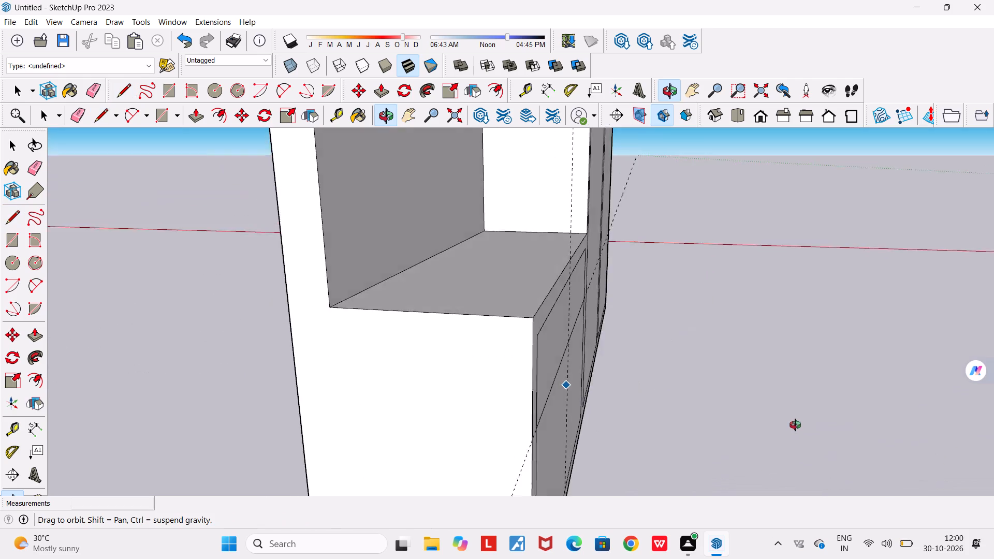
pyautogui.moveTo(795, 425); pyautogui.dragTo(762, 415, button='middle')
pyautogui.scroll(-8, 762, 415)
pyautogui.moveTo(694, 431); pyautogui.dragTo(614, 415, button='middle')
pyautogui.scroll(12, 643, 483)
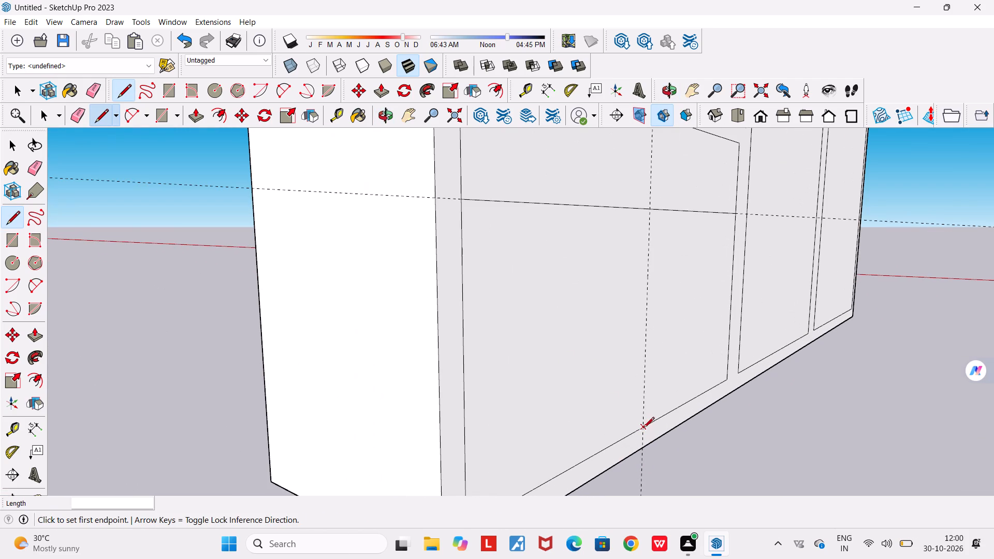
pyautogui.click(644, 429)
pyautogui.click(650, 213)
pyautogui.press('space')
# Erase the horizontal guide crossing the lower cabinet panel and try to erase the vertical guide through it.
pyautogui.moveTo(666, 353); pyautogui.dragTo(574, 350, button='middle')
pyautogui.scroll(-4, 574, 350)
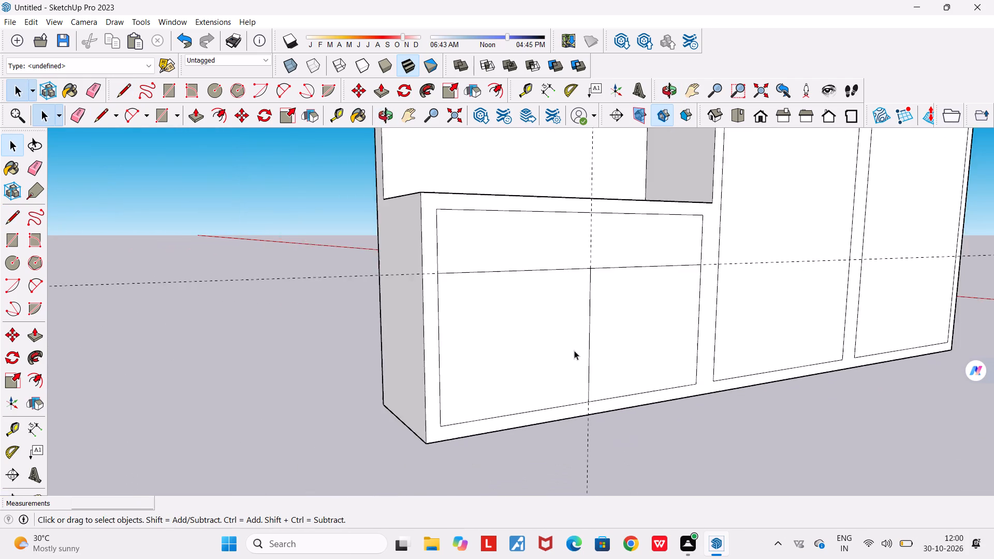
pyautogui.scroll(-5, 574, 350)
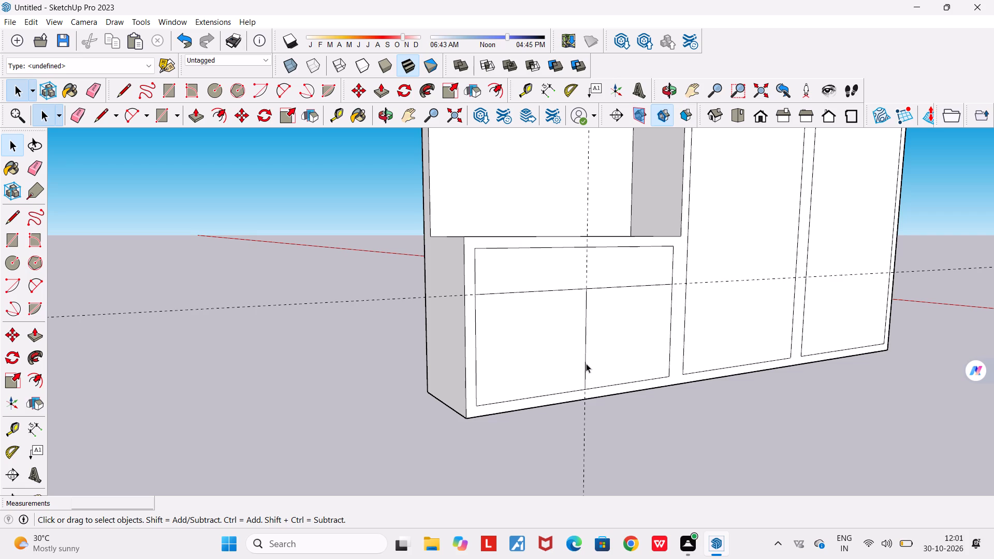
pyautogui.press('space')
pyautogui.press('e')
pyautogui.moveTo(345, 300); pyautogui.dragTo(360, 343)
pyautogui.moveTo(591, 463); pyautogui.dragTo(602, 466)
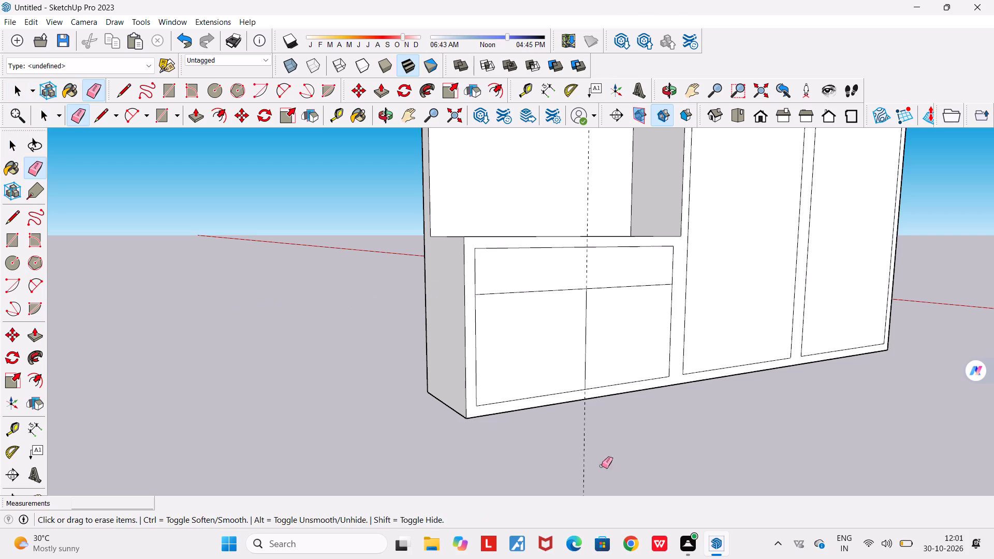
pyautogui.moveTo(602, 466); pyautogui.dragTo(626, 466)
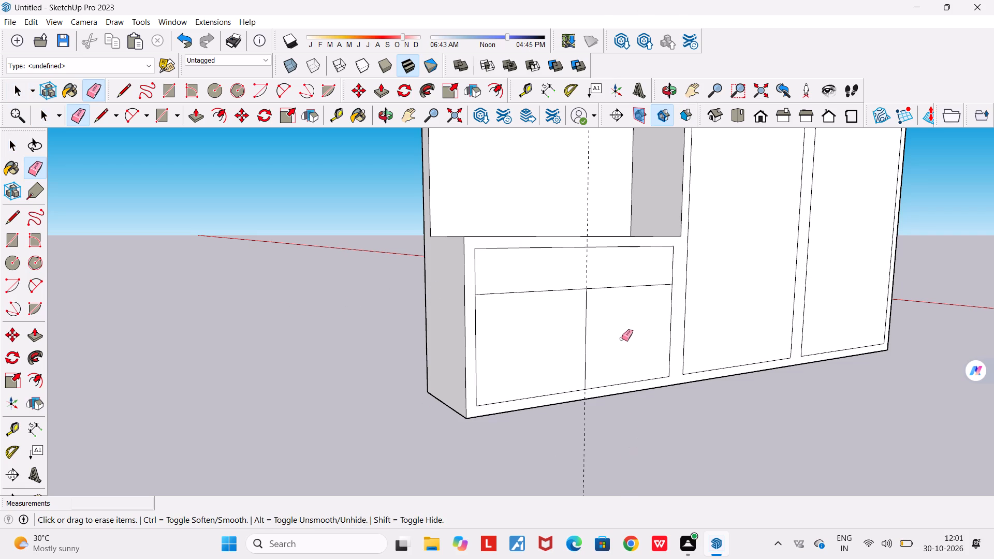
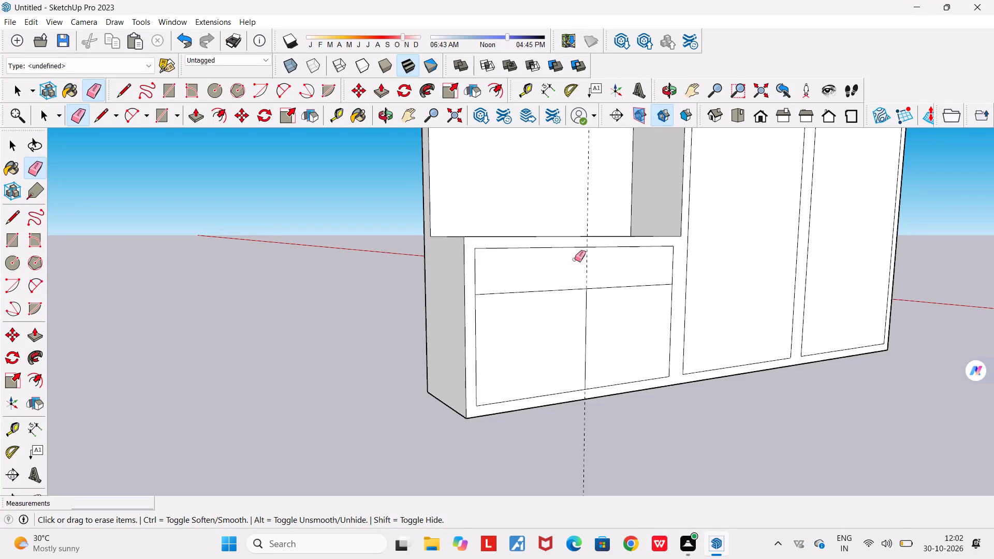
# Erase the vertical guide running through the lower cabinet panel.
pyautogui.moveTo(586, 212); pyautogui.dragTo(591, 211)
# Offset the outlines of the drawer section and the two door sections below it inward about 0.01 m.
pyautogui.moveTo(576, 341); pyautogui.dragTo(672, 364, button='middle')
pyautogui.scroll(5, 607, 282)
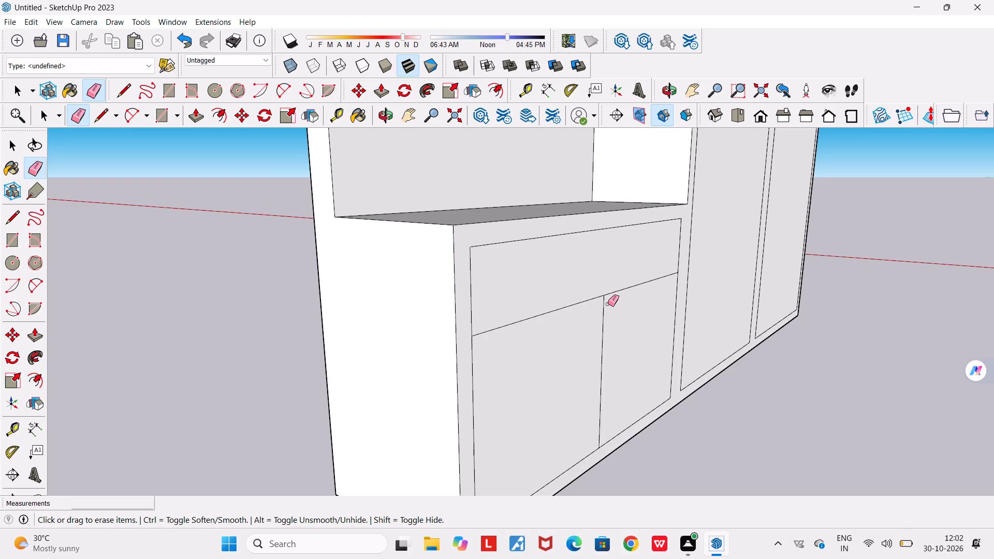
pyautogui.click(223, 112)
pyautogui.scroll(3, 498, 256)
pyautogui.click(500, 253)
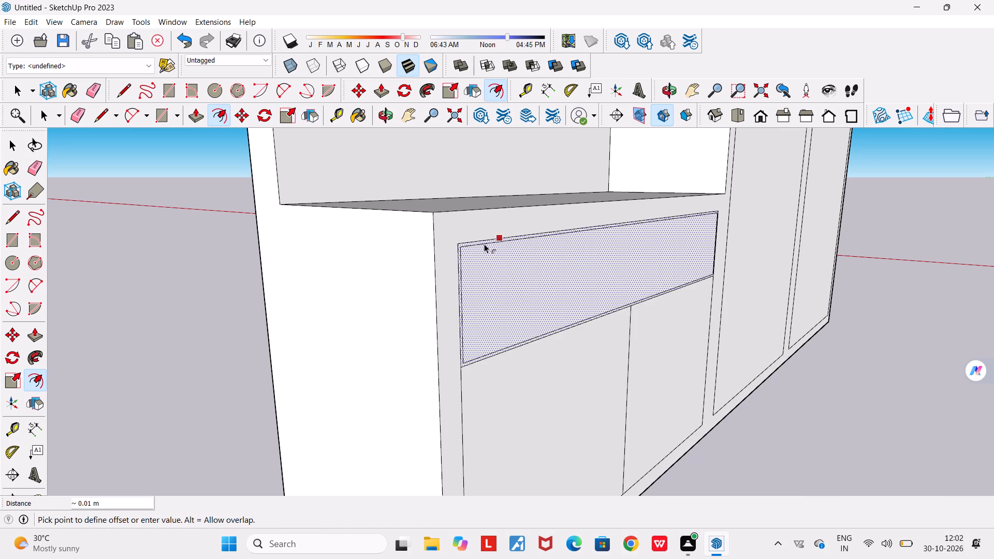
pyautogui.click(488, 246)
pyautogui.click(533, 378)
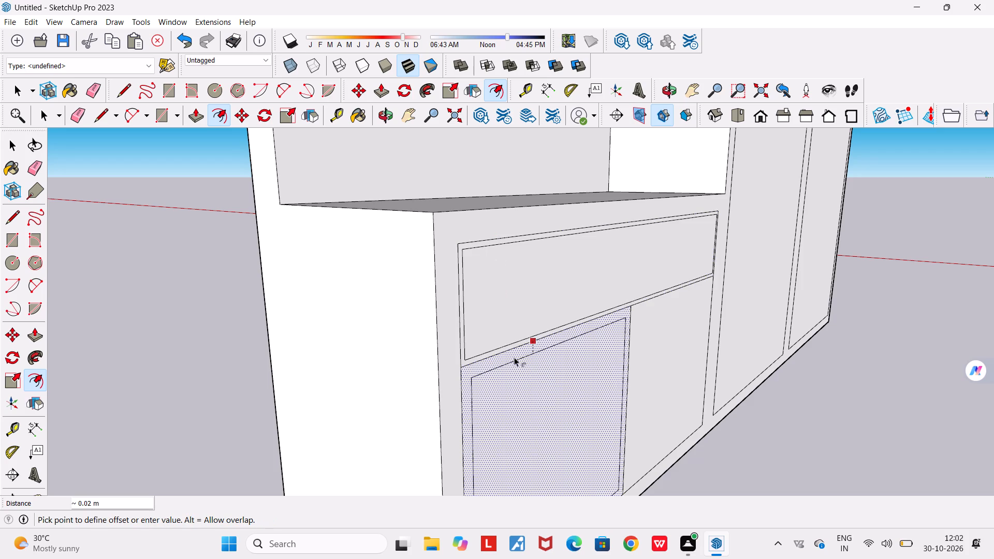
pyautogui.click(510, 355)
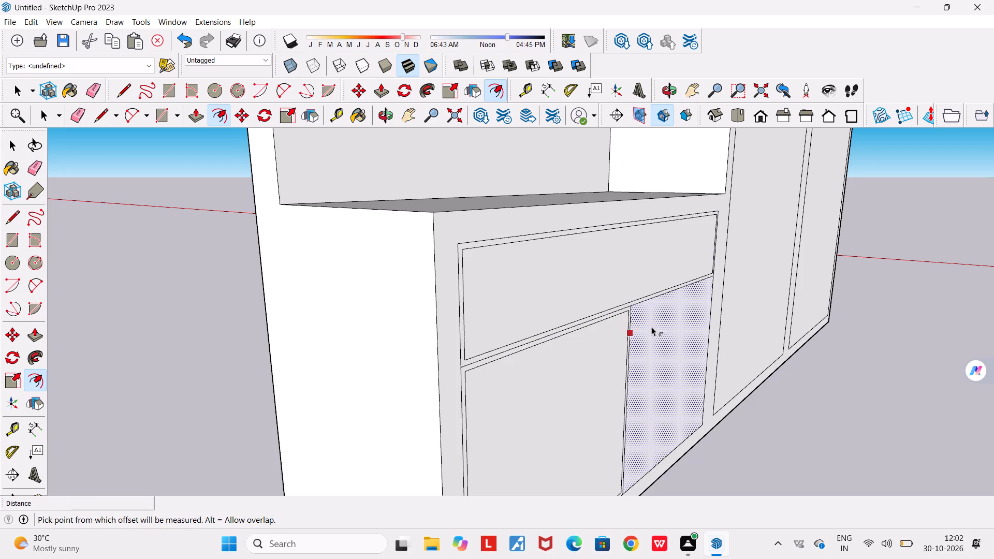
pyautogui.doubleClick(651, 322)
# Erase the original dividing lines between the inset drawer and door outlines so the strips between them merge.
pyautogui.moveTo(647, 321); pyautogui.dragTo(569, 285, button='middle')
pyautogui.scroll(-3, 569, 285)
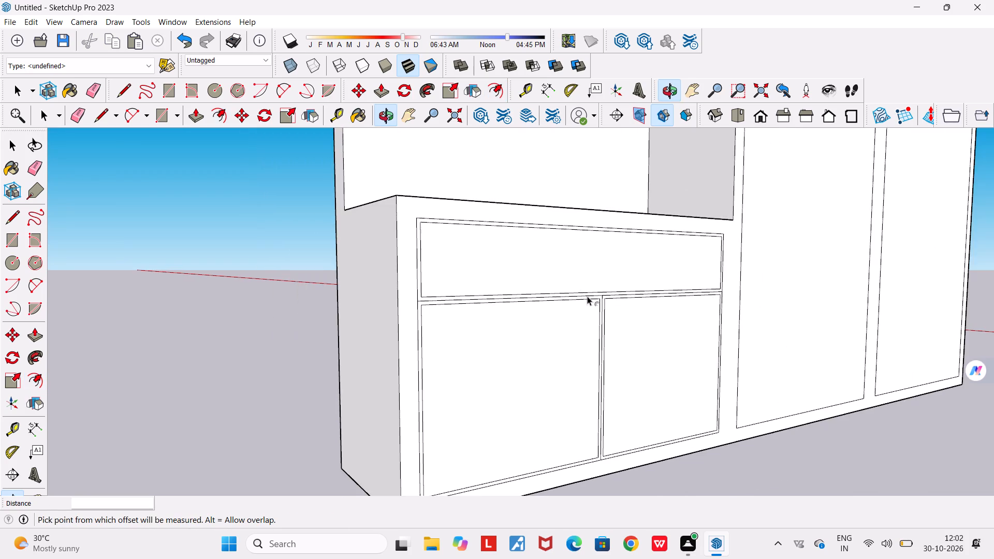
pyautogui.scroll(3, 609, 310)
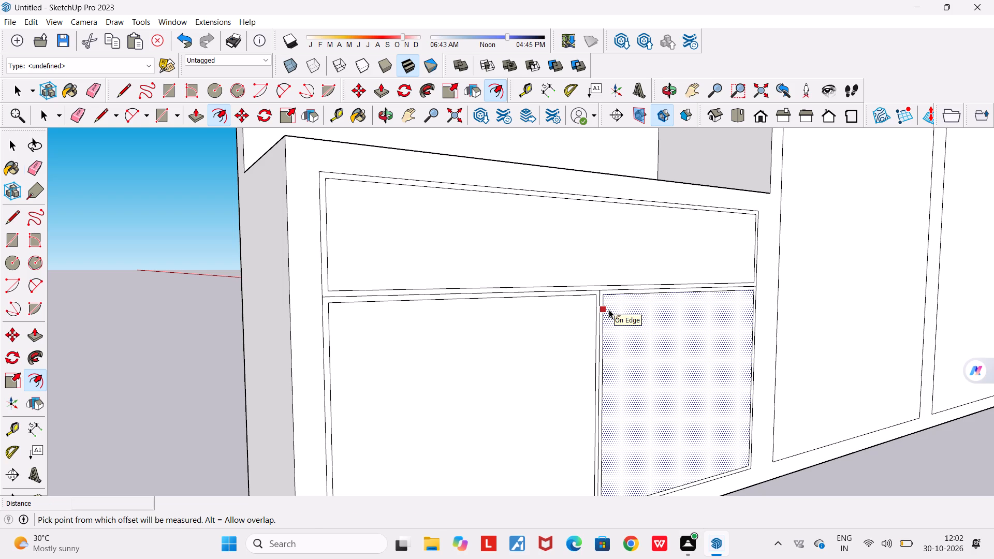
pyautogui.press('e')
pyautogui.scroll(3, 608, 310)
pyautogui.click(597, 284)
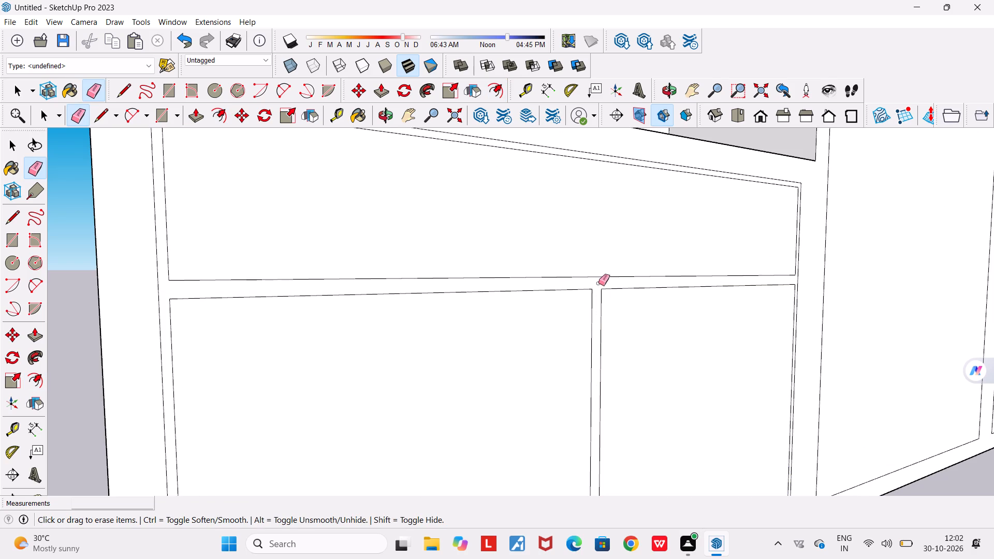
# Pull the wardrobe's continuous front frame outward 0.01 m with Push/Pull.
pyautogui.scroll(-8, 598, 283)
pyautogui.moveTo(586, 321); pyautogui.dragTo(704, 370, button='middle')
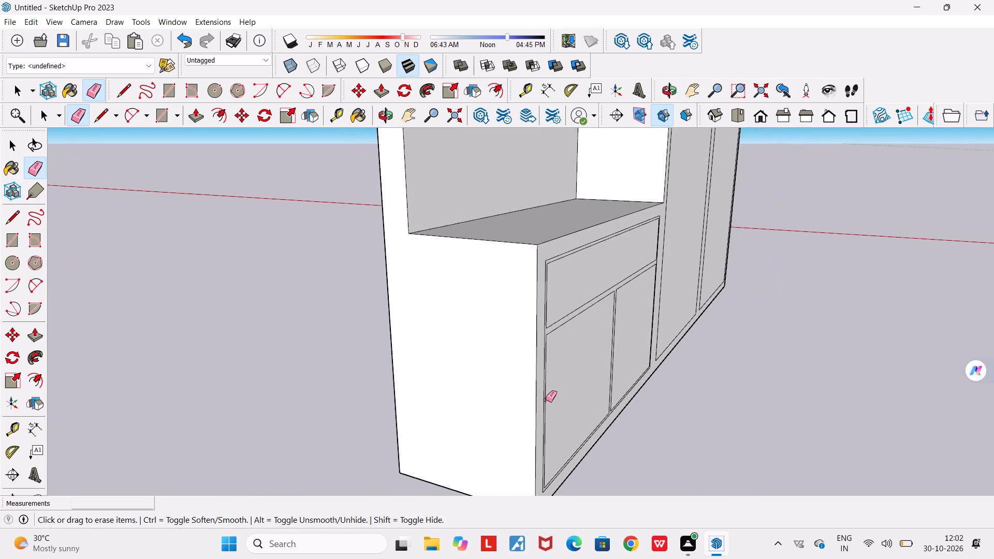
pyautogui.scroll(2, 545, 400)
pyautogui.moveTo(548, 402); pyautogui.dragTo(589, 413, button='middle')
pyautogui.scroll(4, 585, 411)
pyautogui.moveTo(576, 406); pyautogui.dragTo(473, 404, button='middle')
pyautogui.scroll(-7, 473, 403)
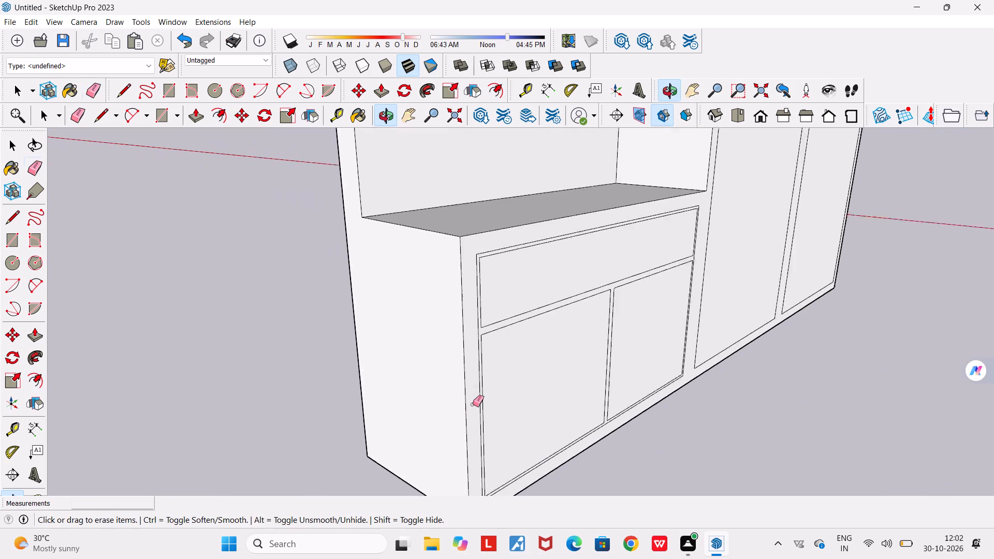
pyautogui.scroll(2, 481, 389)
pyautogui.press('space')
pyautogui.scroll(4, 481, 356)
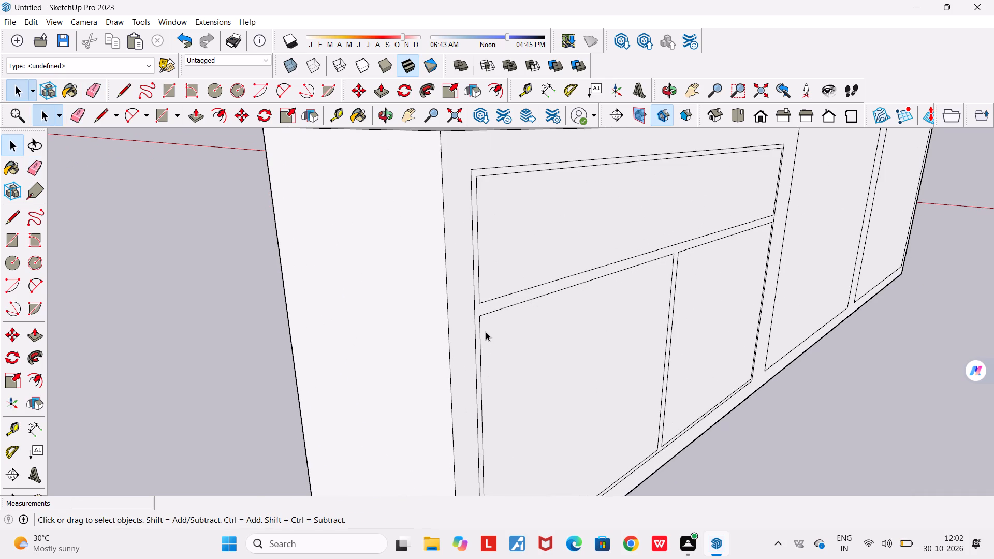
pyautogui.moveTo(482, 331); pyautogui.dragTo(448, 340, button='middle')
pyautogui.scroll(-14, 448, 340)
pyautogui.scroll(4, 447, 322)
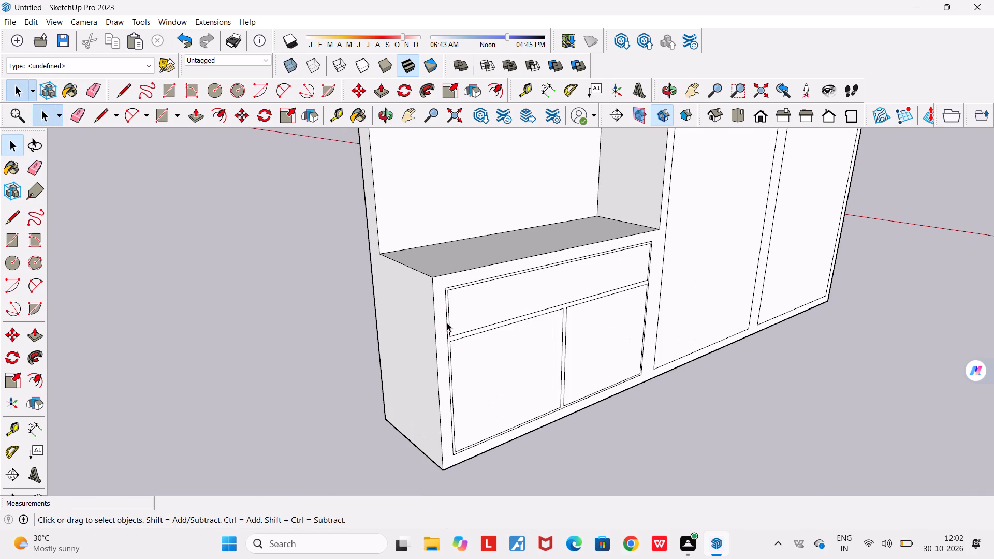
pyautogui.click(374, 90)
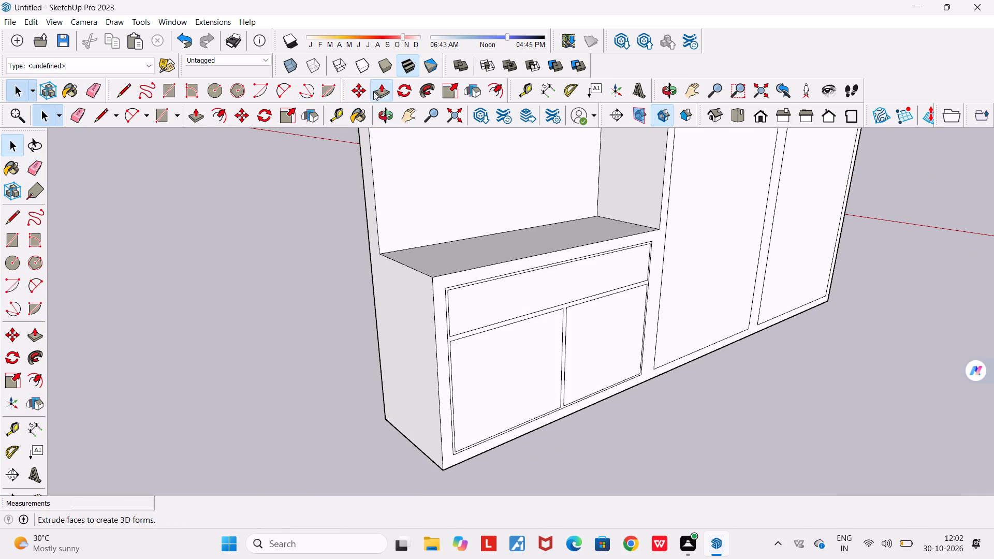
pyautogui.scroll(3, 493, 300)
pyautogui.click(451, 263)
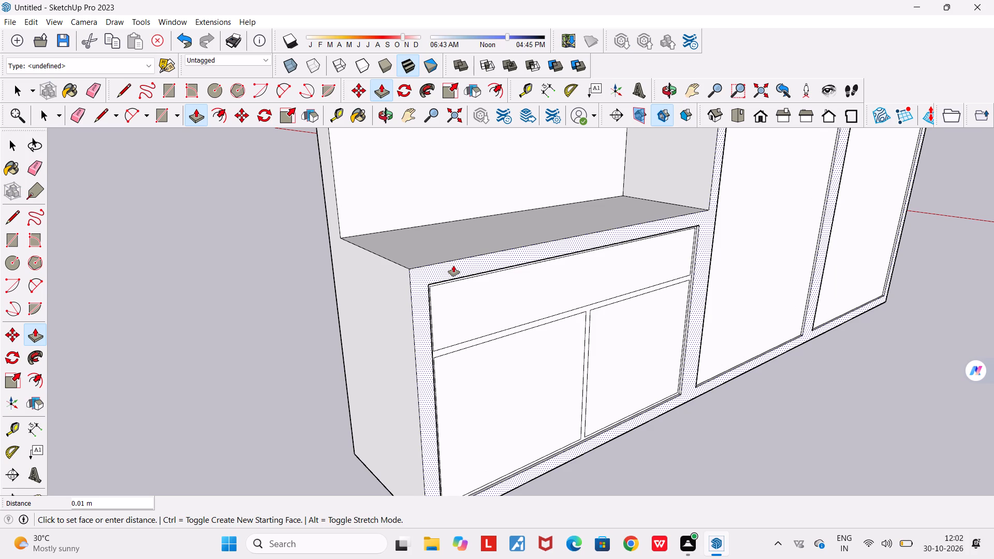
pyautogui.click(454, 266)
# Pull the lower cabinet's drawer front slightly outward and repeat the same distance on both door faces below it.
pyautogui.scroll(4, 469, 320)
pyautogui.click(469, 320)
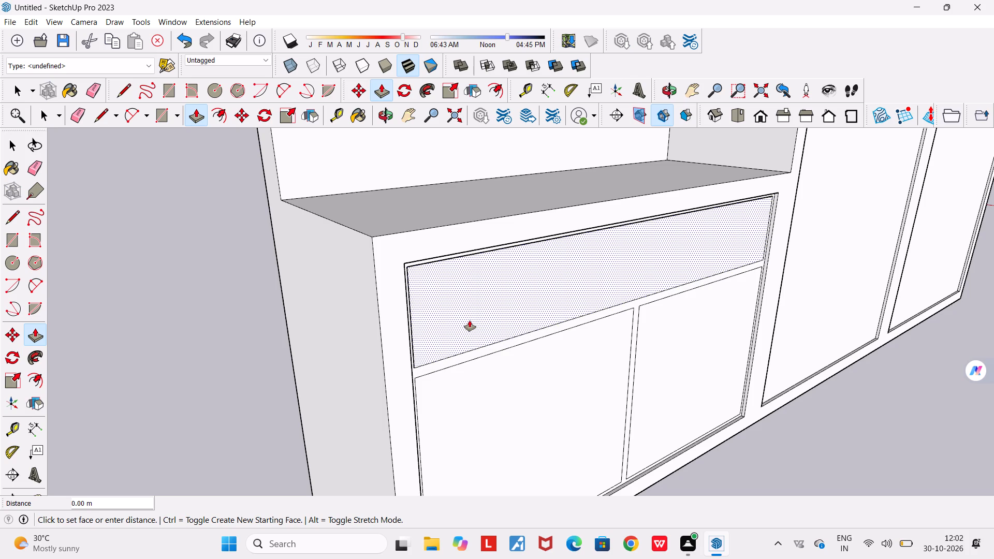
pyautogui.click(472, 321)
pyautogui.doubleClick(464, 383)
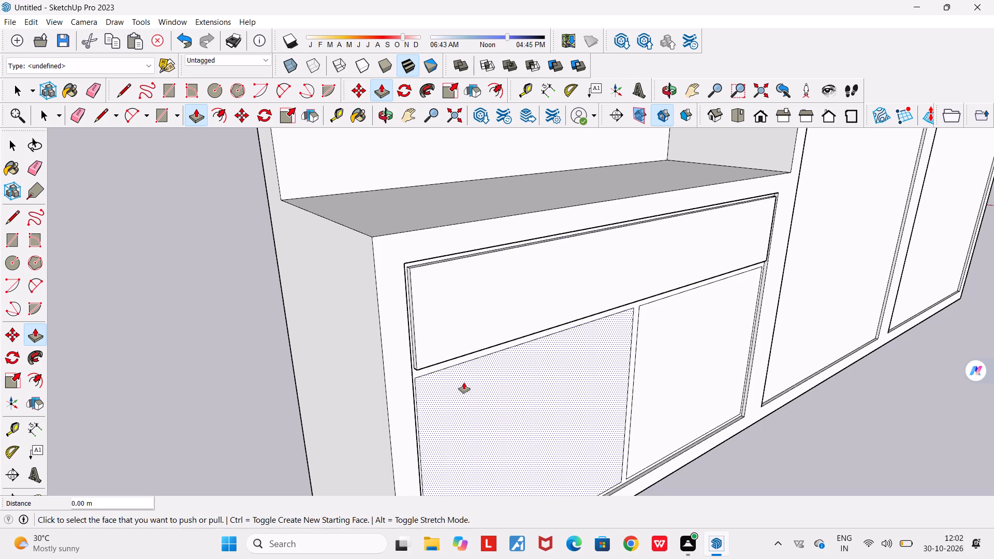
pyautogui.doubleClick(707, 333)
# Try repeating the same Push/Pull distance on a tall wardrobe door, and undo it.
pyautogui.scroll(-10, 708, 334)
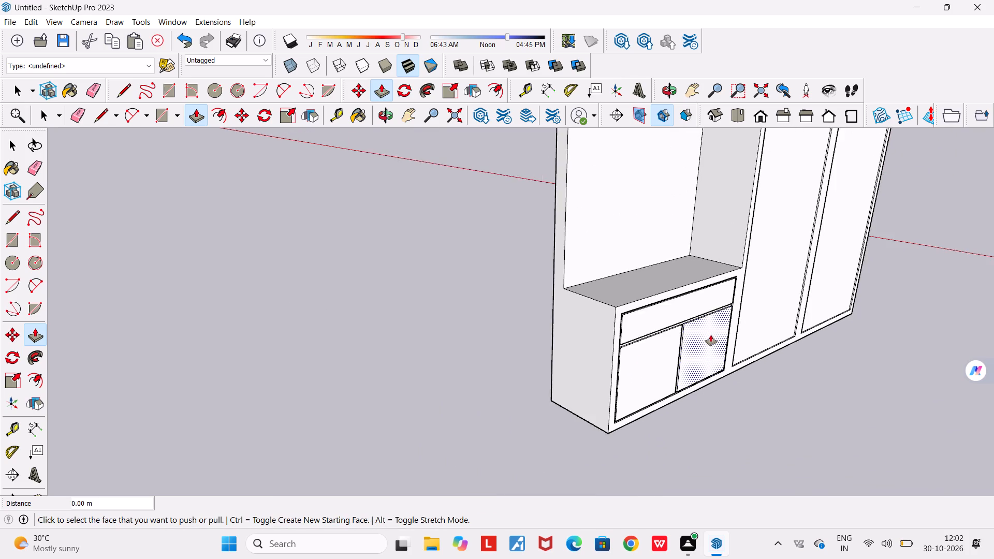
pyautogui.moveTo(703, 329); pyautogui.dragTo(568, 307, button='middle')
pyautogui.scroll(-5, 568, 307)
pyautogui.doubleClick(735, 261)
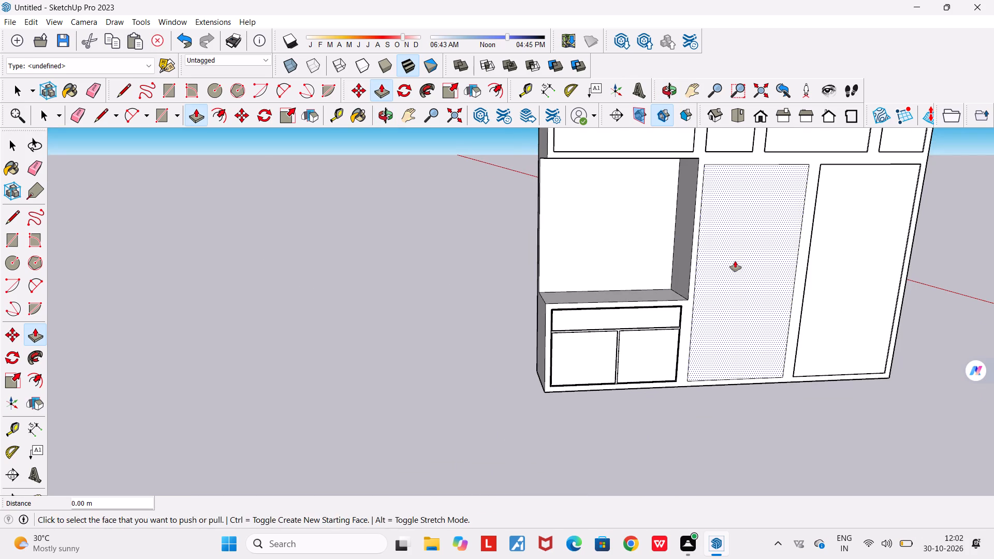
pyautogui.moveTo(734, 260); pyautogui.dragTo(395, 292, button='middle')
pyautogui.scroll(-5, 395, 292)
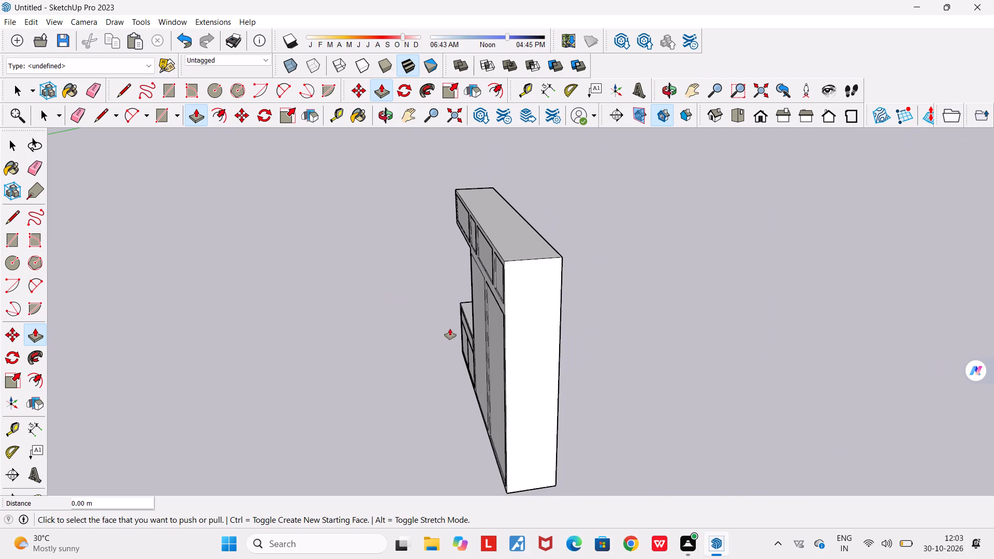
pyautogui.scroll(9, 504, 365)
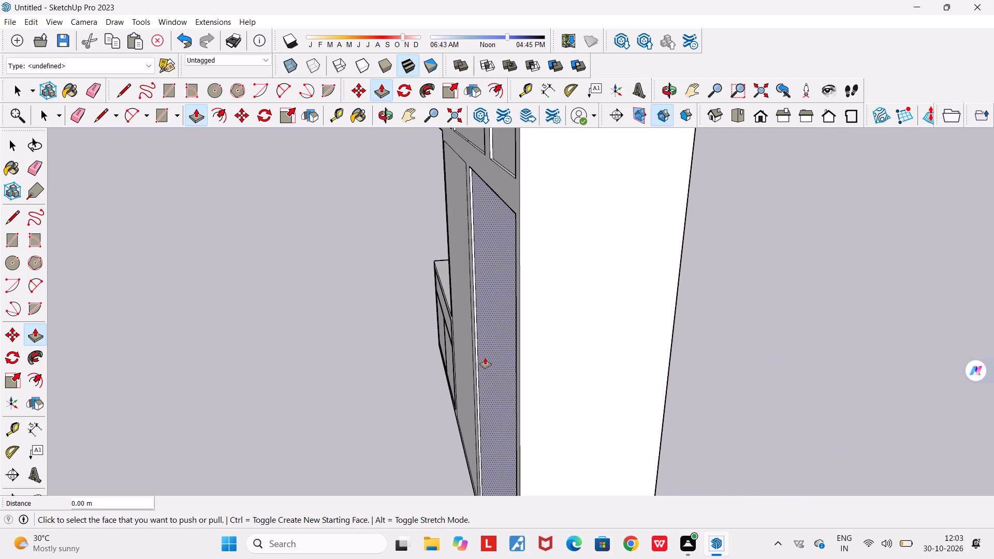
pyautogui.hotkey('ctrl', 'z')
# Examine the front frame, upper compartments, tall doors and lower cabinet of the wardrobe from several angles.
pyautogui.moveTo(485, 358); pyautogui.dragTo(581, 353, button='middle')
pyautogui.scroll(-8, 581, 353)
pyautogui.moveTo(574, 378); pyautogui.dragTo(580, 377, button='middle')
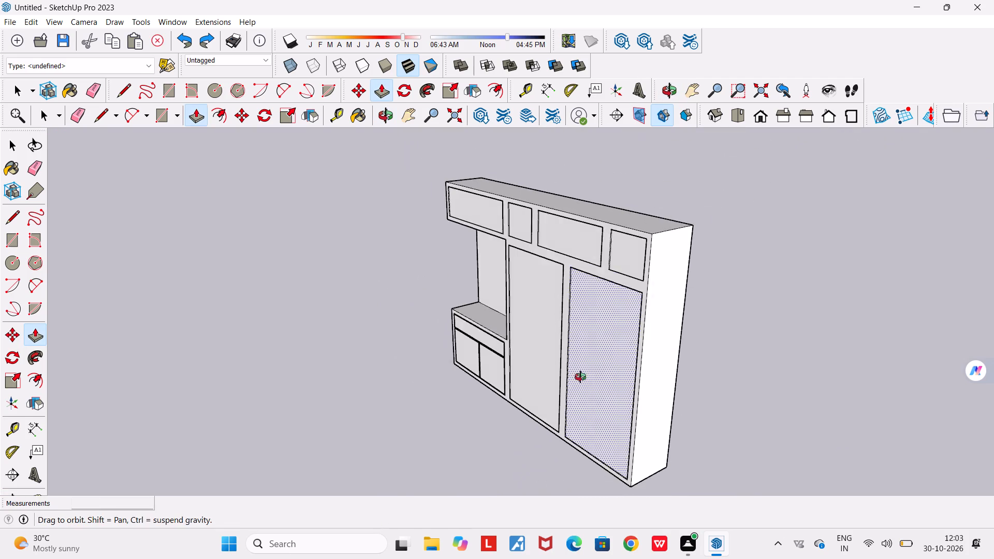
pyautogui.moveTo(580, 377); pyautogui.dragTo(677, 398, button='middle')
pyautogui.scroll(-4, 677, 398)
pyautogui.moveTo(659, 372); pyautogui.dragTo(811, 315, button='middle')
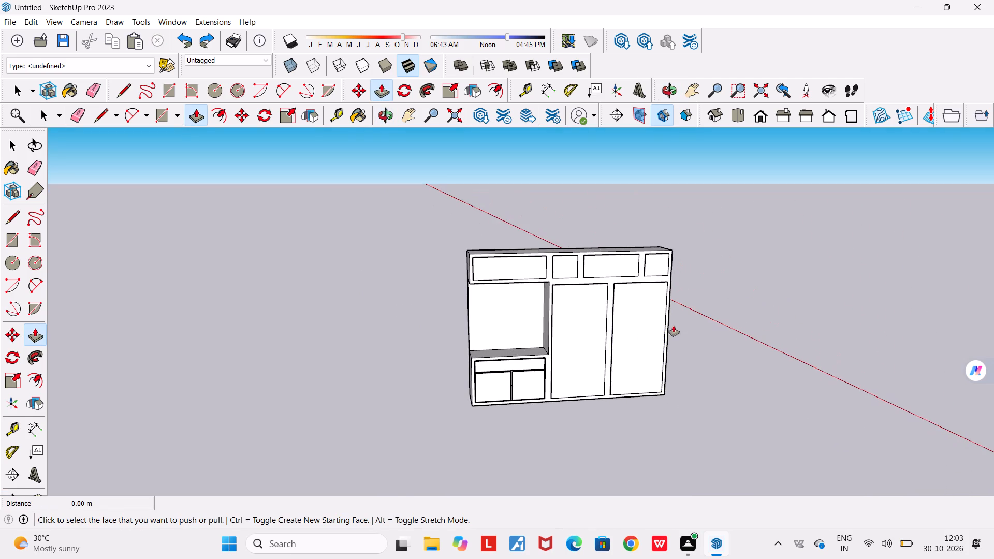
pyautogui.scroll(7, 621, 331)
pyautogui.moveTo(552, 292); pyautogui.dragTo(556, 292, button='middle')
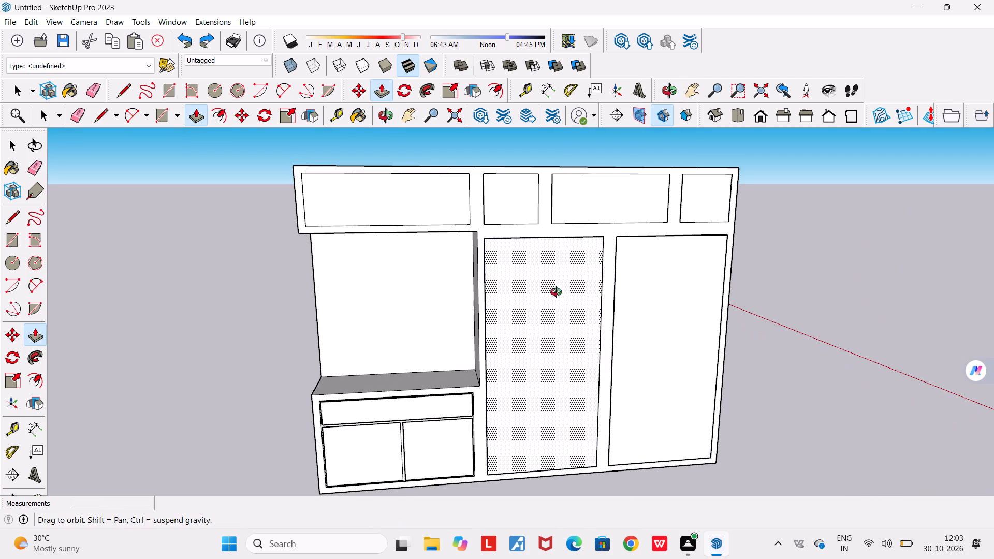
pyautogui.moveTo(556, 292); pyautogui.dragTo(816, 343, button='middle')
pyautogui.scroll(5, 536, 212)
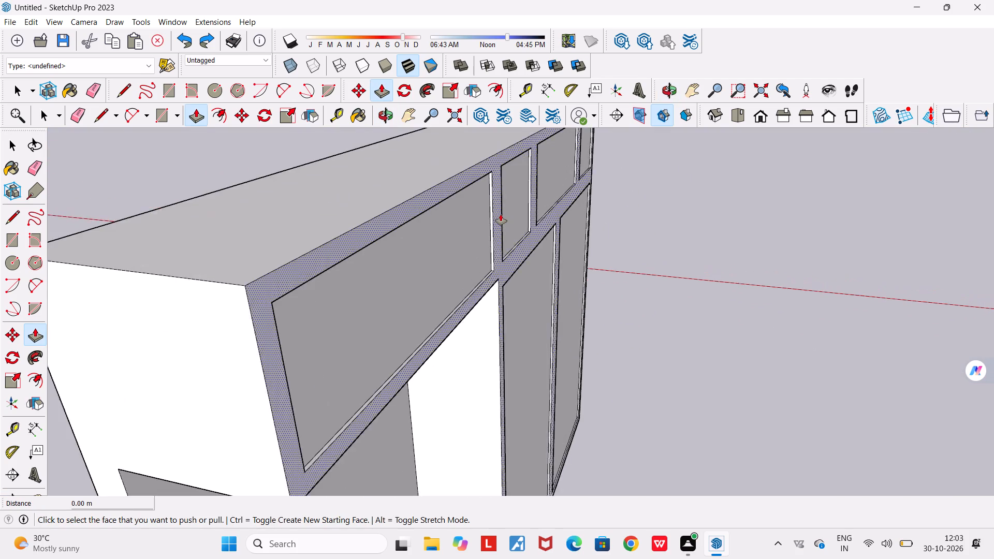
pyautogui.scroll(4, 501, 214)
pyautogui.press('Escape')
pyautogui.scroll(-6, 509, 219)
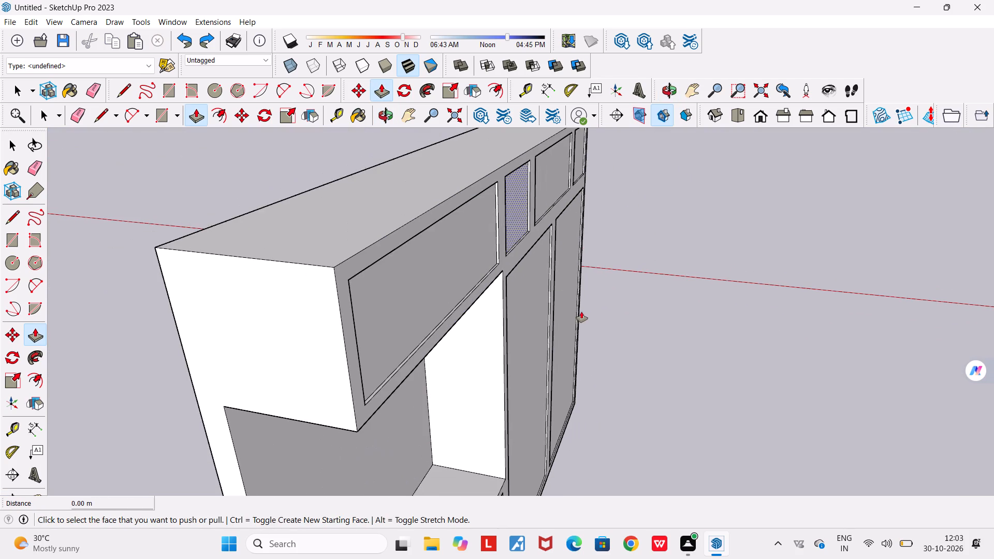
pyautogui.moveTo(581, 312); pyautogui.dragTo(661, 296, button='middle')
pyautogui.scroll(-4, 661, 296)
pyautogui.moveTo(647, 288); pyautogui.dragTo(457, 187, button='middle')
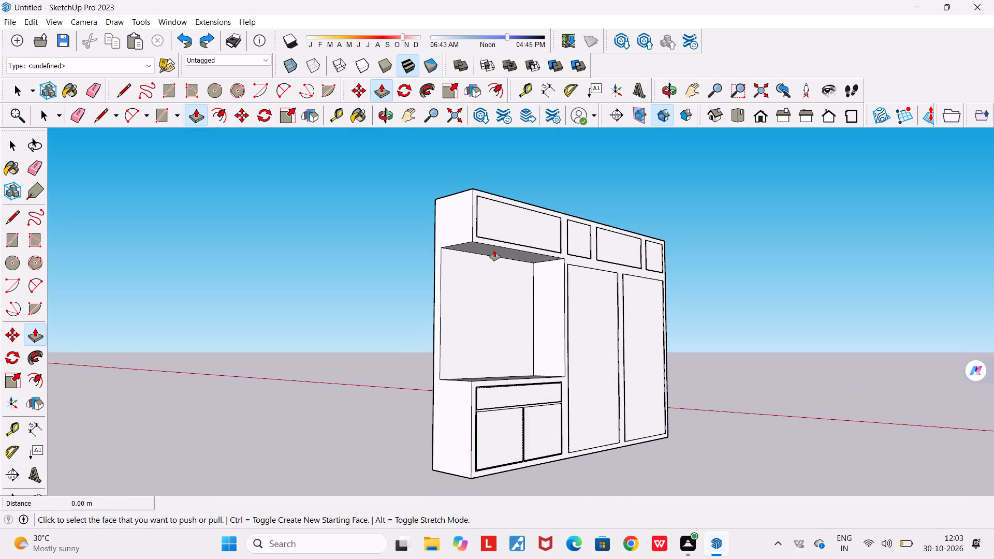
pyautogui.scroll(1, 542, 349)
pyautogui.scroll(3, 601, 370)
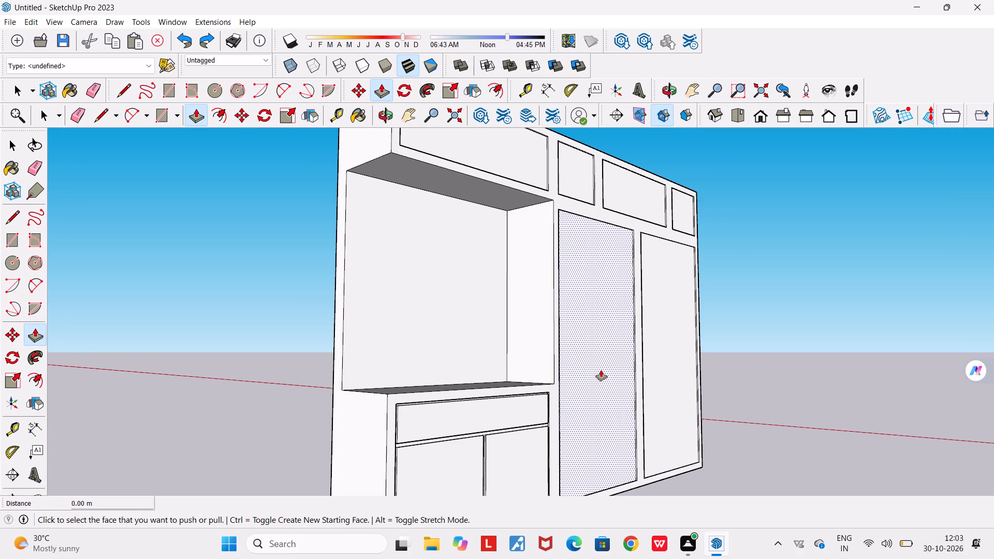
pyautogui.press('space')
pyautogui.moveTo(604, 372); pyautogui.dragTo(649, 400, button='middle')
pyautogui.scroll(-5, 649, 400)
pyautogui.moveTo(641, 414); pyautogui.dragTo(659, 466, button='middle')
pyautogui.scroll(5, 632, 420)
pyautogui.moveTo(632, 420); pyautogui.dragTo(491, 446, button='middle')
pyautogui.scroll(-6, 491, 446)
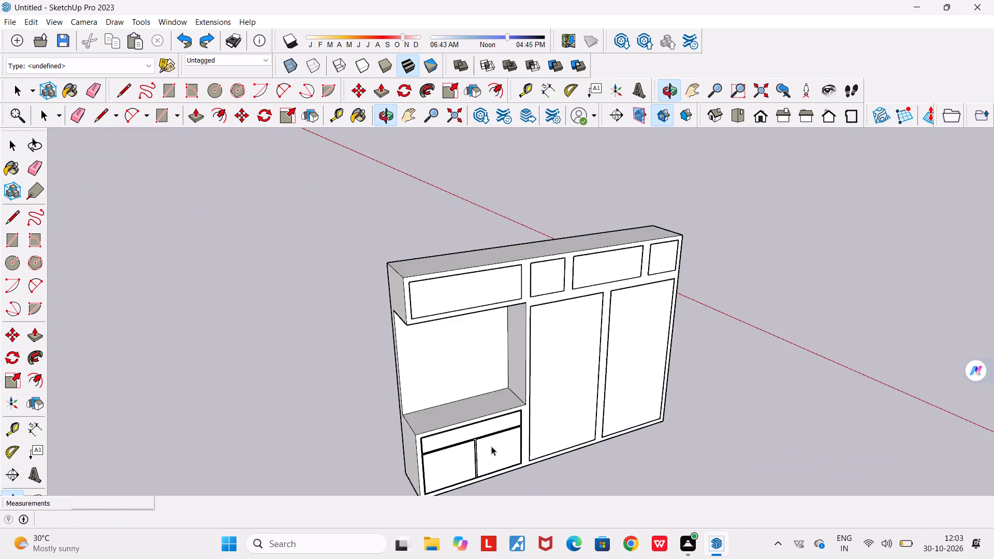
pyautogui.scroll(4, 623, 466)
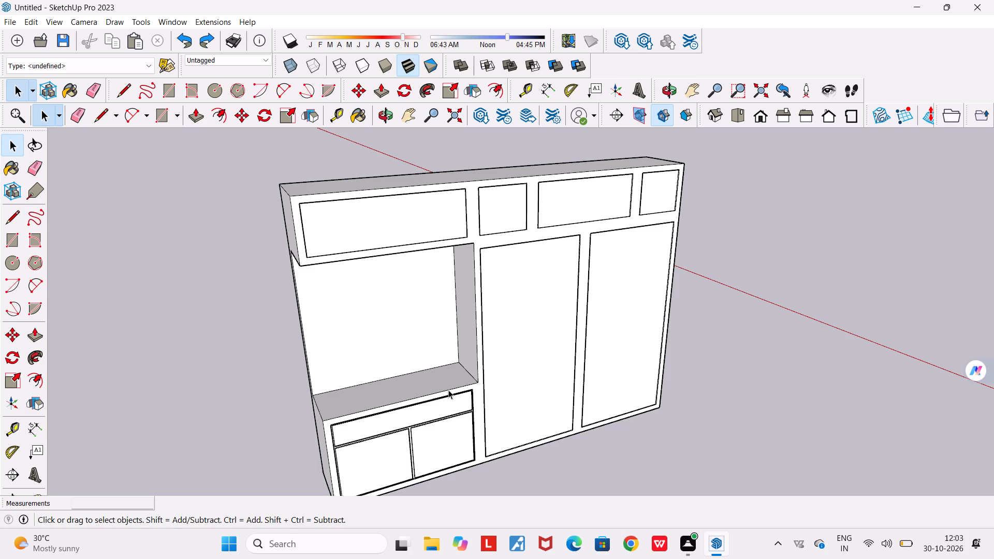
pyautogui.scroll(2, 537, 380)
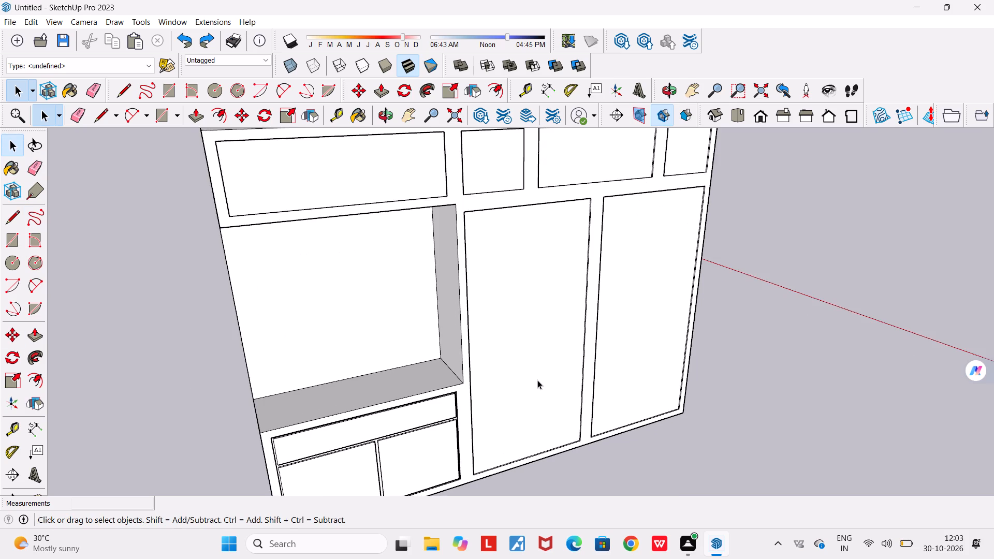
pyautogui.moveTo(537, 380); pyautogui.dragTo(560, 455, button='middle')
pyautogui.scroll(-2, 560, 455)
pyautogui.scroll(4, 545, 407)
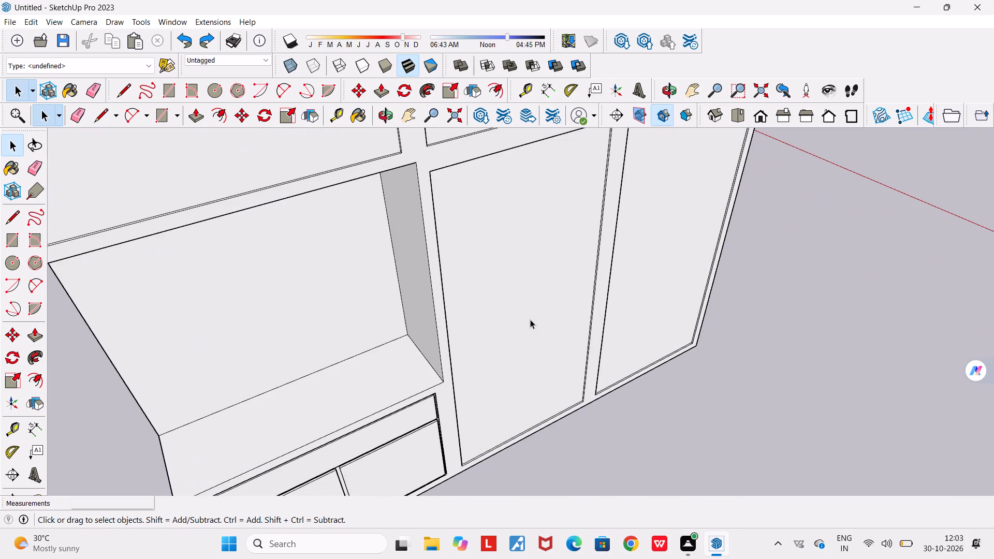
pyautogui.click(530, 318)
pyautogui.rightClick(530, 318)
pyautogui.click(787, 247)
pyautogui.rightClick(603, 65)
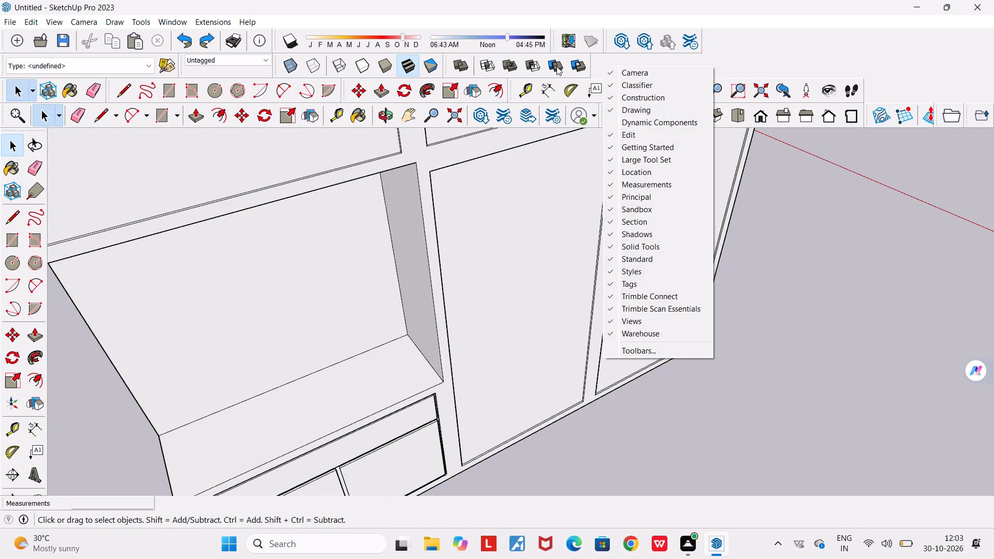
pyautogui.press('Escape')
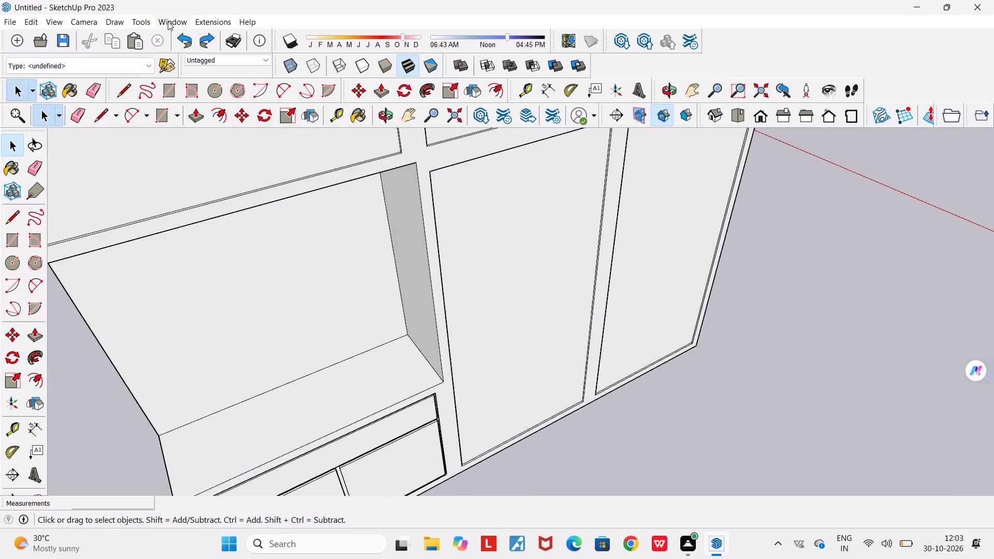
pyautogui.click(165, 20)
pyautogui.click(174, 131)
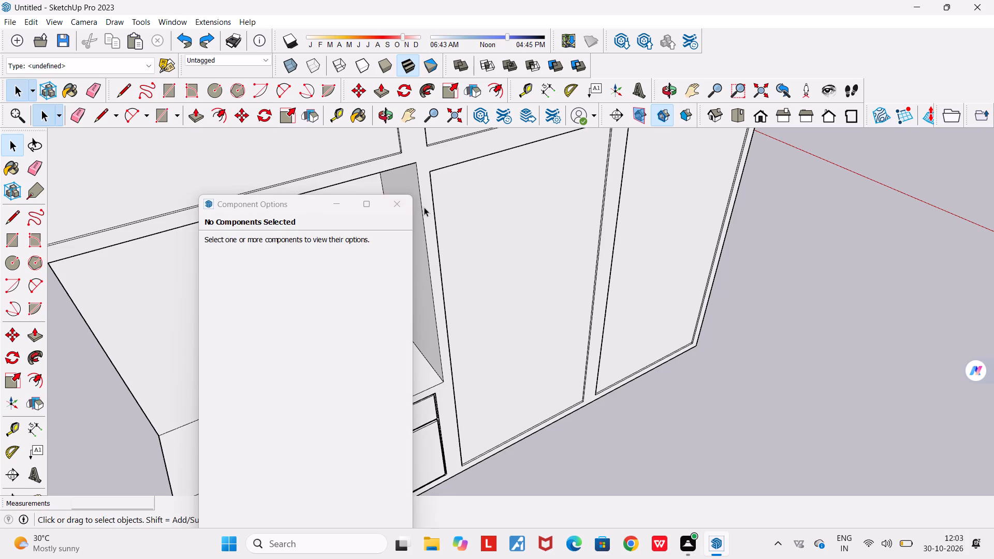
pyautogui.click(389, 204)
# Show the default tray and switch the materials collection to Glass and Mirrors.
pyautogui.click(183, 24)
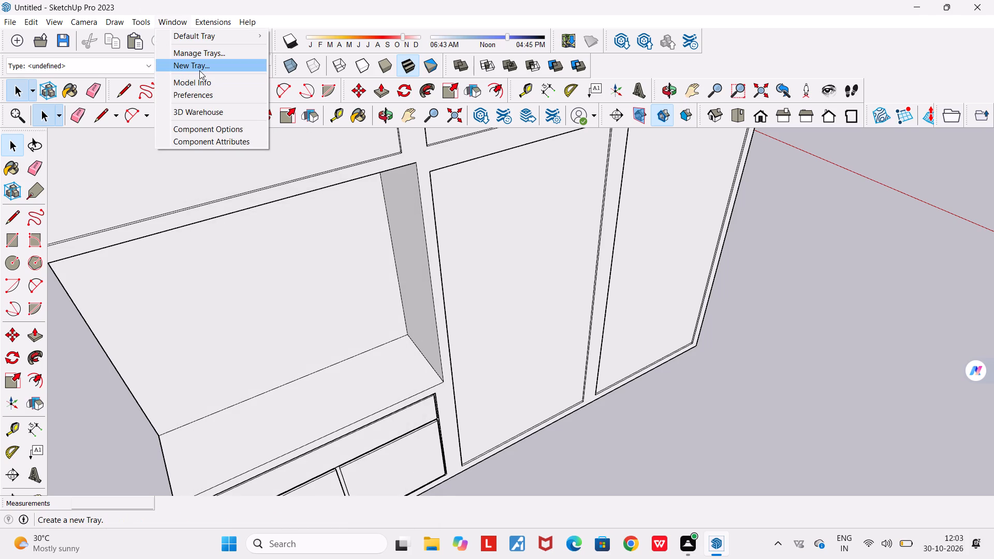
pyautogui.click(206, 31)
pyautogui.click(280, 38)
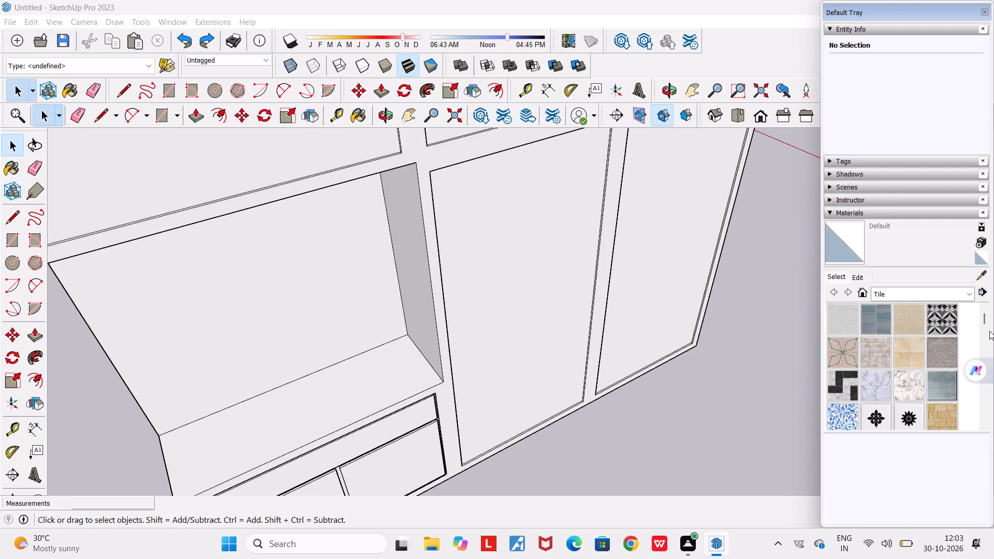
pyautogui.click(956, 298)
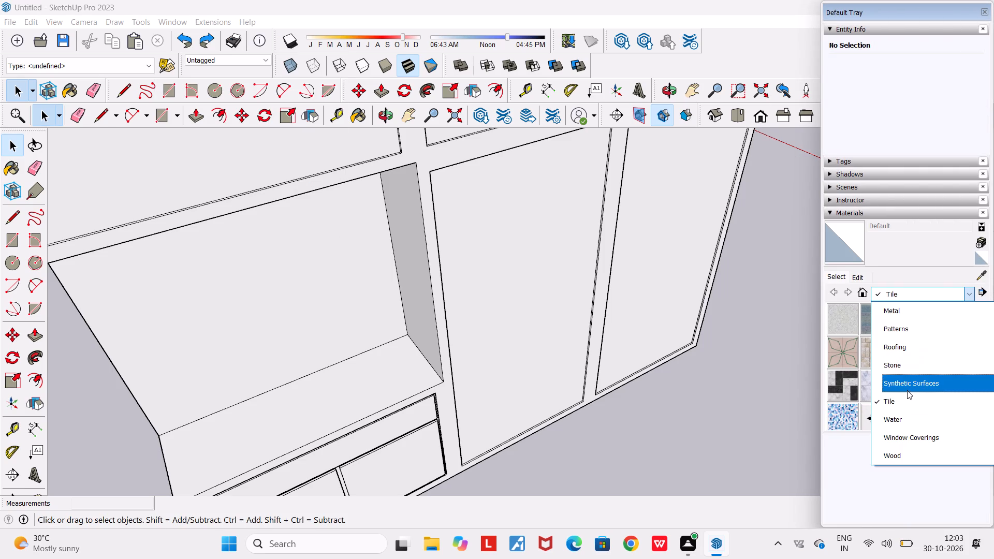
pyautogui.scroll(5, 907, 391)
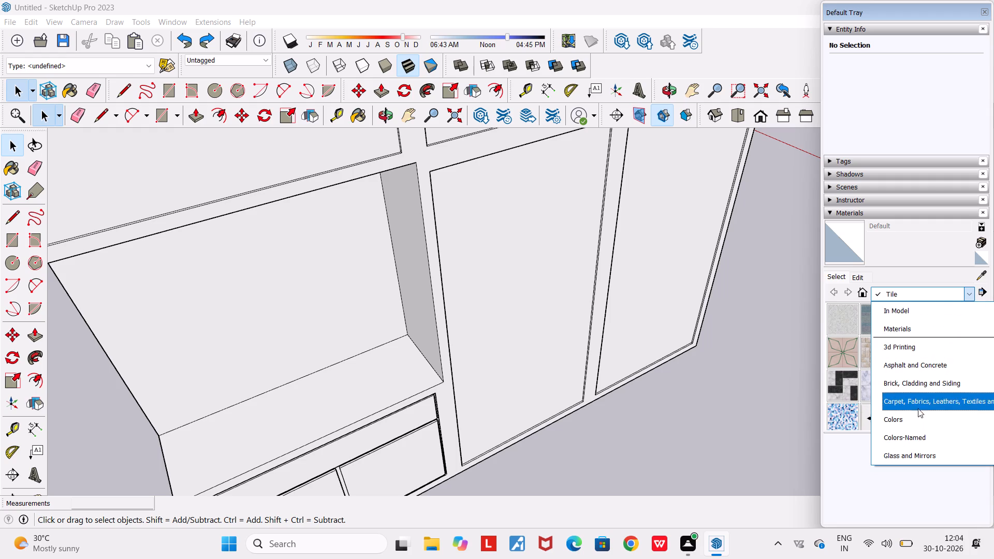
pyautogui.click(917, 453)
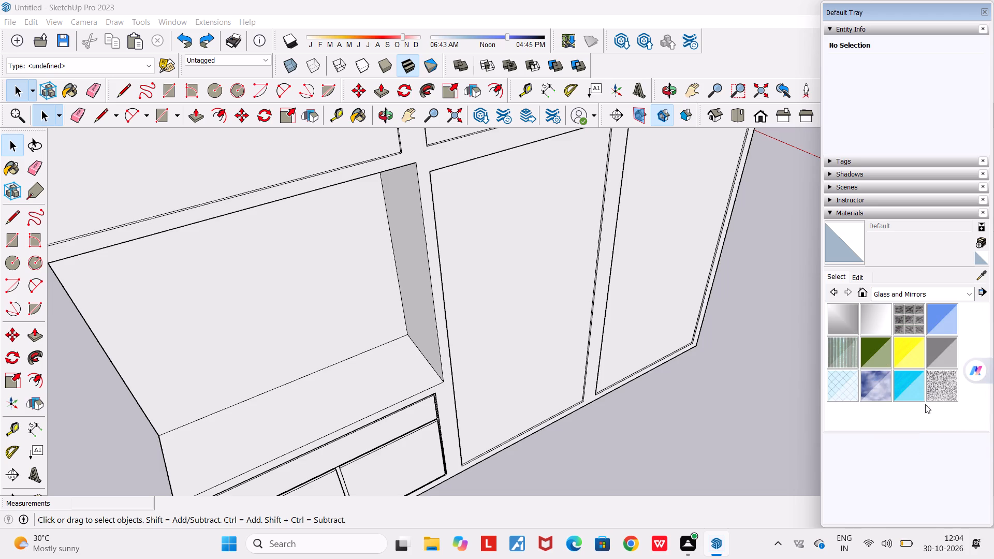
# Compare the glass materials, choose Translucent Glass Gray and paint it onto both tall wardrobe doors.
pyautogui.scroll(-6, 929, 351)
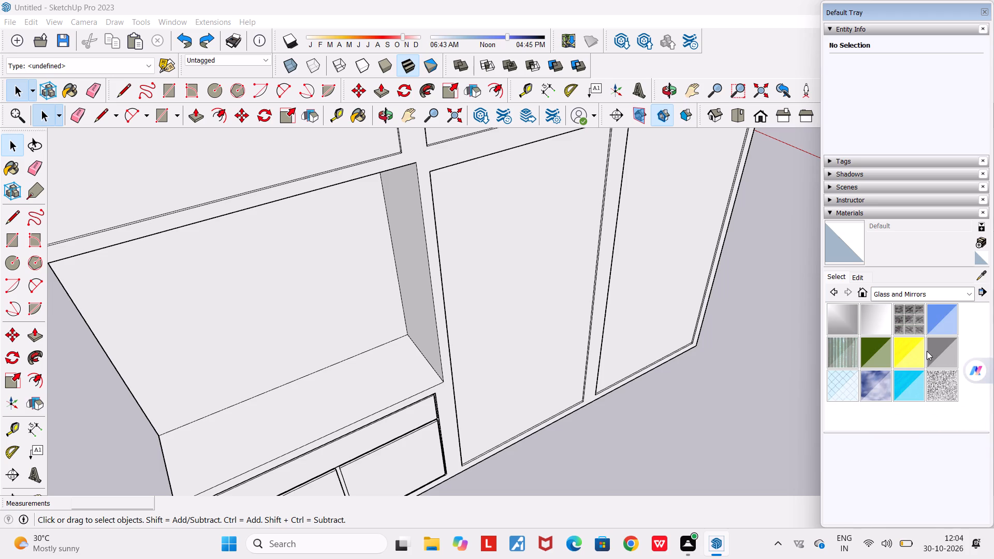
pyautogui.scroll(-3, 927, 351)
pyautogui.scroll(5, 931, 355)
pyautogui.click(934, 355)
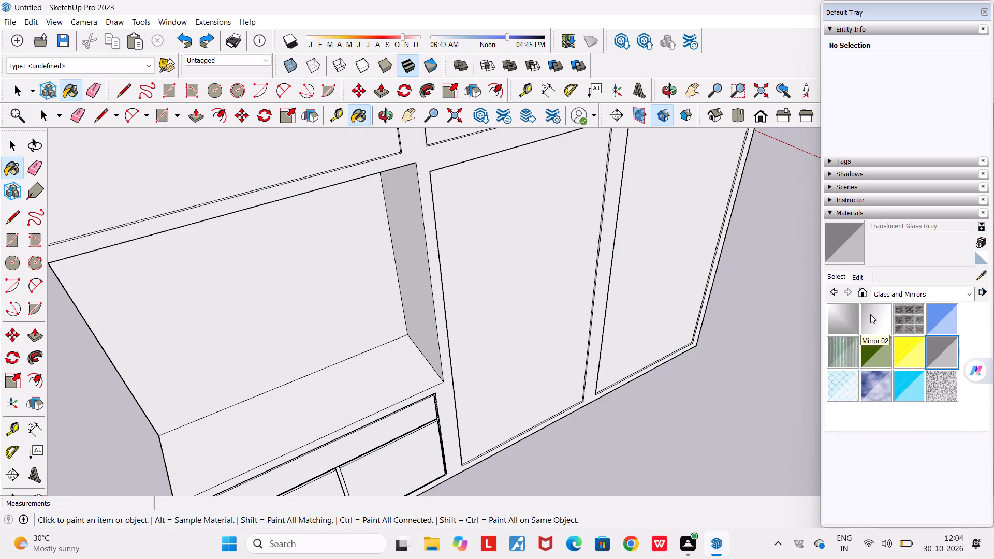
pyautogui.click(851, 313)
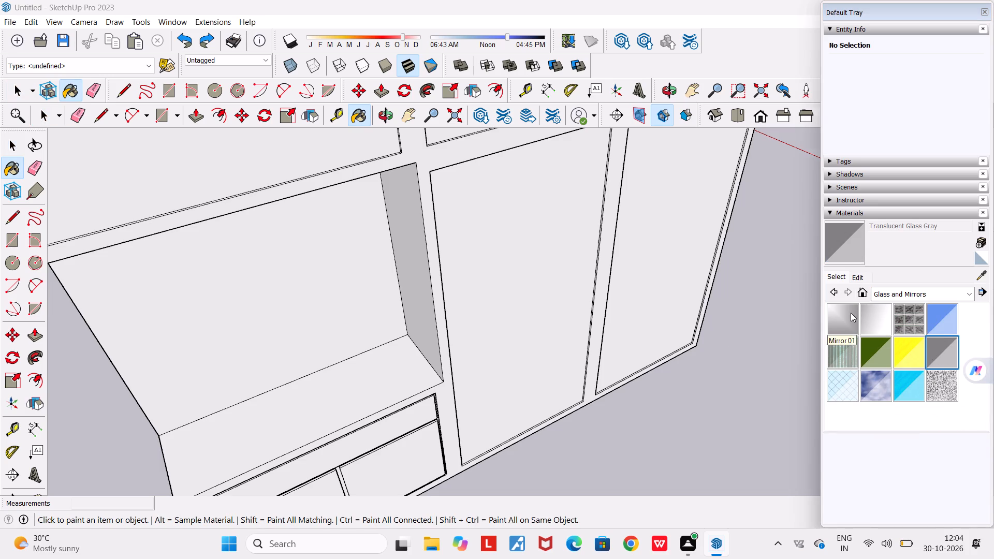
pyautogui.click(863, 317)
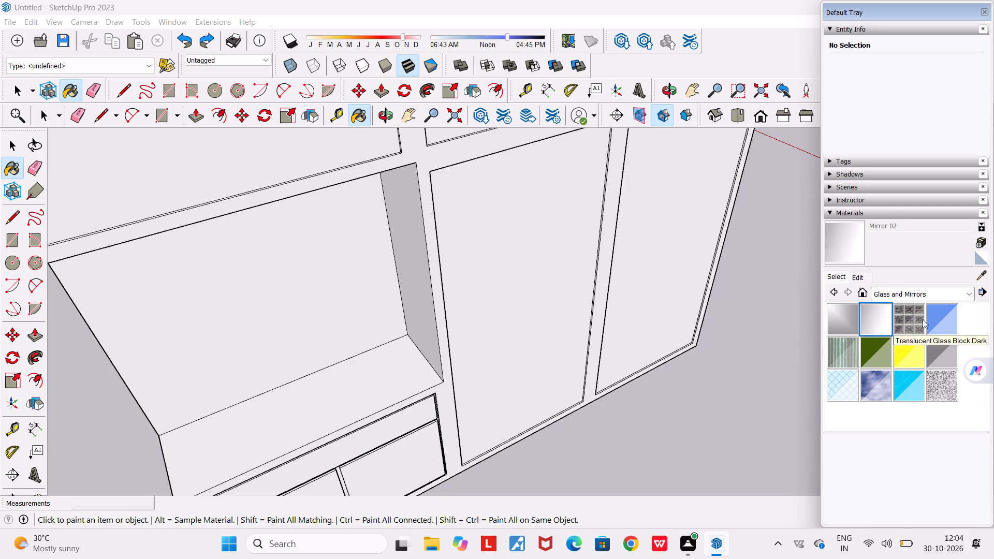
pyautogui.click(940, 320)
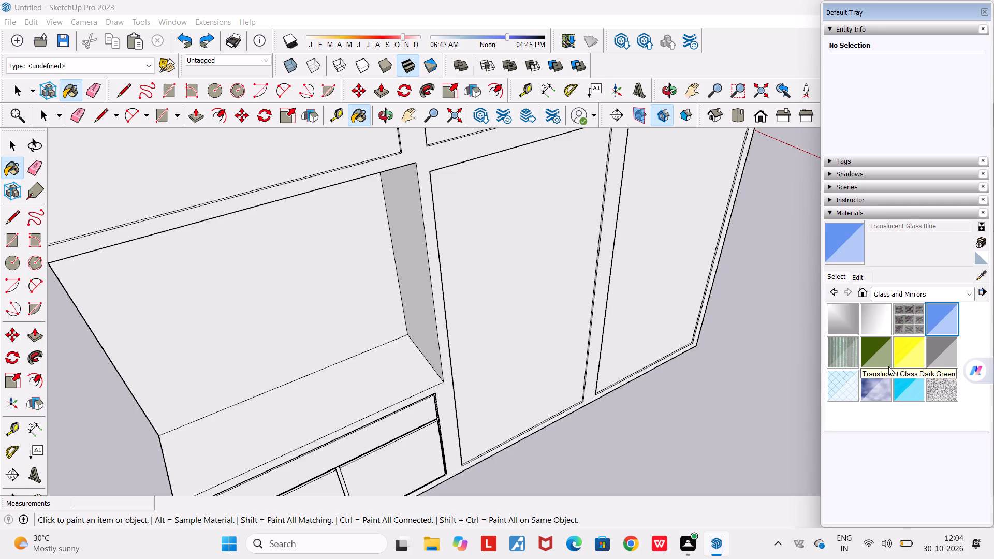
pyautogui.click(874, 362)
pyautogui.click(873, 382)
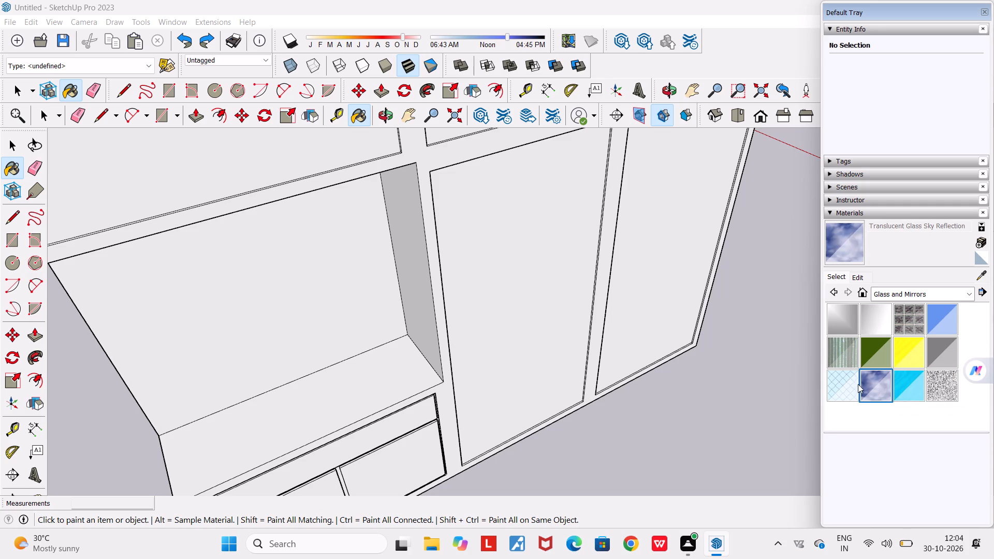
pyautogui.click(853, 384)
pyautogui.click(900, 386)
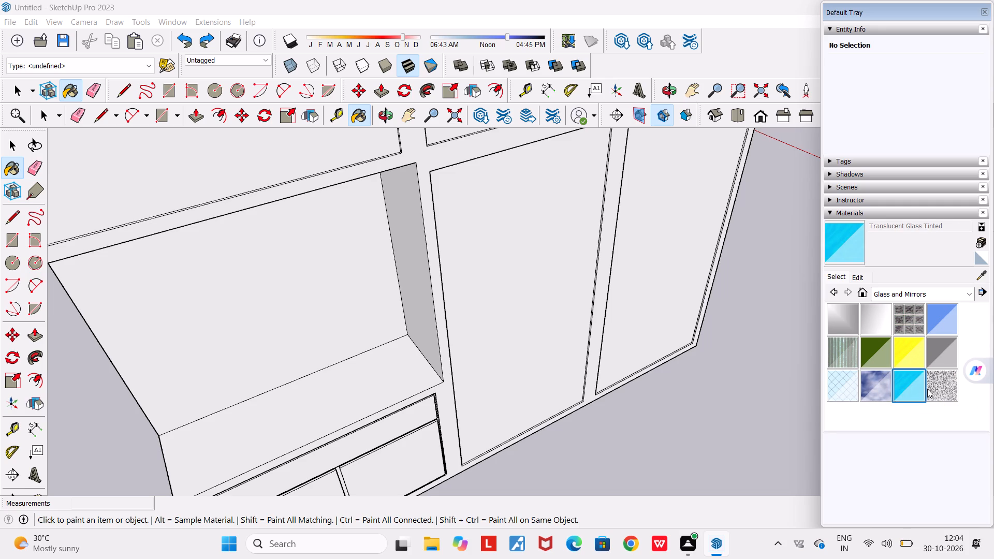
pyautogui.click(933, 385)
pyautogui.click(940, 355)
pyautogui.click(568, 295)
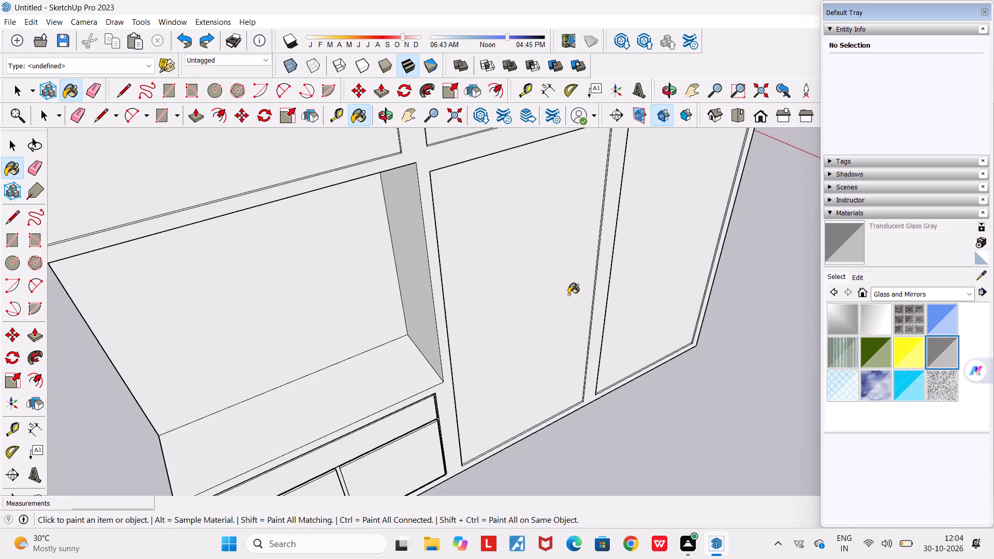
pyautogui.click(668, 266)
# Paint the four upper compartment fronts of the wardrobe with Translucent Glass Gray.
pyautogui.moveTo(666, 264); pyautogui.dragTo(527, 176, button='middle')
pyautogui.scroll(-9, 527, 176)
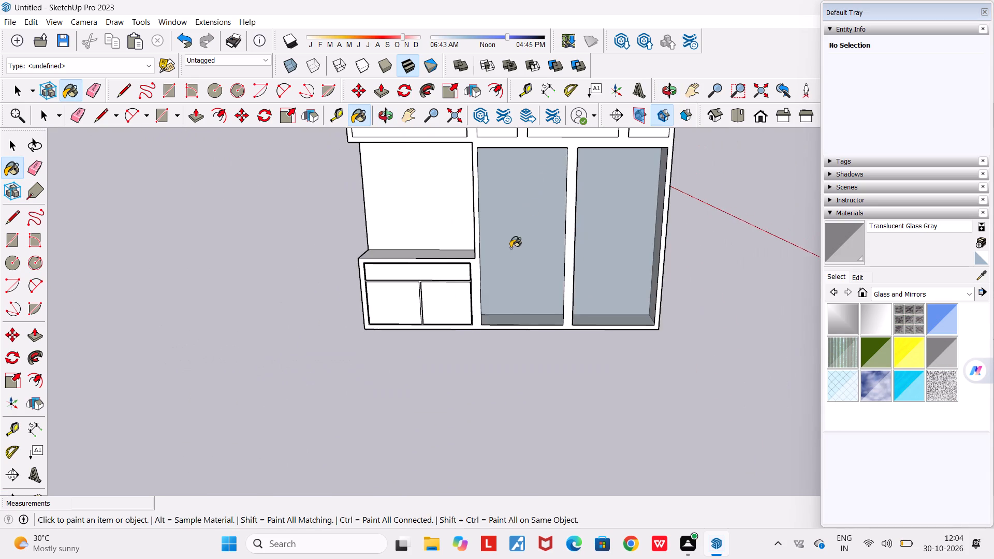
pyautogui.moveTo(510, 248); pyautogui.dragTo(828, 208, button='middle')
pyautogui.scroll(-3, 828, 208)
pyautogui.moveTo(589, 309); pyautogui.dragTo(471, 298, button='middle')
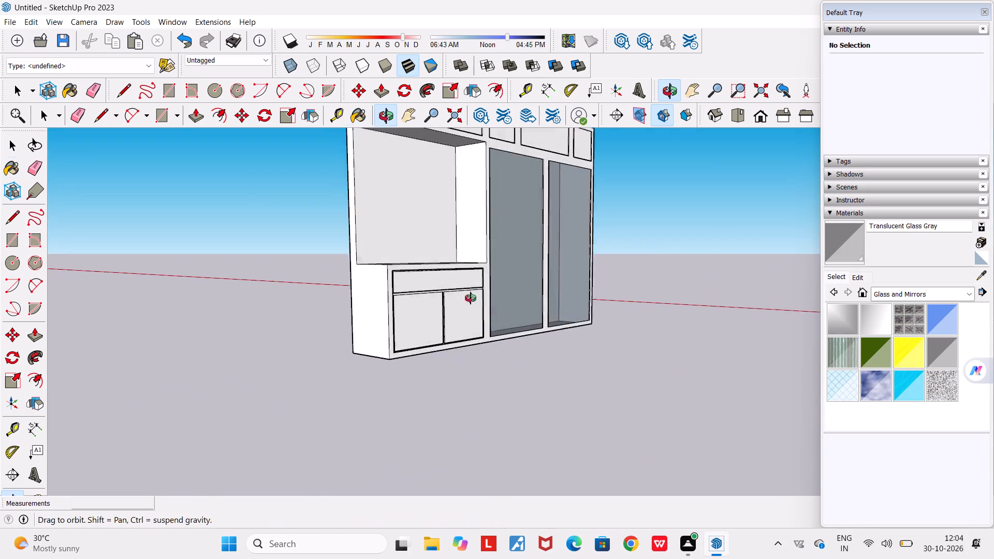
pyautogui.moveTo(471, 298); pyautogui.dragTo(235, 331, button='middle')
pyautogui.scroll(-5, 243, 336)
pyautogui.scroll(-4, 282, 360)
pyautogui.scroll(3, 337, 245)
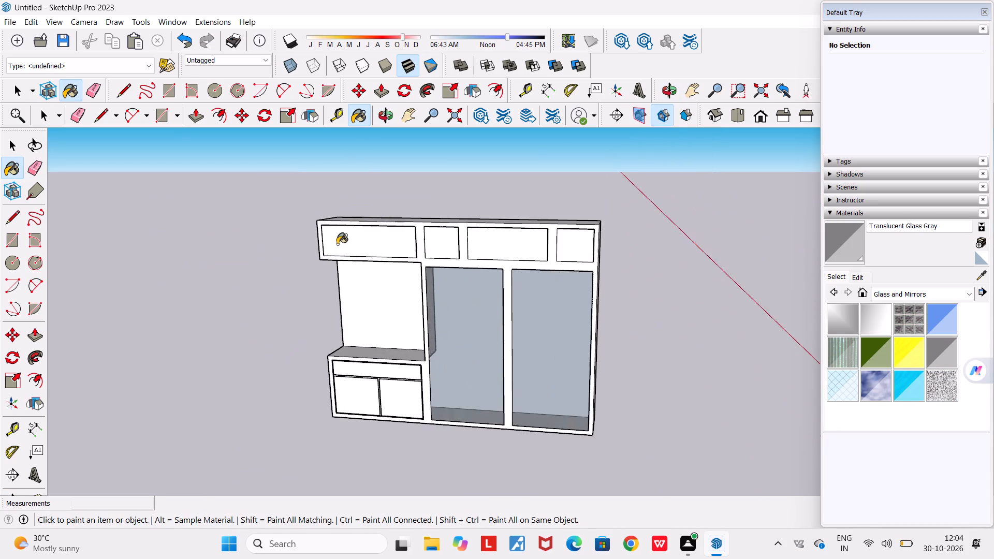
pyautogui.scroll(7, 337, 244)
pyautogui.click(363, 230)
pyautogui.click(484, 240)
pyautogui.click(575, 236)
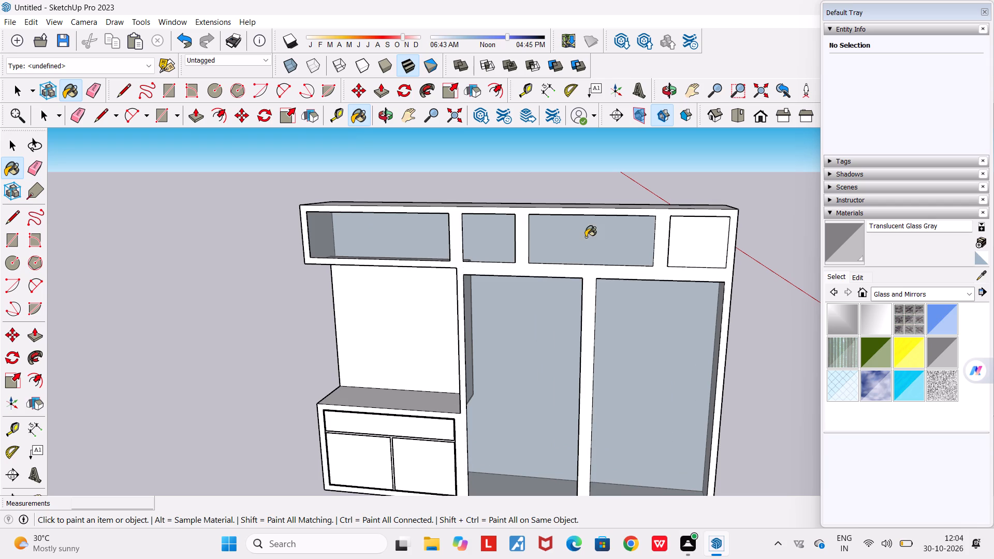
pyautogui.click(699, 234)
# Paint the lower cabinet's two door faces and its drawer front with Translucent Glass Gray.
pyautogui.scroll(4, 373, 462)
pyautogui.click(370, 442)
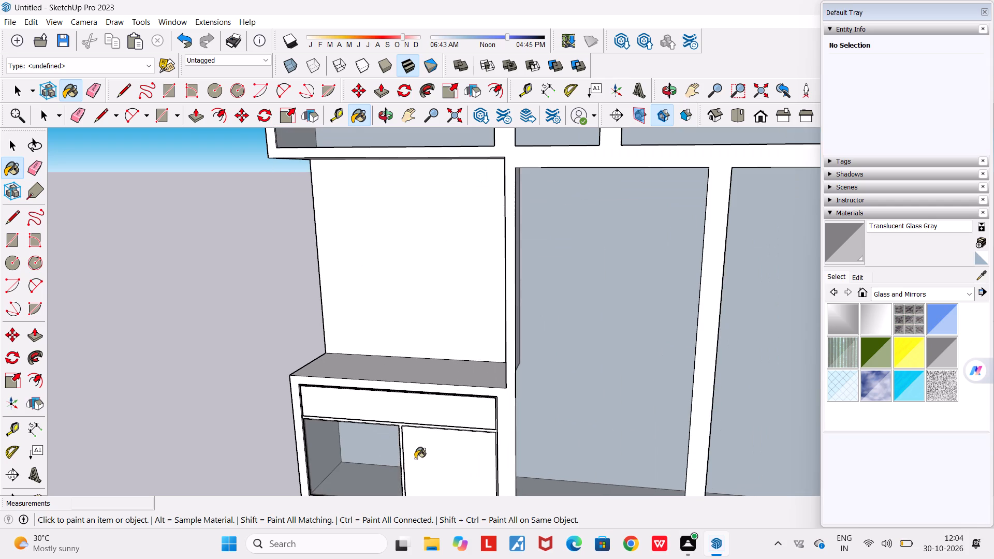
pyautogui.click(427, 470)
pyautogui.click(419, 411)
# Examine the glass-painted doors, upper compartments, lower cabinet and open niche of the wardrobe from several angles.
pyautogui.moveTo(400, 433); pyautogui.dragTo(648, 413, button='middle')
pyautogui.scroll(-6, 648, 413)
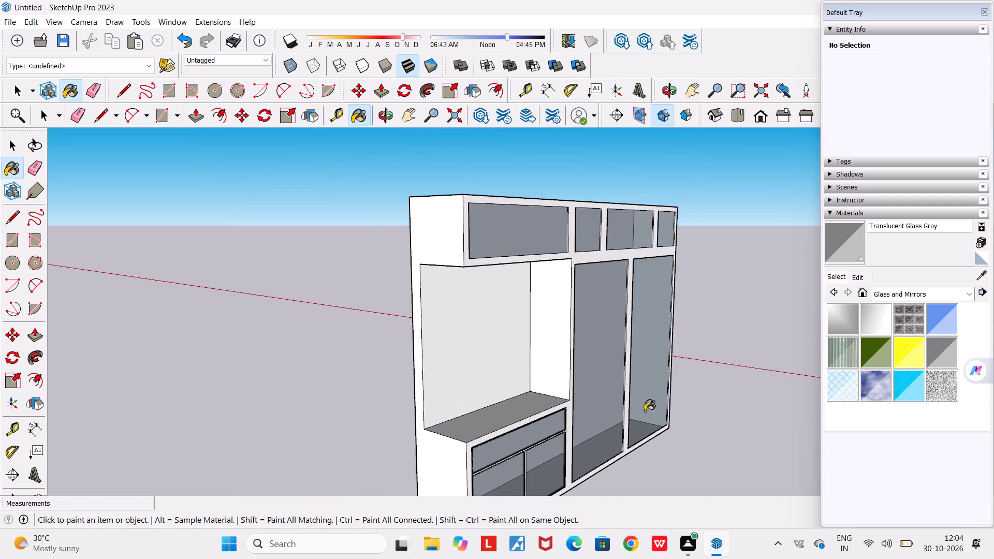
pyautogui.scroll(-6, 645, 411)
pyautogui.moveTo(645, 465); pyautogui.dragTo(615, 450, button='middle')
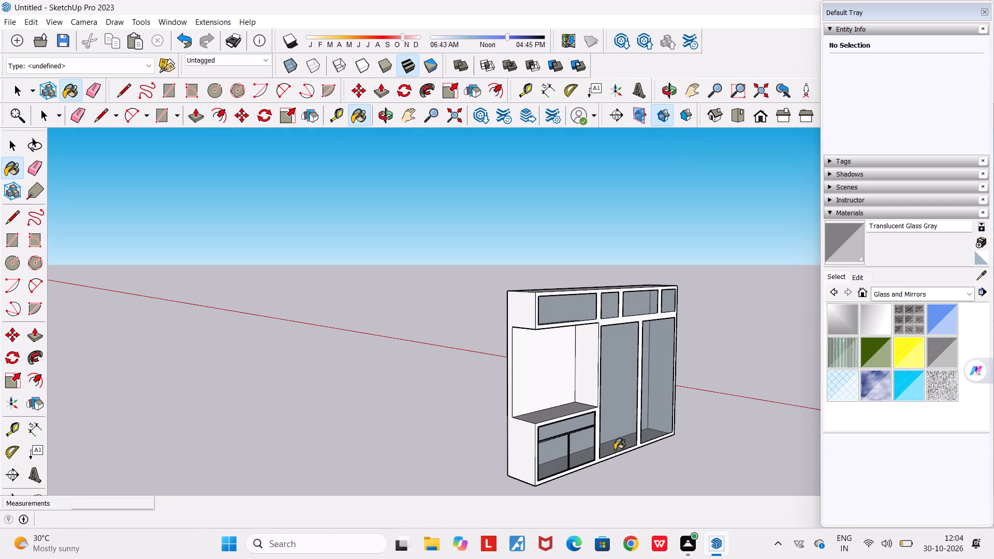
pyautogui.moveTo(666, 455); pyautogui.dragTo(585, 426, button='middle')
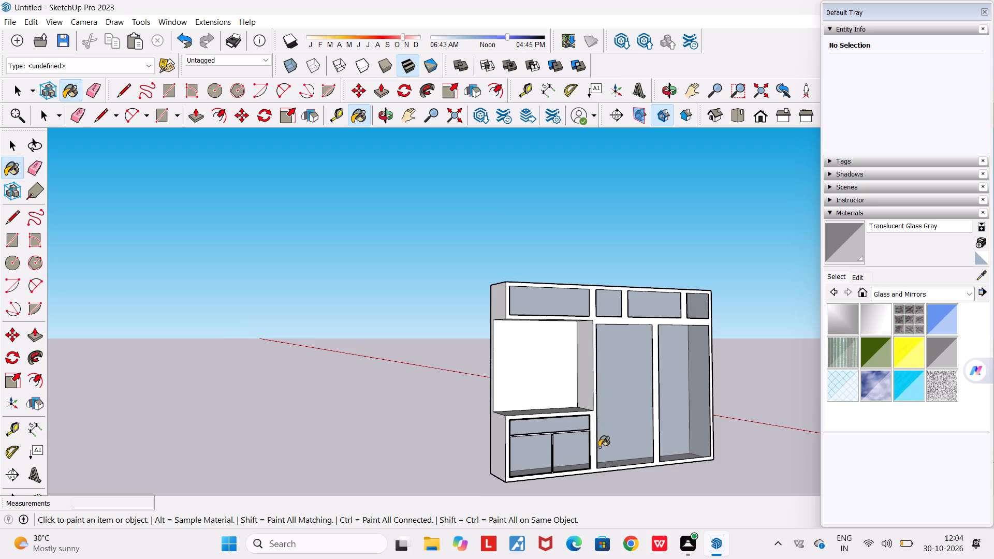
pyautogui.scroll(2, 600, 448)
pyautogui.press('space')
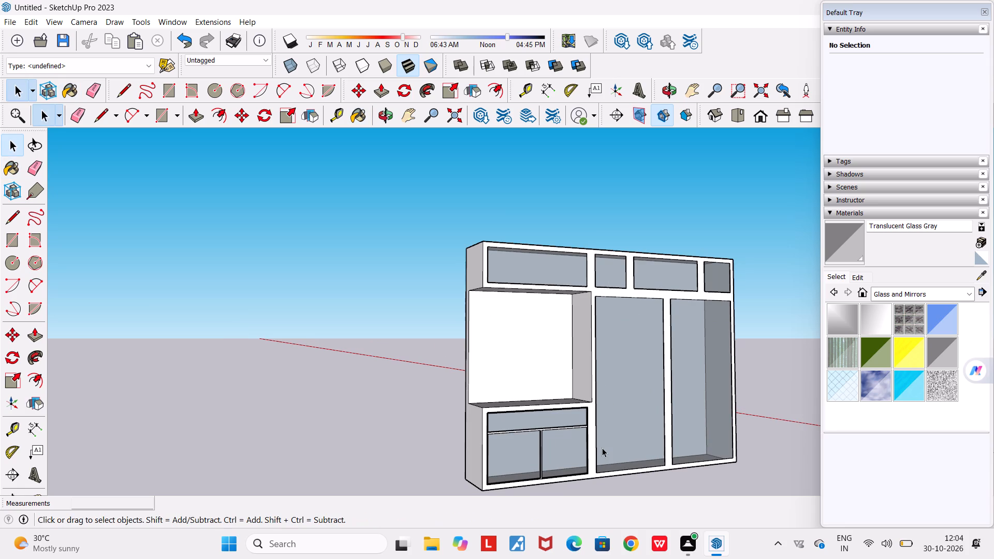
pyautogui.scroll(-4, 601, 447)
pyautogui.scroll(1, 601, 501)
pyautogui.moveTo(608, 470); pyautogui.dragTo(609, 527, button='middle')
pyautogui.scroll(7, 602, 438)
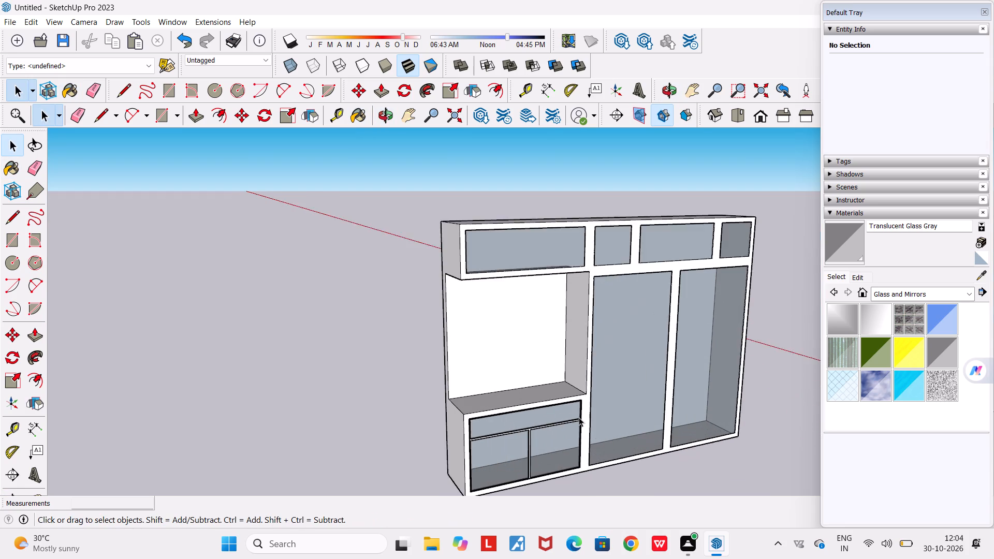
pyautogui.scroll(1, 579, 417)
pyautogui.scroll(-6, 587, 422)
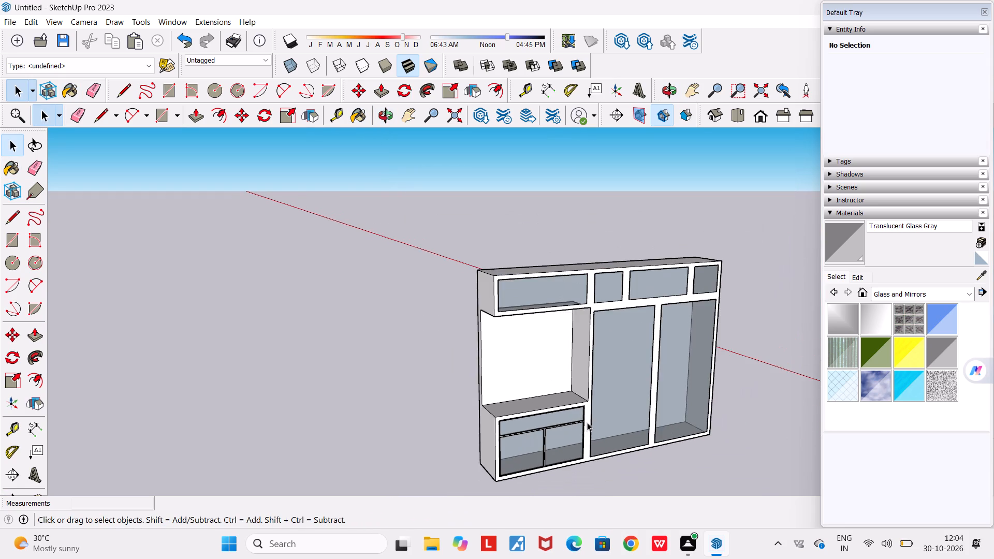
pyautogui.scroll(-5, 587, 422)
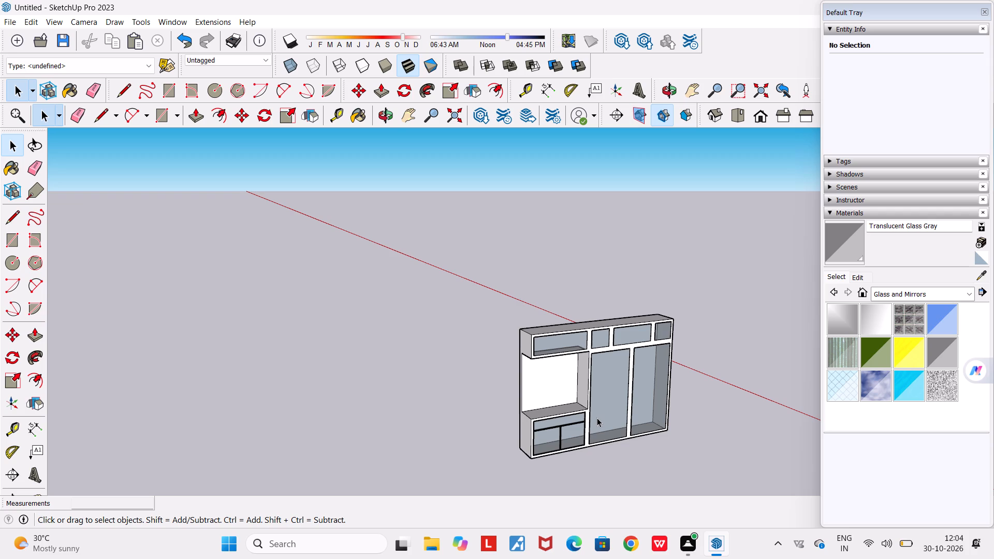
pyautogui.scroll(6, 587, 416)
pyautogui.moveTo(551, 359); pyautogui.dragTo(432, 305, button='middle')
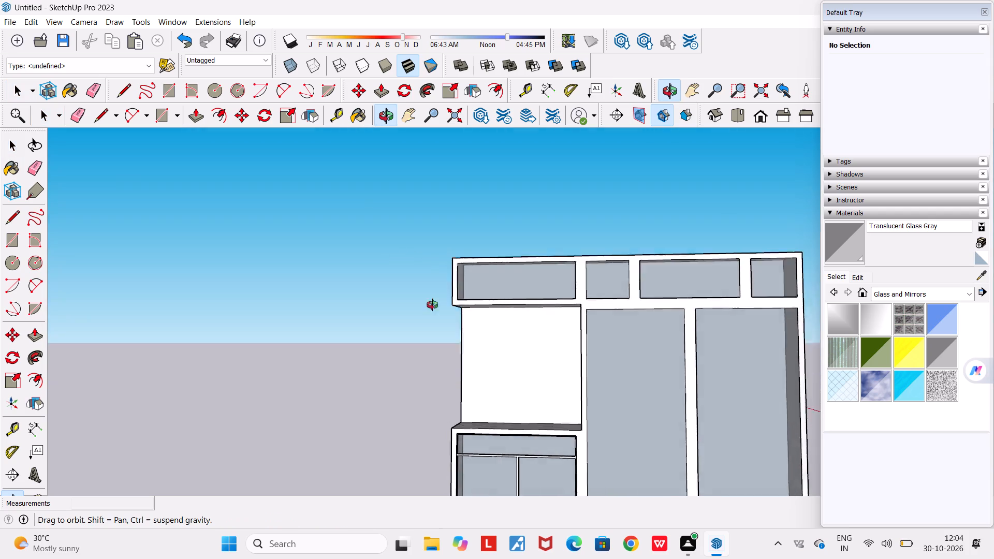
pyautogui.moveTo(432, 305); pyautogui.dragTo(483, 335, button='middle')
pyautogui.scroll(4, 495, 314)
pyautogui.moveTo(504, 322); pyautogui.dragTo(463, 298, button='middle')
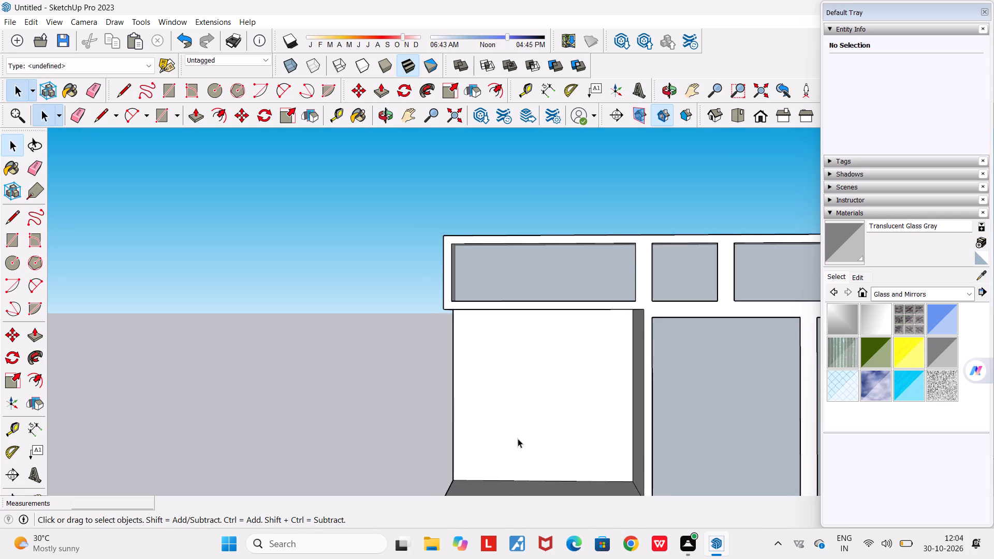
pyautogui.scroll(1, 518, 438)
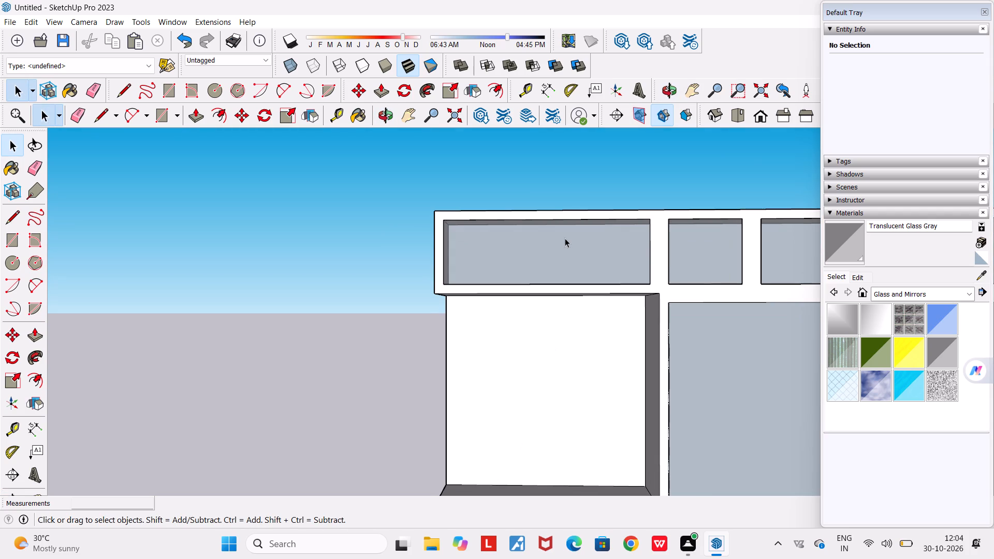
pyautogui.scroll(-5, 557, 233)
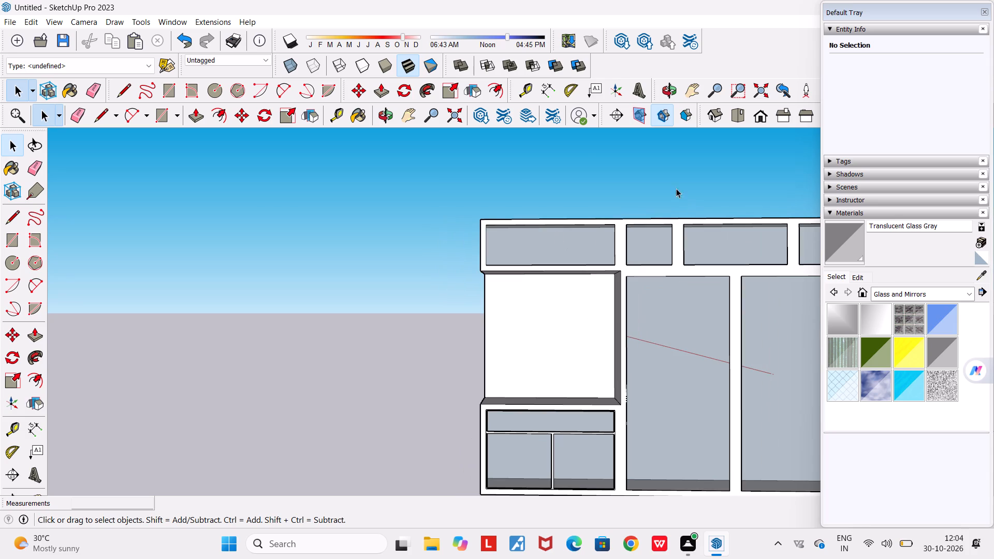
pyautogui.click(692, 93)
pyautogui.moveTo(641, 260); pyautogui.dragTo(628, 251)
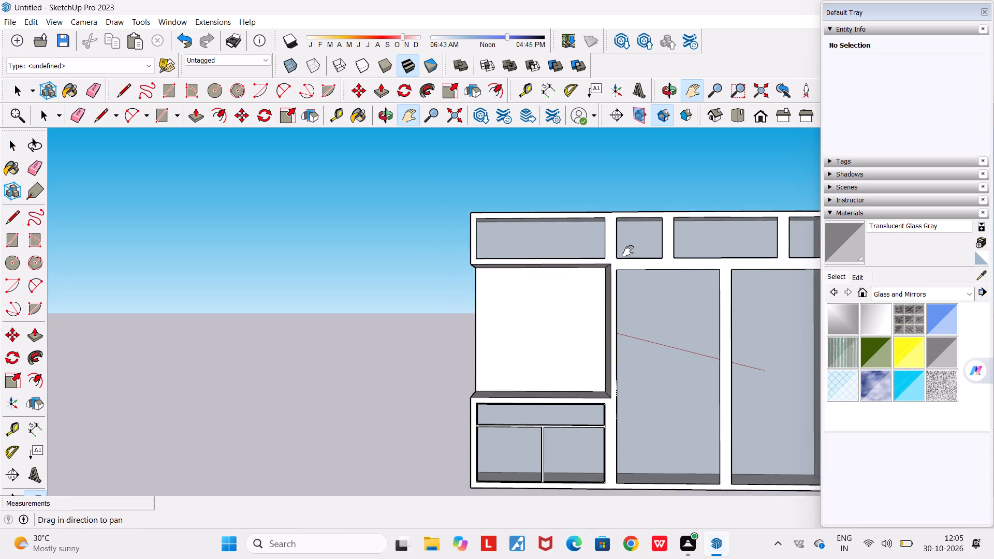
pyautogui.moveTo(628, 251); pyautogui.dragTo(554, 202)
pyautogui.moveTo(546, 258); pyautogui.dragTo(580, 288, button='middle')
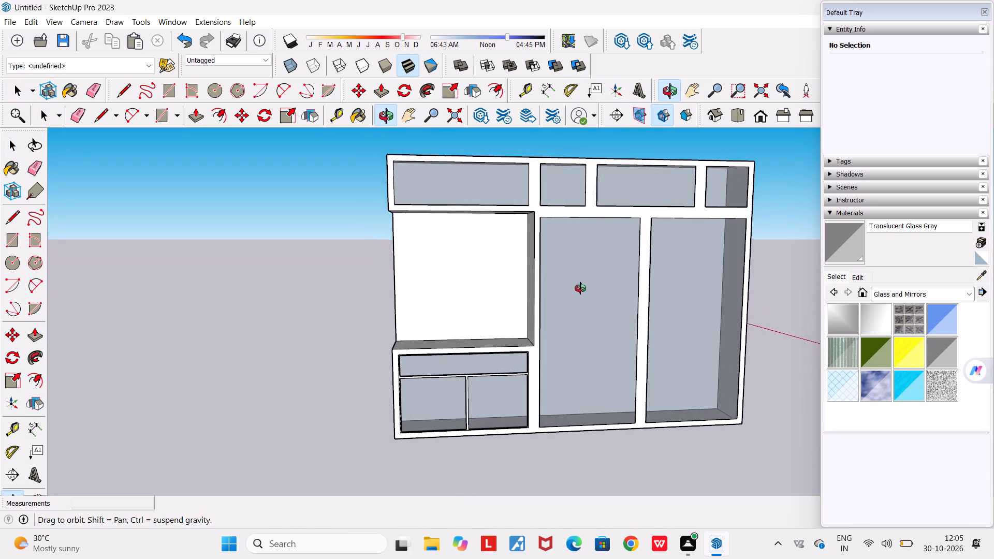
pyautogui.moveTo(580, 288); pyautogui.dragTo(571, 289, button='middle')
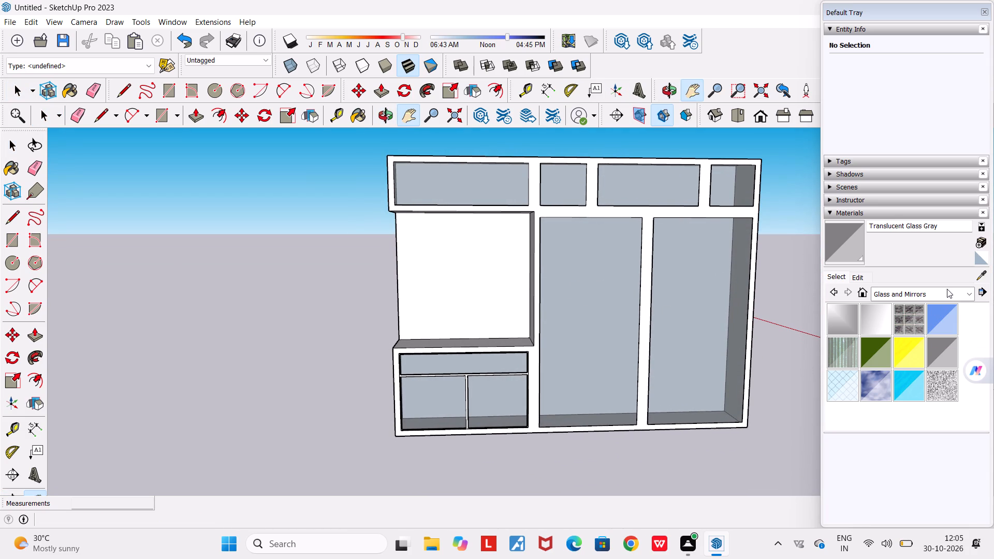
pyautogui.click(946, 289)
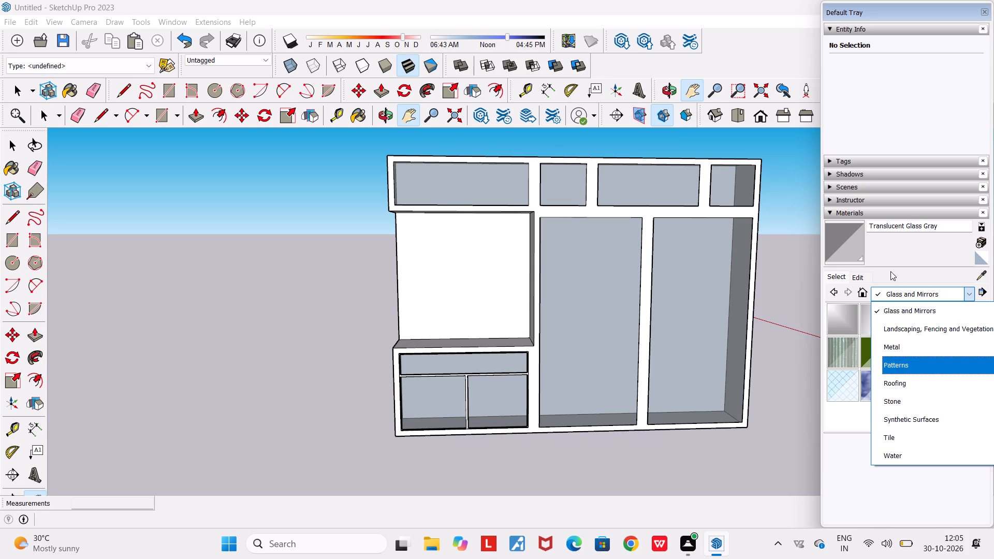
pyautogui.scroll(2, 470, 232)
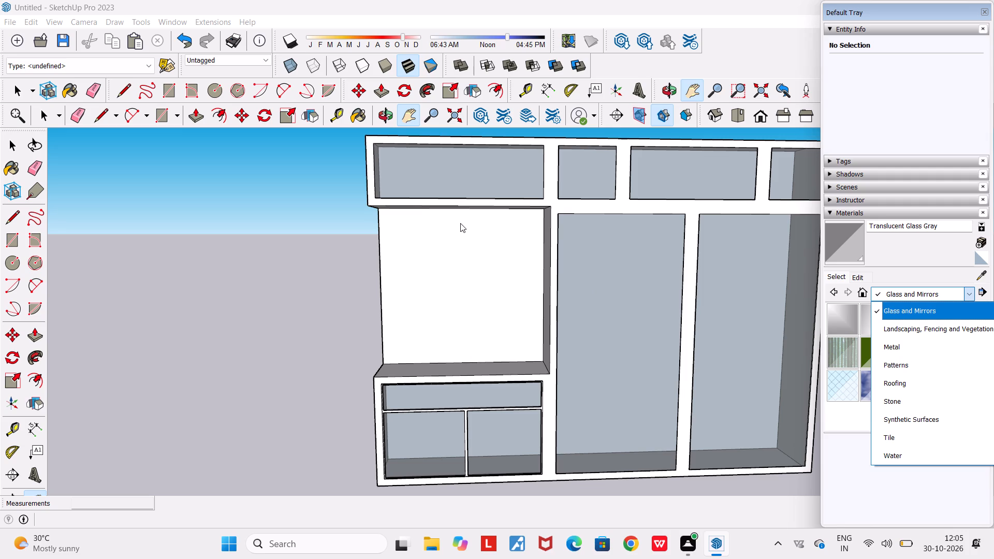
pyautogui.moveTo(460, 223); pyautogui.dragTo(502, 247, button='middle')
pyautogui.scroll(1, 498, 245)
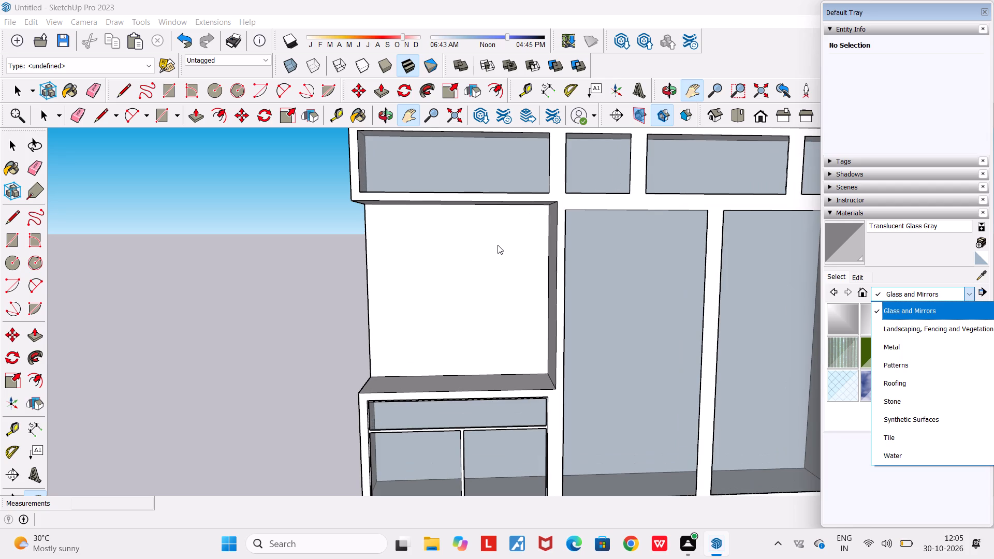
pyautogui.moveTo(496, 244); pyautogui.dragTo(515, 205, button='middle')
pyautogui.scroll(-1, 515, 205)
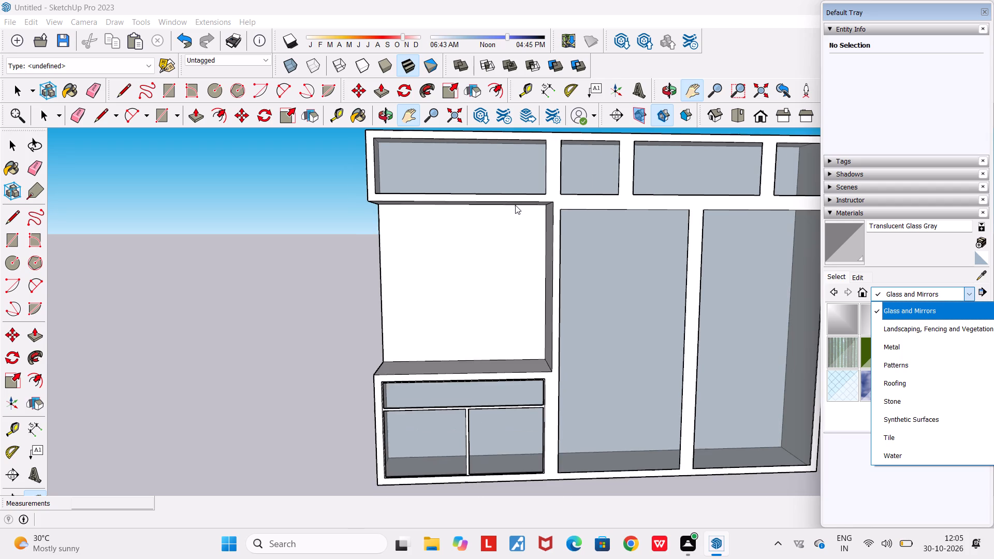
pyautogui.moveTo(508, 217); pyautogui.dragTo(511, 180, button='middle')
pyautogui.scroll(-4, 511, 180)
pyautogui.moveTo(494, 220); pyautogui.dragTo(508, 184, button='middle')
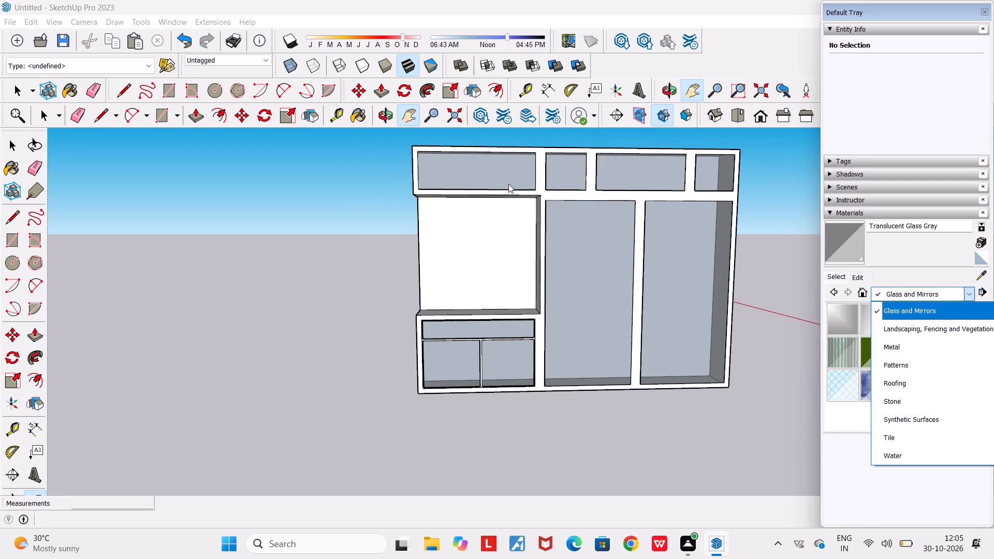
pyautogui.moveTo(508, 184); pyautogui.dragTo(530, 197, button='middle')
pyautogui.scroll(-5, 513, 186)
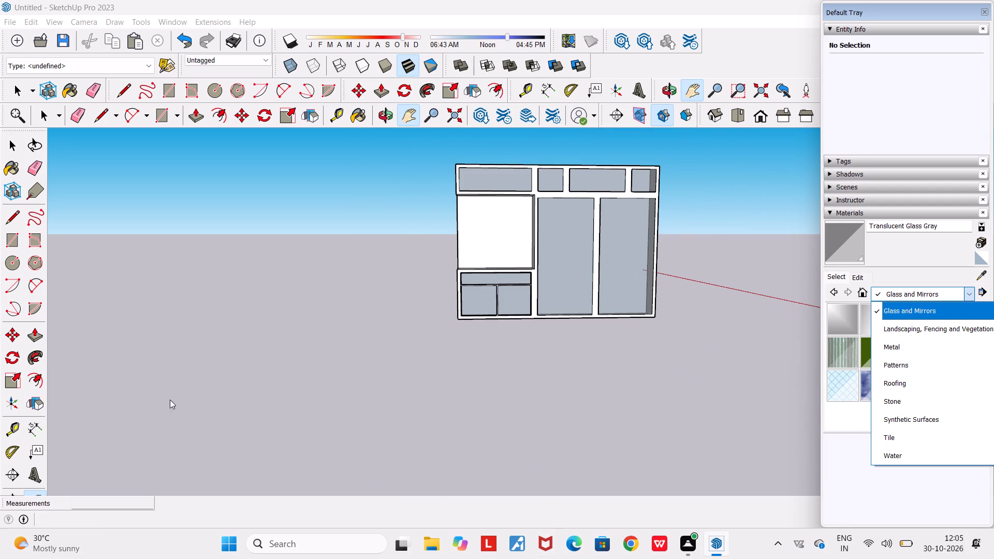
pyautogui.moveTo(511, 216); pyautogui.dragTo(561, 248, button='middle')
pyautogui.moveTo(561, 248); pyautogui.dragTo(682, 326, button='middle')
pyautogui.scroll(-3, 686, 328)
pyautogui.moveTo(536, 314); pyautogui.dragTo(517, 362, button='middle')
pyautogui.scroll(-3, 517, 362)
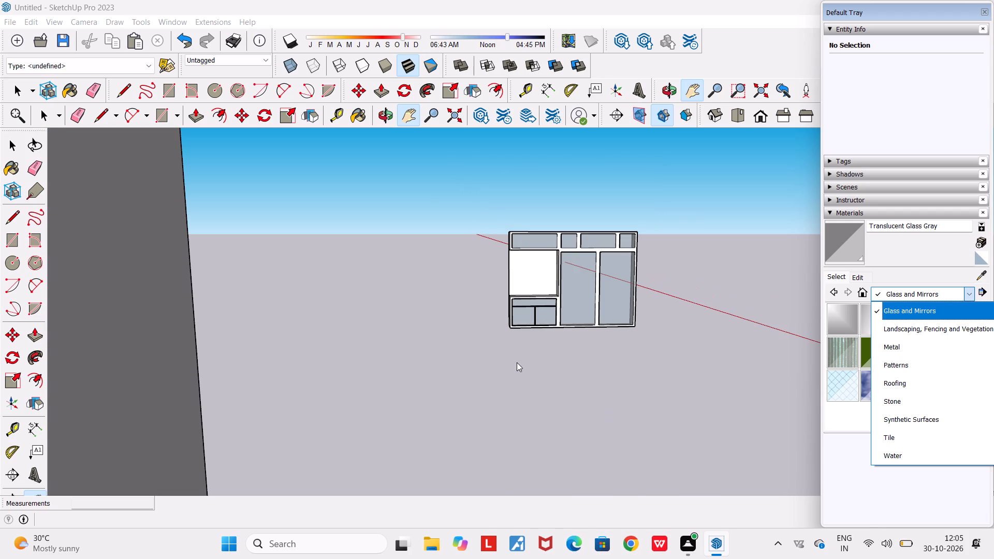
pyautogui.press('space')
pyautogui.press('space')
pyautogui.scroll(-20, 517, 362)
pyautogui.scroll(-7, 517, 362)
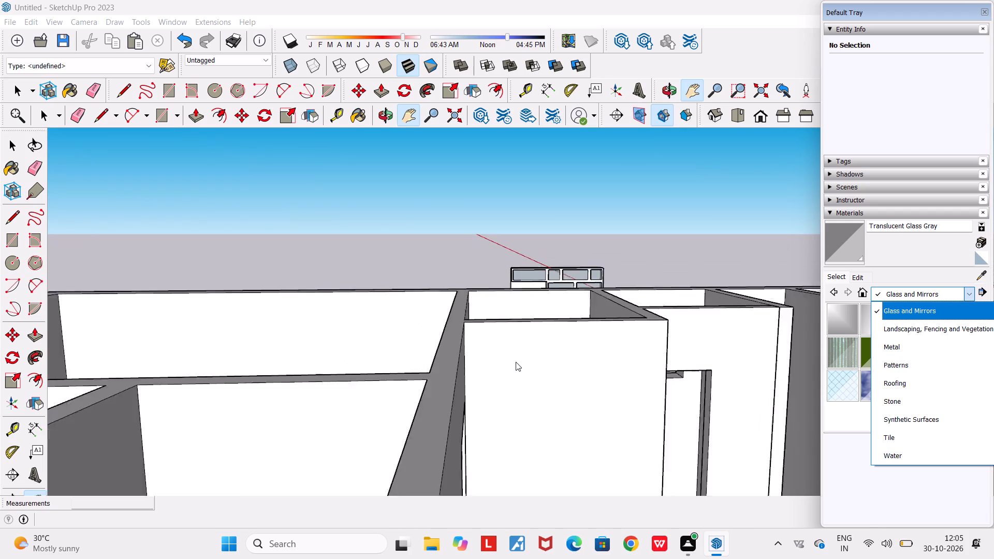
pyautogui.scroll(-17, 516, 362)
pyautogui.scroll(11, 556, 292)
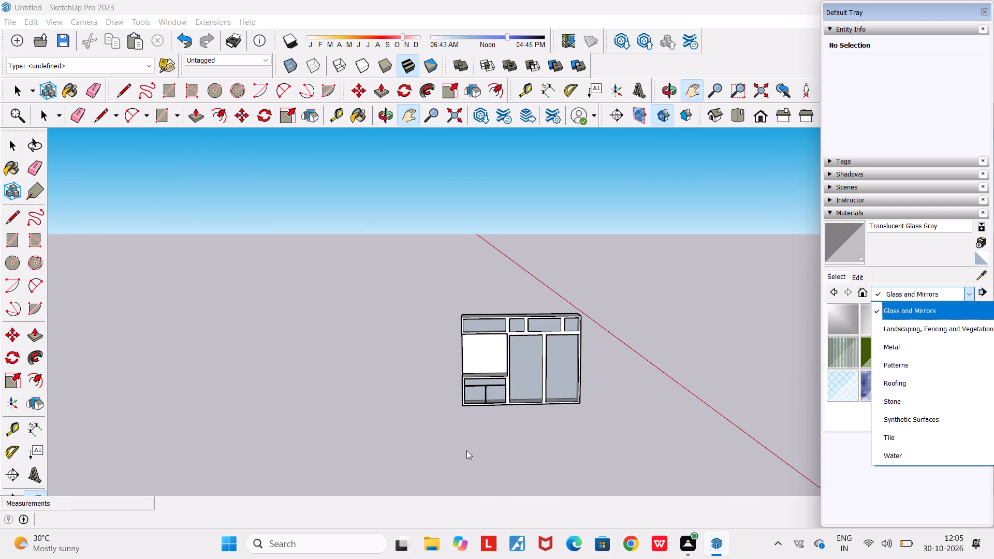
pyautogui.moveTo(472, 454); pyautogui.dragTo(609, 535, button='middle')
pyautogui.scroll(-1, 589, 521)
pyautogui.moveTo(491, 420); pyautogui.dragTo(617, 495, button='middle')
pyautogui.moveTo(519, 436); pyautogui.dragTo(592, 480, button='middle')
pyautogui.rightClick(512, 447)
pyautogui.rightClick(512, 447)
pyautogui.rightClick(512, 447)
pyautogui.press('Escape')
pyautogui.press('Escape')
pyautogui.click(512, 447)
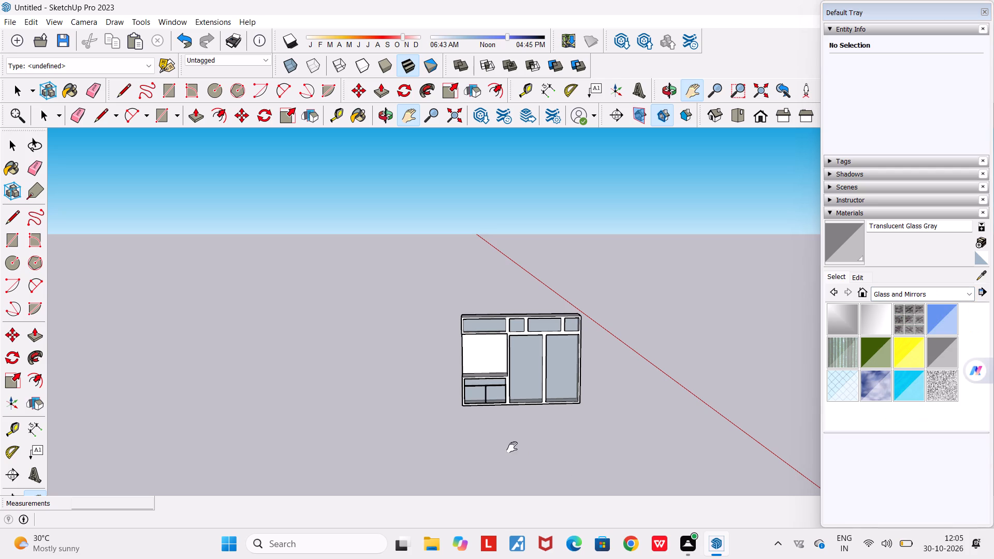
# Examine the wardrobe block and its open niche from several angles.
pyautogui.scroll(1, 502, 434)
pyautogui.moveTo(502, 434); pyautogui.dragTo(610, 499, button='middle')
pyautogui.scroll(5, 539, 423)
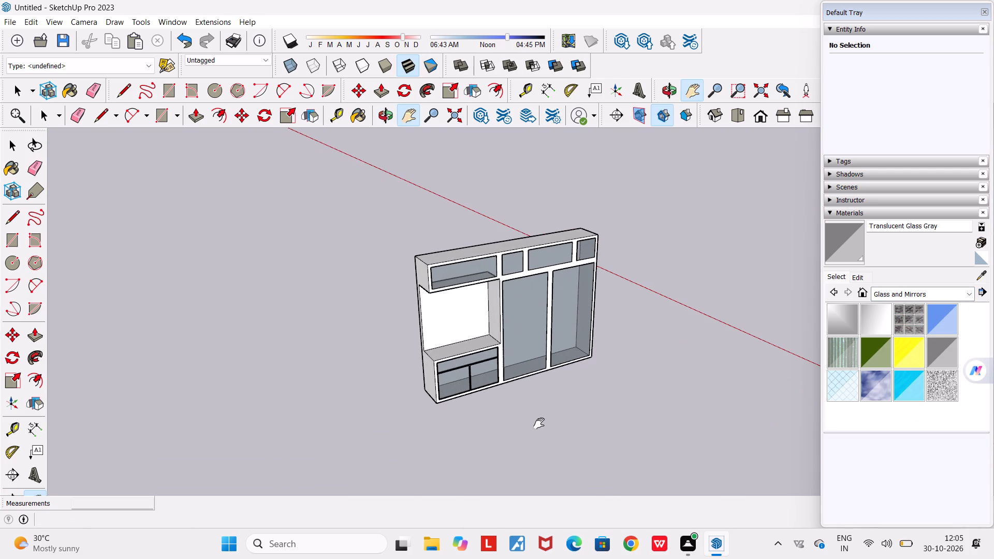
pyautogui.press('space')
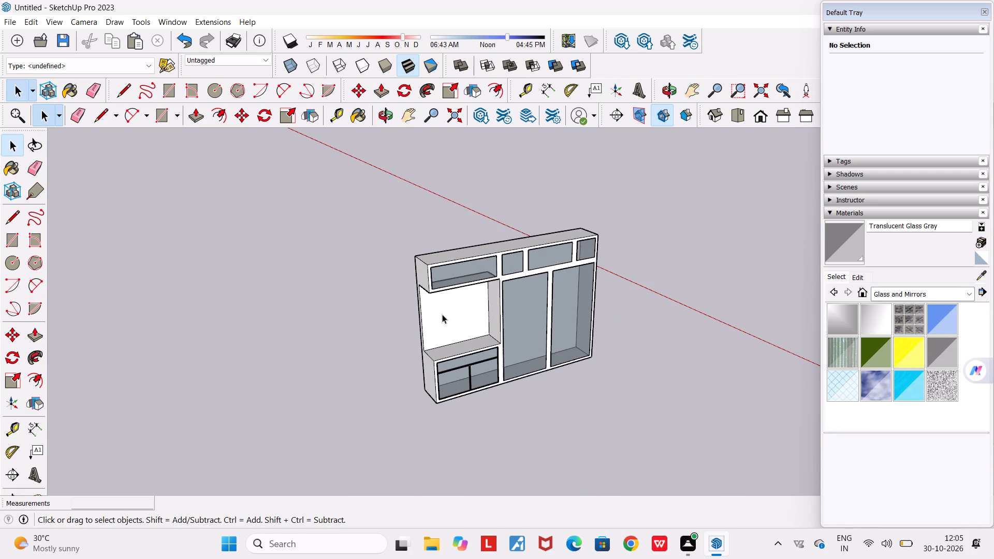
pyautogui.scroll(6, 446, 315)
pyautogui.moveTo(441, 312); pyautogui.dragTo(388, 280, button='middle')
pyautogui.scroll(-3, 388, 280)
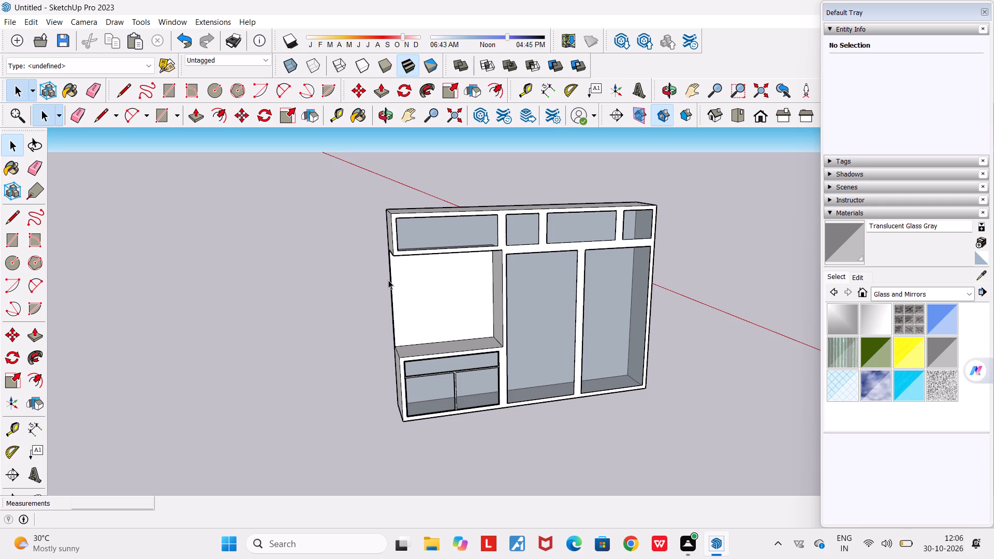
pyautogui.moveTo(349, 255); pyautogui.dragTo(390, 271, button='middle')
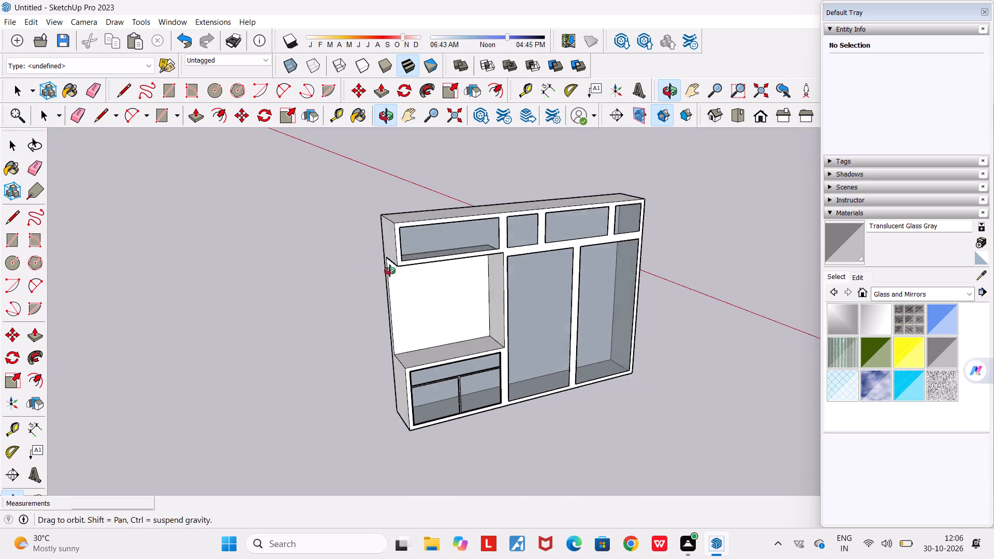
pyautogui.moveTo(390, 271); pyautogui.dragTo(375, 200, button='middle')
pyautogui.scroll(-1, 384, 207)
pyautogui.scroll(5, 416, 285)
# Draw a rectangle about 1.04 m by 1.00 m on the back face of the open niche.
pyautogui.moveTo(412, 283); pyautogui.dragTo(402, 277, button='middle')
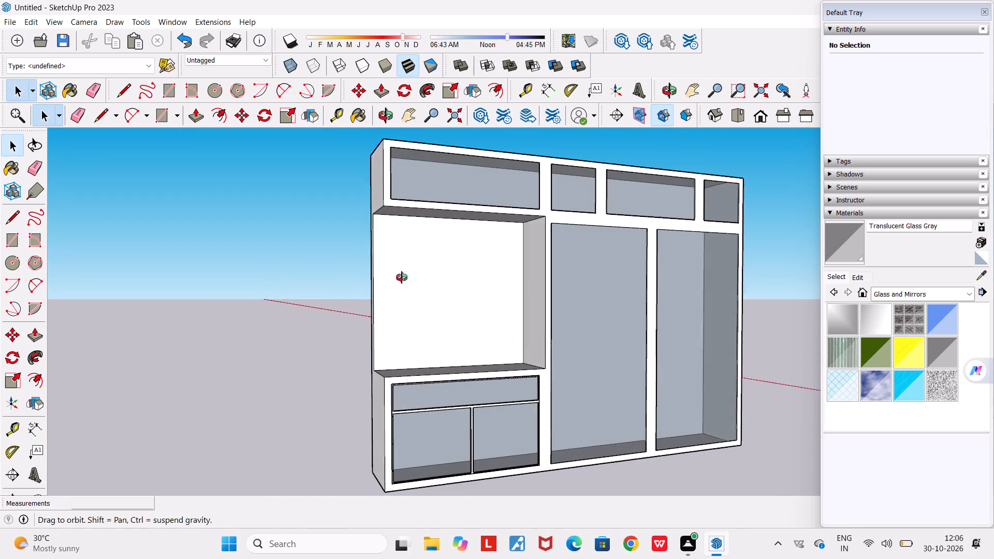
pyautogui.moveTo(402, 277); pyautogui.dragTo(376, 270, button='middle')
pyautogui.scroll(3, 396, 279)
pyautogui.click(173, 90)
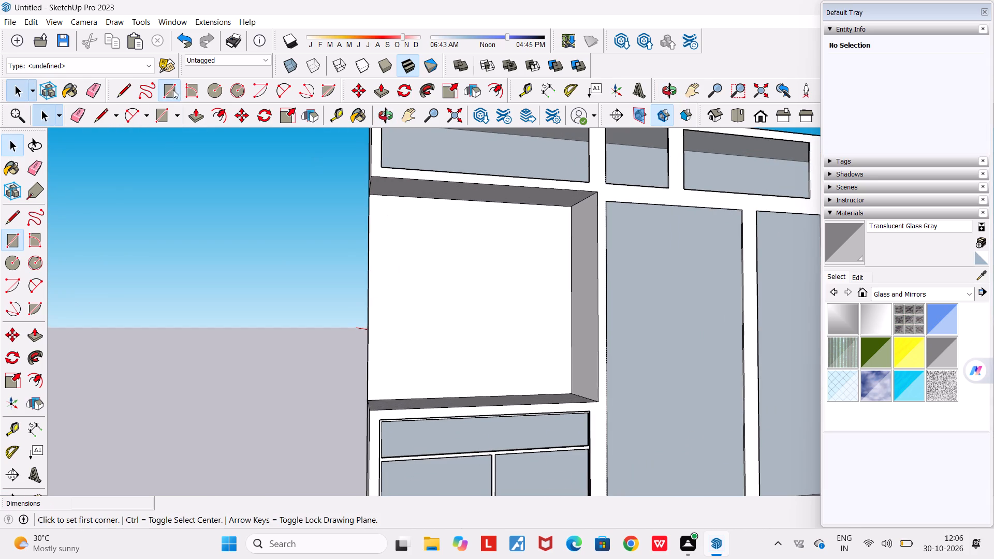
pyautogui.scroll(2, 396, 233)
pyautogui.click(389, 206)
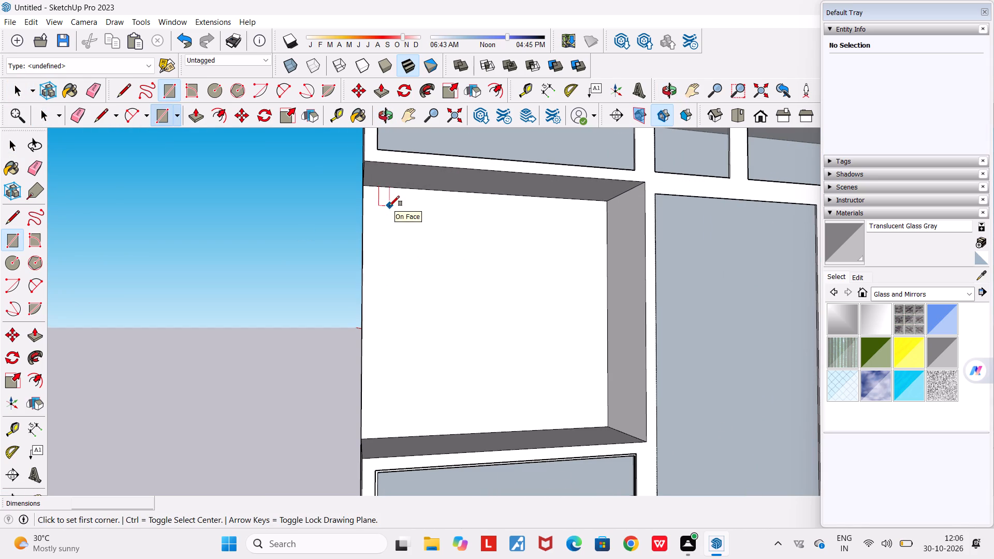
pyautogui.click(594, 410)
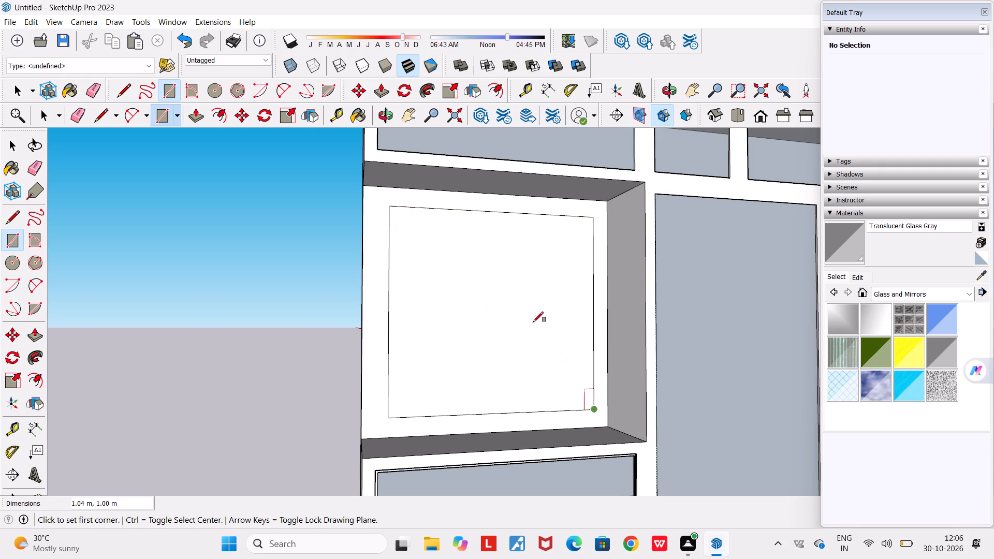
# Offset the niche rectangle inward by about 0.02 m to form a narrow border.
pyautogui.moveTo(531, 318); pyautogui.dragTo(686, 414, button='middle')
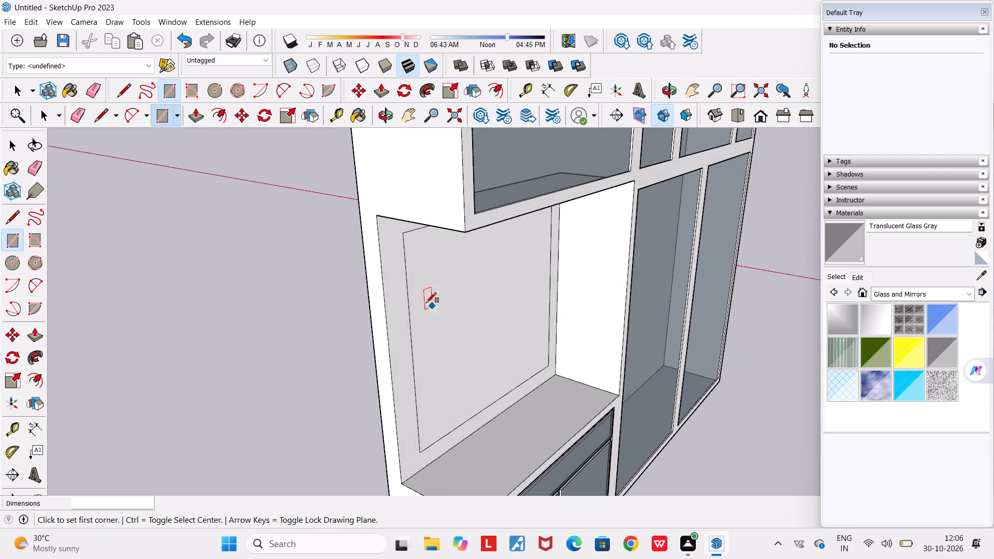
pyautogui.scroll(2, 415, 296)
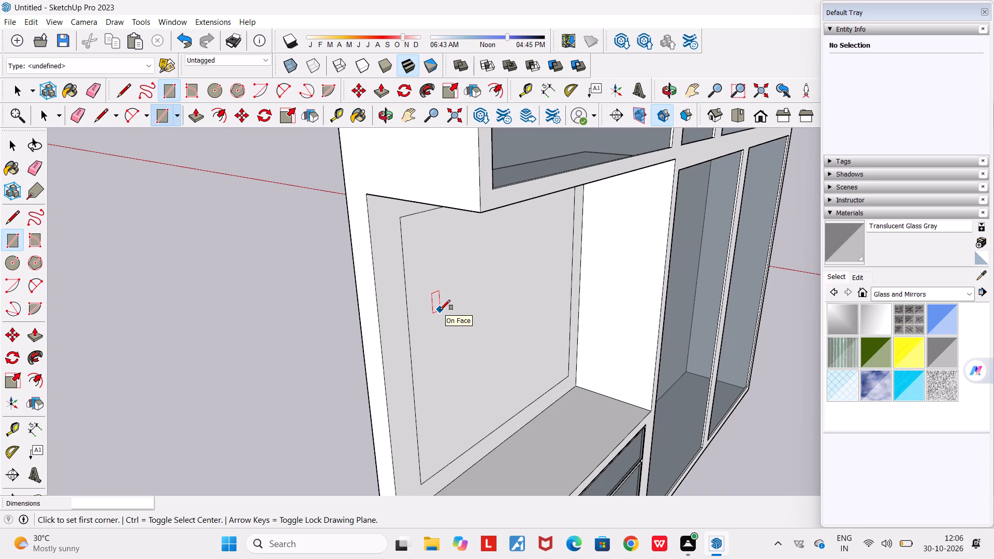
pyautogui.click(217, 119)
pyautogui.moveTo(246, 189); pyautogui.dragTo(255, 202, button='right')
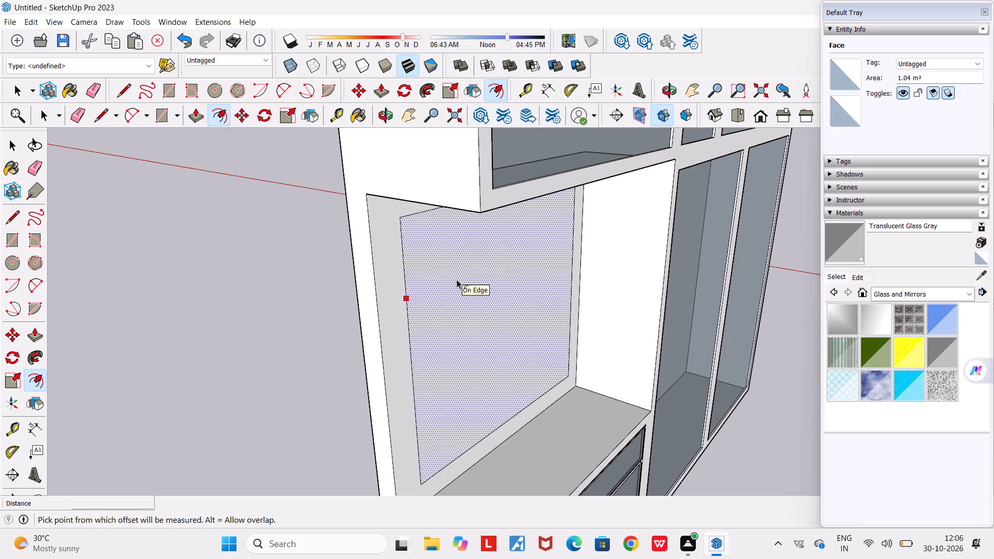
pyautogui.click(457, 279)
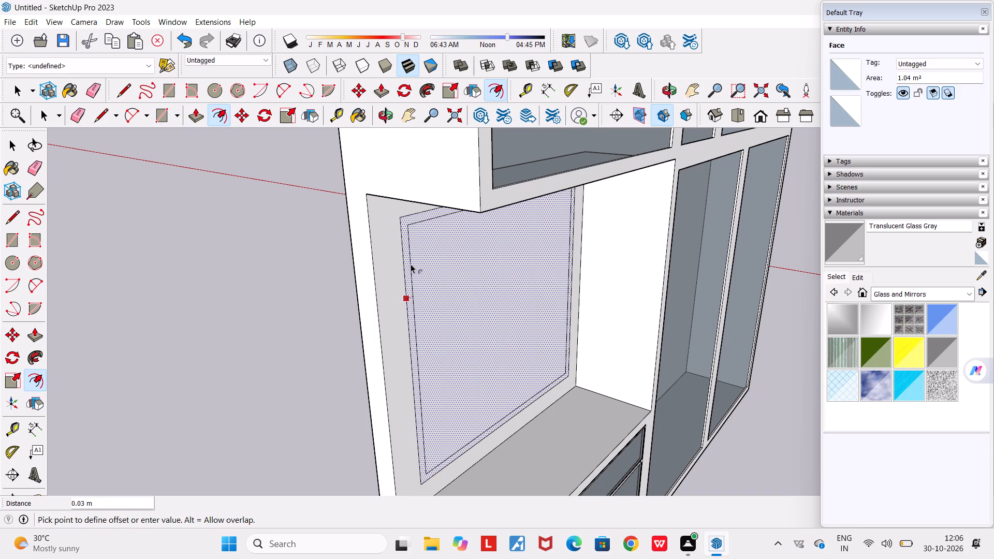
pyautogui.scroll(1, 411, 264)
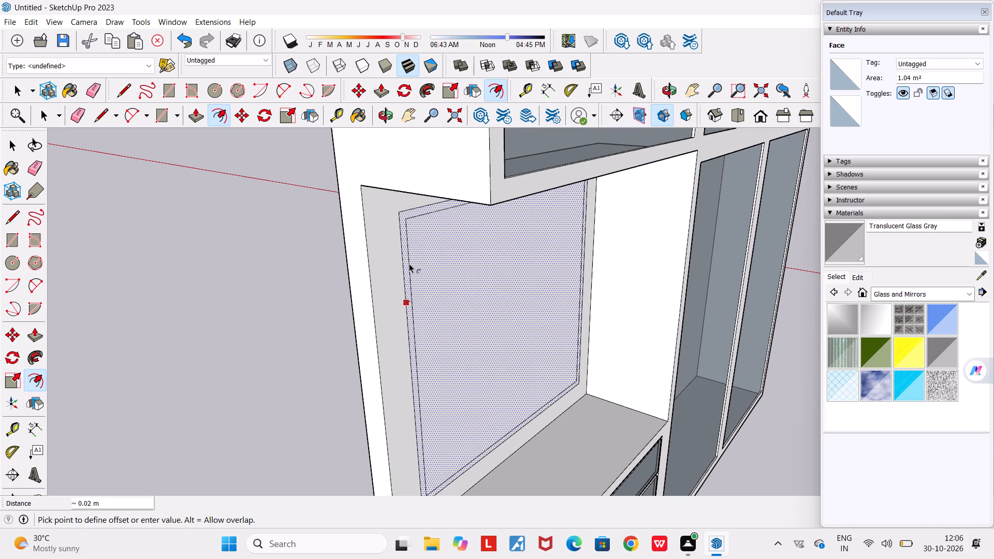
pyautogui.click(409, 263)
# Push the face inside the niche's offset border back by about 0.02 m to recess it.
pyautogui.moveTo(441, 278); pyautogui.dragTo(491, 284, button='middle')
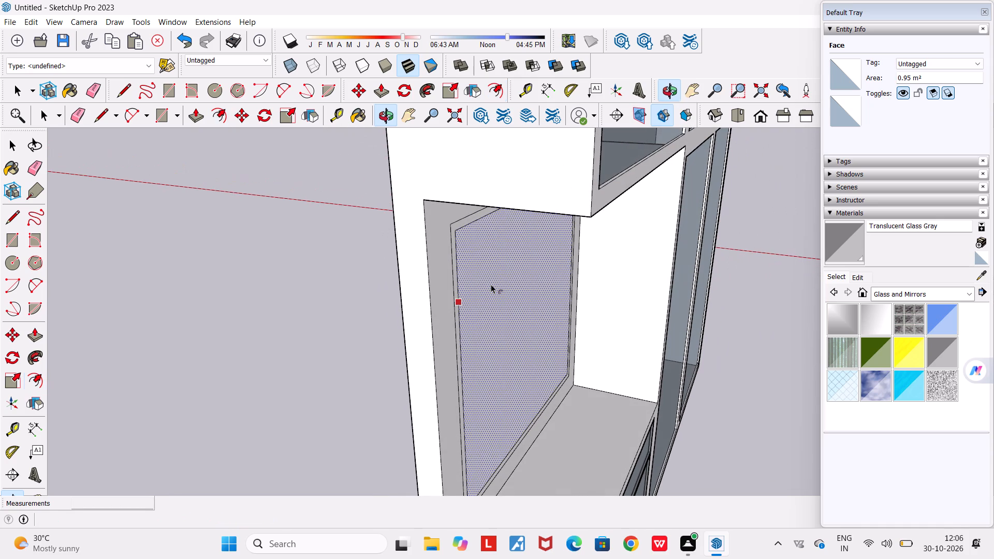
pyautogui.press('space')
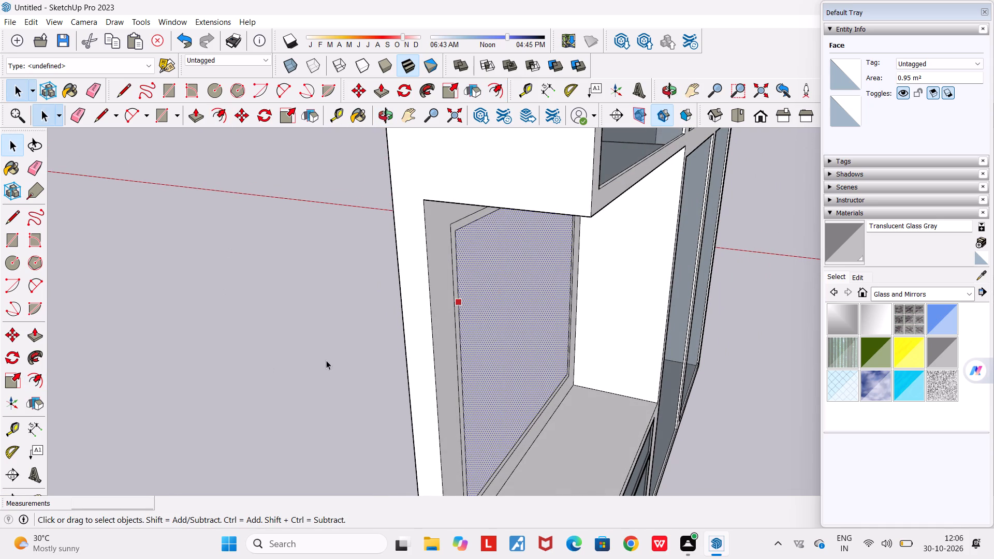
pyautogui.press('Escape')
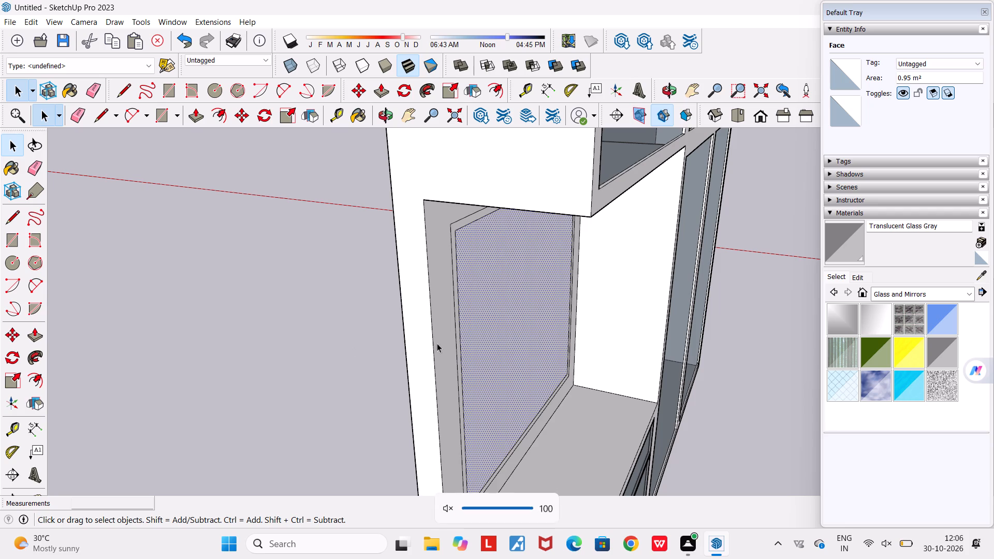
pyautogui.press('space')
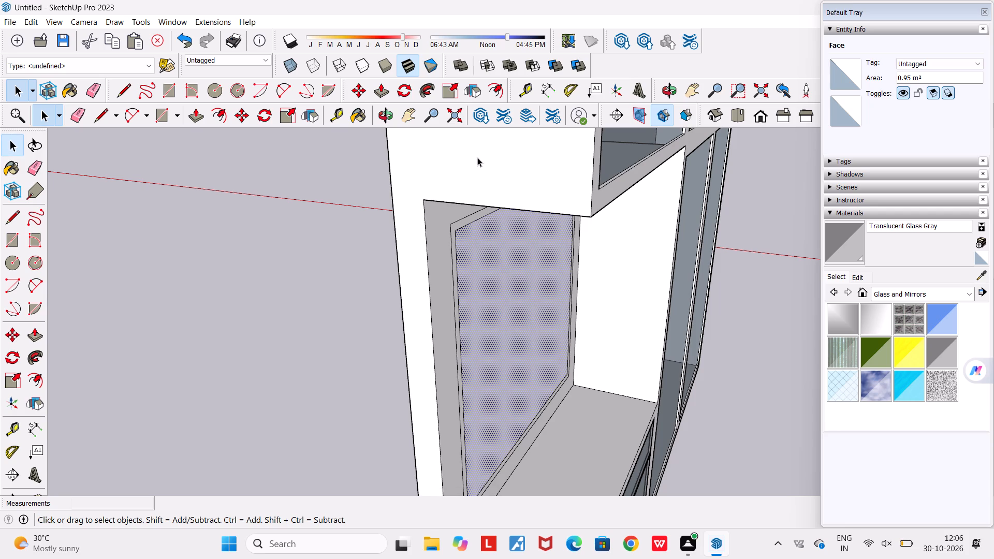
pyautogui.click(379, 92)
pyautogui.scroll(3, 475, 319)
pyautogui.click(475, 319)
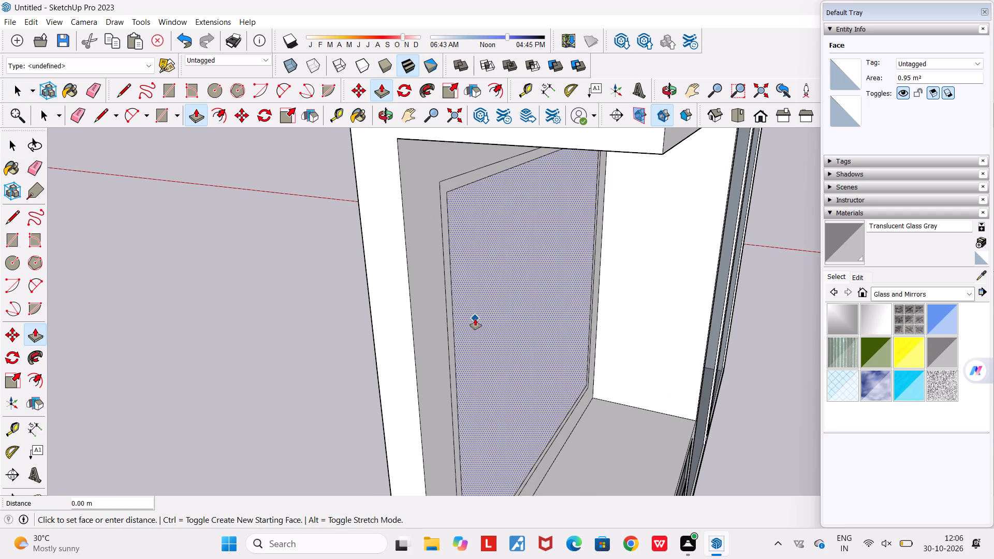
pyautogui.scroll(1, 466, 313)
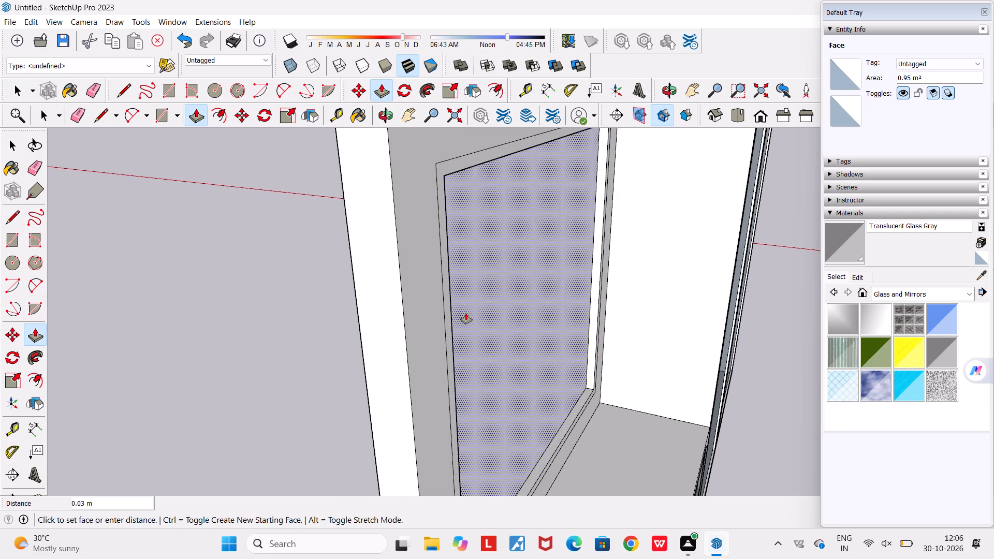
pyautogui.click(467, 313)
# Examine the bordered panel in the niche and the surrounding compartments from several angles.
pyautogui.moveTo(457, 306); pyautogui.dragTo(408, 277, button='middle')
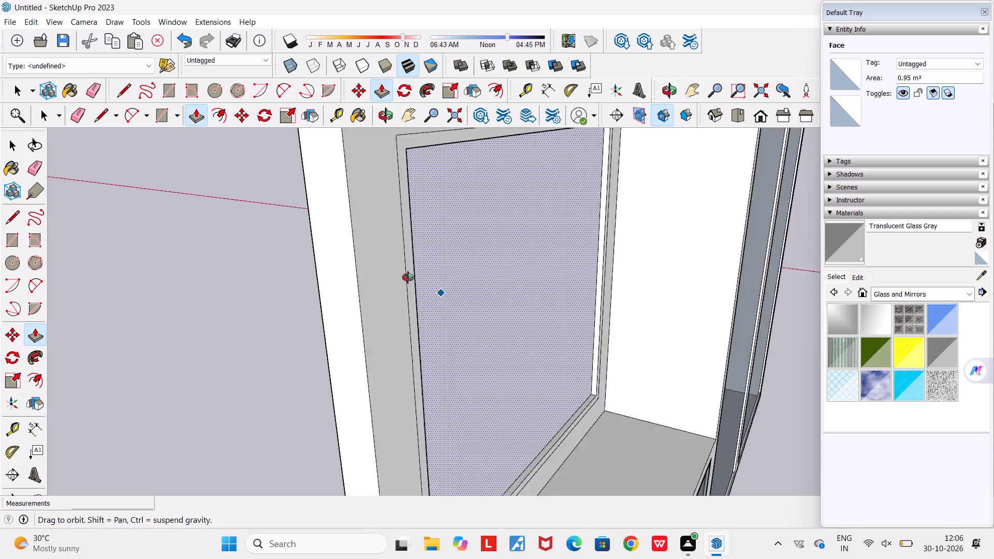
pyautogui.moveTo(408, 277); pyautogui.dragTo(352, 243, button='middle')
pyautogui.scroll(-6, 352, 243)
pyautogui.moveTo(376, 287); pyautogui.dragTo(540, 348, button='middle')
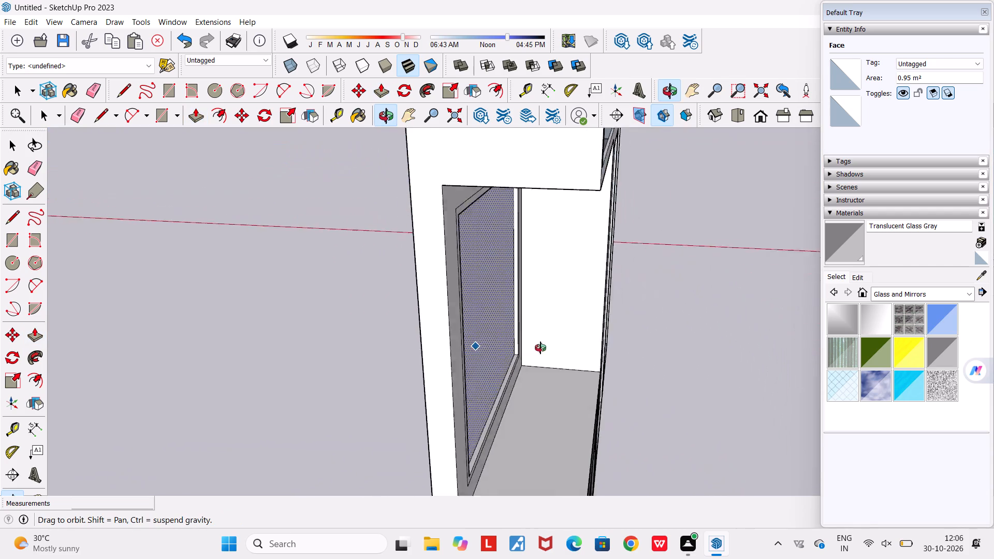
pyautogui.moveTo(540, 348); pyautogui.dragTo(225, 321, button='middle')
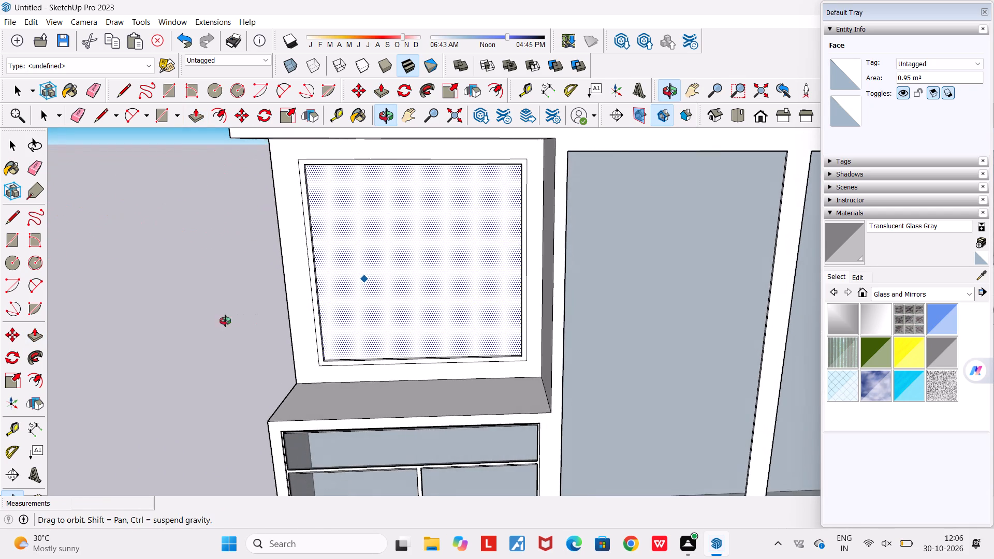
pyautogui.moveTo(225, 321); pyautogui.dragTo(224, 321, button='middle')
pyautogui.scroll(8, 319, 145)
pyautogui.scroll(-2, 327, 151)
pyautogui.moveTo(339, 180); pyautogui.dragTo(247, 122, button='middle')
pyautogui.scroll(-5, 248, 123)
pyautogui.scroll(-3, 309, 332)
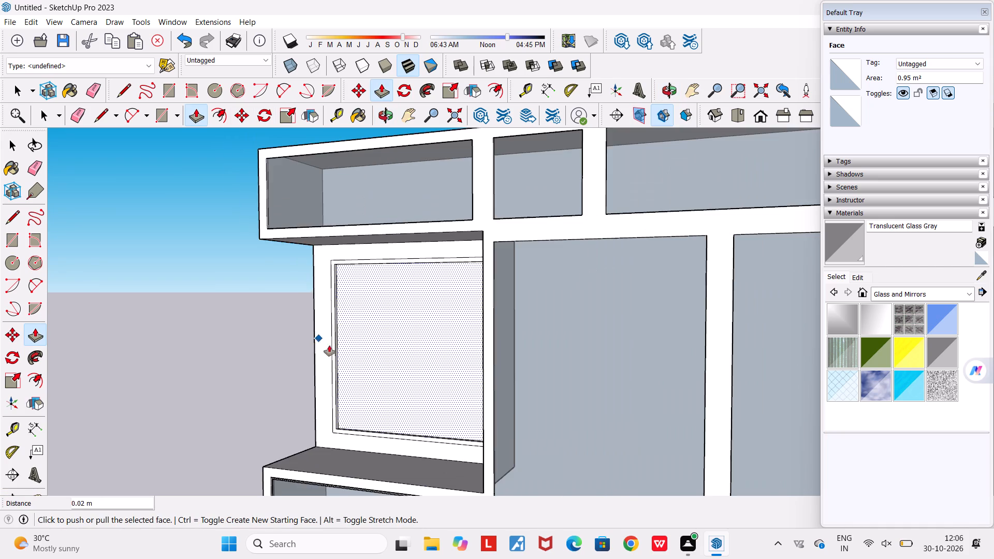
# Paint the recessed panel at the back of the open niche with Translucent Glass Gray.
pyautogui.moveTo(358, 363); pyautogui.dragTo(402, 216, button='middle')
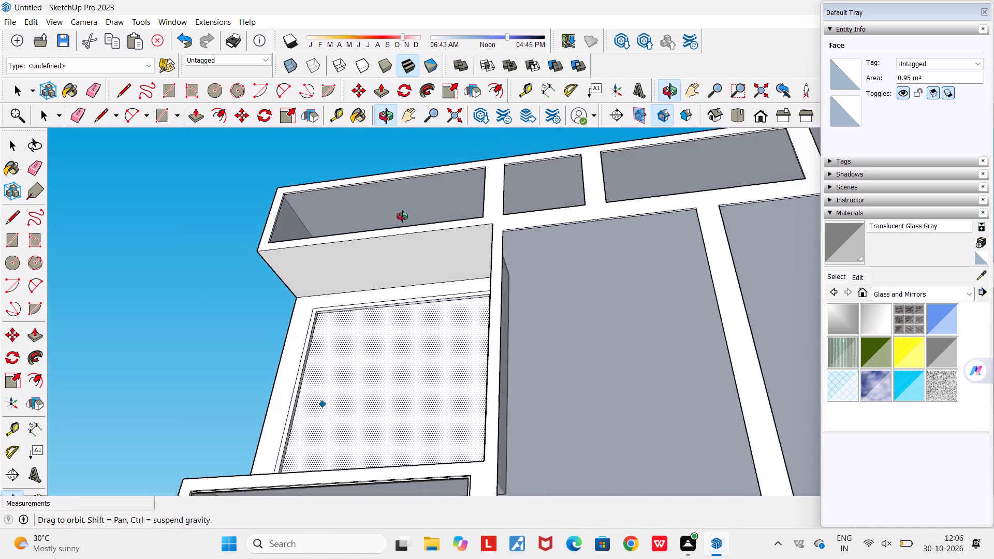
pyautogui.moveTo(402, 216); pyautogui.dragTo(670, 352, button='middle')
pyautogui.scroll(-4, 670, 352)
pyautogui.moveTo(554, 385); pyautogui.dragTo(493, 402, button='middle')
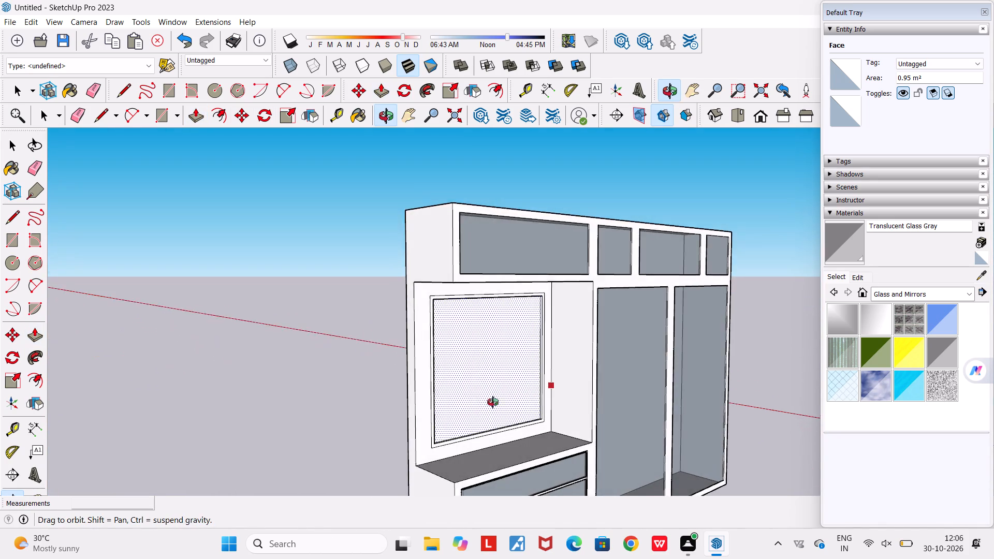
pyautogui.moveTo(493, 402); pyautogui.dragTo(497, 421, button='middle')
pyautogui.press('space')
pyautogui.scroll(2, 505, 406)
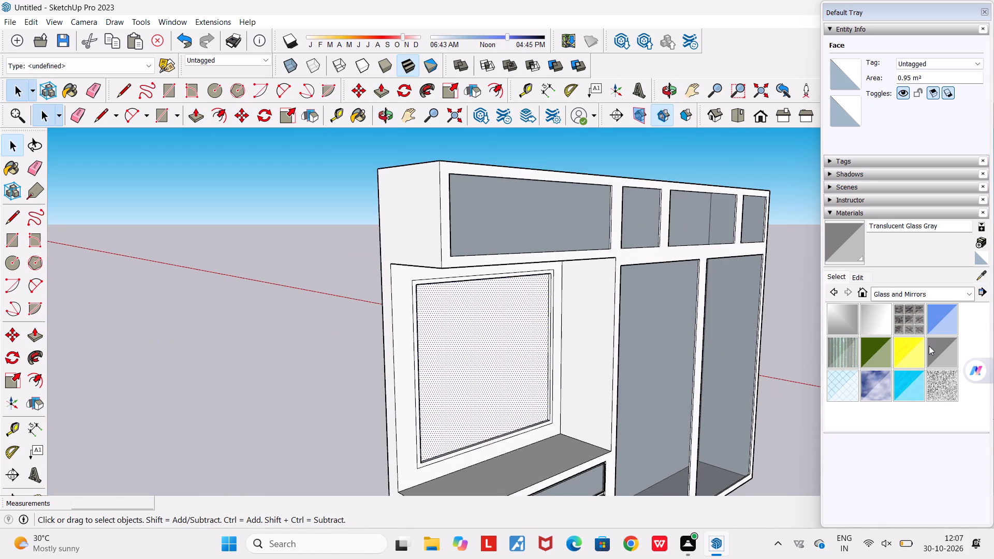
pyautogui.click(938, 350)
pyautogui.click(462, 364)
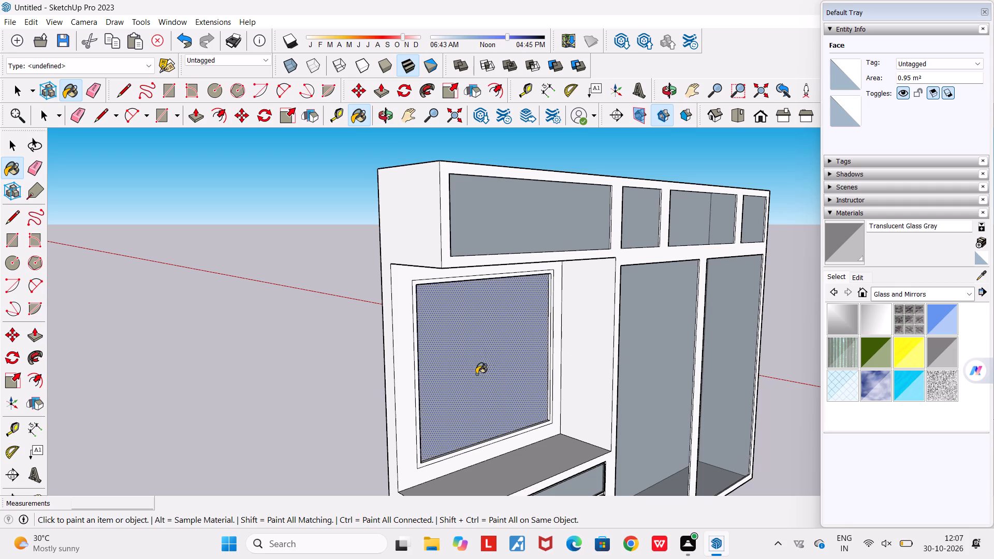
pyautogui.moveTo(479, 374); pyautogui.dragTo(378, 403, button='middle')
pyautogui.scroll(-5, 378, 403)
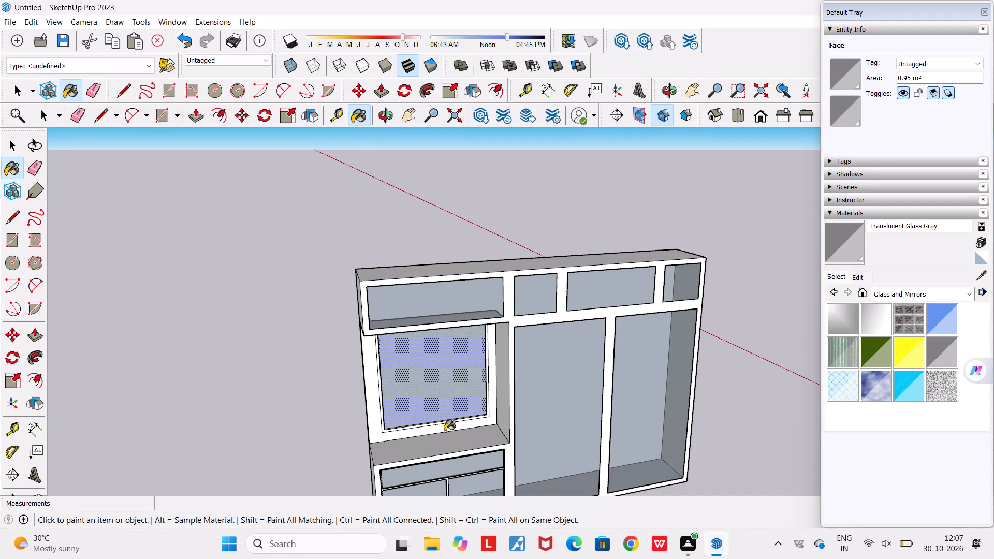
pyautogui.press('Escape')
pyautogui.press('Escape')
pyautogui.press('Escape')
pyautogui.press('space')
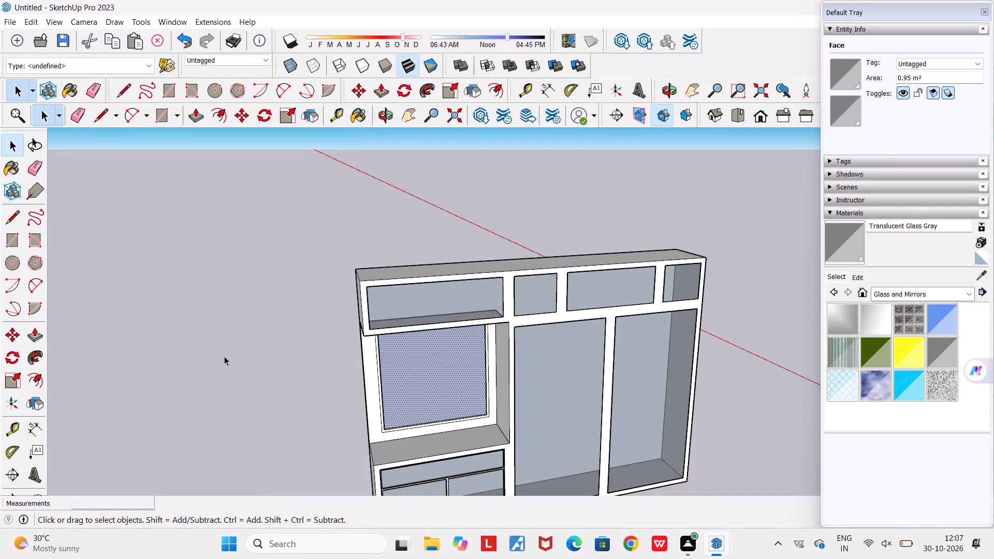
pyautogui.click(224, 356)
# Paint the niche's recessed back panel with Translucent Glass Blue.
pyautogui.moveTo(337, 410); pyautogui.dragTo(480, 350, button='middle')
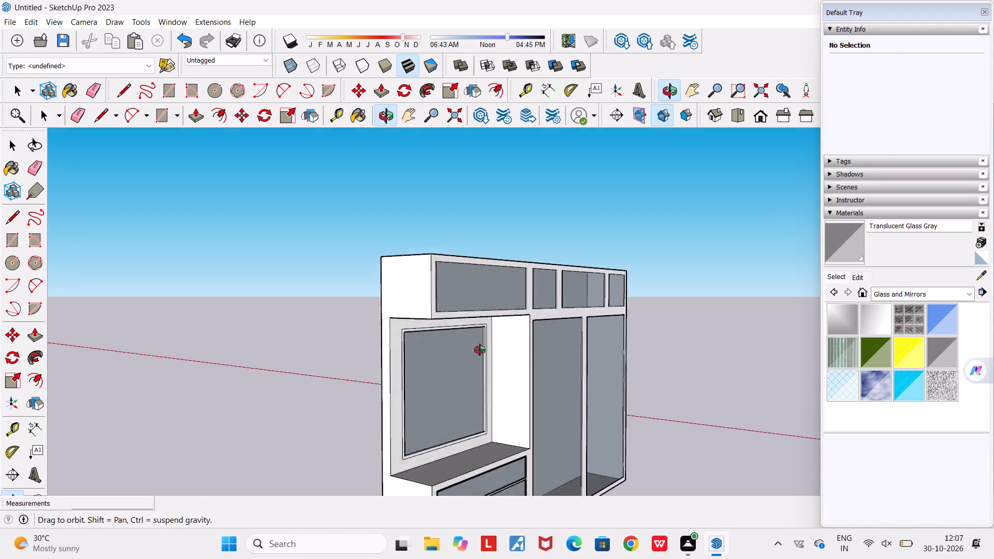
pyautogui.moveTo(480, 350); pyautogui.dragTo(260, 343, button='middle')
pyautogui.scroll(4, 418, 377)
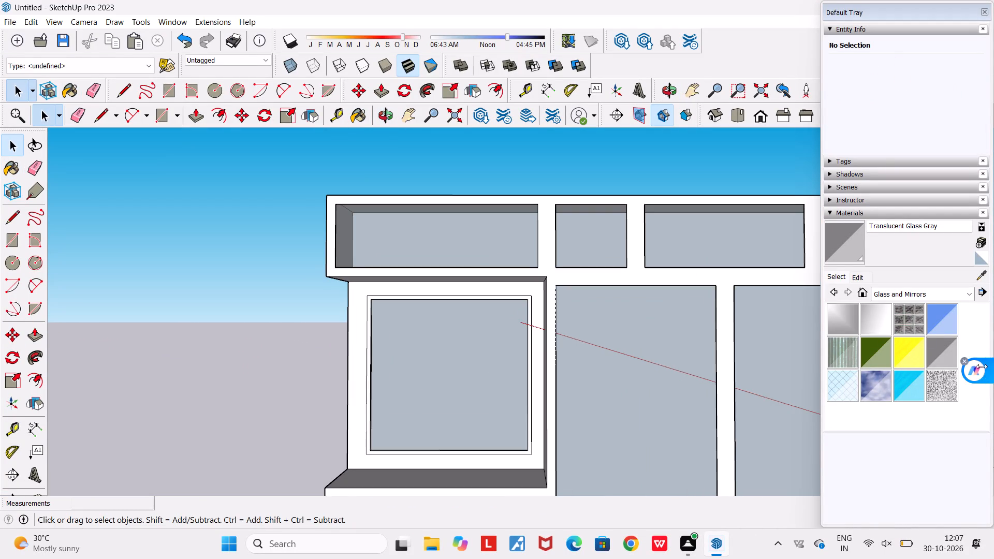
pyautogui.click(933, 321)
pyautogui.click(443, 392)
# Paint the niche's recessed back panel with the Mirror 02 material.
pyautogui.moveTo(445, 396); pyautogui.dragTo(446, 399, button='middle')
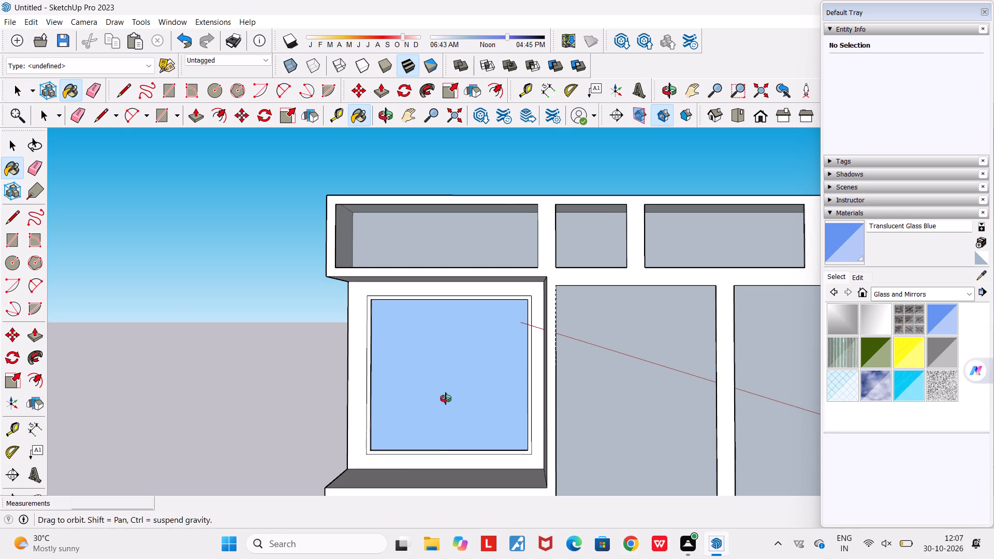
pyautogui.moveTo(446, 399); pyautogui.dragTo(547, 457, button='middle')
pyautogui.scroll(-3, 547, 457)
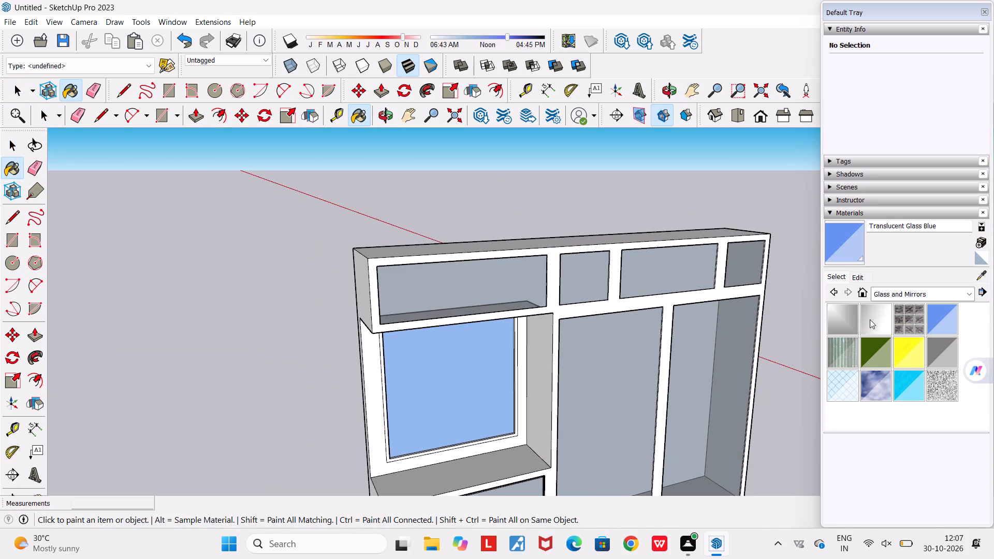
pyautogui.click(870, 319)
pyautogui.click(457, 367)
# Paint the niche's recessed back panel with the Mirror 01 material.
pyautogui.moveTo(470, 370); pyautogui.dragTo(471, 372, button='middle')
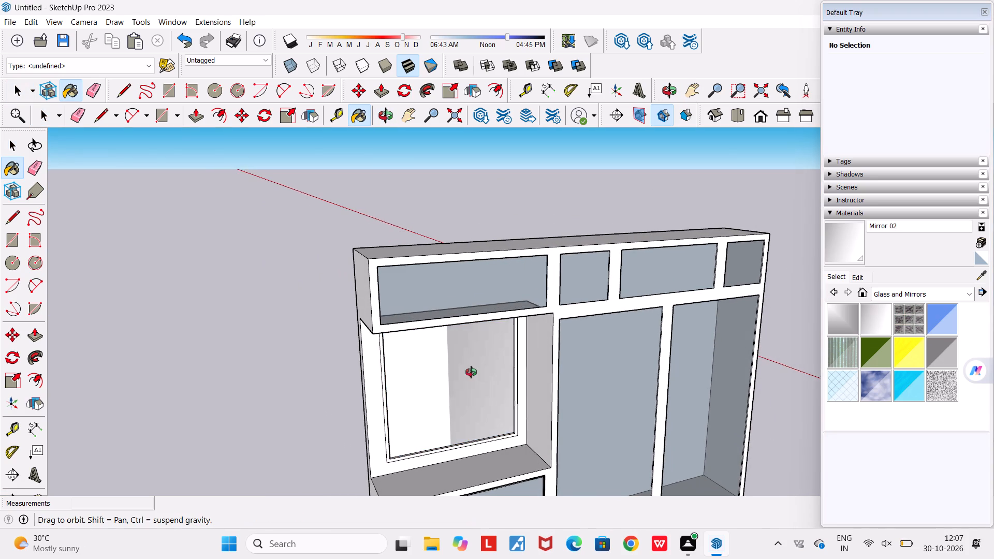
pyautogui.moveTo(471, 372); pyautogui.dragTo(619, 344, button='middle')
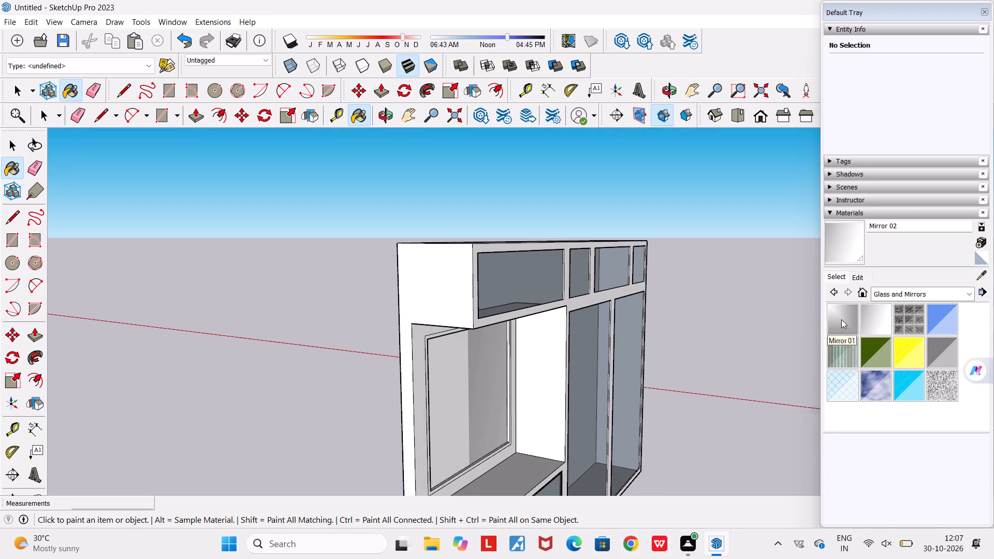
pyautogui.click(841, 319)
pyautogui.click(475, 388)
# Examine the mirror panel and the whole wardrobe block from the front and from above, and leave the Paint tool.
pyautogui.moveTo(480, 395); pyautogui.dragTo(252, 398, button='middle')
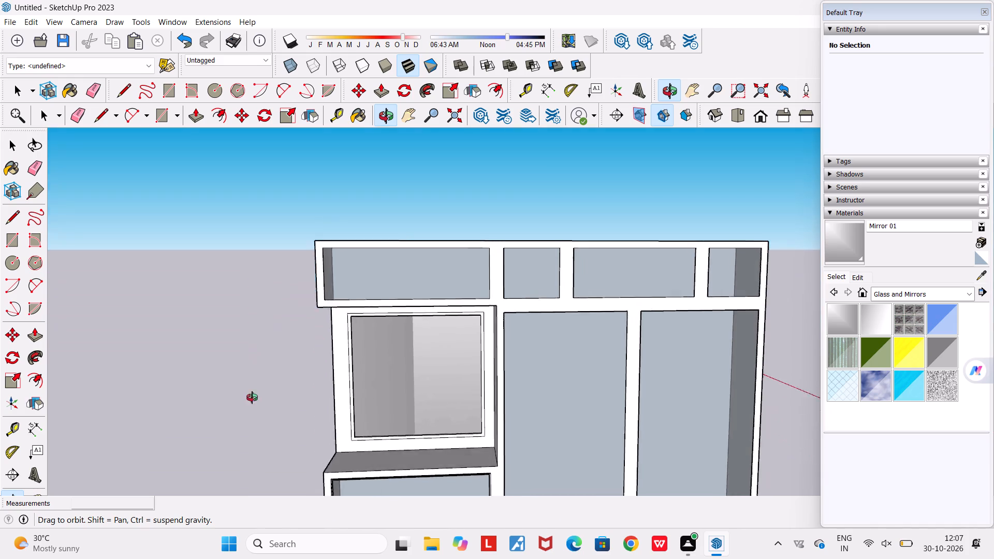
pyautogui.moveTo(252, 398); pyautogui.dragTo(269, 416, button='middle')
pyautogui.scroll(-5, 270, 416)
pyautogui.scroll(2, 391, 460)
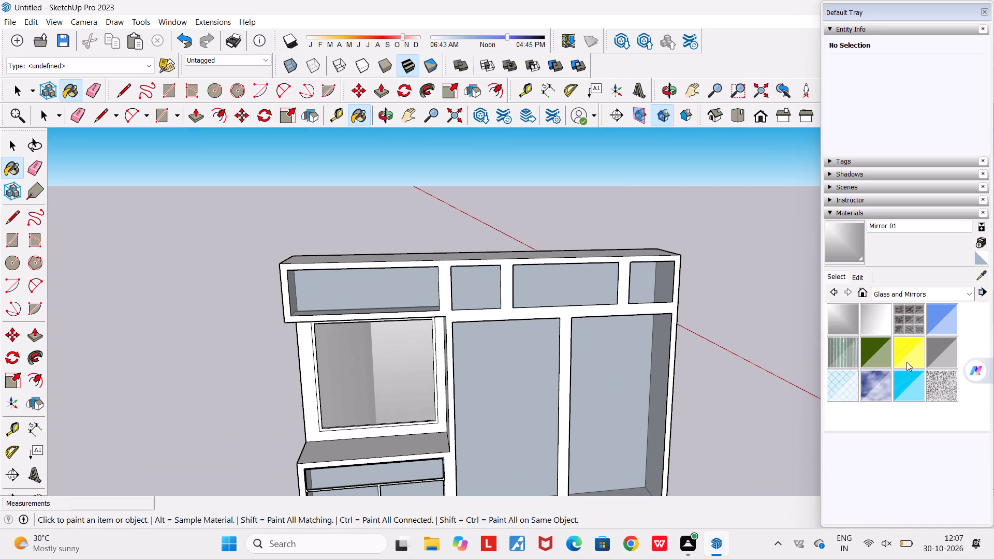
pyautogui.scroll(-5, 399, 390)
pyautogui.middleClick(389, 384)
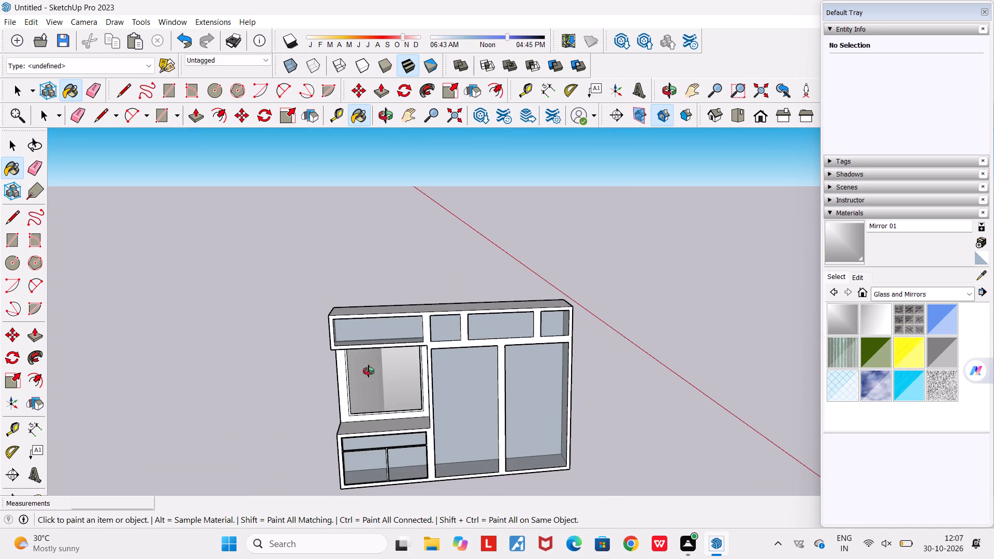
pyautogui.scroll(-4, 391, 387)
pyautogui.scroll(8, 393, 463)
pyautogui.scroll(1, 447, 495)
pyautogui.moveTo(431, 484); pyautogui.dragTo(377, 447, button='middle')
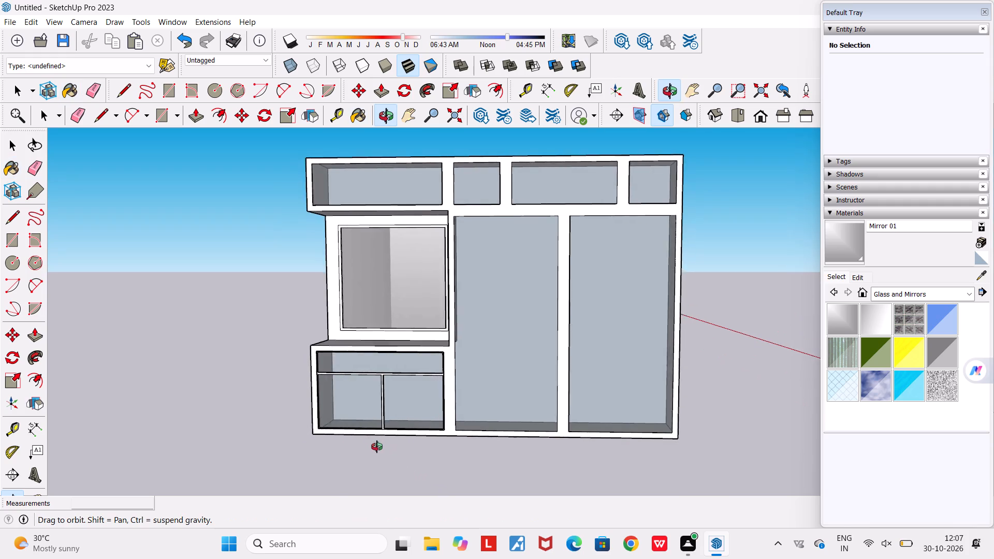
pyautogui.moveTo(377, 447); pyautogui.dragTo(380, 448, button='middle')
pyautogui.scroll(-3, 381, 448)
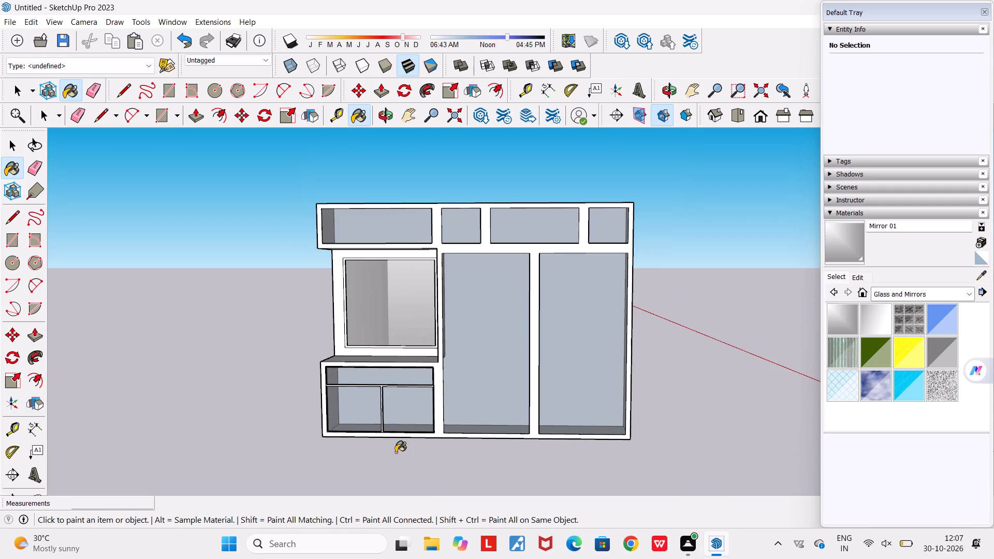
pyautogui.press('Escape')
pyautogui.scroll(-3, 383, 446)
pyautogui.press('space')
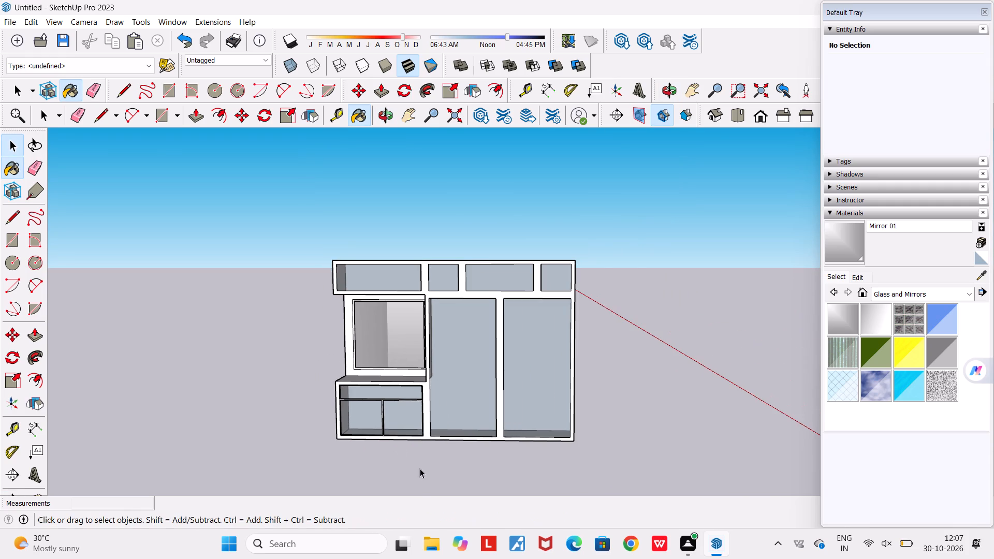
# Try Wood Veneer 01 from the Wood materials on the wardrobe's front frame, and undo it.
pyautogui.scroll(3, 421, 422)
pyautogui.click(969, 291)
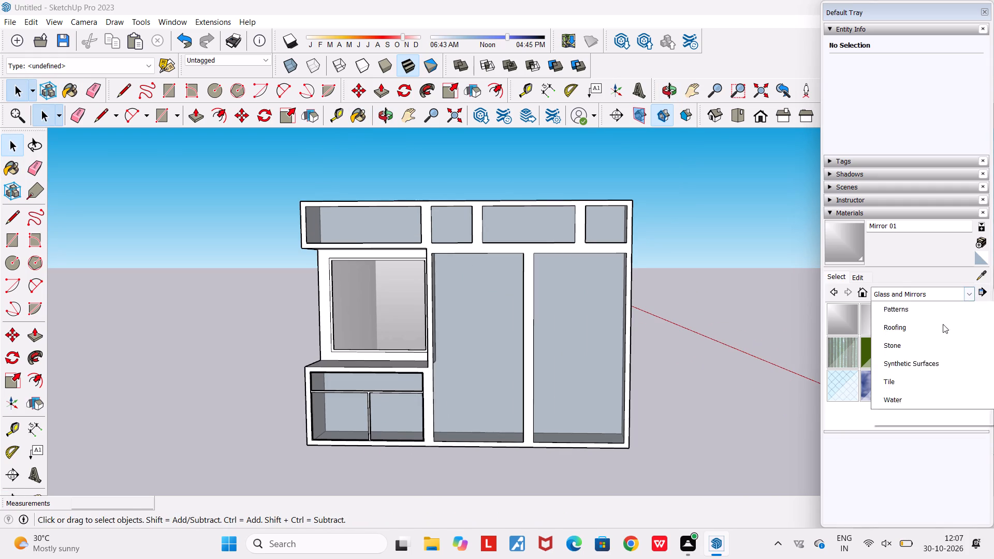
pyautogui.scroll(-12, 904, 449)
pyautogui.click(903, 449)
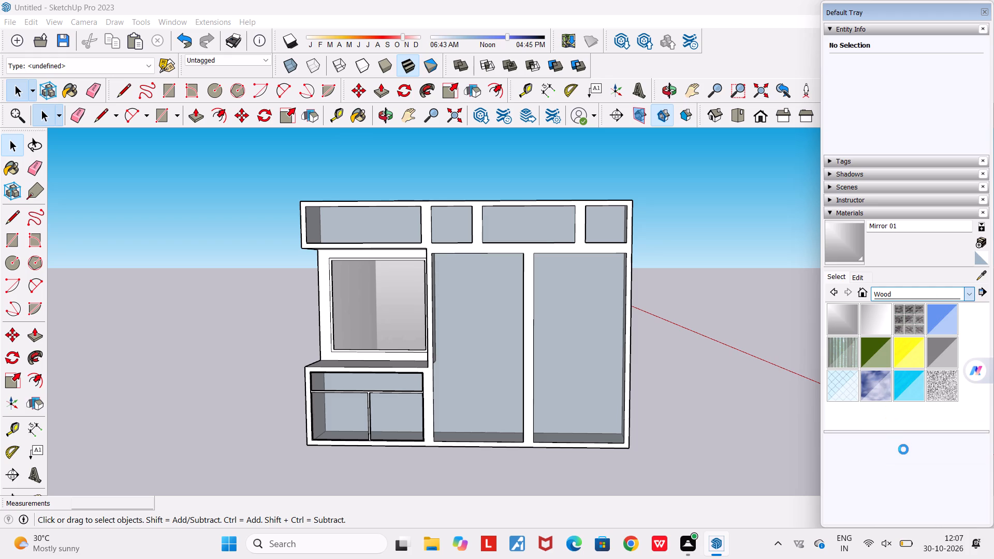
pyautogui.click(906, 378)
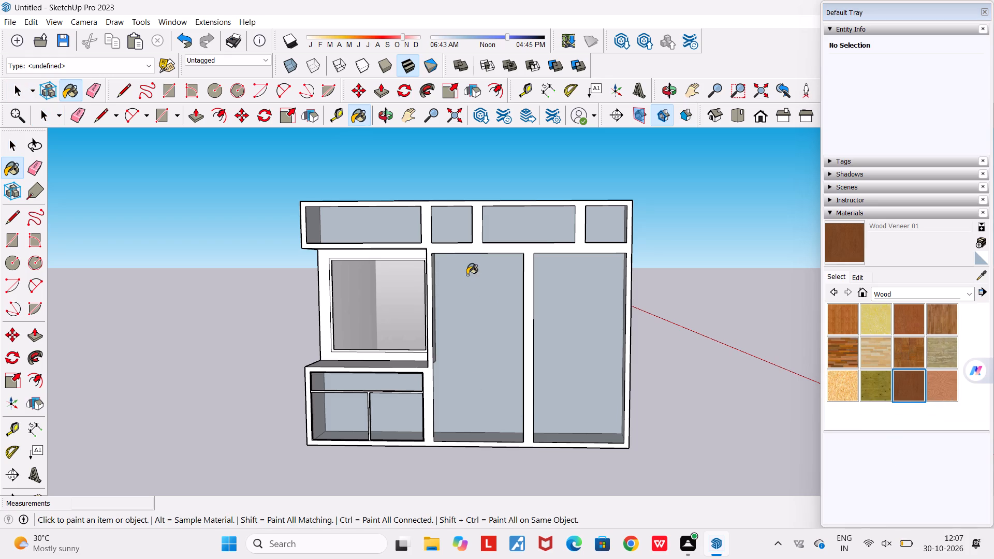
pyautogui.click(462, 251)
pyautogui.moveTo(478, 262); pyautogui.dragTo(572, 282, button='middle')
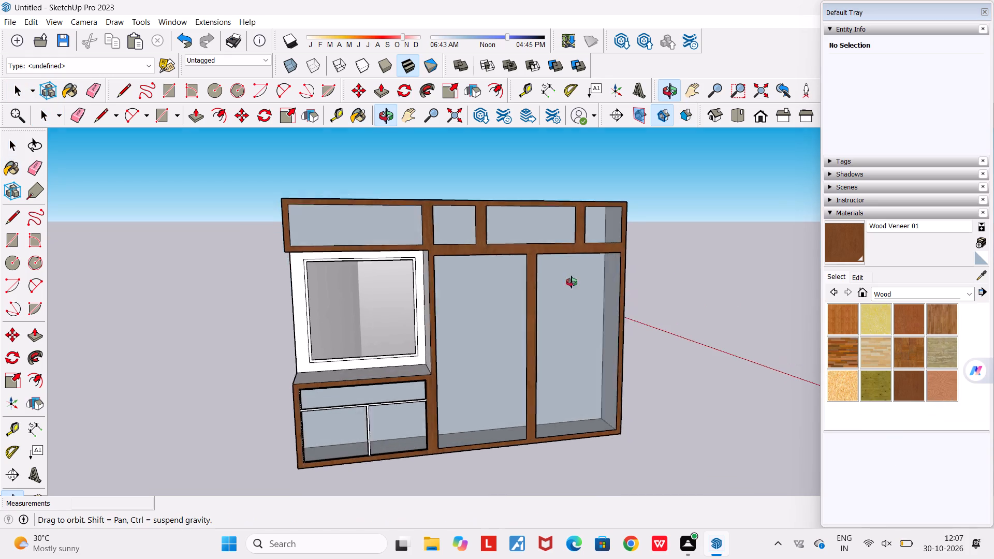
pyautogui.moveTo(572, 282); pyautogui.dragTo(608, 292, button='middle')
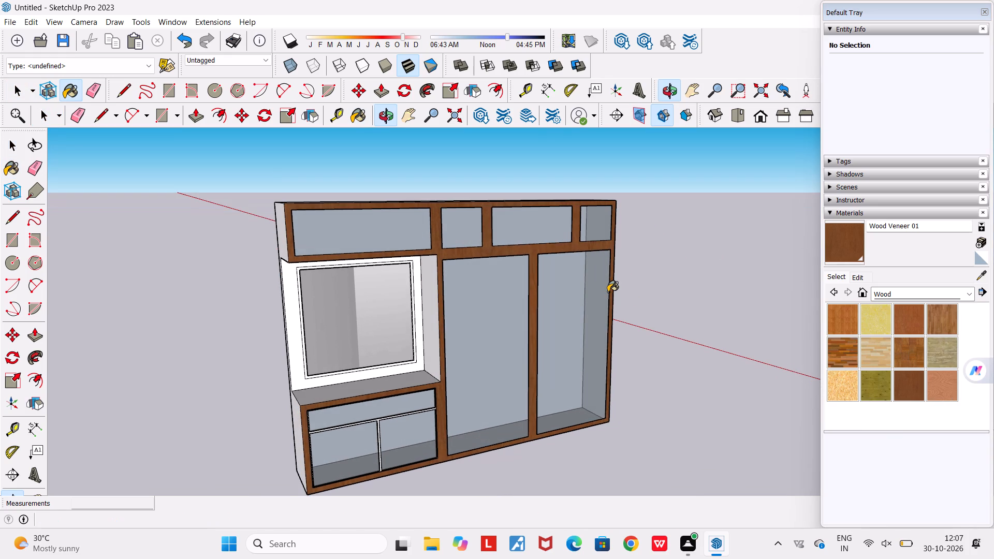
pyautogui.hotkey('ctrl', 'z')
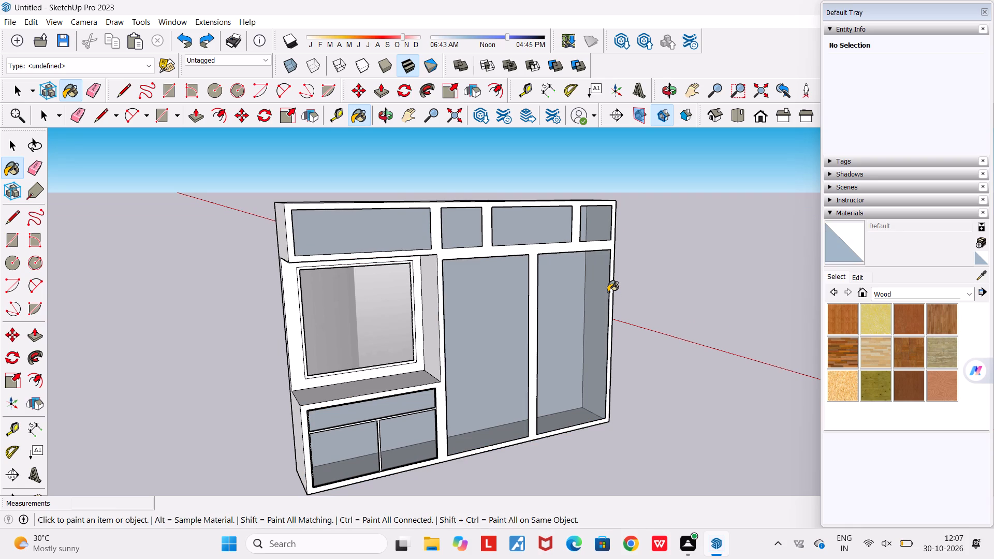
# Switch the material library to the Colors collection and look through its swatches.
pyautogui.scroll(-2, 608, 292)
pyautogui.click(956, 291)
pyautogui.scroll(2, 919, 406)
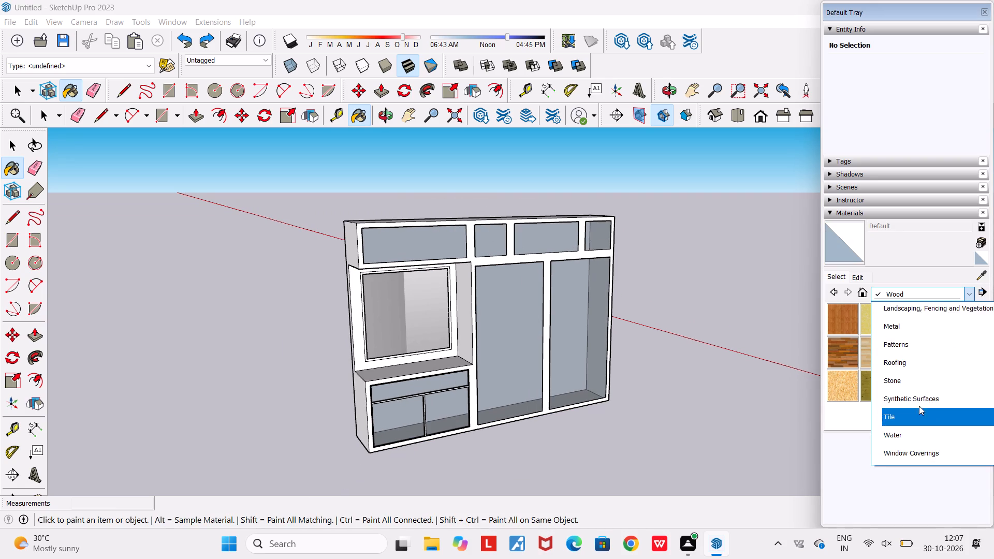
pyautogui.scroll(2, 919, 406)
pyautogui.scroll(2, 911, 343)
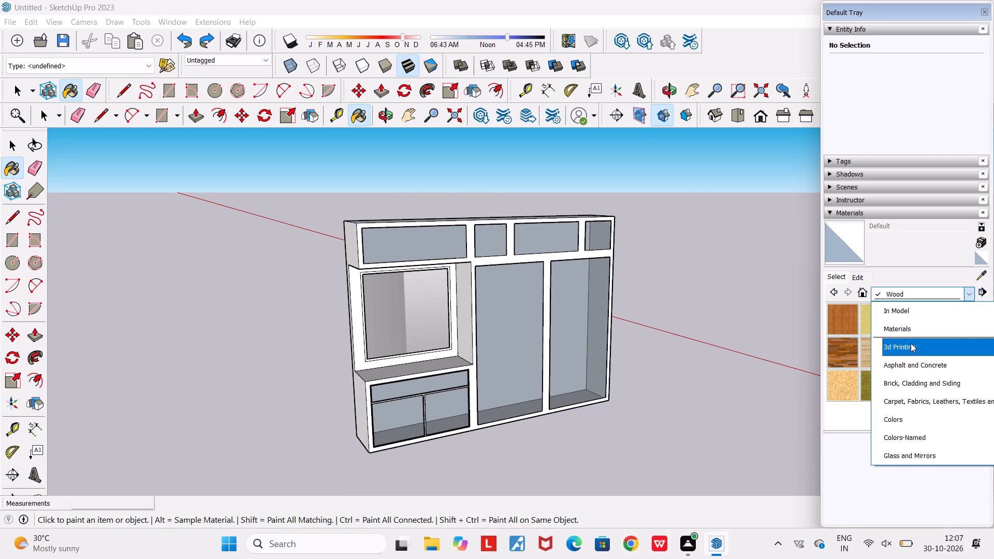
pyautogui.scroll(-1, 911, 343)
pyautogui.click(910, 358)
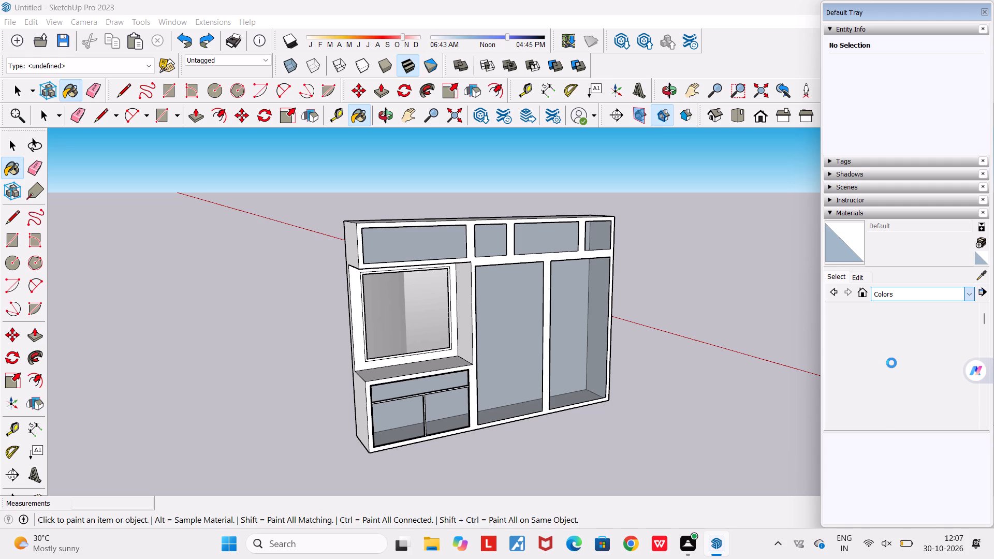
pyautogui.scroll(-4, 891, 363)
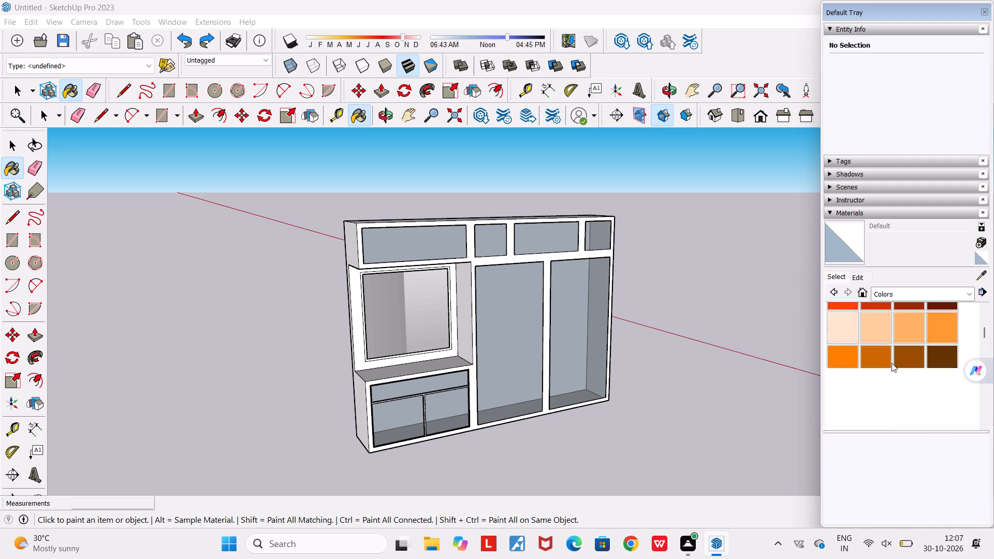
pyautogui.scroll(-8, 891, 363)
pyautogui.scroll(7, 891, 363)
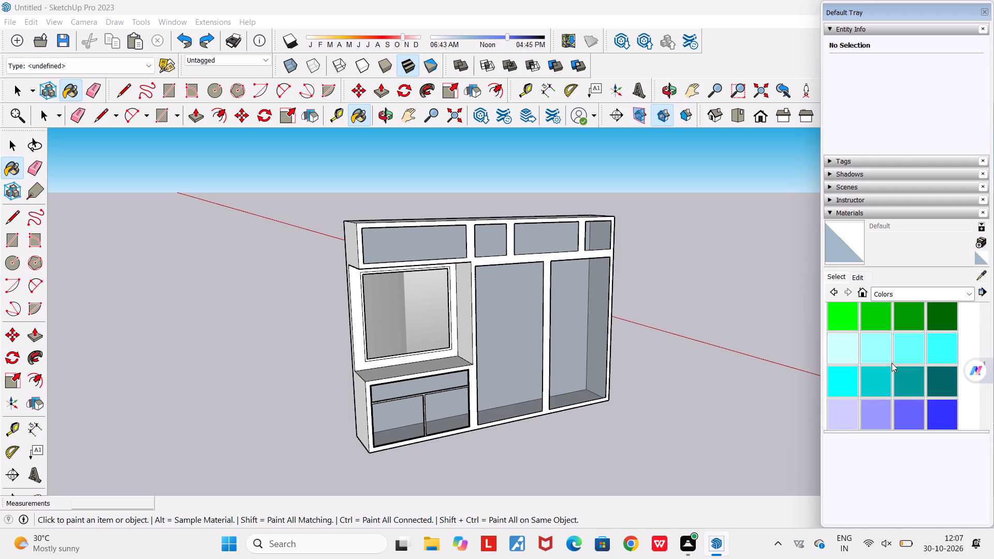
pyautogui.scroll(9, 891, 363)
# Hide the Default Tray and return to the Select tool.
pyautogui.click(985, 13)
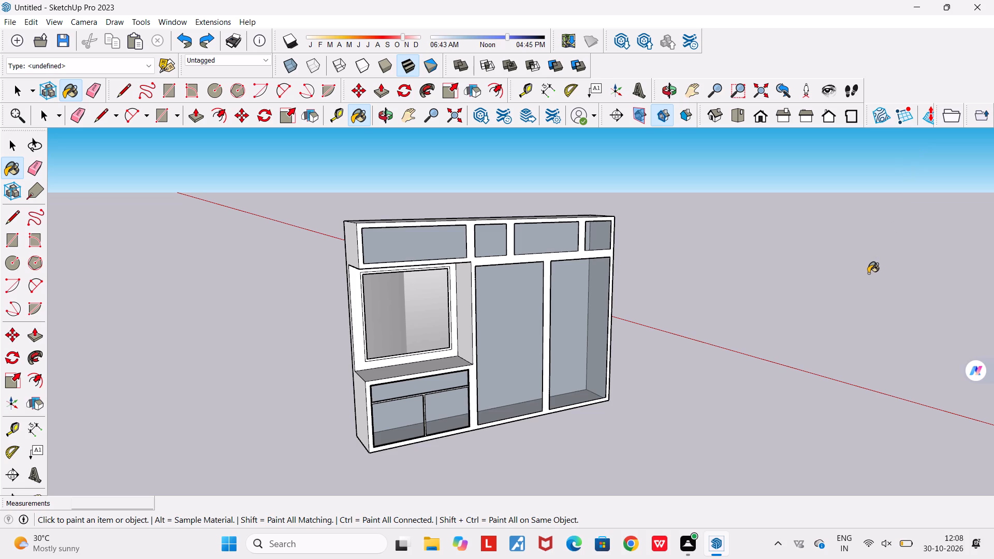
pyautogui.press('space')
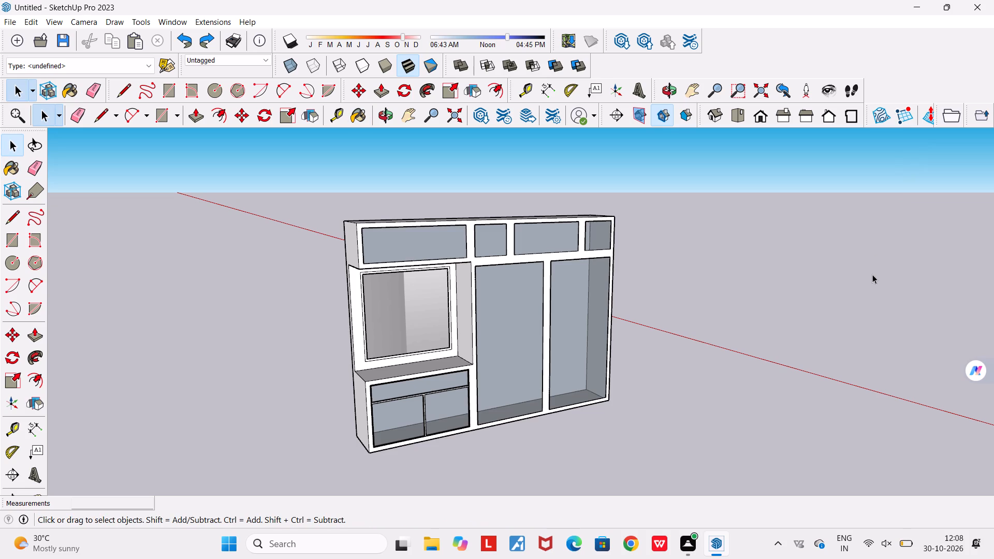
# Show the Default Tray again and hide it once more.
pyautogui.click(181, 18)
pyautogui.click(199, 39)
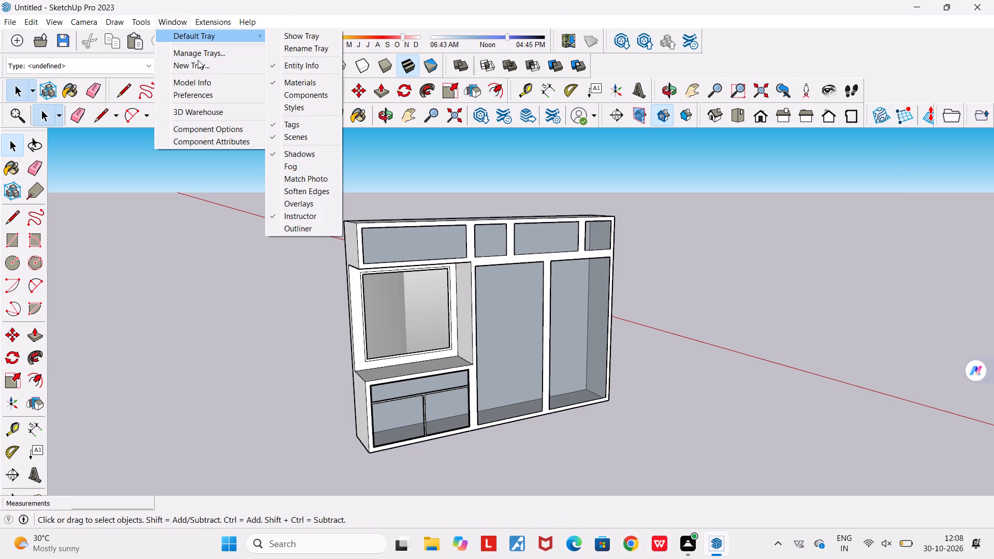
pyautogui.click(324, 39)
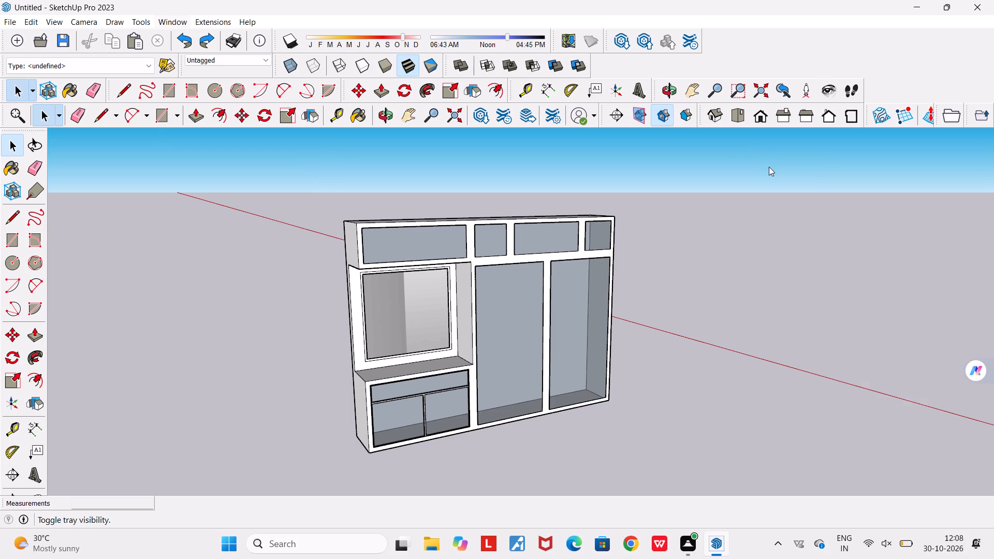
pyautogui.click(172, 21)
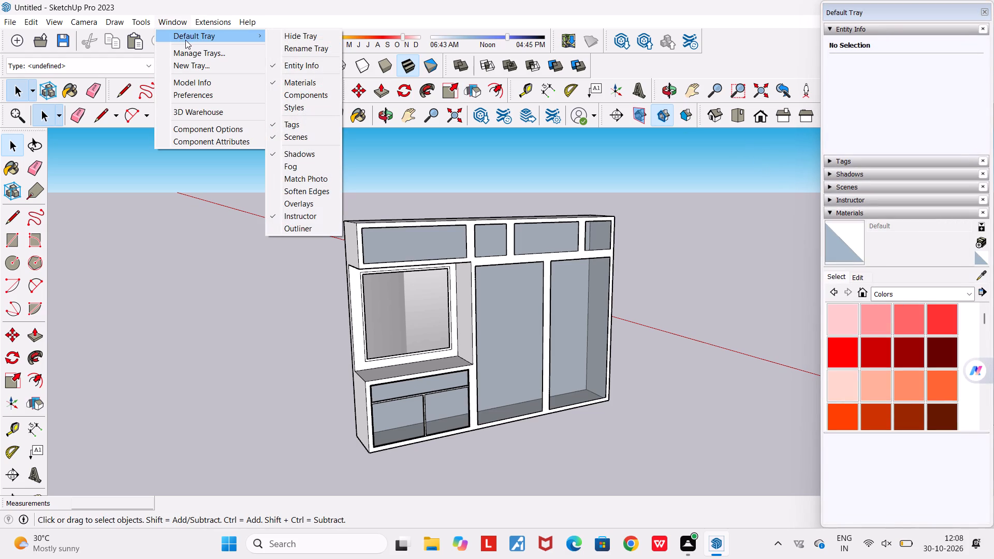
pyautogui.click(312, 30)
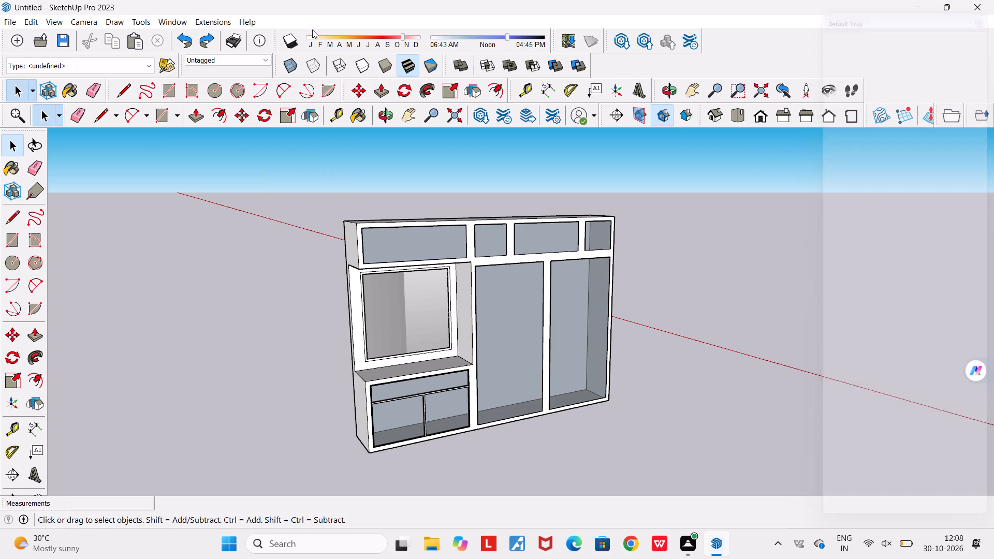
# Show the Default Tray again to bring back the material library.
pyautogui.click(185, 20)
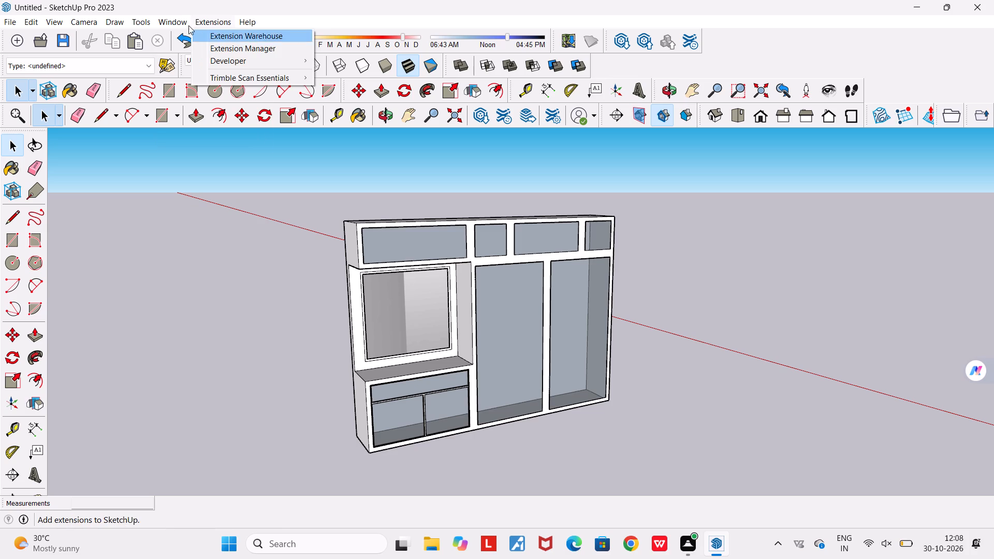
pyautogui.click(182, 21)
pyautogui.click(176, 22)
pyautogui.click(186, 32)
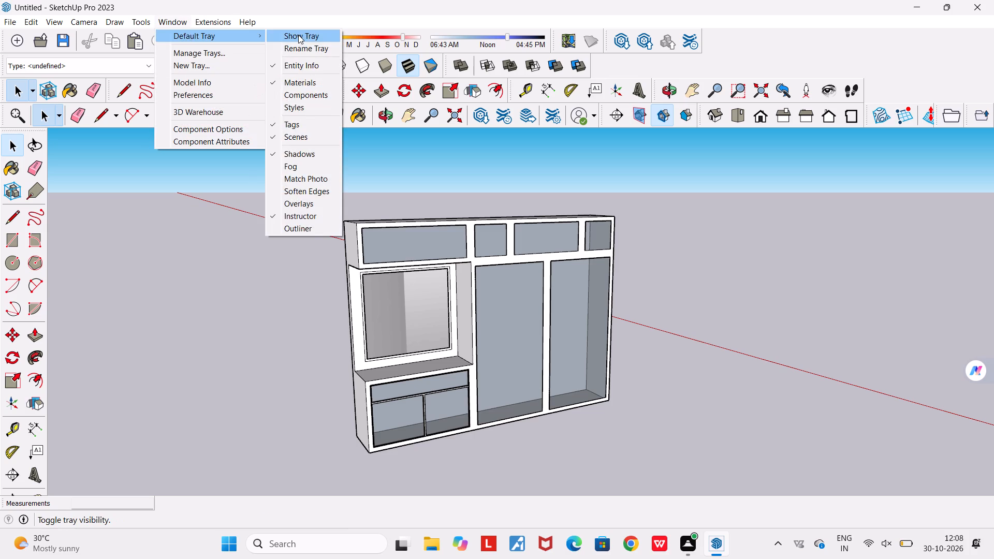
pyautogui.click(298, 35)
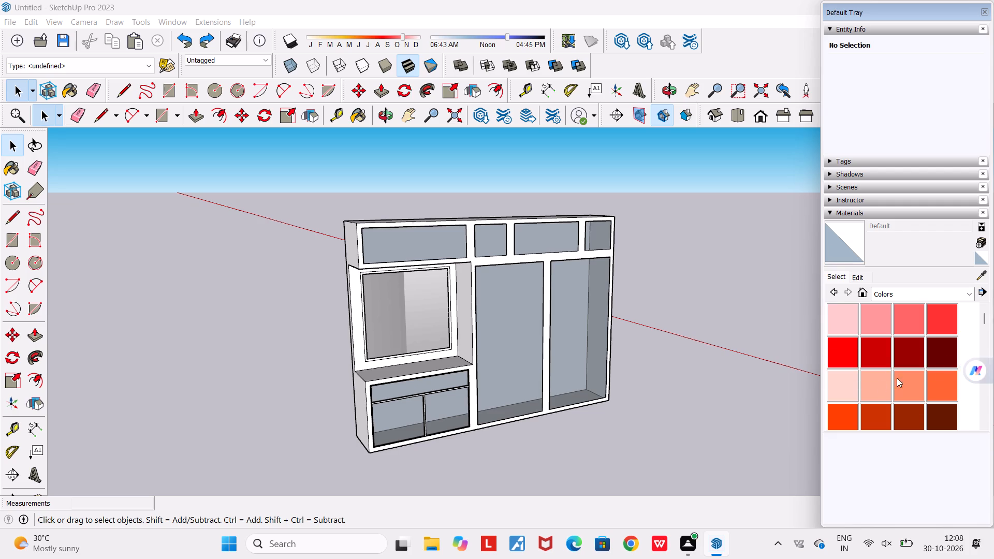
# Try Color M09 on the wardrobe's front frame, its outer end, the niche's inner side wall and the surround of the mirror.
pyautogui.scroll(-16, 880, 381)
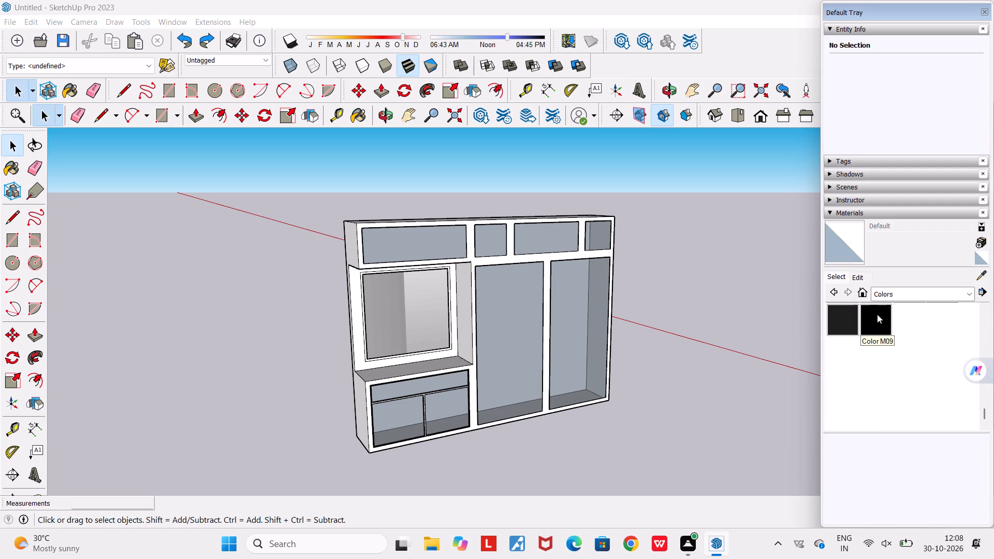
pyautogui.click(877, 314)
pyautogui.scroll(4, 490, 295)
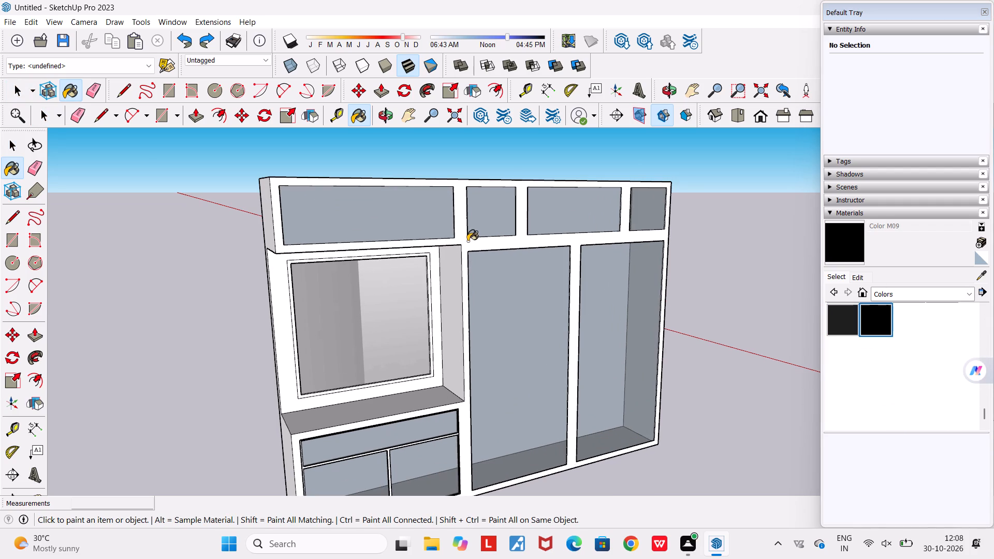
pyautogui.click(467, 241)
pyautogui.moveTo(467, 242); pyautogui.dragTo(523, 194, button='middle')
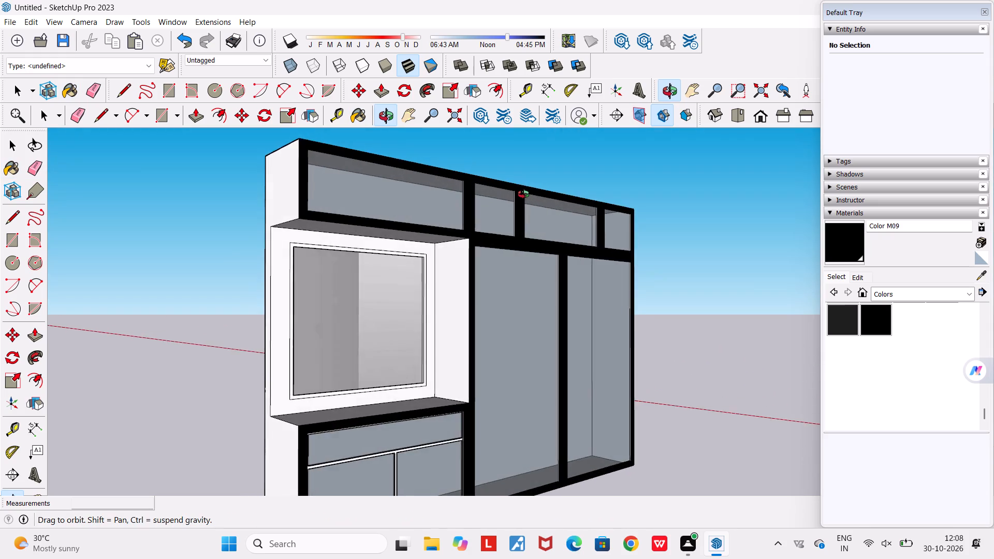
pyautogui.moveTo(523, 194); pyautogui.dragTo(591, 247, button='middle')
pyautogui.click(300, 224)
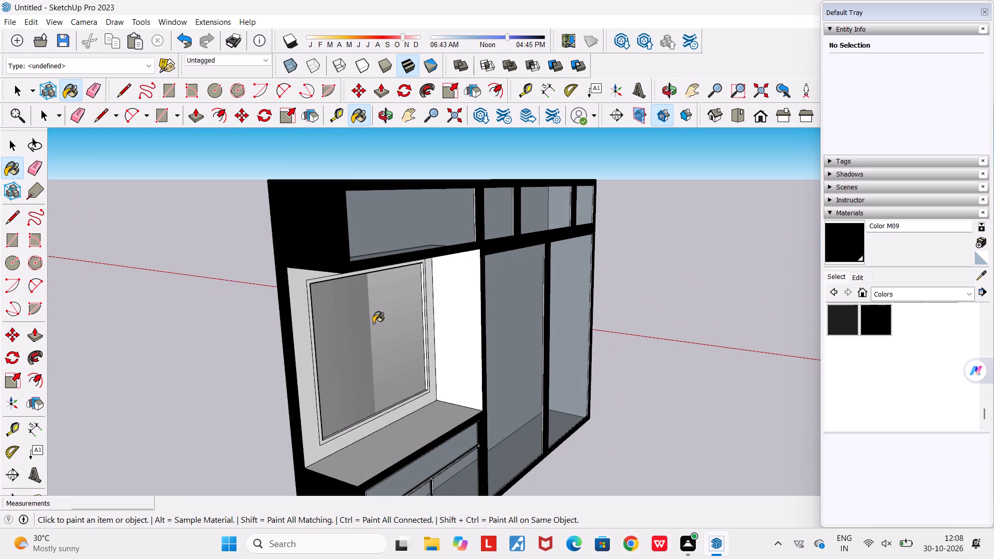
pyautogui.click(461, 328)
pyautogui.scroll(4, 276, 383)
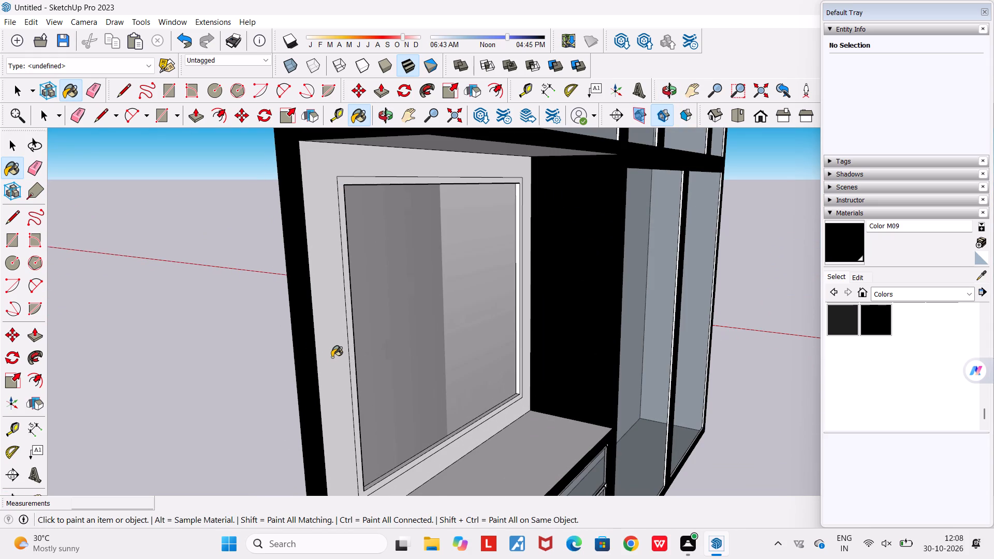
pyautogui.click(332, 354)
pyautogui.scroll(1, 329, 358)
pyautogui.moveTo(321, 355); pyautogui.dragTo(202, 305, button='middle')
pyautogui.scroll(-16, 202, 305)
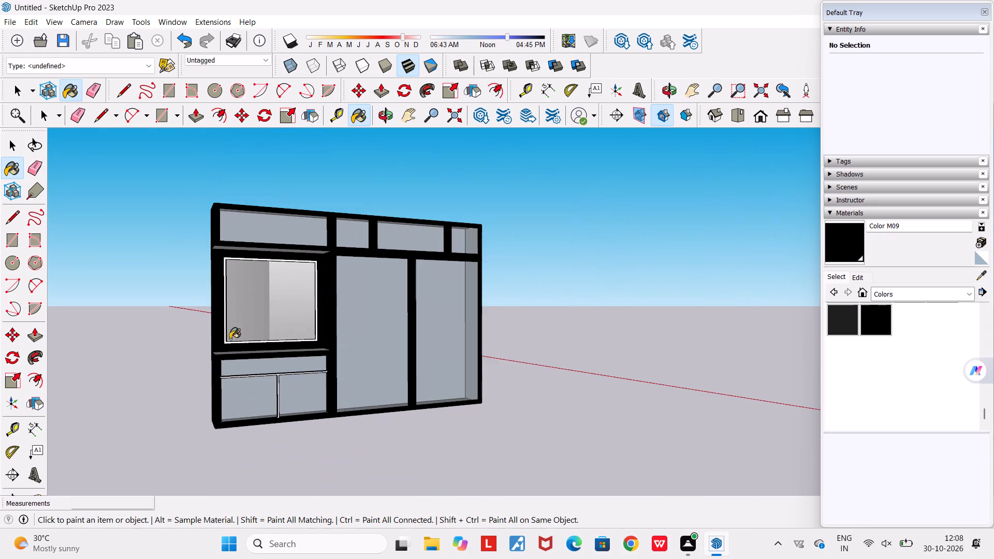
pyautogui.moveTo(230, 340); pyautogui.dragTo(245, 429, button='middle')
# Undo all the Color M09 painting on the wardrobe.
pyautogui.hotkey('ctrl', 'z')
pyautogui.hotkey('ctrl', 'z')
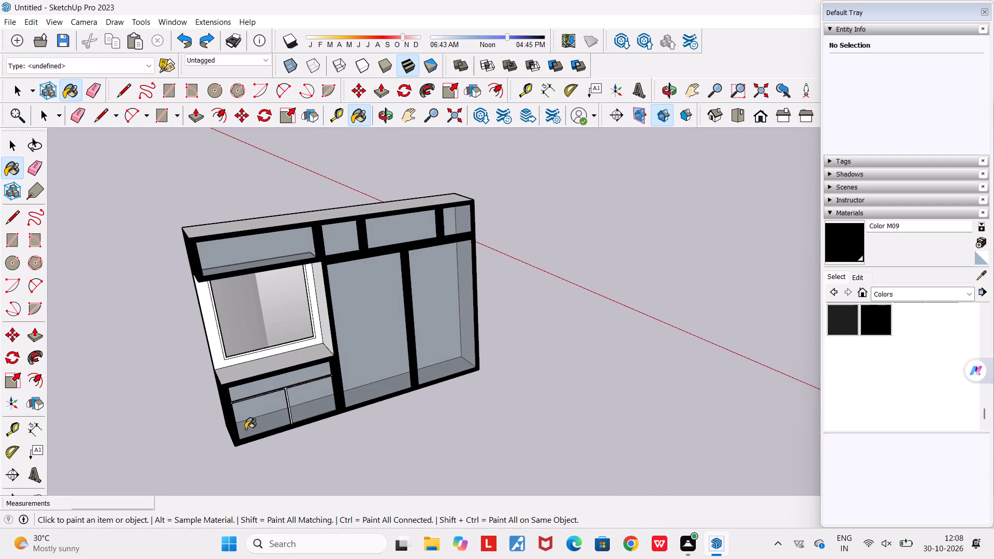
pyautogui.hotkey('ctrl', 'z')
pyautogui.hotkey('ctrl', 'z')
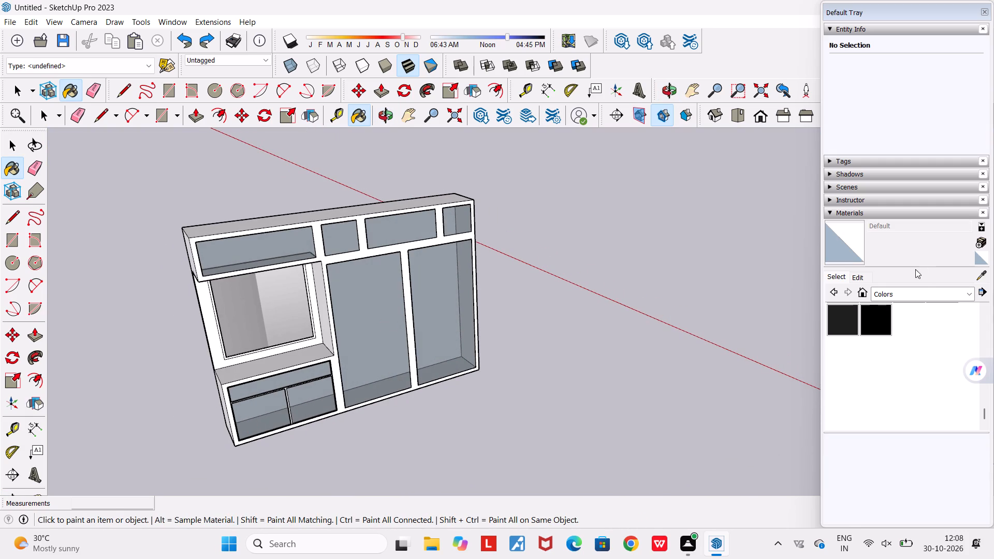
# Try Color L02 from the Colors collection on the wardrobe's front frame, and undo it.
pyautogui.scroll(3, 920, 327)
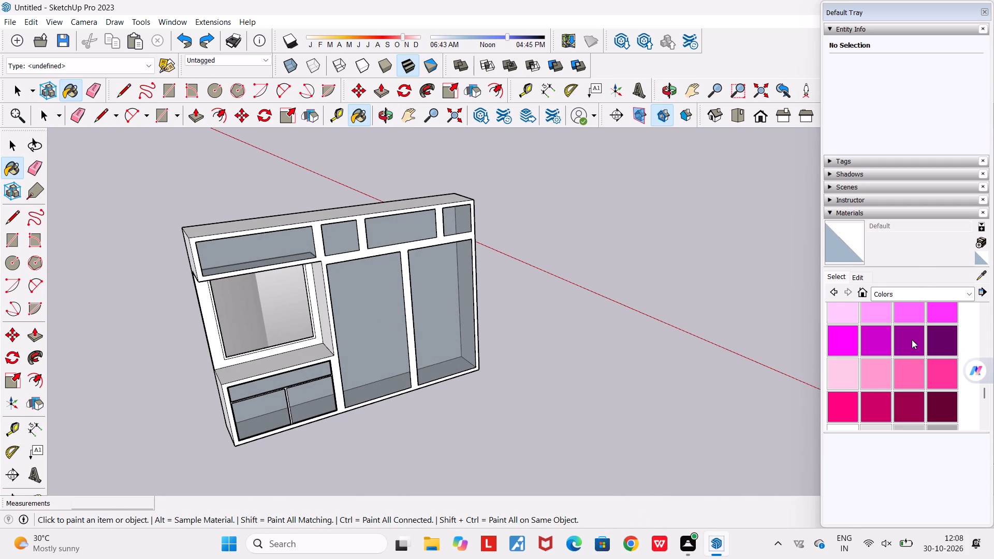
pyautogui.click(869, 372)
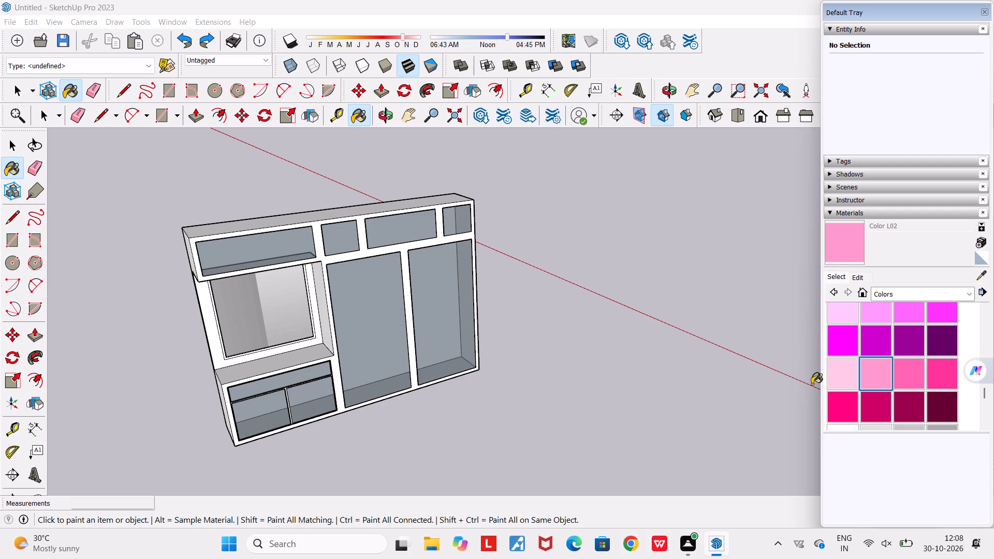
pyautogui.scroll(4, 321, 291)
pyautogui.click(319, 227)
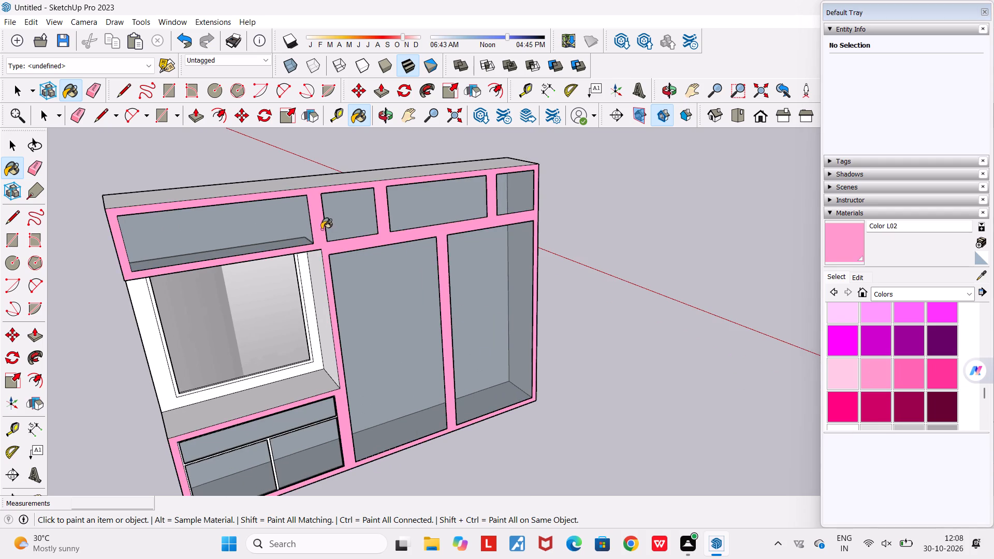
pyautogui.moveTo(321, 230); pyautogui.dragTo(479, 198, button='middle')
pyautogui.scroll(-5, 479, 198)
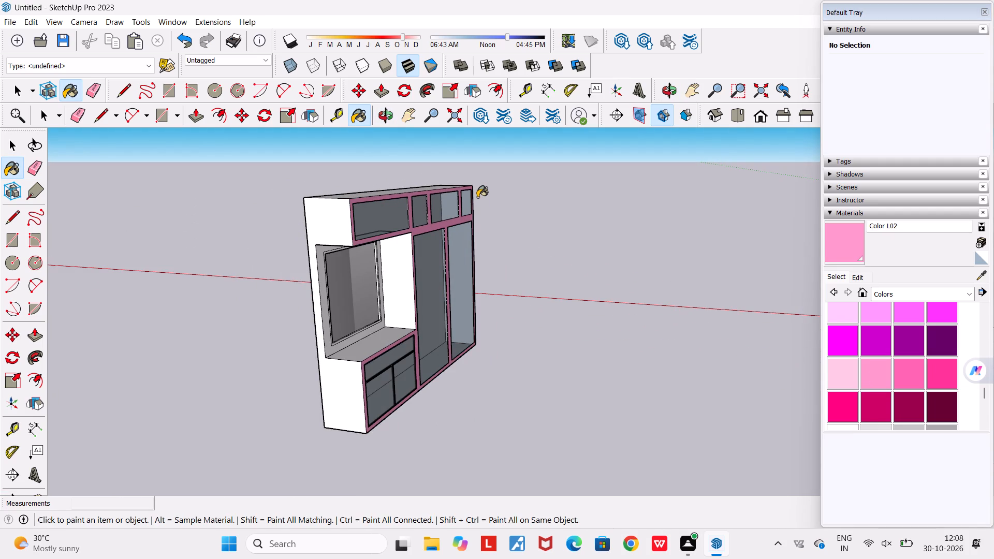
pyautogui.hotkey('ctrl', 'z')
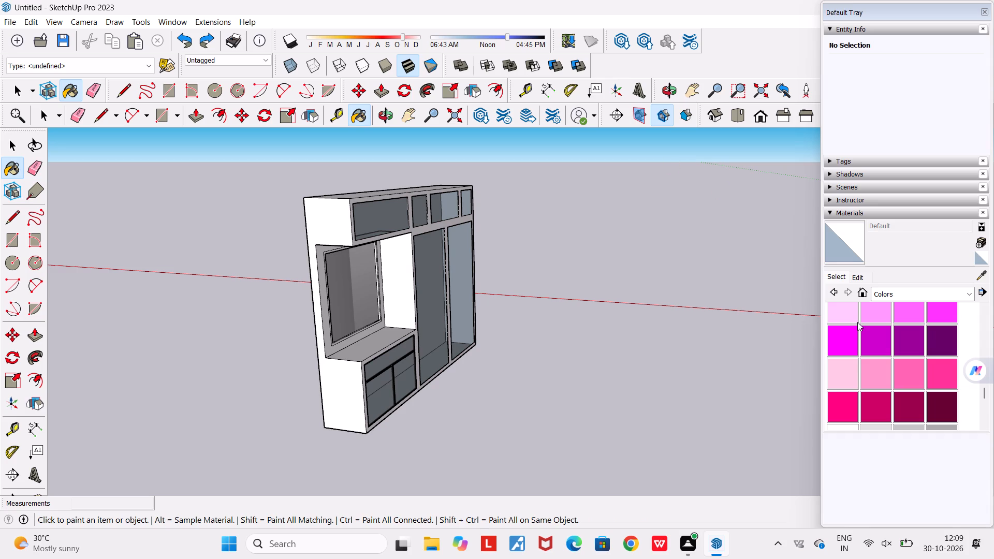
# Look through the Colors collection's swatches for a finish for the wardrobe frame.
pyautogui.scroll(3, 876, 334)
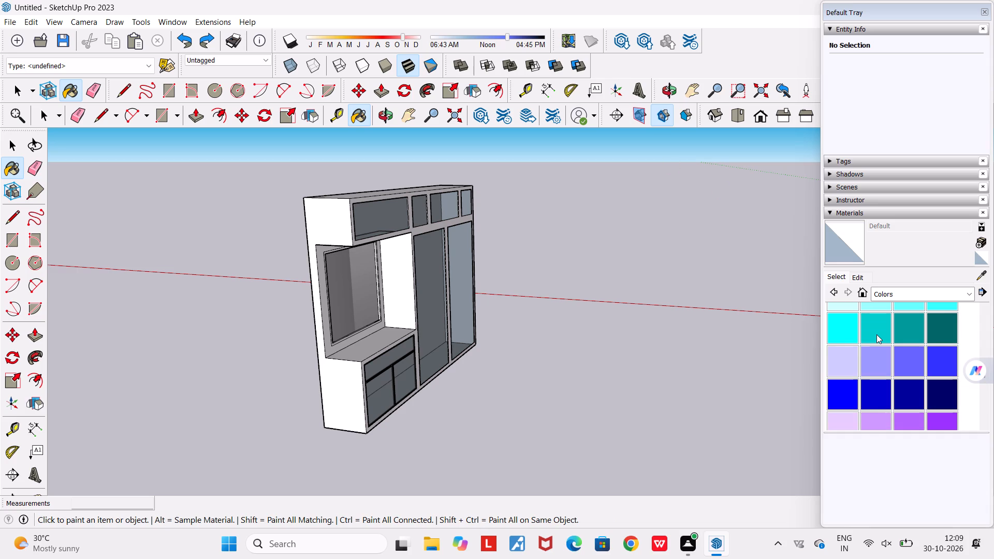
pyautogui.scroll(4, 876, 334)
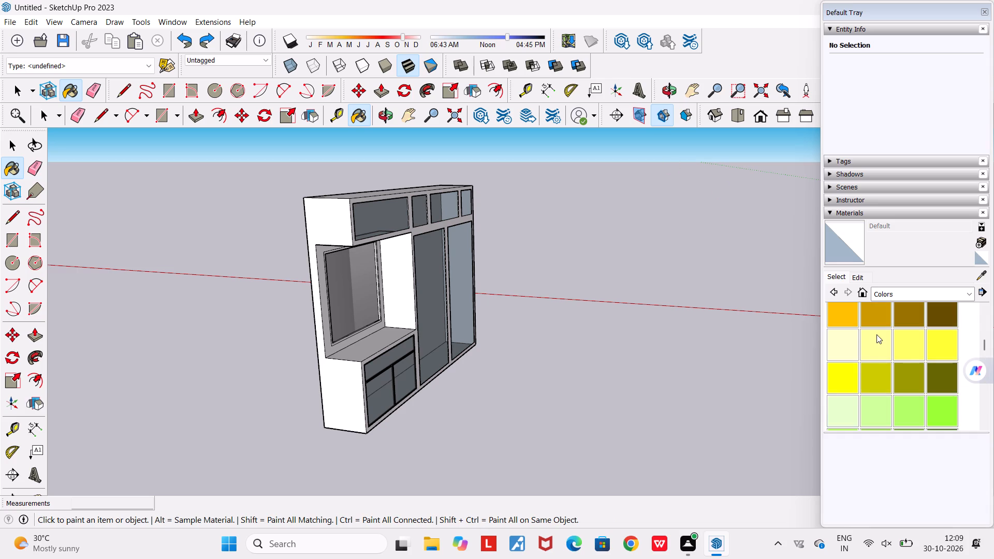
pyautogui.scroll(6, 876, 334)
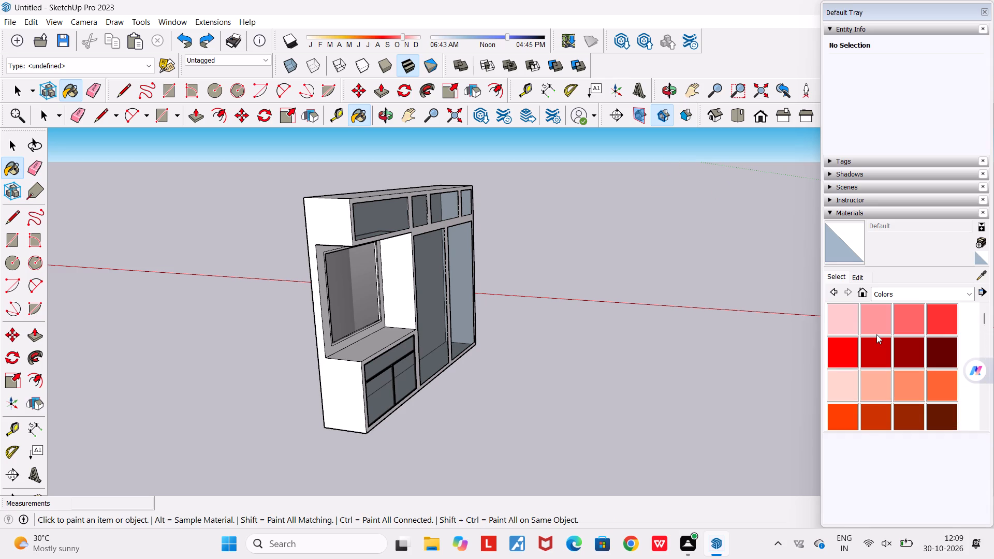
pyautogui.scroll(20, 876, 334)
pyautogui.scroll(1, 876, 334)
pyautogui.scroll(-14, 872, 318)
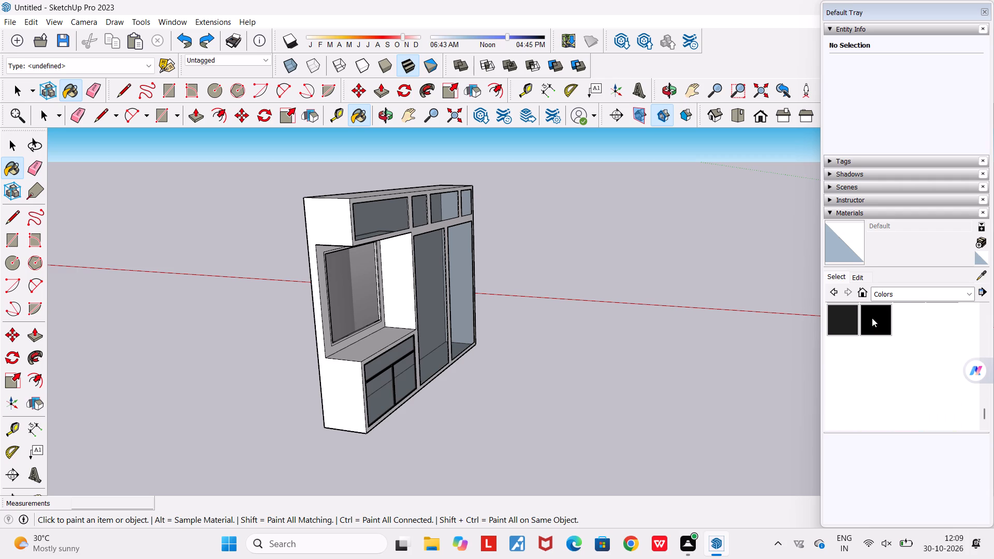
pyautogui.scroll(-1, 872, 318)
pyautogui.scroll(3, 872, 318)
pyautogui.scroll(-2, 872, 318)
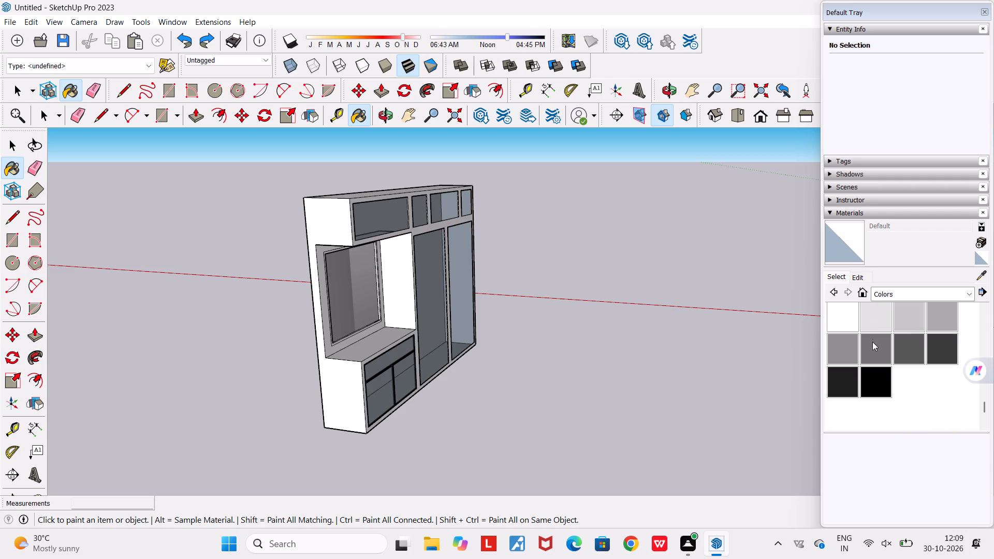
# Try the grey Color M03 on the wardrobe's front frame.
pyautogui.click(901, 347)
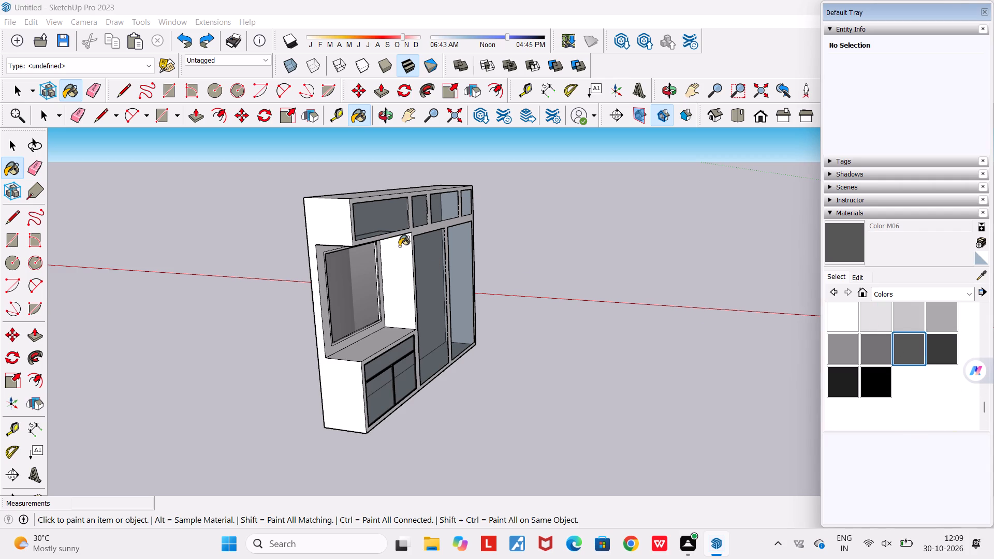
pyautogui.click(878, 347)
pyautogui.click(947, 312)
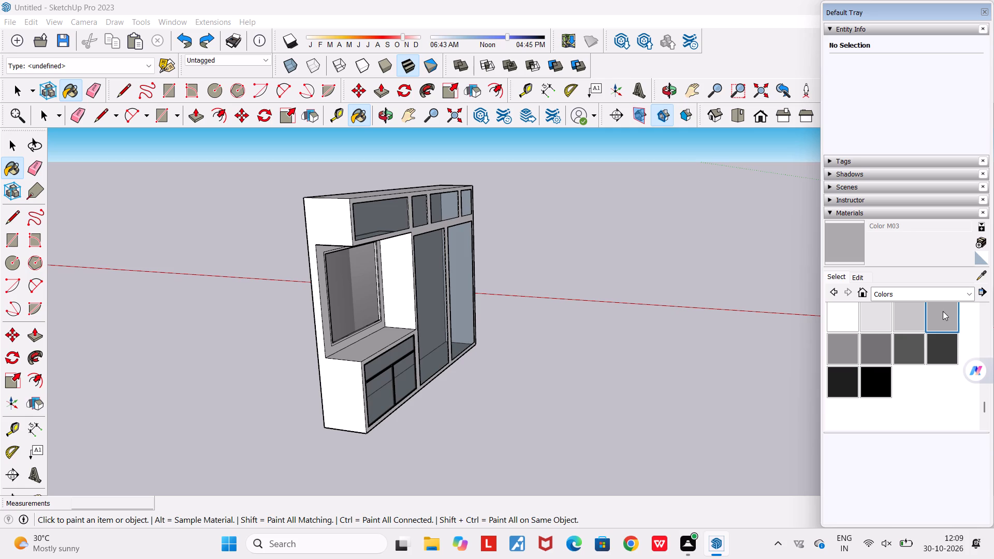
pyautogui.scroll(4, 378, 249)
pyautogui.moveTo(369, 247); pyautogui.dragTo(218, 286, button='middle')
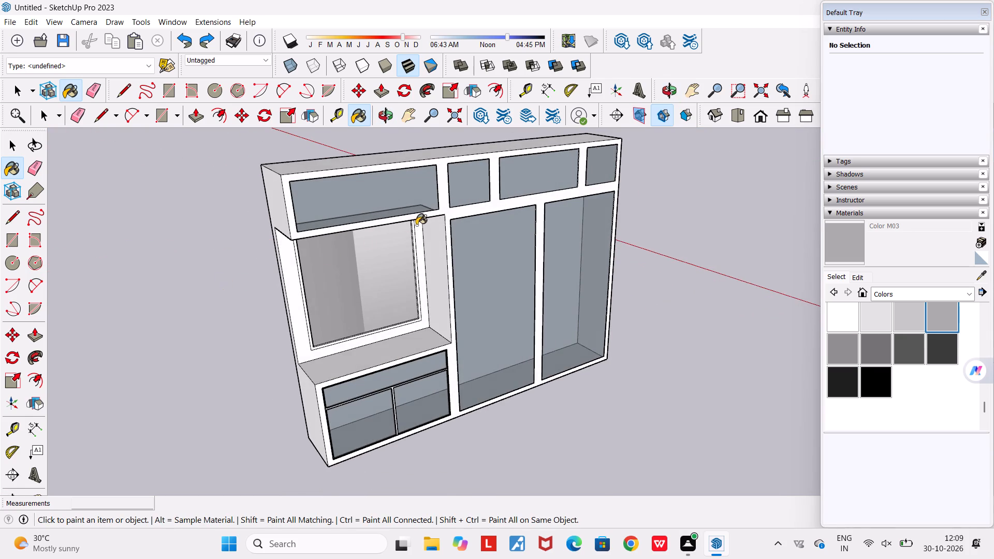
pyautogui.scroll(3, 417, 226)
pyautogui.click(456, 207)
# Examine the grey front frame and the mirror niche from several angles.
pyautogui.scroll(-4, 452, 224)
pyautogui.moveTo(403, 253); pyautogui.dragTo(401, 252, button='middle')
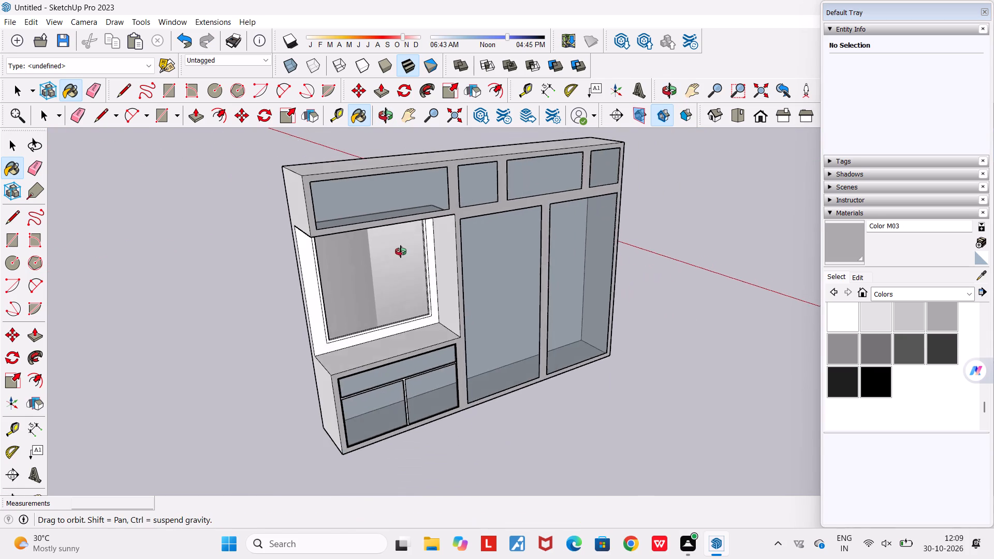
pyautogui.moveTo(401, 252); pyautogui.dragTo(566, 214, button='middle')
pyautogui.scroll(4, 494, 269)
pyautogui.moveTo(459, 299); pyautogui.dragTo(448, 298, button='middle')
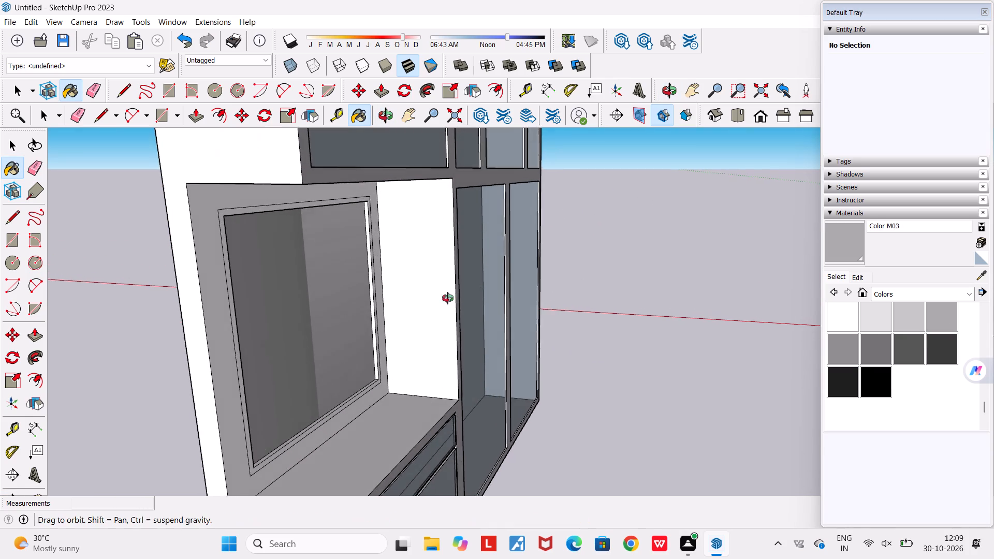
pyautogui.moveTo(448, 298); pyautogui.dragTo(289, 306, button='middle')
pyautogui.scroll(-6, 289, 306)
pyautogui.scroll(4, 456, 268)
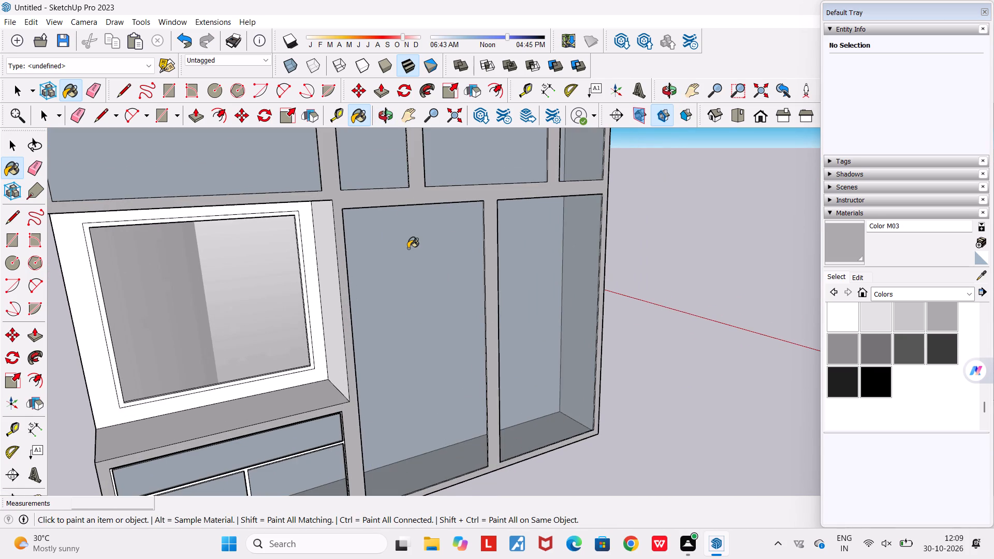
pyautogui.scroll(-6, 408, 249)
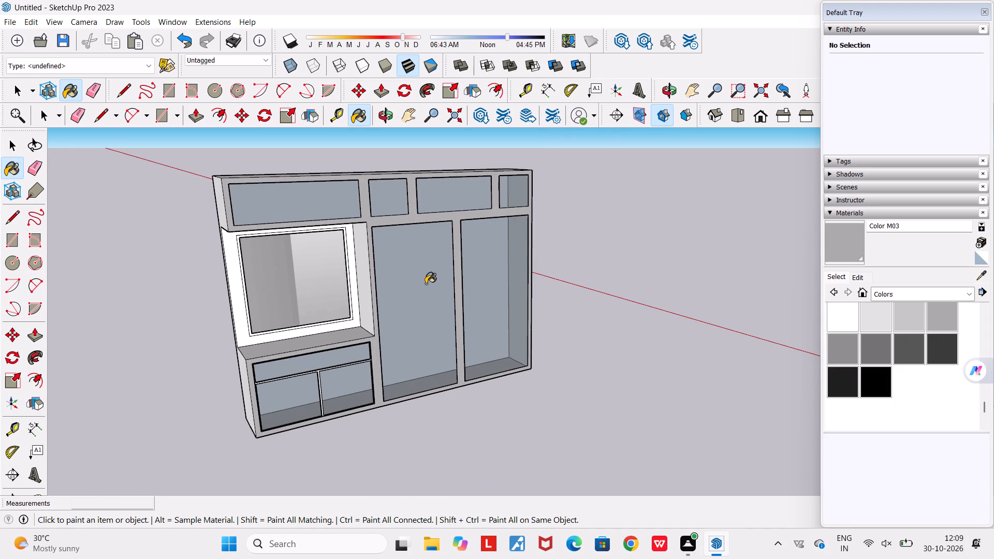
pyautogui.scroll(1, 426, 284)
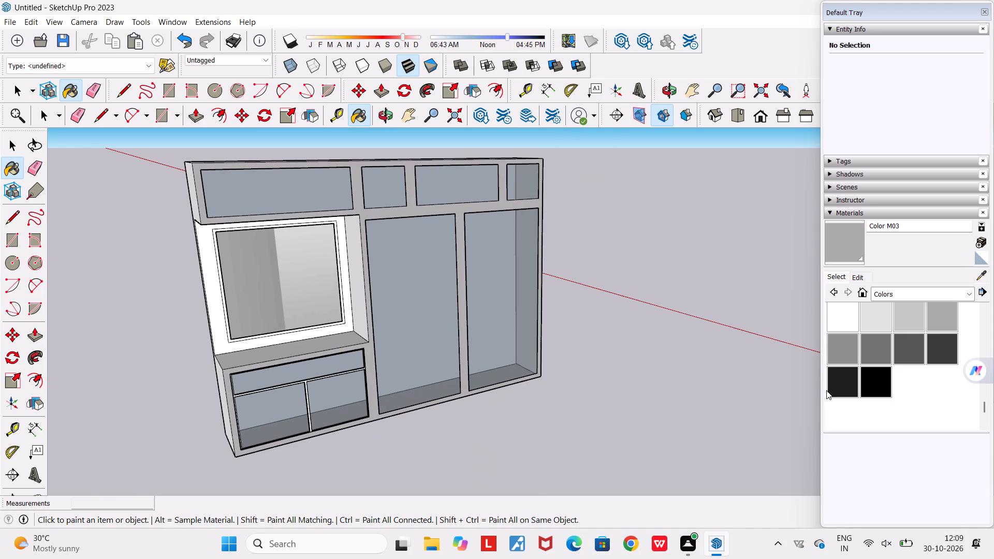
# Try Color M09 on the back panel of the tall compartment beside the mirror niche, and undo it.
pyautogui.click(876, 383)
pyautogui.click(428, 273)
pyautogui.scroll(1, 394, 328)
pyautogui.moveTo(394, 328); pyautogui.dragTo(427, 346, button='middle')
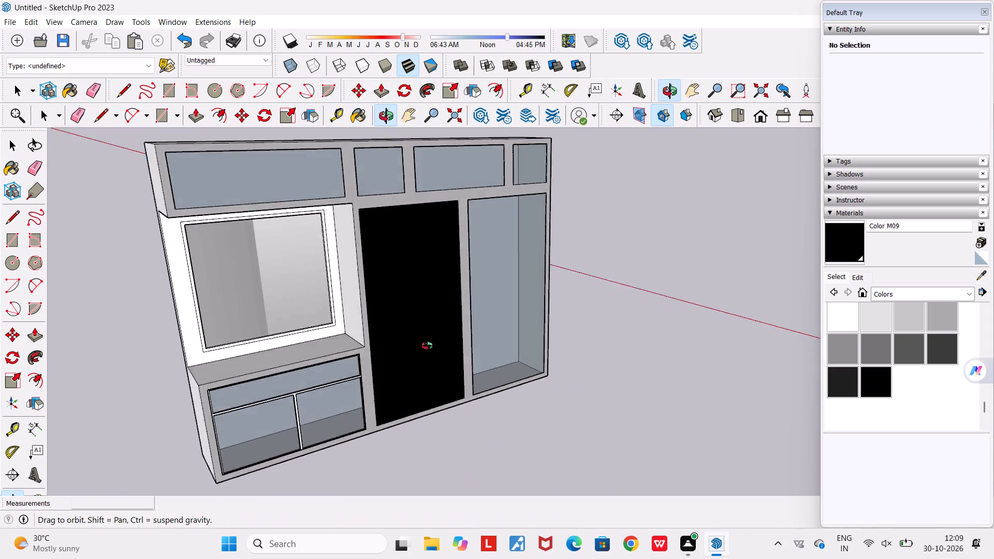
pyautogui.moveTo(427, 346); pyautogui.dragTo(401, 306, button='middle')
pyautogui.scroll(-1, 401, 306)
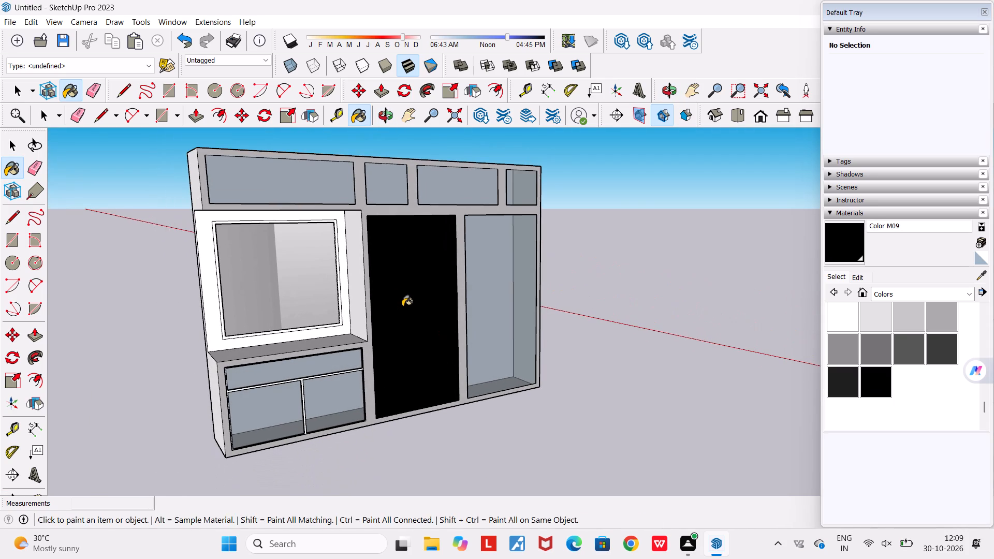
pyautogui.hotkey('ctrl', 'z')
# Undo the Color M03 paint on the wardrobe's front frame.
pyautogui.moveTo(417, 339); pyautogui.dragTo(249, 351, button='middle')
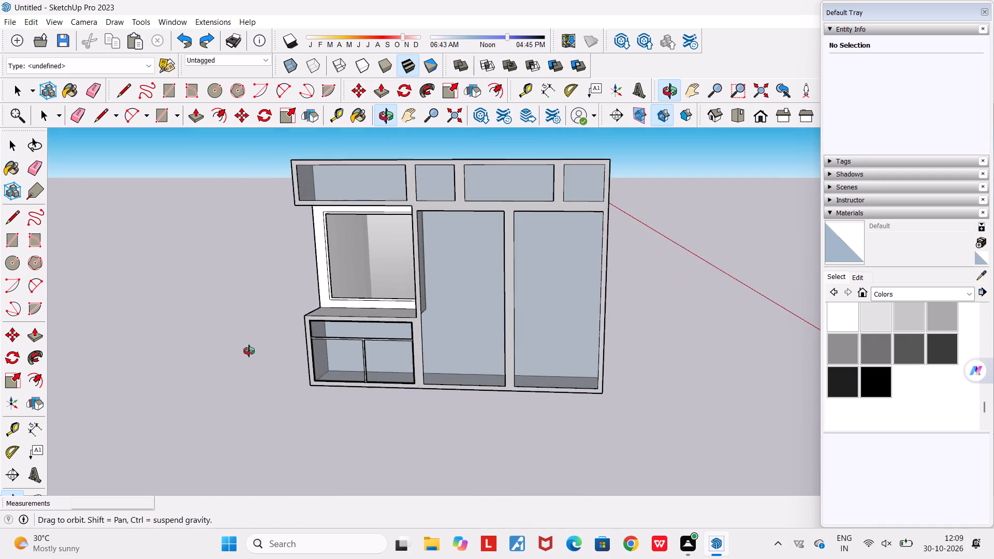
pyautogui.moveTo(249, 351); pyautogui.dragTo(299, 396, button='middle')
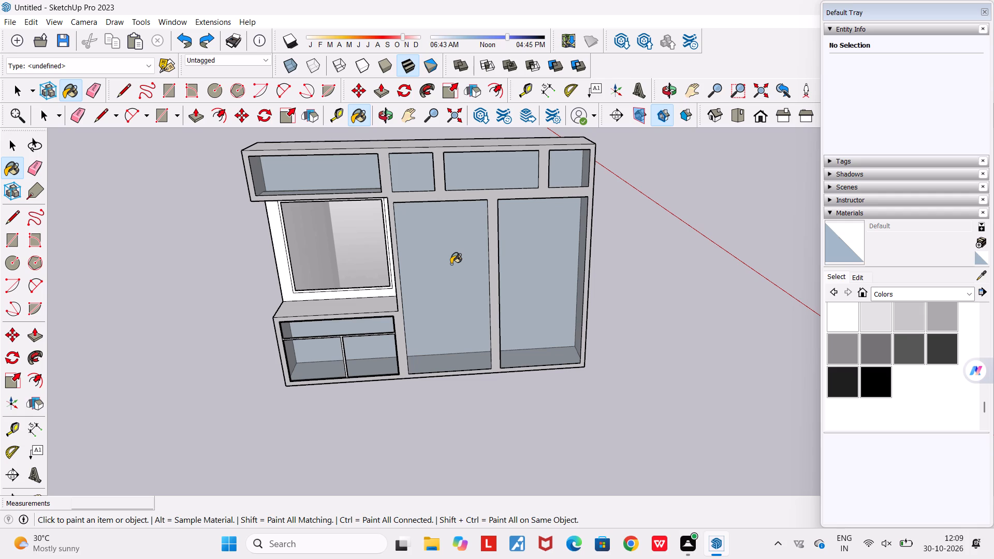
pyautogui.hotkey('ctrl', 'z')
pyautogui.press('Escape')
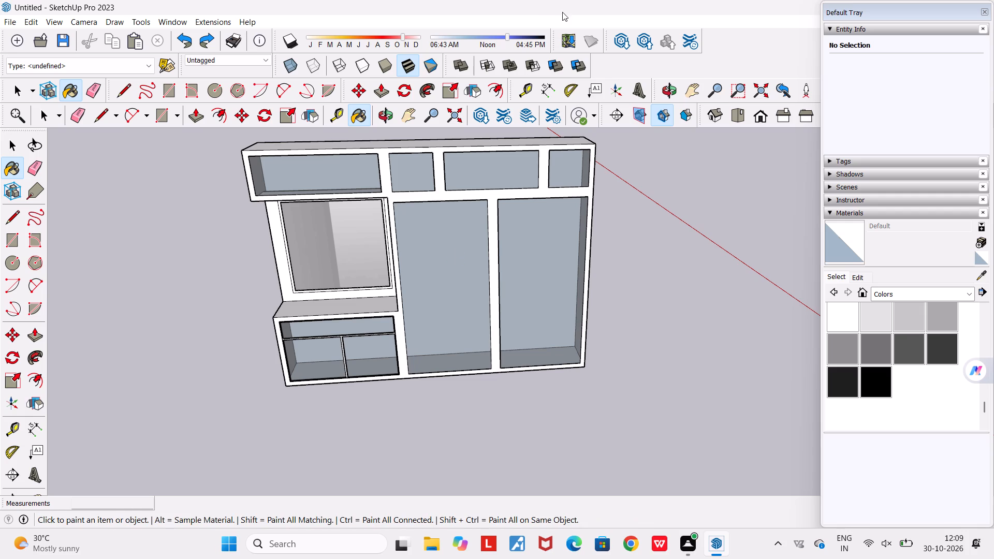
# Paint the wardrobe's front frame with Wood Floor Parquet from the Wood materials.
pyautogui.press('space')
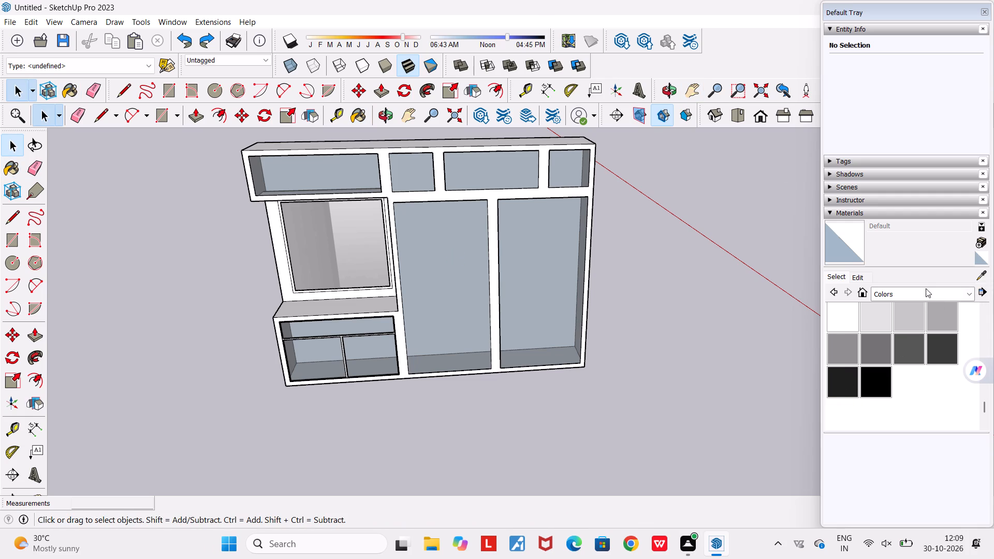
pyautogui.click(927, 297)
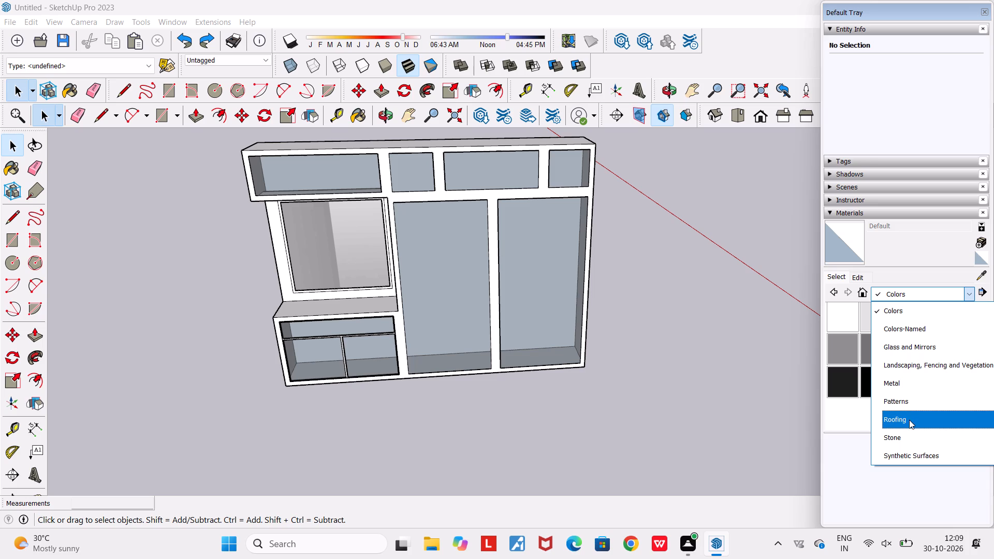
pyautogui.scroll(-1, 909, 419)
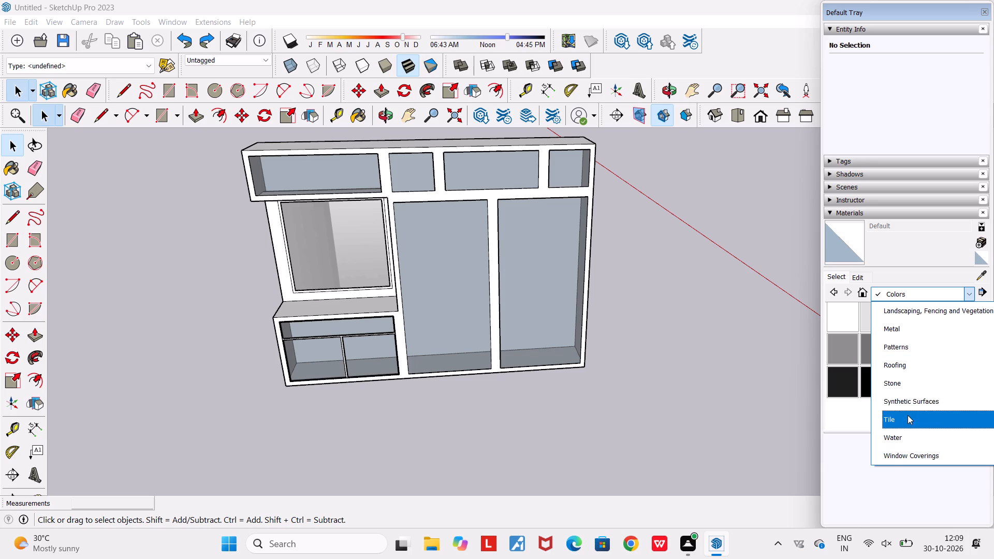
pyautogui.scroll(-6, 905, 451)
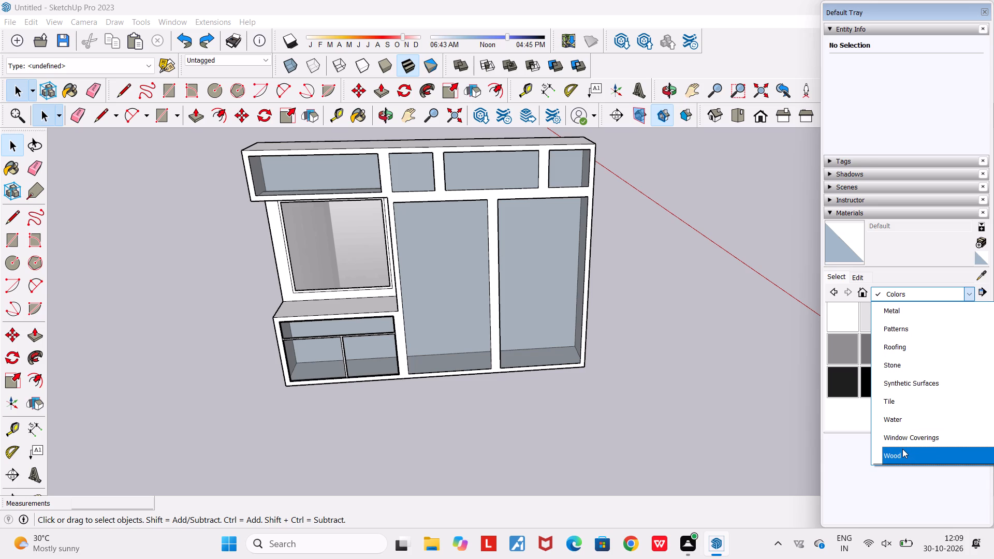
pyautogui.scroll(-6, 902, 449)
pyautogui.click(902, 449)
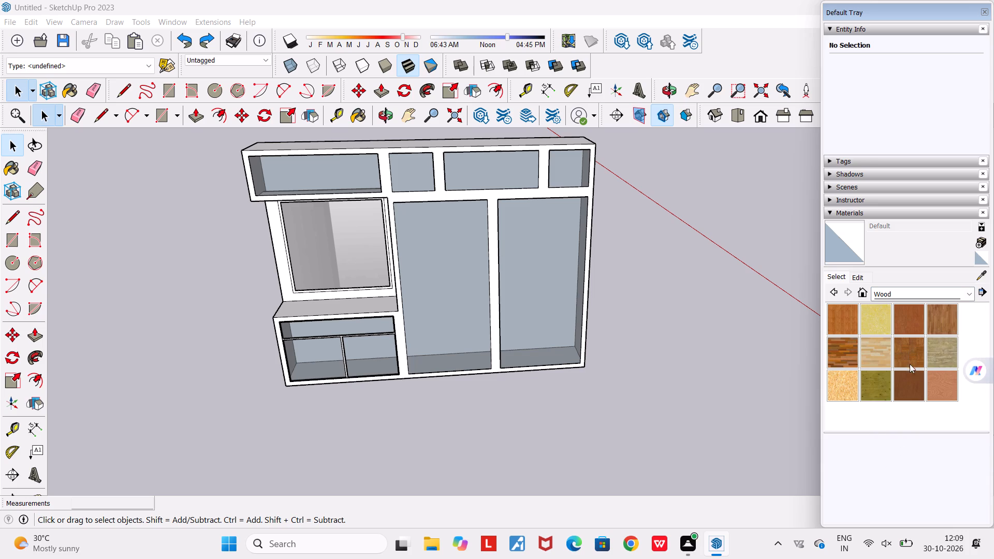
pyautogui.click(916, 343)
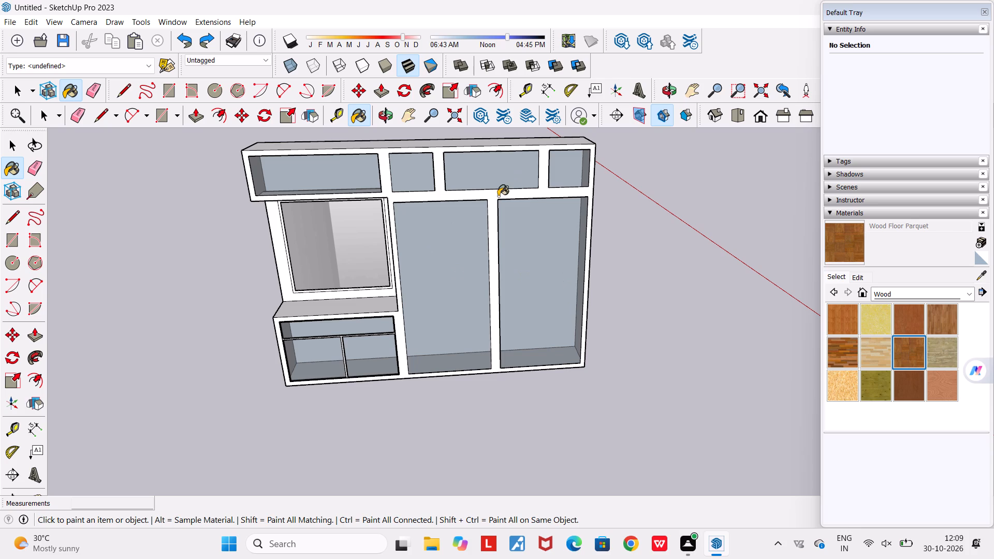
pyautogui.click(492, 195)
# Apply Wood Floor Parquet to the mirror niche's side wall, mirror surround, overhead underside and countertop.
pyautogui.moveTo(490, 211); pyautogui.dragTo(671, 160, button='middle')
pyautogui.scroll(-3, 671, 160)
pyautogui.scroll(4, 475, 222)
pyautogui.click(466, 218)
pyautogui.scroll(4, 438, 230)
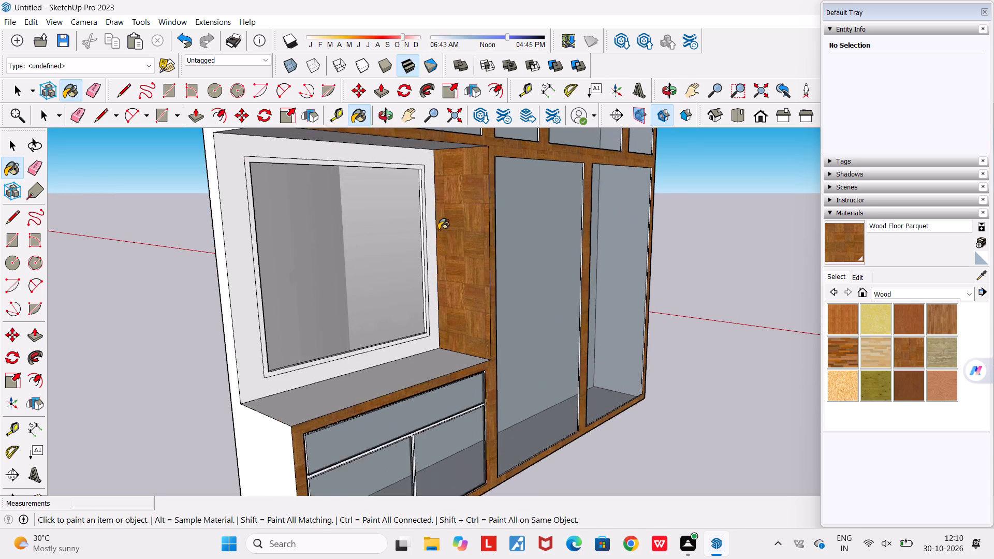
pyautogui.click(422, 146)
pyautogui.click(419, 134)
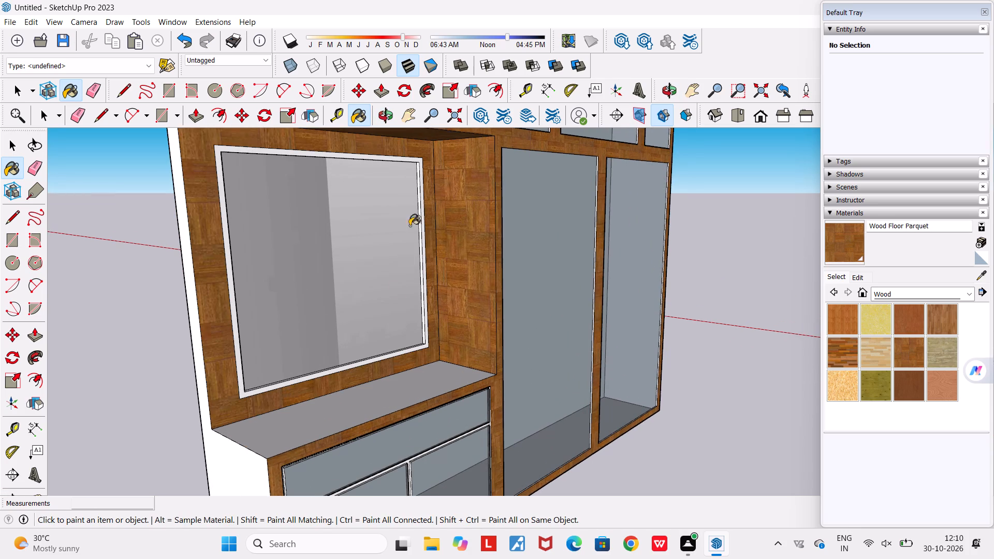
pyautogui.click(350, 417)
# Paint the front of the lower cabinet's dividers and the horizontal divider's first edge strip with Wood Floor Parquet.
pyautogui.moveTo(335, 404); pyautogui.dragTo(212, 329, button='middle')
pyautogui.scroll(-5, 212, 329)
pyautogui.scroll(3, 250, 394)
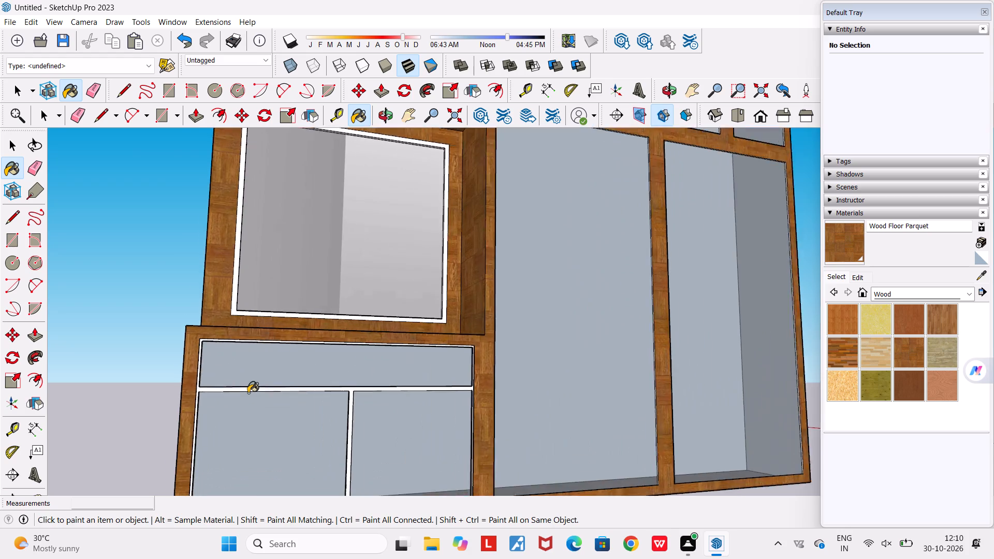
pyautogui.scroll(7, 248, 393)
pyautogui.click(238, 386)
pyautogui.scroll(1, 237, 386)
pyautogui.moveTo(237, 385); pyautogui.dragTo(373, 255, button='middle')
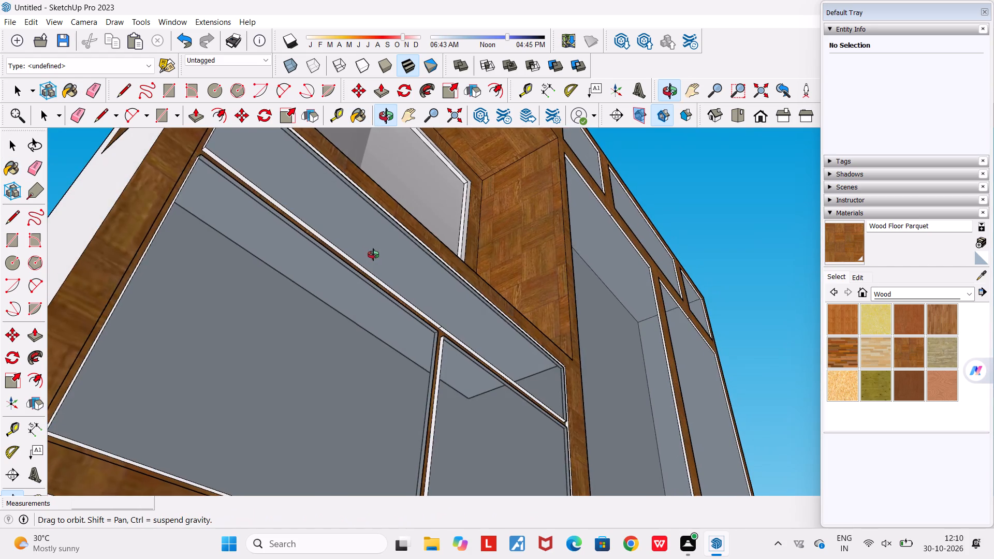
pyautogui.moveTo(373, 255); pyautogui.dragTo(374, 255, button='middle')
pyautogui.scroll(-1, 375, 256)
pyautogui.scroll(5, 377, 259)
pyautogui.click(361, 278)
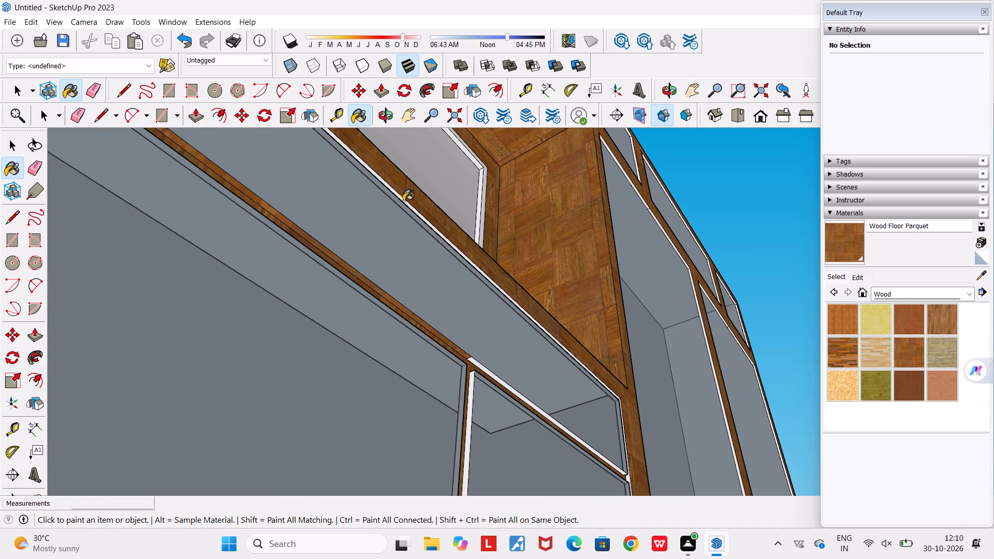
# Paint the drawer opening's top and side edge strips and the horizontal divider's remaining edge with Wood Floor Parquet.
pyautogui.click(405, 200)
pyautogui.click(405, 204)
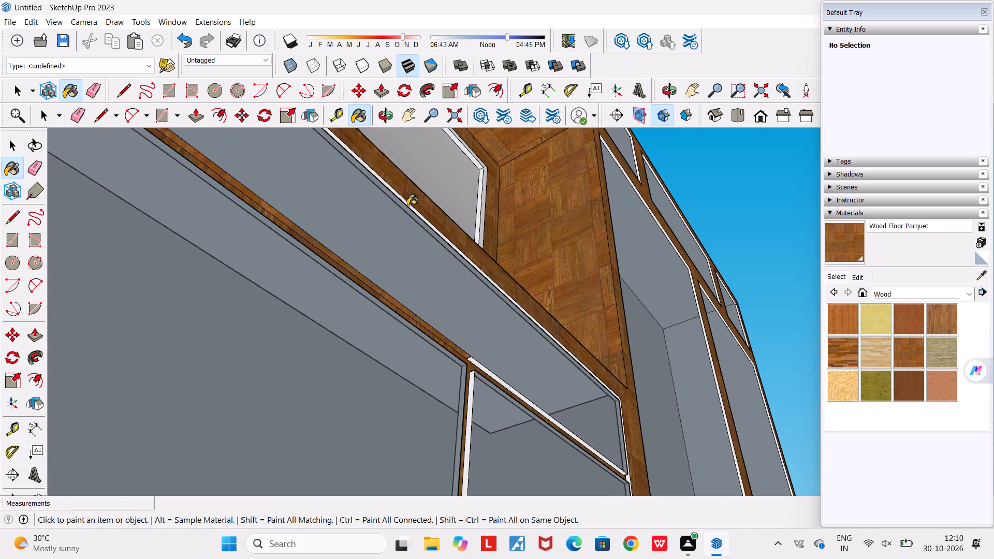
pyautogui.click(408, 205)
pyautogui.click(413, 209)
pyautogui.scroll(2, 418, 212)
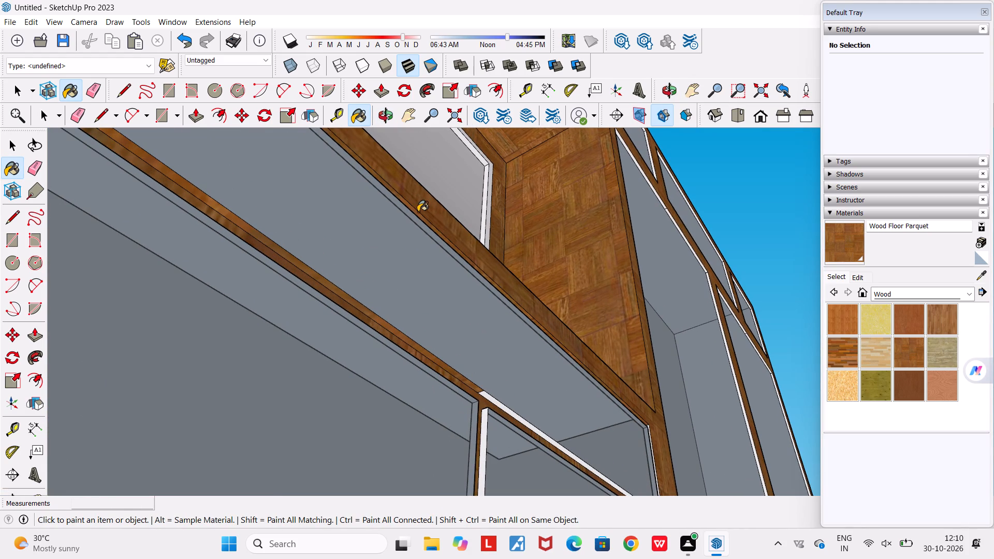
pyautogui.scroll(9, 659, 480)
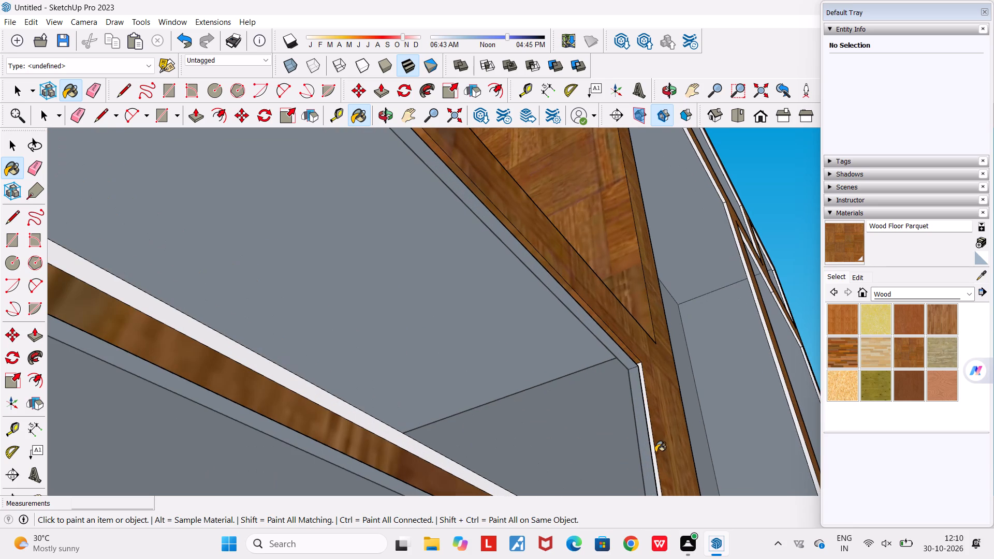
pyautogui.click(652, 452)
pyautogui.scroll(-11, 650, 450)
pyautogui.scroll(5, 608, 458)
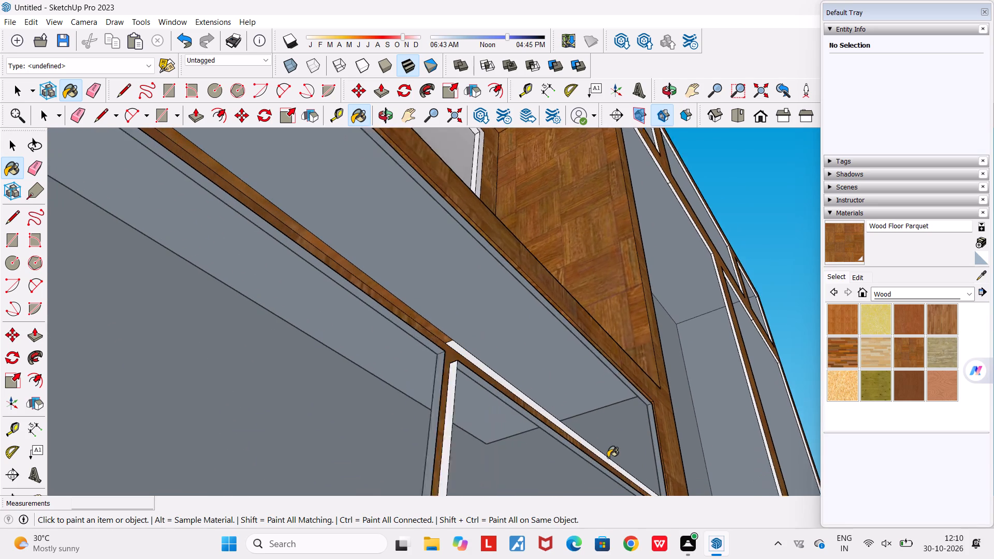
pyautogui.click(603, 456)
# Paint the vertical divider's edge and the outer-side edge strips of the lower cabinet openings with Wood Floor Parquet.
pyautogui.scroll(-12, 602, 455)
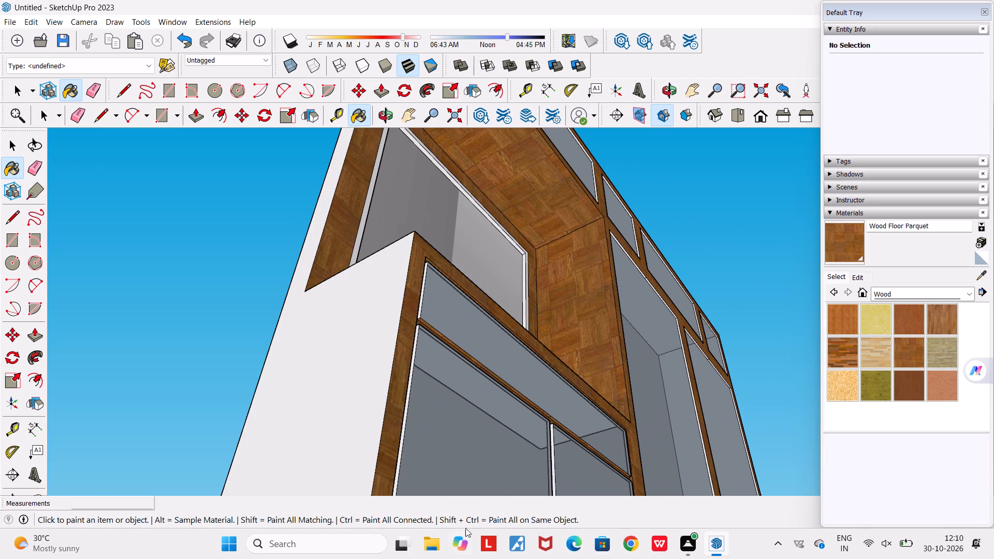
pyautogui.scroll(7, 554, 459)
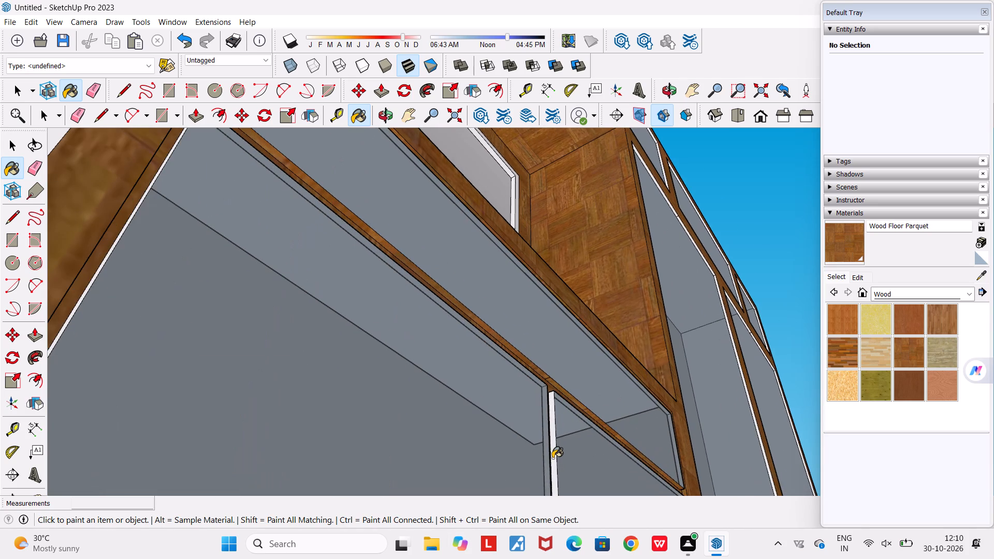
pyautogui.click(552, 458)
pyautogui.scroll(-11, 552, 459)
pyautogui.scroll(4, 455, 418)
pyautogui.scroll(4, 450, 366)
pyautogui.click(462, 345)
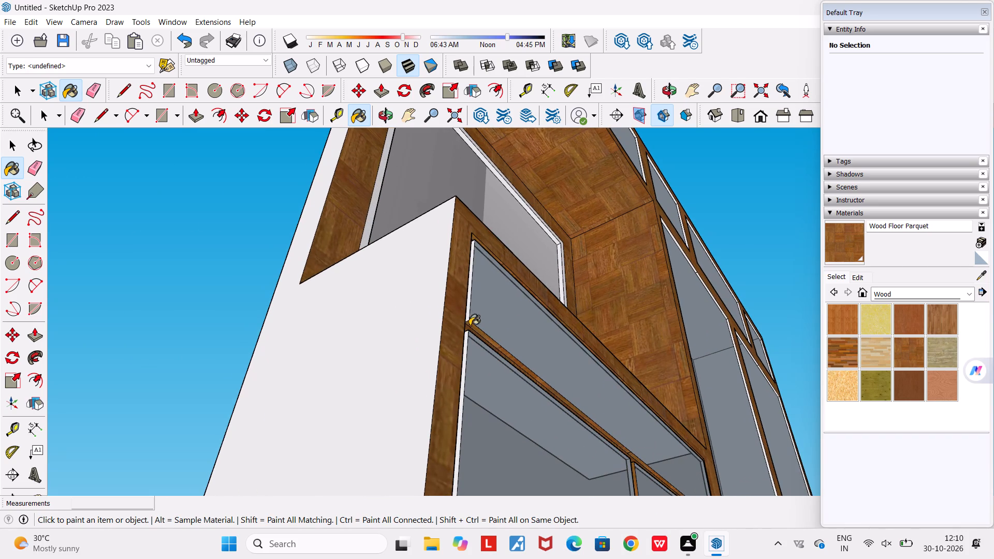
pyautogui.click(466, 343)
pyautogui.click(469, 310)
# Paint the bottom edge strips of the two lower cabinet openings with Wood Floor Parquet.
pyautogui.scroll(-4, 467, 312)
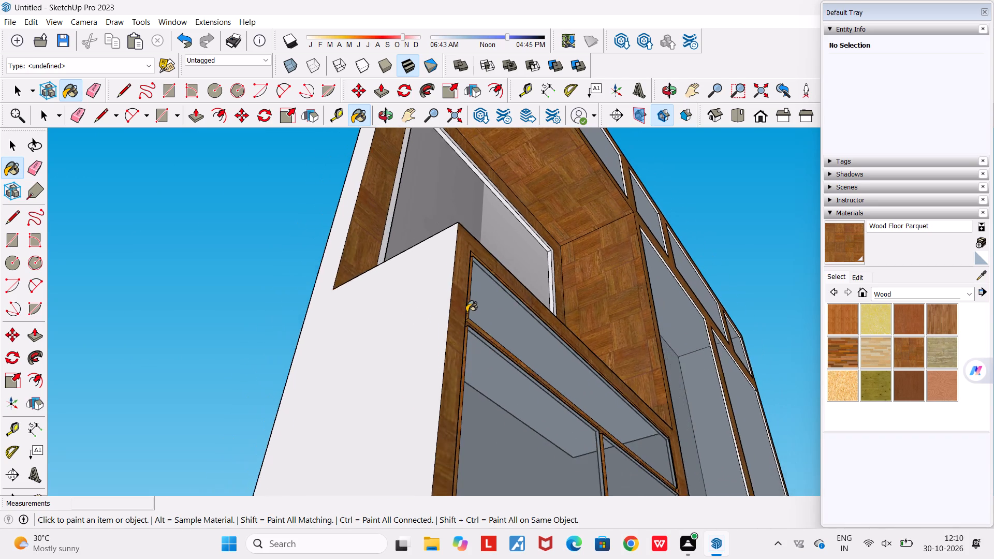
pyautogui.scroll(-11, 466, 315)
pyautogui.scroll(12, 487, 393)
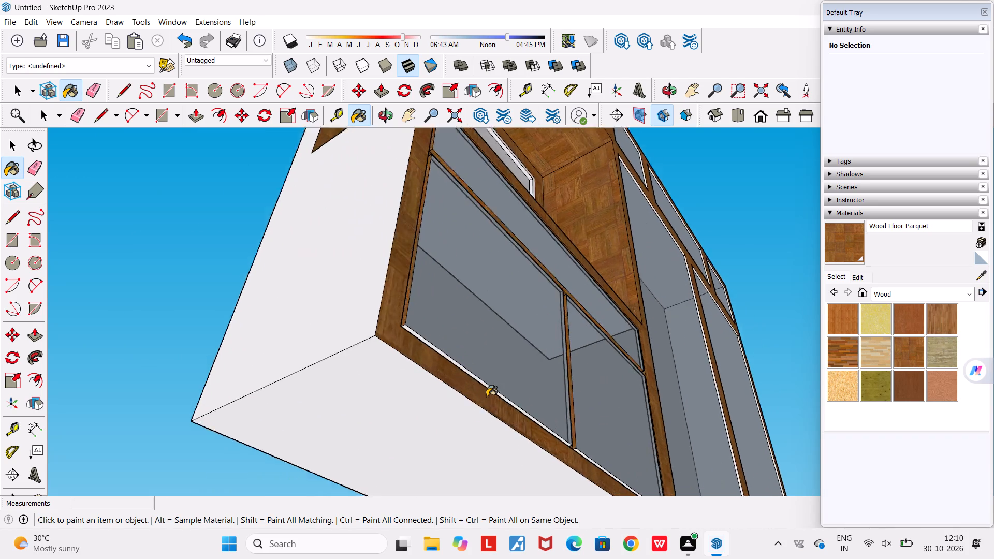
pyautogui.scroll(7, 487, 396)
pyautogui.click(491, 379)
pyautogui.scroll(-11, 493, 381)
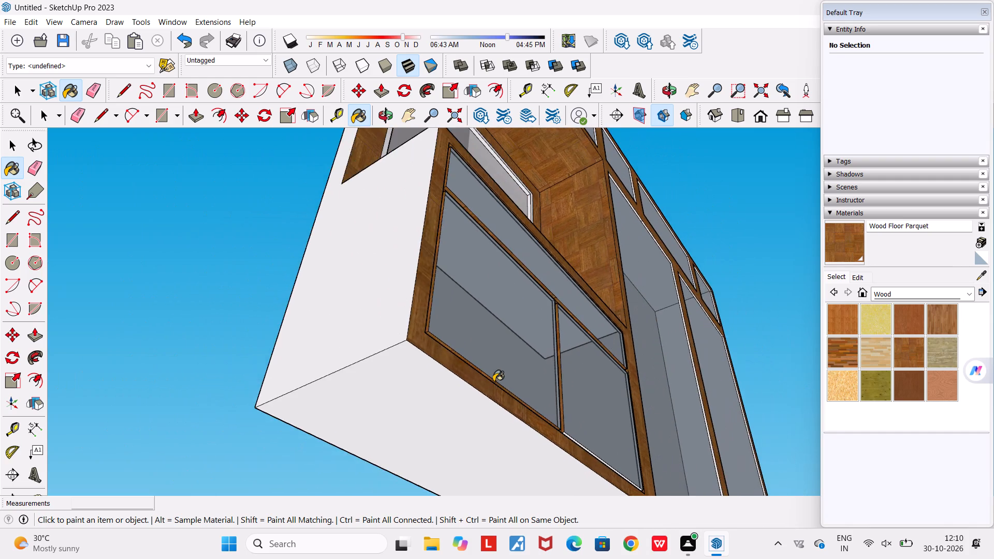
pyautogui.scroll(11, 608, 464)
pyautogui.click(599, 461)
pyautogui.scroll(-11, 599, 461)
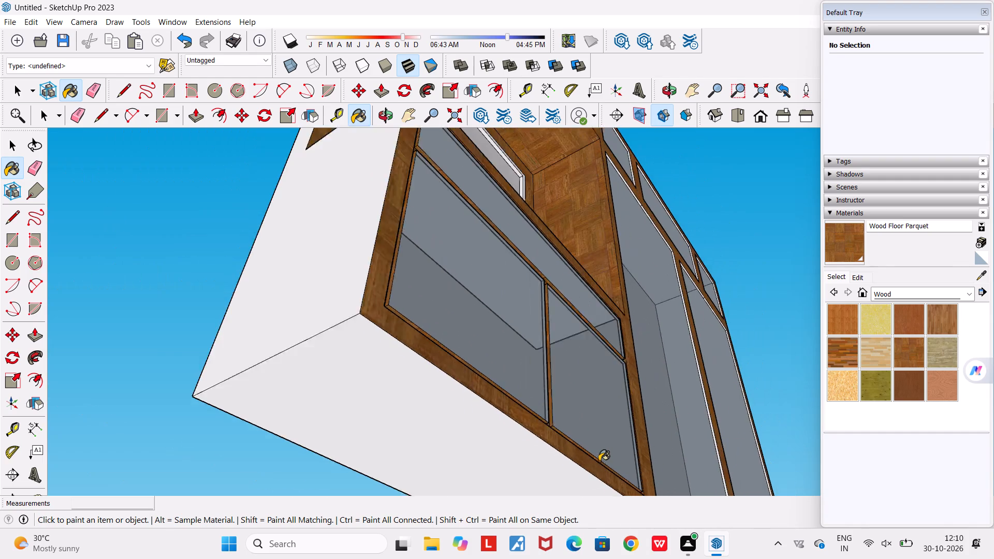
# Paint the white edge strips of the drawer and door openings beside the tall compartment with Wood Floor Parquet.
pyautogui.scroll(-1, 599, 461)
pyautogui.moveTo(605, 428); pyautogui.dragTo(115, 556, button='middle')
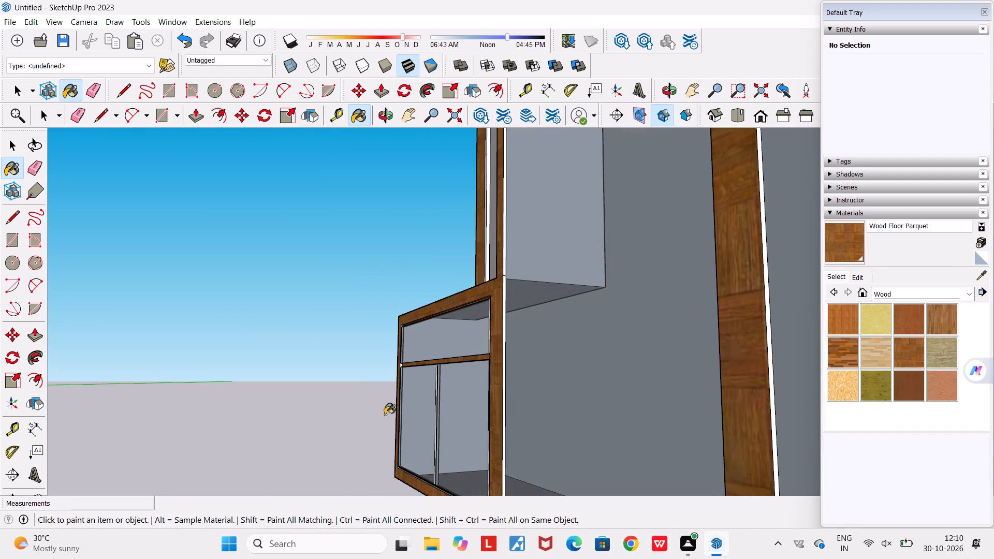
pyautogui.moveTo(439, 411); pyautogui.dragTo(505, 450, button='middle')
pyautogui.scroll(13, 545, 375)
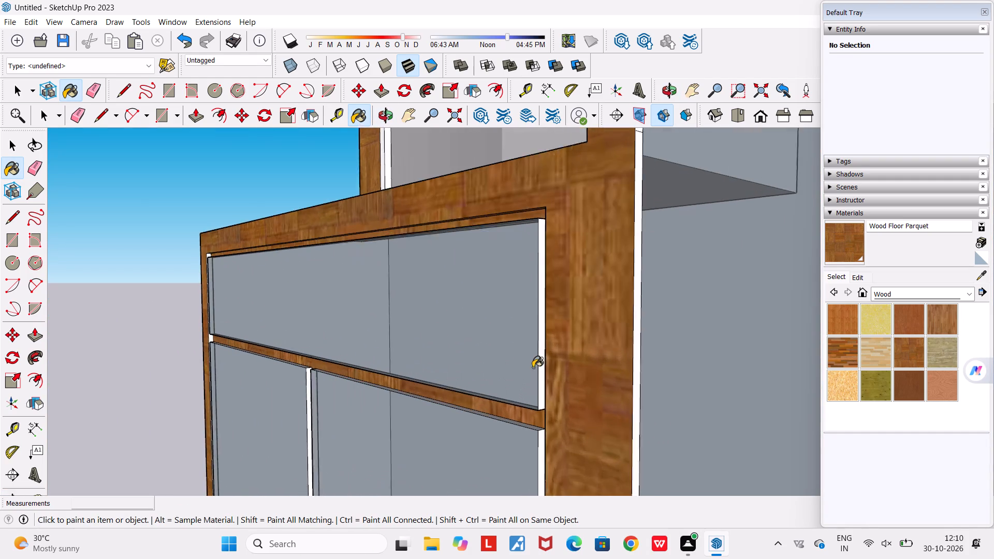
pyautogui.click(542, 355)
pyautogui.scroll(-7, 542, 362)
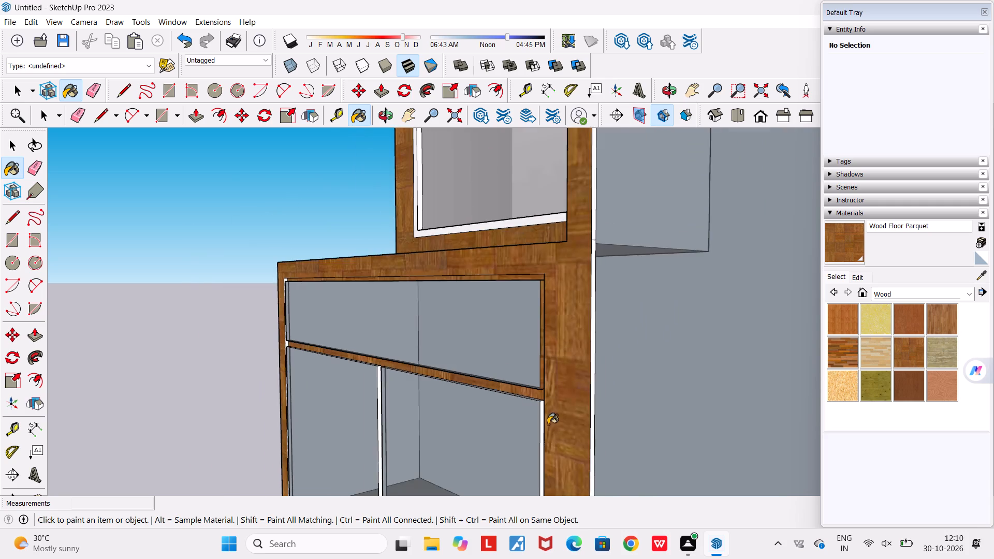
pyautogui.scroll(6, 548, 424)
pyautogui.click(537, 418)
# Paint the vertical divider's other edge and the small white strip at the horizontal divider's outer end with Wood Floor Parquet.
pyautogui.scroll(6, 306, 373)
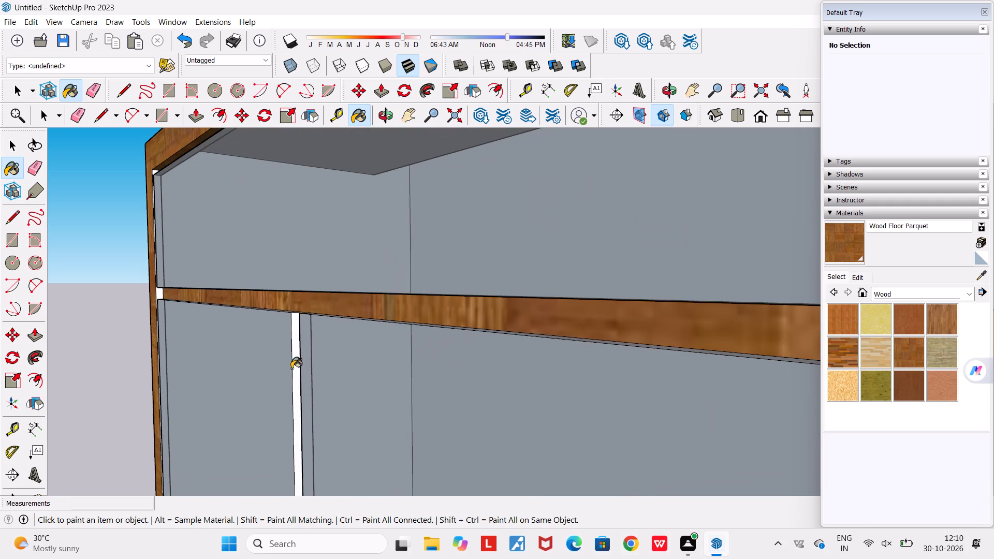
pyautogui.click(294, 360)
pyautogui.click(294, 323)
pyautogui.scroll(4, 157, 212)
pyautogui.scroll(4, 151, 312)
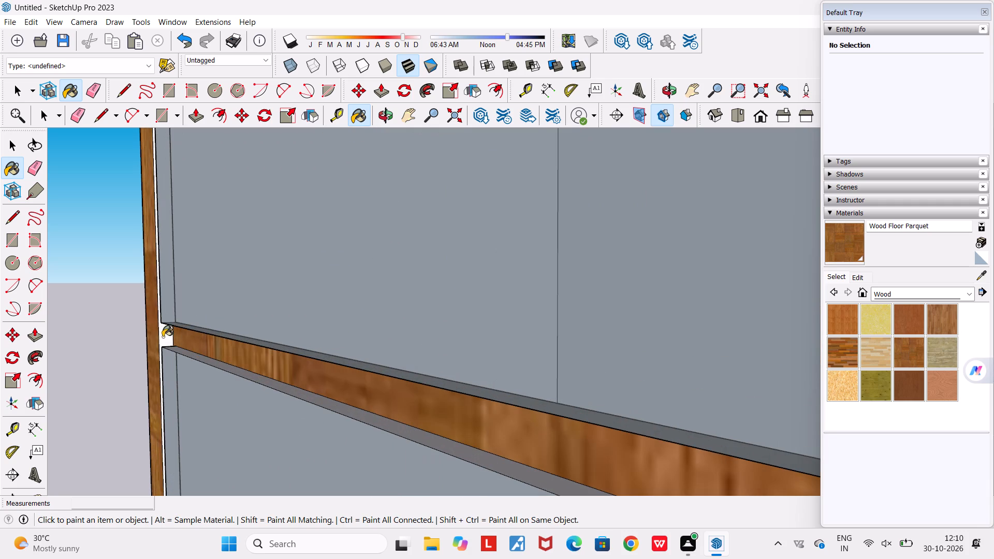
pyautogui.click(163, 337)
pyautogui.scroll(1, 161, 336)
pyautogui.scroll(-20, 161, 336)
pyautogui.scroll(-1, 161, 336)
# Paint the tall compartment's inner edge strips on the side next to the mirror niche with Wood Floor Parquet.
pyautogui.moveTo(162, 388); pyautogui.dragTo(366, 424, button='middle')
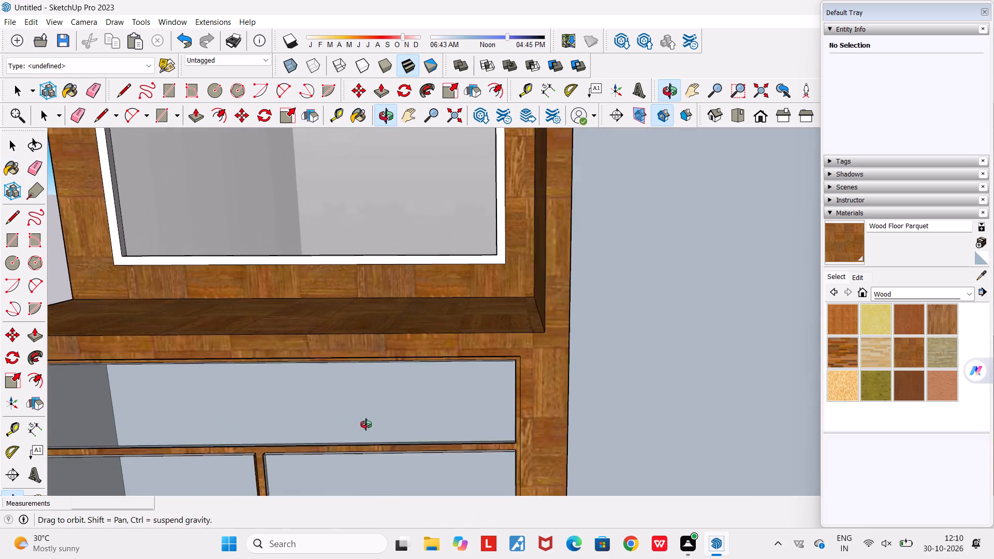
pyautogui.moveTo(366, 424); pyautogui.dragTo(370, 426, button='middle')
pyautogui.scroll(-10, 370, 426)
pyautogui.moveTo(349, 463); pyautogui.dragTo(661, 318, button='middle')
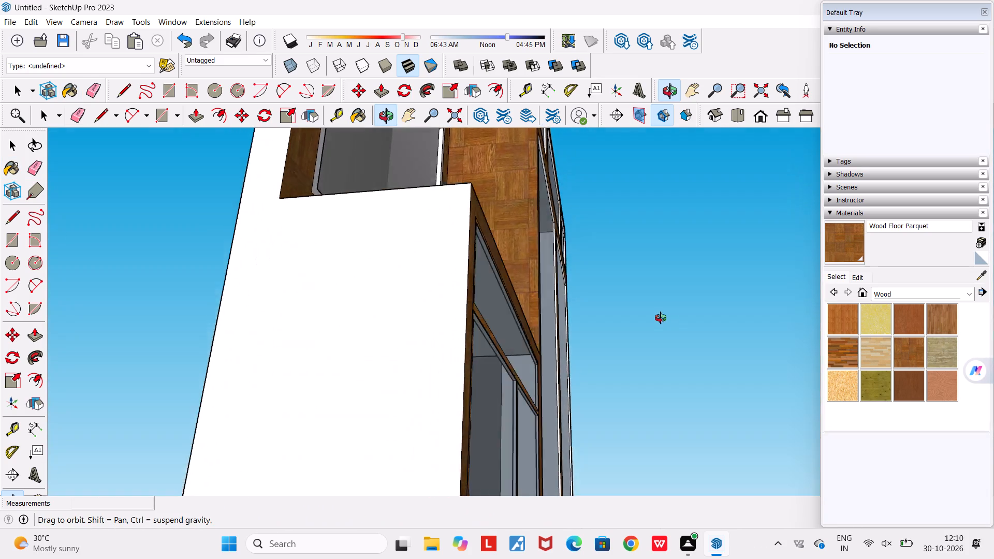
pyautogui.moveTo(661, 318); pyautogui.dragTo(135, 455, button='middle')
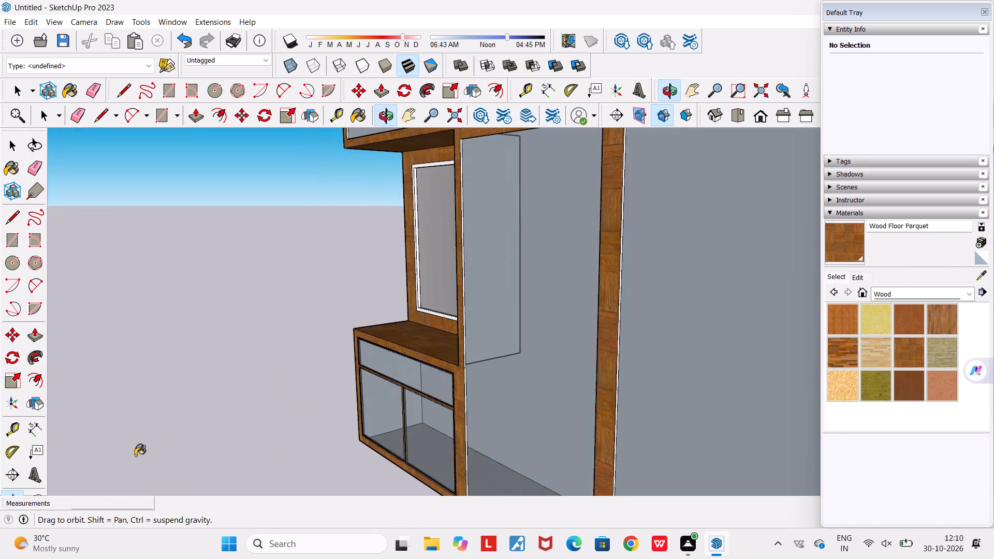
pyautogui.scroll(14, 490, 354)
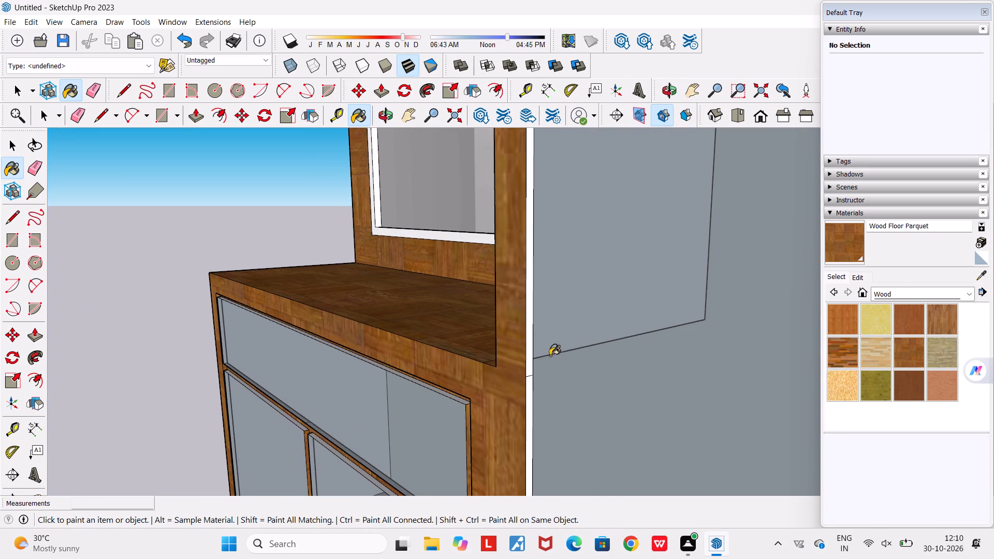
pyautogui.click(529, 351)
pyautogui.click(527, 417)
# Paint the bottom and outer side edge strips of the long upper opening above the mirror niche with Wood Floor Parquet.
pyautogui.scroll(-4, 527, 417)
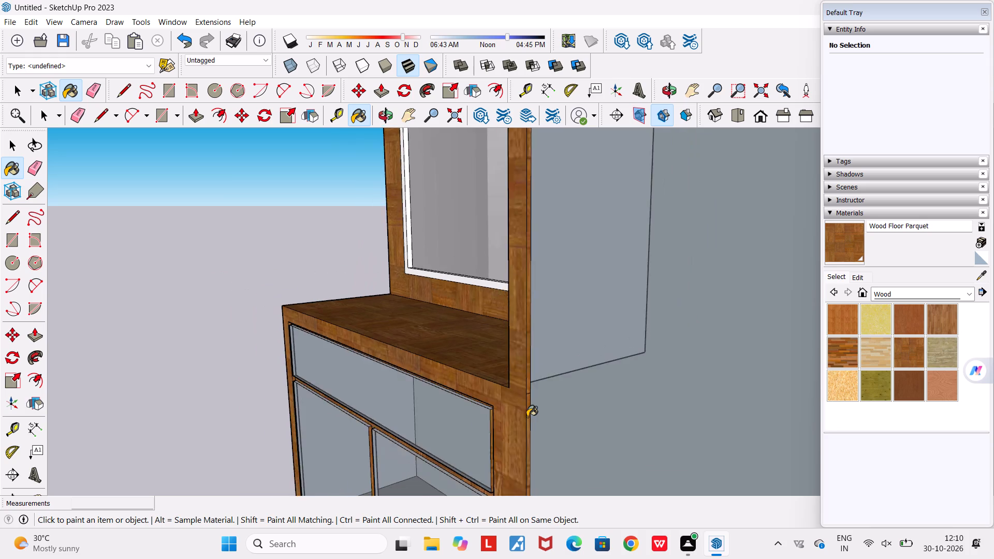
pyautogui.scroll(-20, 527, 417)
pyautogui.moveTo(512, 277); pyautogui.dragTo(612, 335, button='middle')
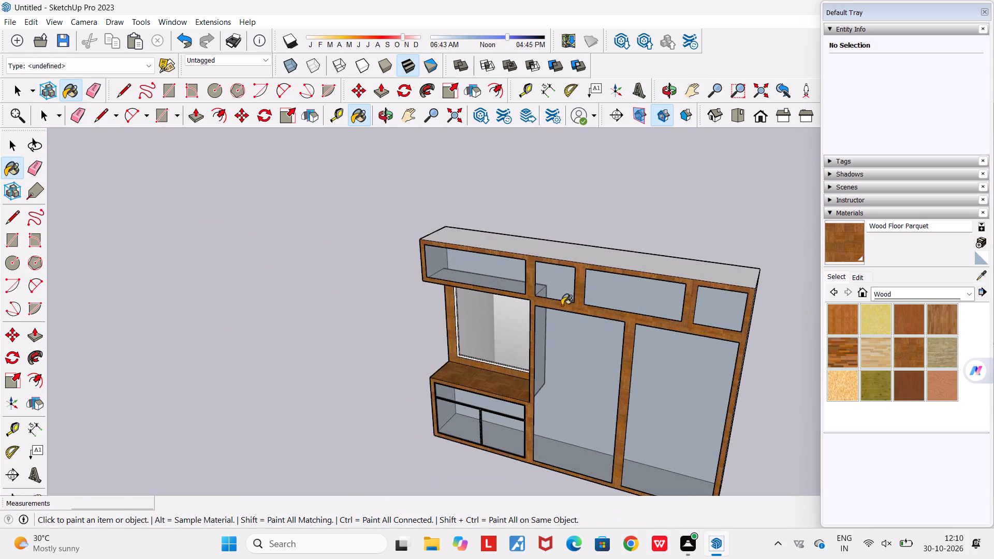
pyautogui.scroll(9, 490, 287)
pyautogui.scroll(4, 432, 310)
pyautogui.moveTo(435, 313); pyautogui.dragTo(451, 392, button='middle')
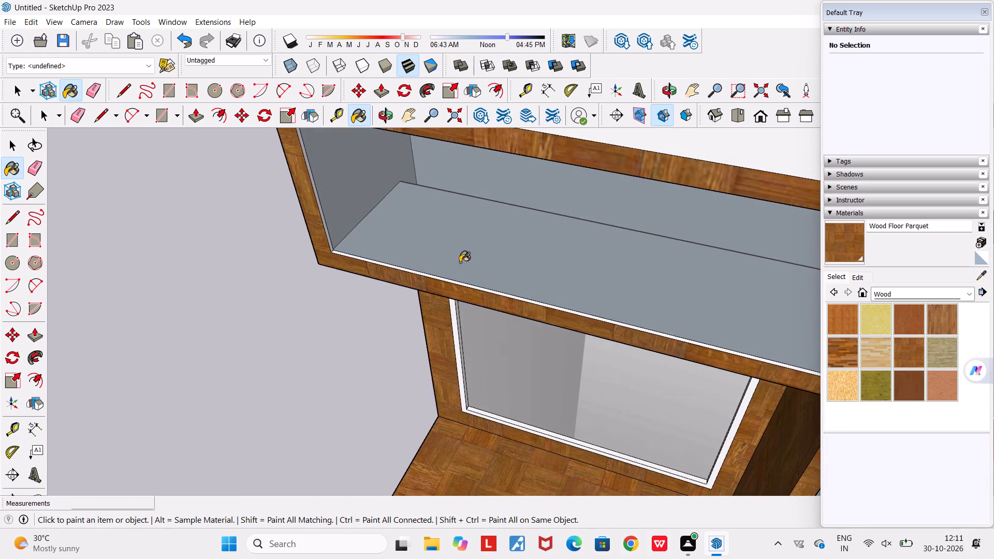
pyautogui.scroll(5, 460, 262)
pyautogui.click(464, 299)
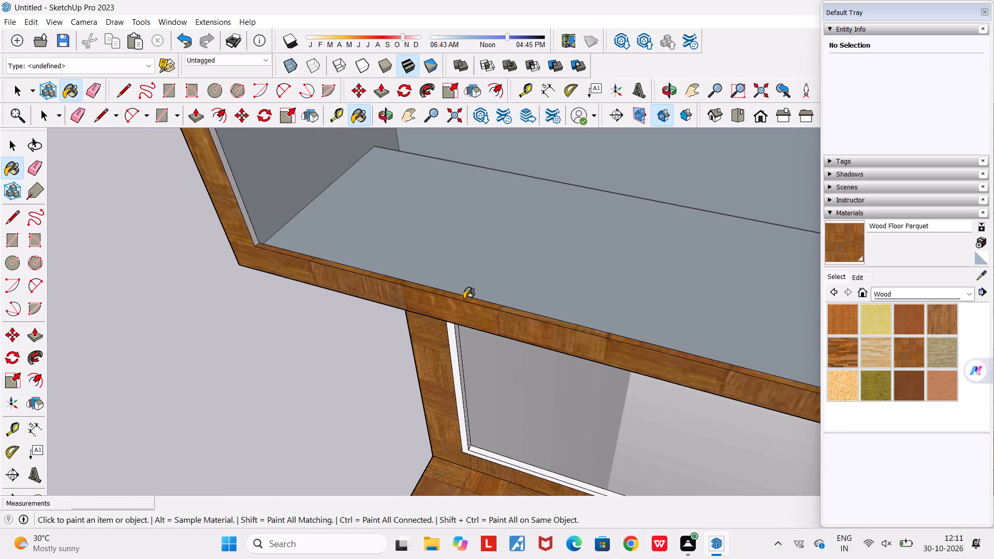
pyautogui.scroll(-5, 464, 299)
pyautogui.scroll(4, 274, 222)
pyautogui.scroll(4, 339, 202)
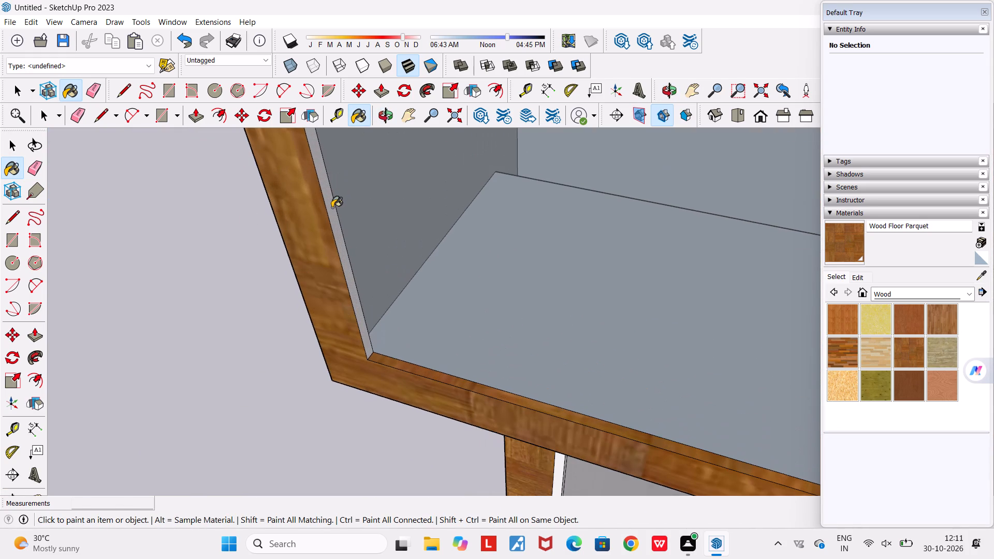
pyautogui.click(332, 208)
# Paint the inner side and top edge strips of the upper opening above the mirror niche with Wood Floor Parquet.
pyautogui.scroll(-17, 332, 209)
pyautogui.moveTo(327, 246); pyautogui.dragTo(623, 297, button='middle')
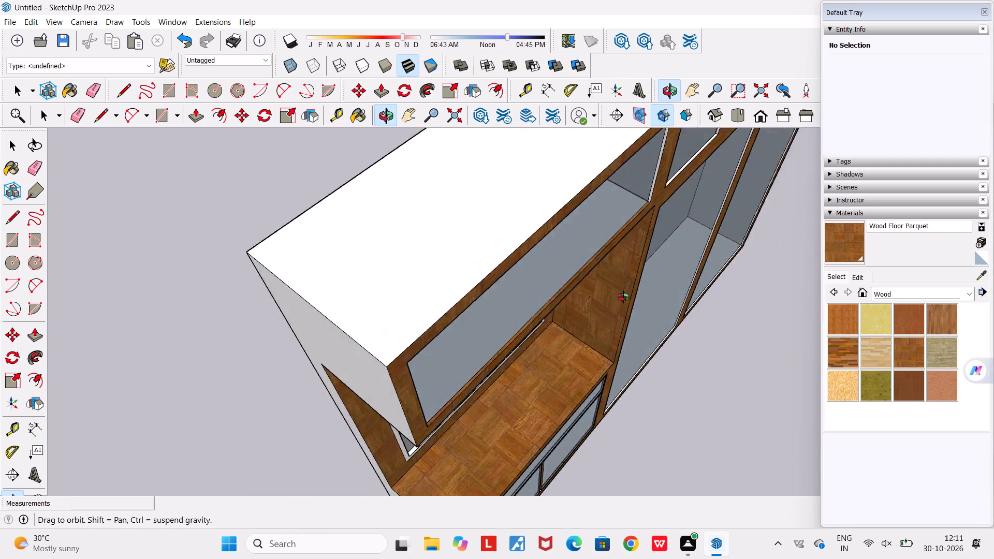
pyautogui.moveTo(623, 297); pyautogui.dragTo(626, 296, button='middle')
pyautogui.scroll(11, 652, 155)
pyautogui.click(656, 157)
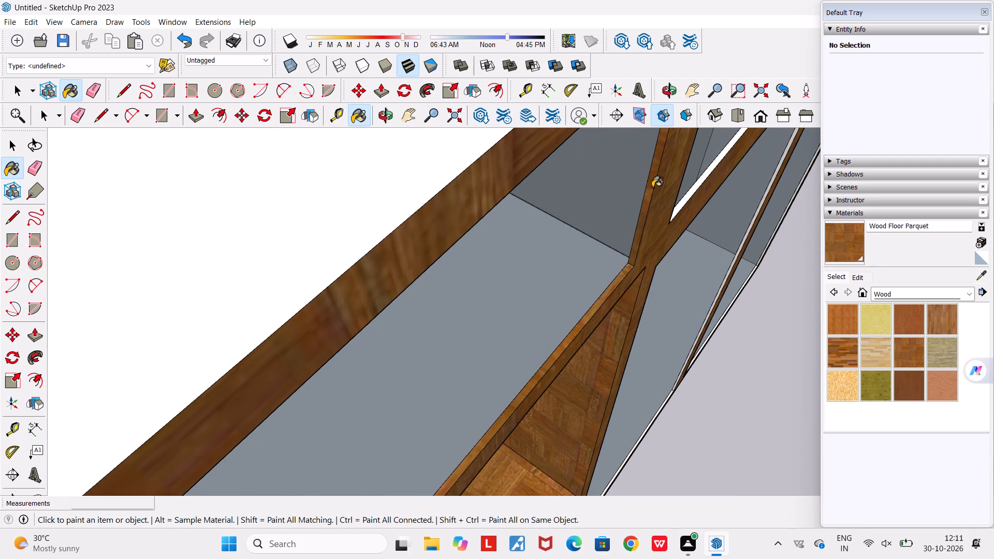
pyautogui.moveTo(443, 376); pyautogui.dragTo(335, 298, button='middle')
pyautogui.scroll(-19, 333, 297)
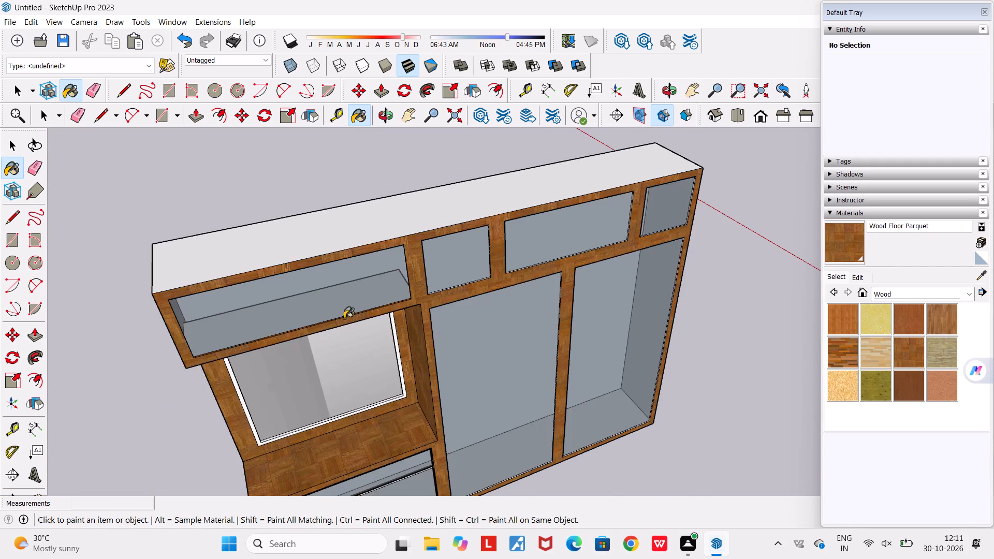
pyautogui.moveTo(337, 343); pyautogui.dragTo(581, 136, button='middle')
pyautogui.scroll(7, 501, 137)
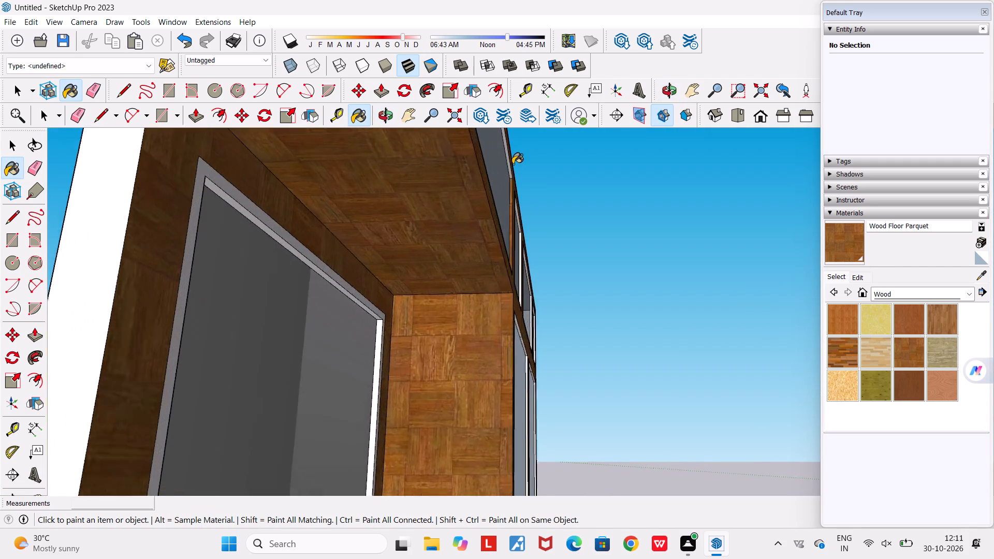
pyautogui.scroll(6, 513, 164)
pyautogui.click(509, 165)
# Paint the top and far side edge strips of the small second upper opening with Wood Floor Parquet.
pyautogui.moveTo(516, 181); pyautogui.dragTo(471, 247, button='middle')
pyautogui.scroll(-4, 471, 247)
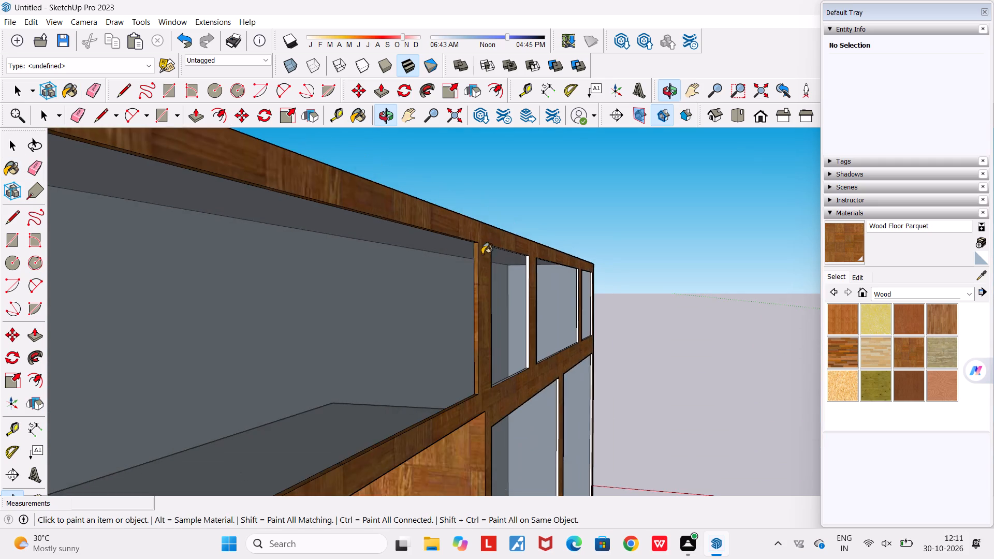
pyautogui.scroll(10, 505, 237)
pyautogui.moveTo(512, 277); pyautogui.dragTo(513, 222, button='middle')
pyautogui.scroll(5, 515, 239)
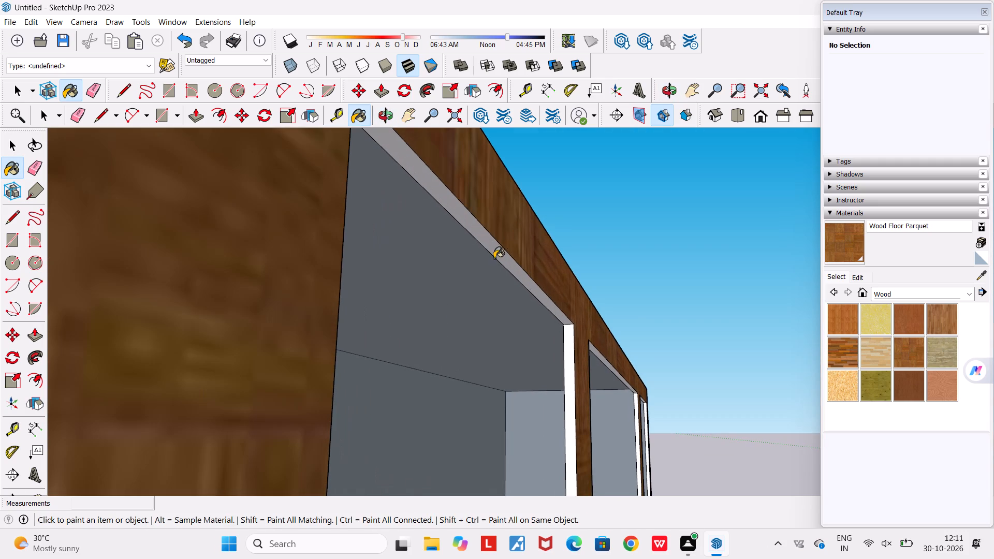
pyautogui.click(497, 255)
pyautogui.click(570, 363)
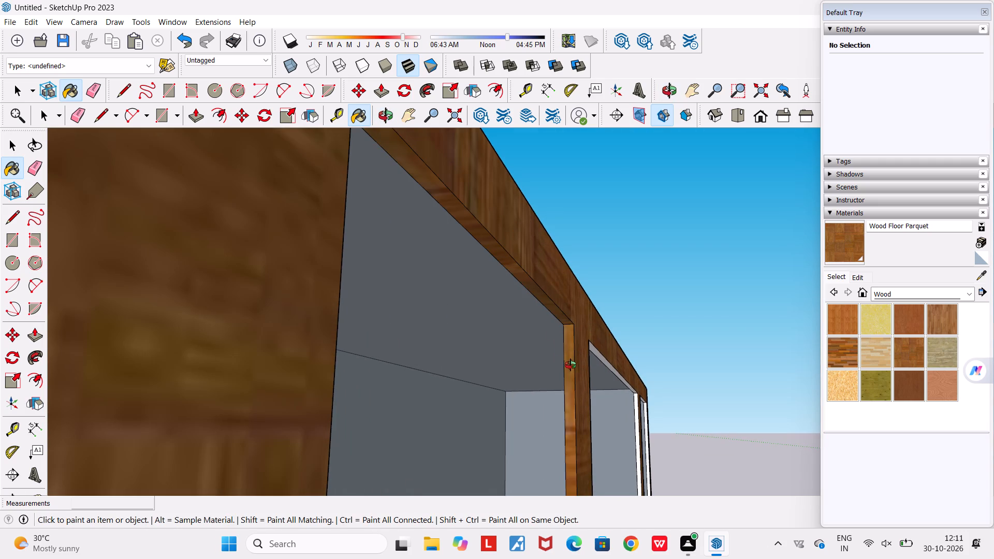
# Paint the second upper opening's remaining side edge, next to the opening above the mirror, and its bottom edge with Wood Floor Parquet.
pyautogui.moveTo(571, 365); pyautogui.dragTo(34, 437, button='middle')
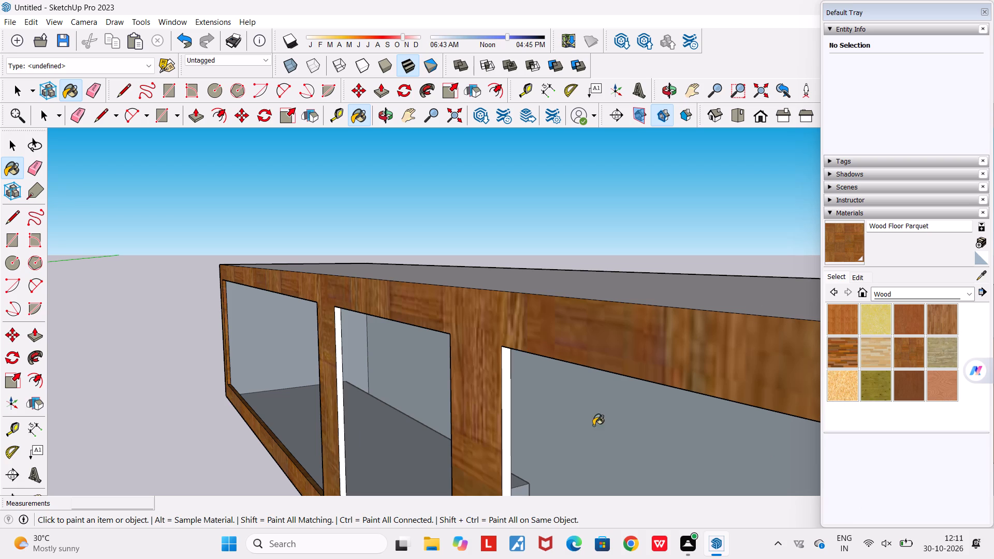
pyautogui.scroll(2, 349, 374)
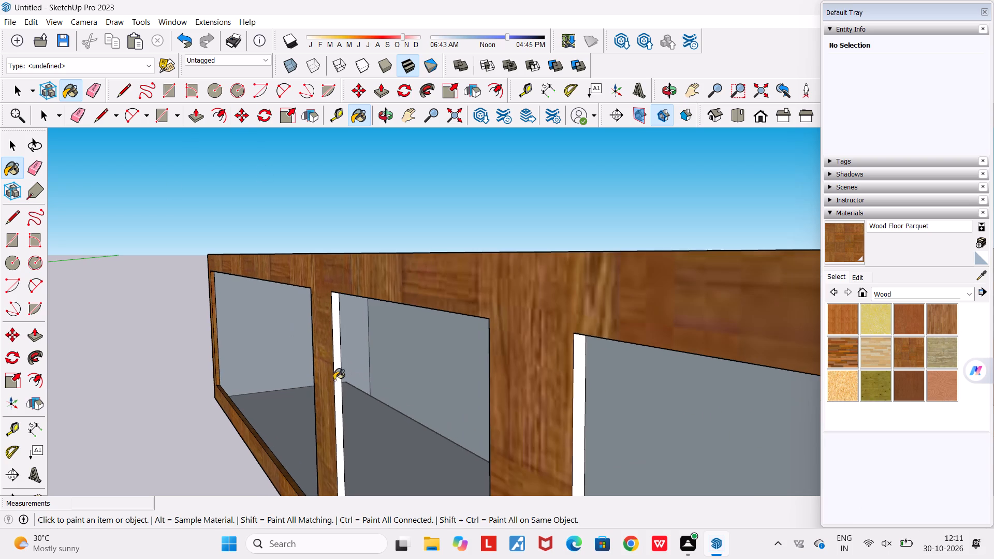
pyautogui.click(337, 380)
pyautogui.scroll(-11, 338, 380)
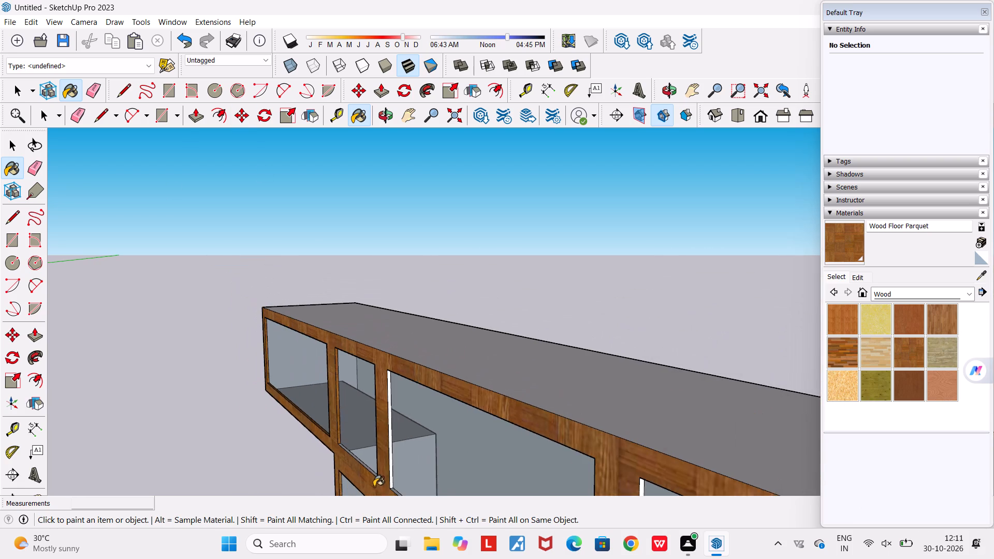
pyautogui.scroll(11, 374, 486)
pyautogui.click(368, 455)
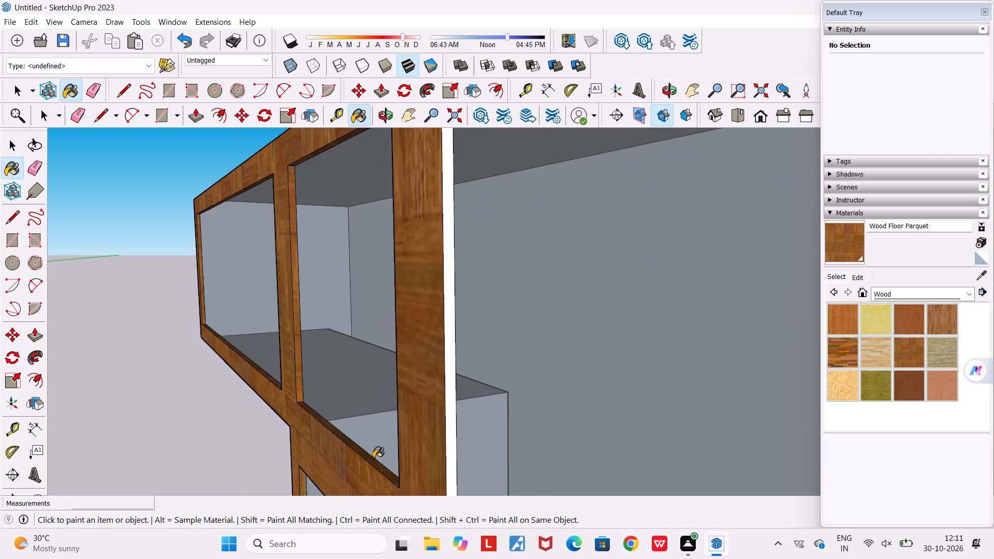
# Paint the side edge and both segments of the bottom edge of the long third upper opening with Wood Floor Parquet.
pyautogui.scroll(3, 405, 377)
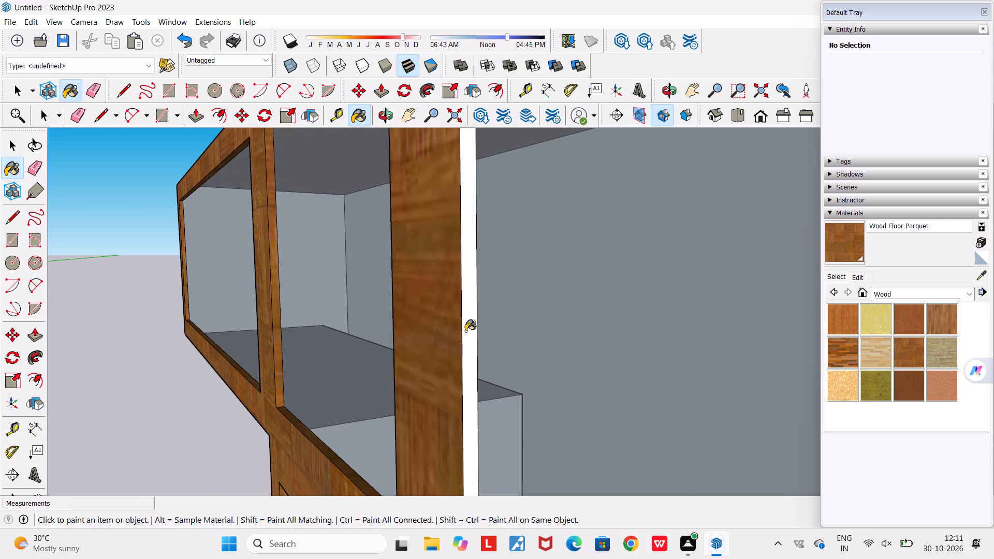
pyautogui.click(466, 331)
pyautogui.scroll(-19, 454, 331)
pyautogui.moveTo(500, 423); pyautogui.dragTo(479, 503, button='middle')
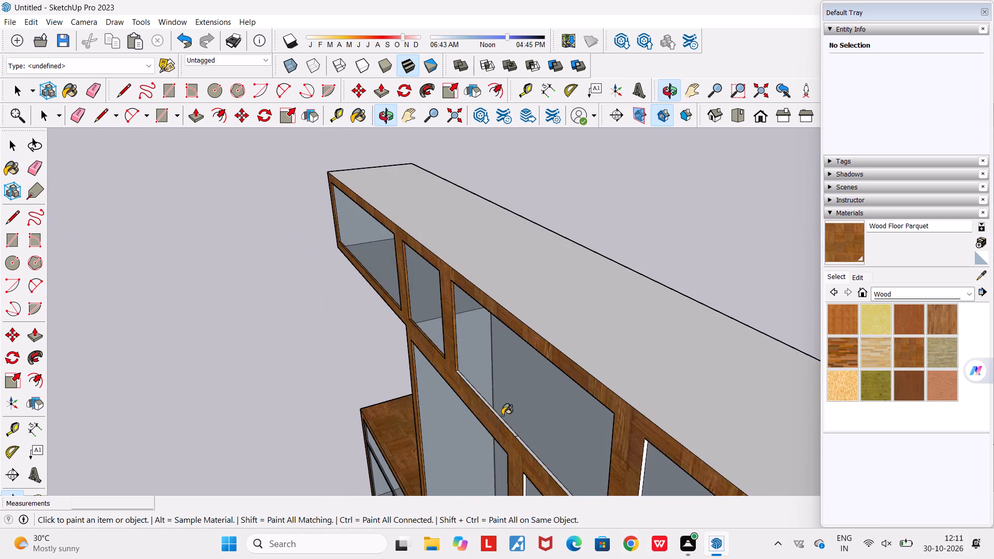
pyautogui.scroll(5, 506, 406)
pyautogui.click(504, 435)
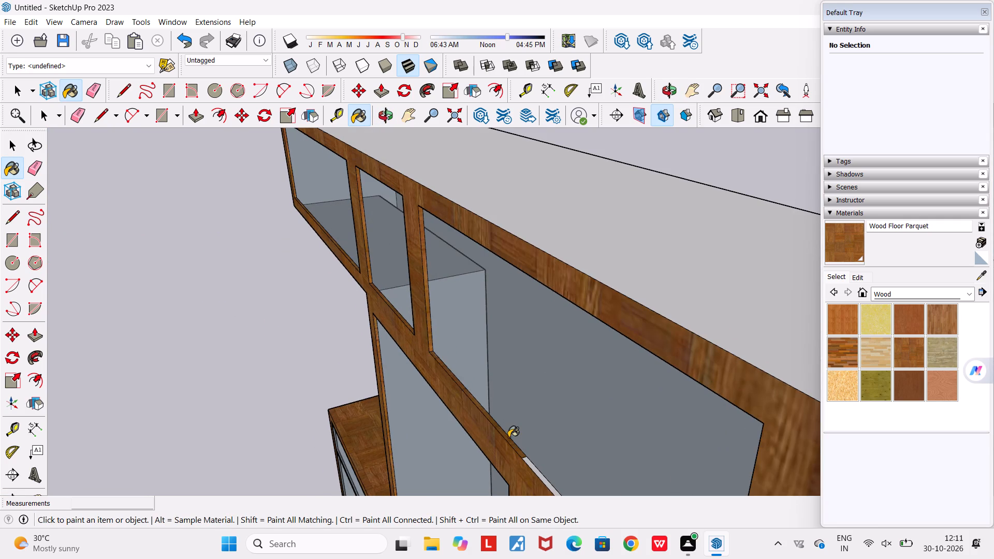
pyautogui.scroll(-5, 509, 437)
pyautogui.scroll(10, 532, 501)
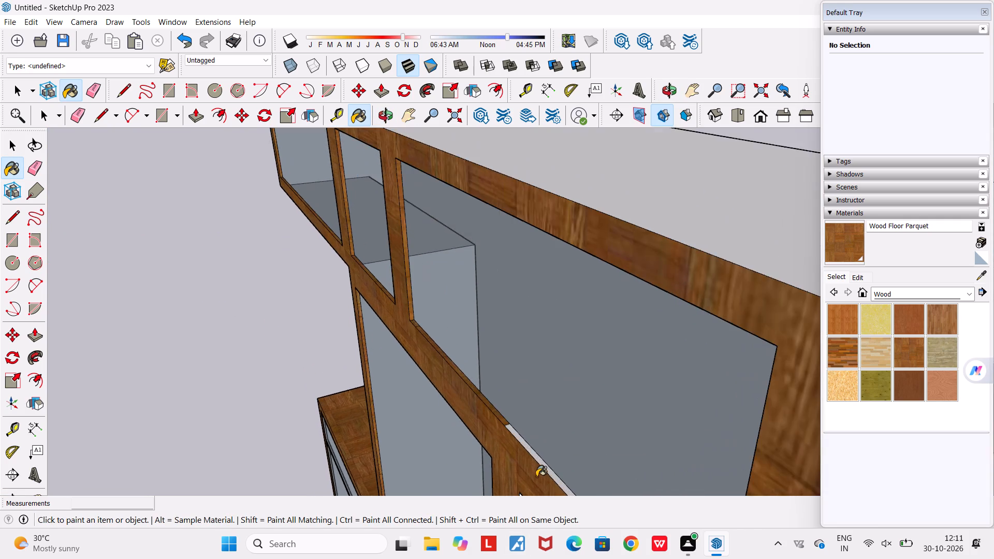
pyautogui.scroll(2, 536, 477)
pyautogui.click(542, 455)
# Paint the white edge strip of the upright between the two tall compartments, on the outer compartment's side, with Wood Floor Parquet.
pyautogui.scroll(-12, 537, 455)
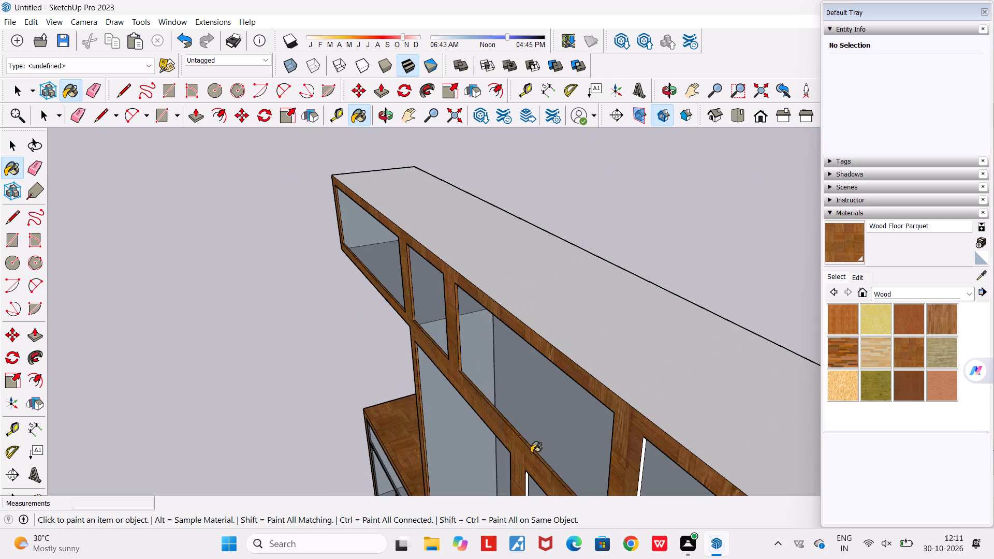
pyautogui.scroll(5, 396, 450)
pyautogui.moveTo(418, 397); pyautogui.dragTo(471, 255, button='middle')
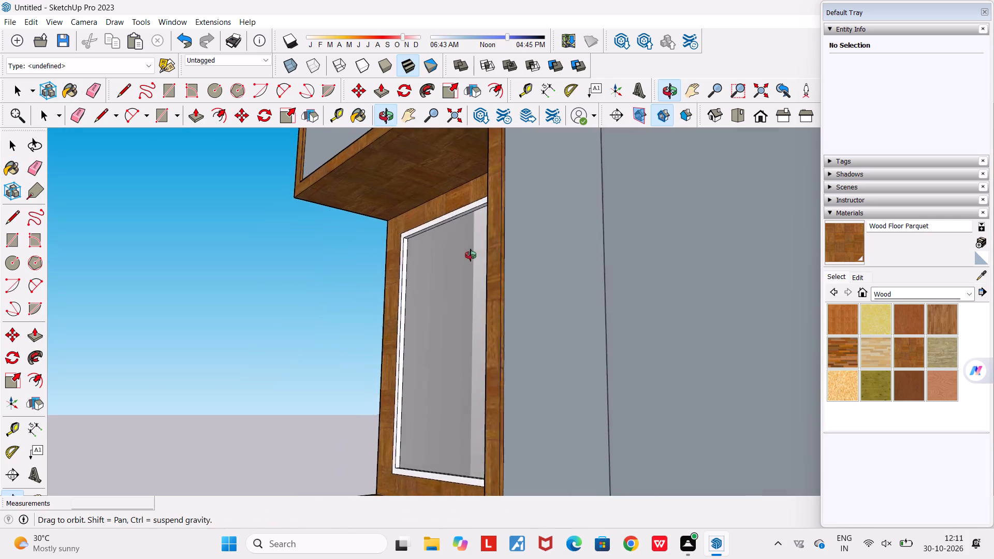
pyautogui.scroll(-3, 471, 256)
pyautogui.moveTo(471, 255); pyautogui.dragTo(471, 256, button='middle')
pyautogui.scroll(-7, 429, 233)
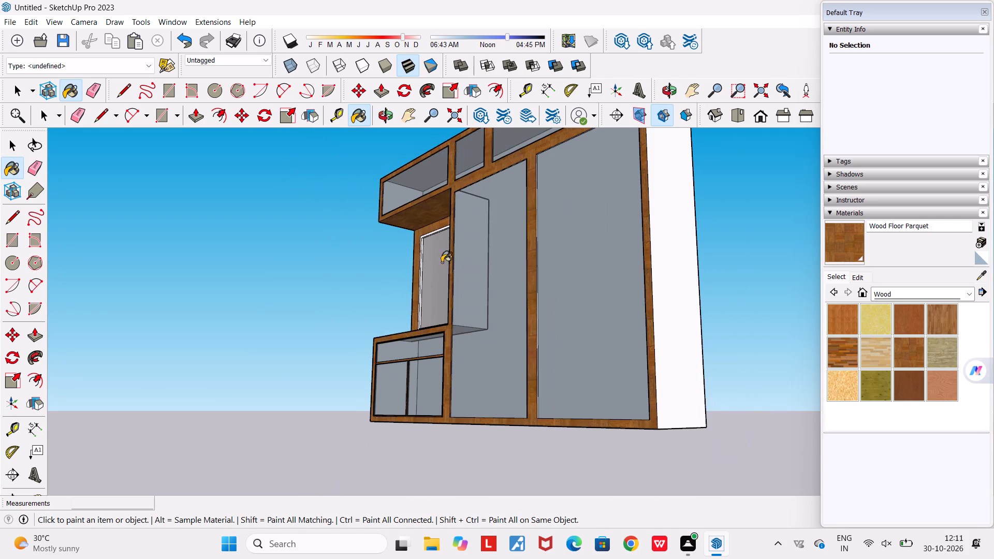
pyautogui.moveTo(430, 293); pyautogui.dragTo(325, 307, button='middle')
pyautogui.scroll(-1, 338, 314)
pyautogui.scroll(5, 419, 290)
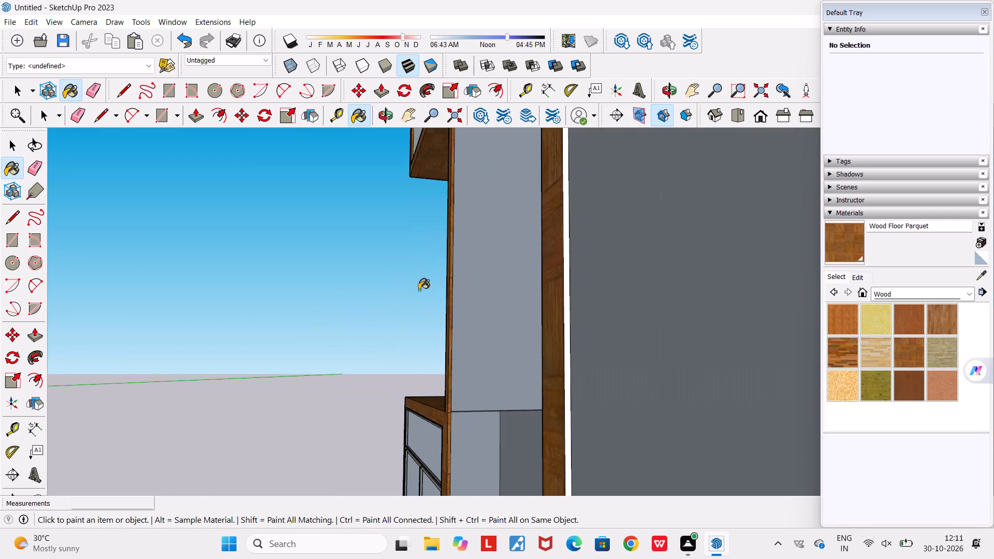
pyautogui.scroll(-6, 419, 290)
pyautogui.scroll(14, 447, 288)
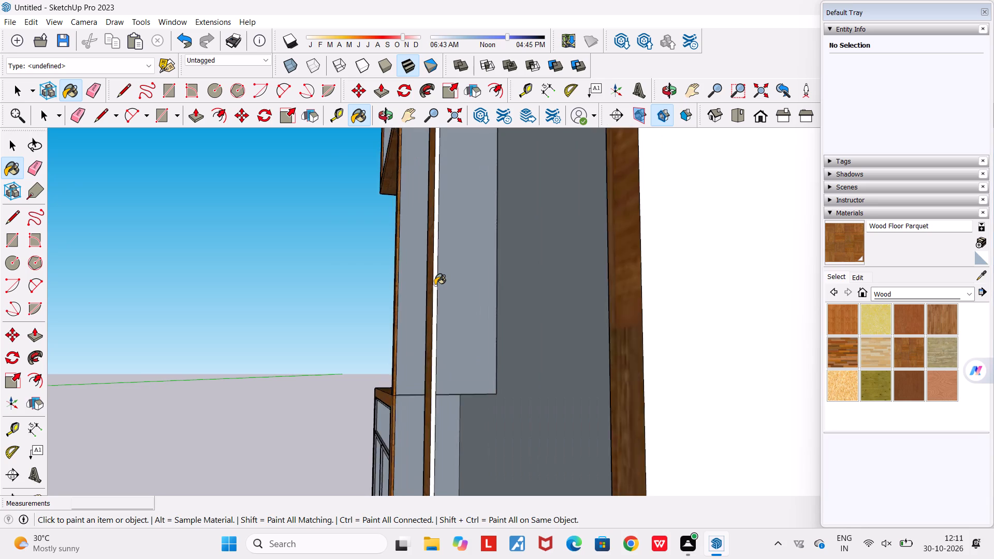
pyautogui.scroll(6, 435, 285)
pyautogui.click(434, 285)
# Paint the outer side and bottom edge strips of the end tall compartment with Wood Floor Parquet.
pyautogui.scroll(-17, 435, 286)
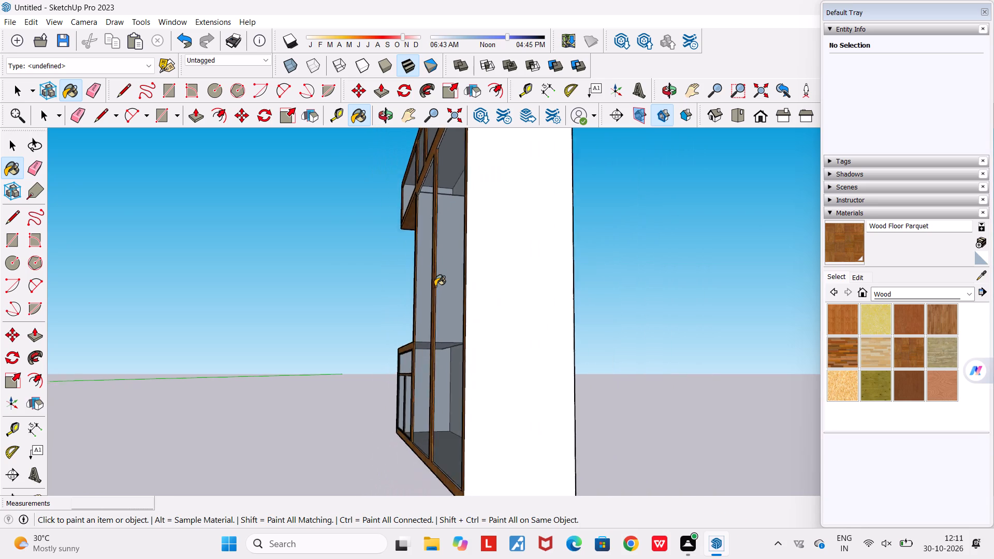
pyautogui.moveTo(433, 311); pyautogui.dragTo(838, 488, button='middle')
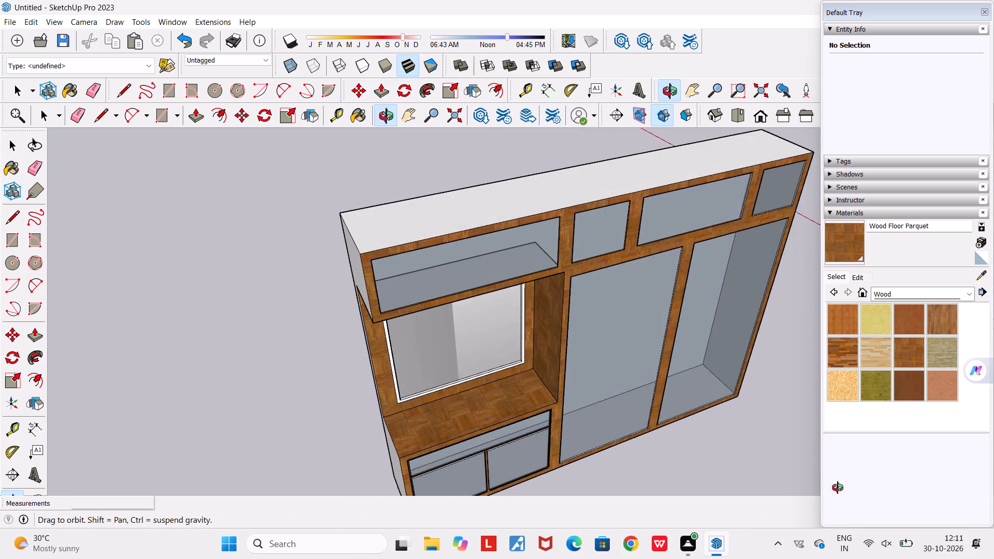
pyautogui.moveTo(838, 488); pyautogui.dragTo(838, 483, button='middle')
pyautogui.scroll(17, 795, 281)
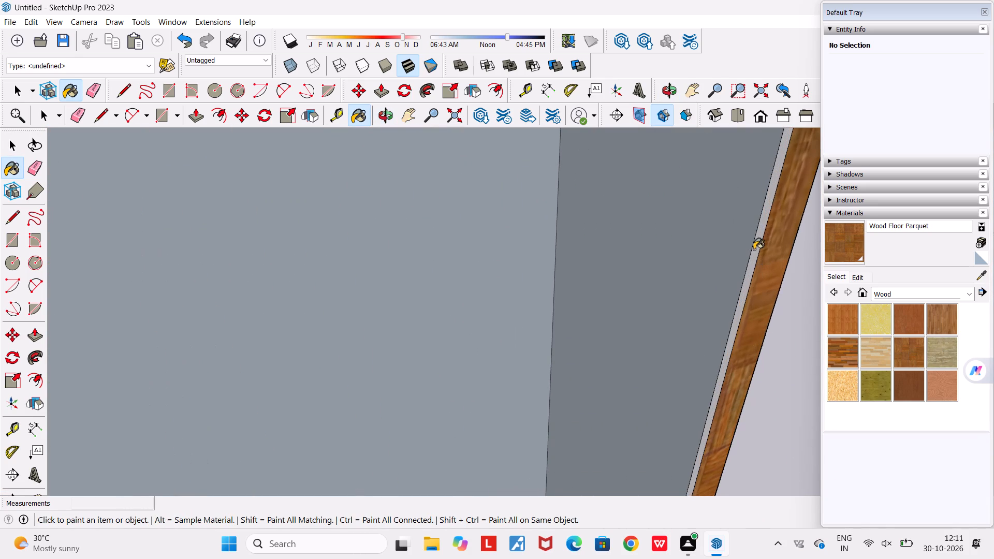
pyautogui.click(756, 250)
pyautogui.scroll(-16, 756, 250)
pyautogui.scroll(11, 656, 491)
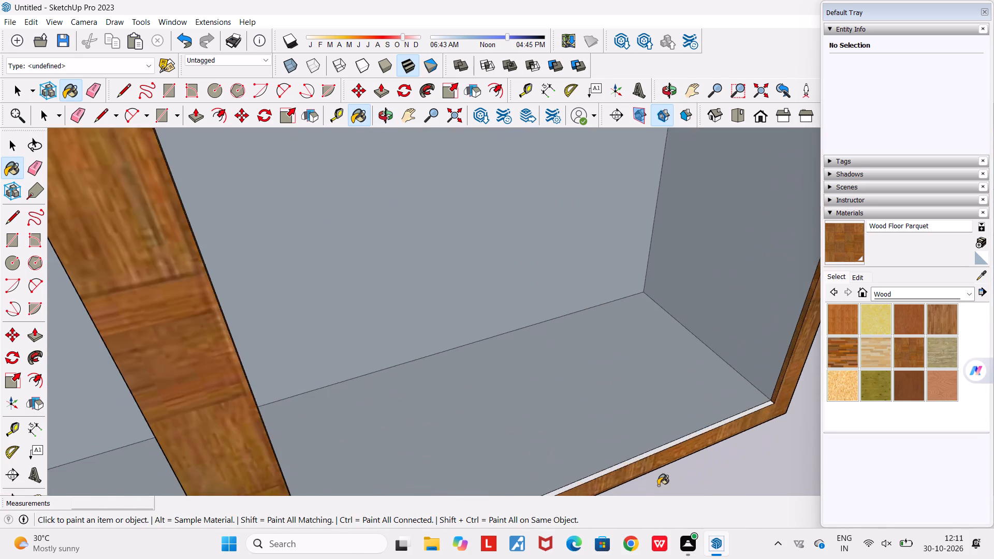
pyautogui.scroll(7, 658, 486)
pyautogui.click(643, 439)
# Paint the bottom edge strip of the tall compartment next to the mirror niche with Wood Floor Parquet.
pyautogui.scroll(-11, 639, 437)
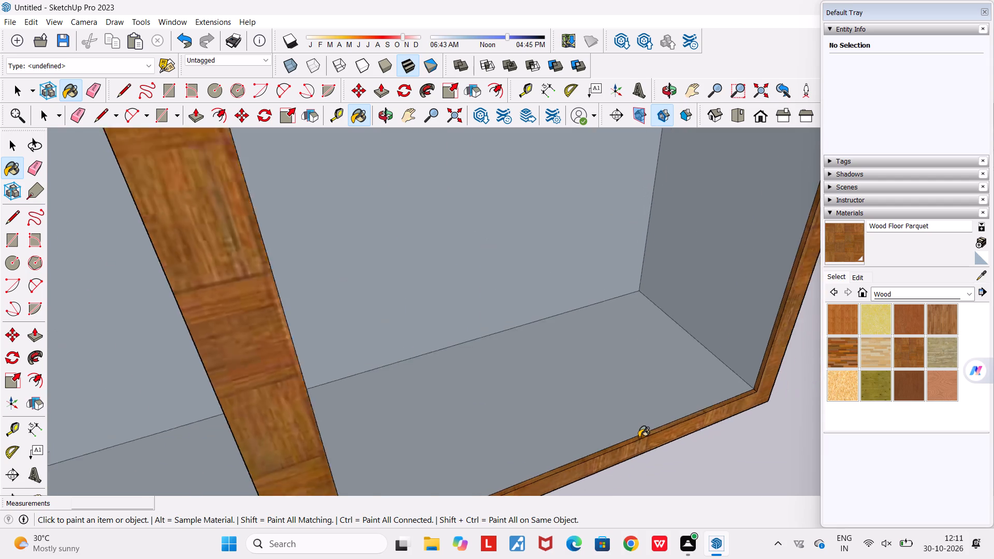
pyautogui.scroll(-19, 639, 437)
pyautogui.scroll(7, 546, 482)
pyautogui.scroll(-1, 549, 475)
pyautogui.scroll(9, 549, 475)
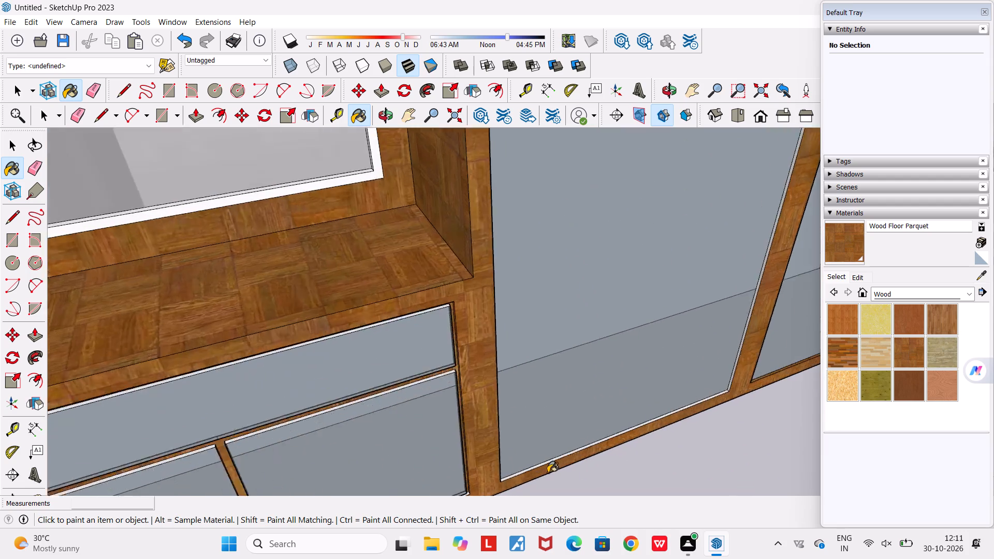
pyautogui.scroll(9, 548, 473)
pyautogui.click(544, 449)
# Paint the white strips beneath the lower cabinet's horizontal divider, on both sides of the vertical divider, with Wood Floor Parquet.
pyautogui.scroll(-11, 543, 448)
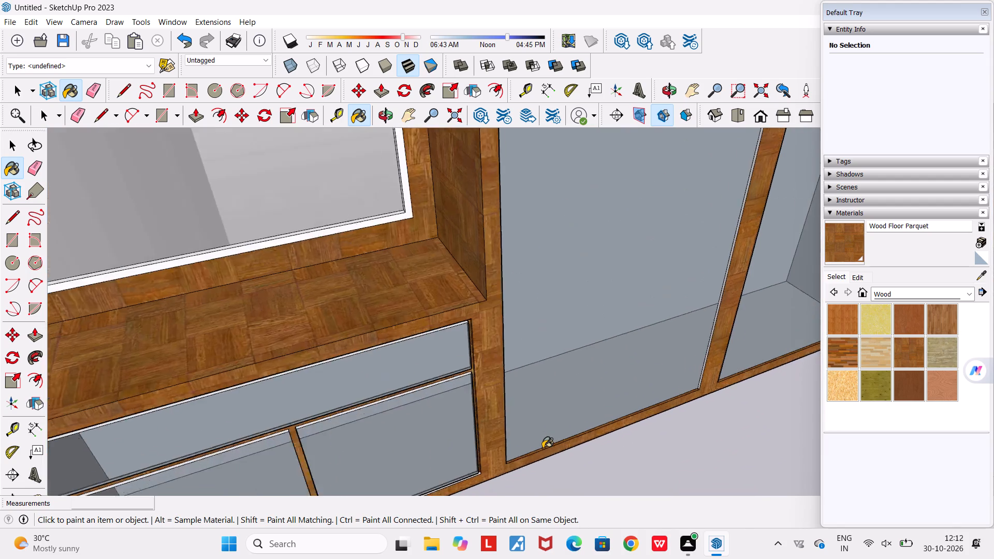
pyautogui.scroll(-8, 543, 448)
pyautogui.scroll(11, 459, 476)
pyautogui.scroll(15, 368, 324)
pyautogui.click(356, 346)
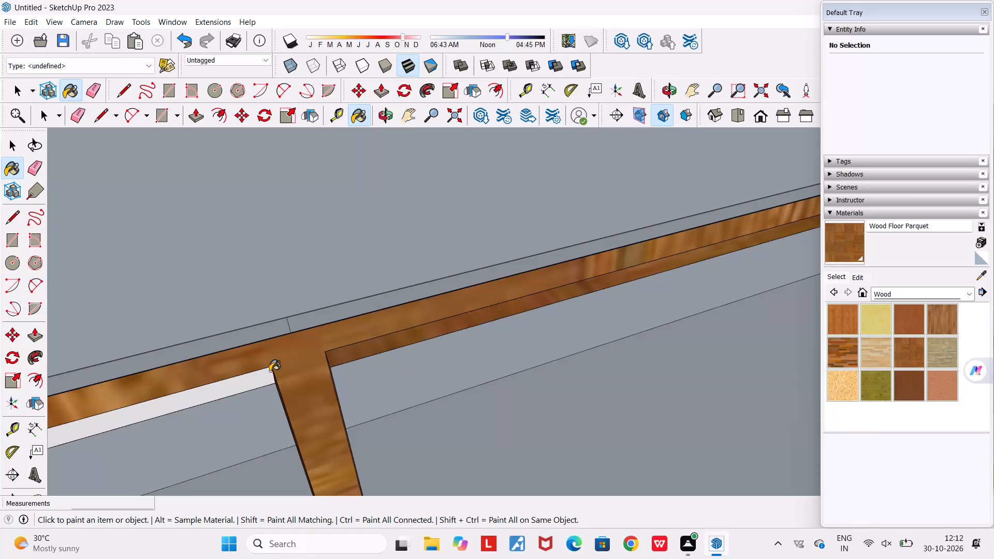
pyautogui.click(263, 373)
# Paint the white bottom edge strip of the lower cabinet below the mirror niche with Wood Floor Parquet.
pyautogui.scroll(-20, 261, 375)
pyautogui.scroll(-9, 261, 375)
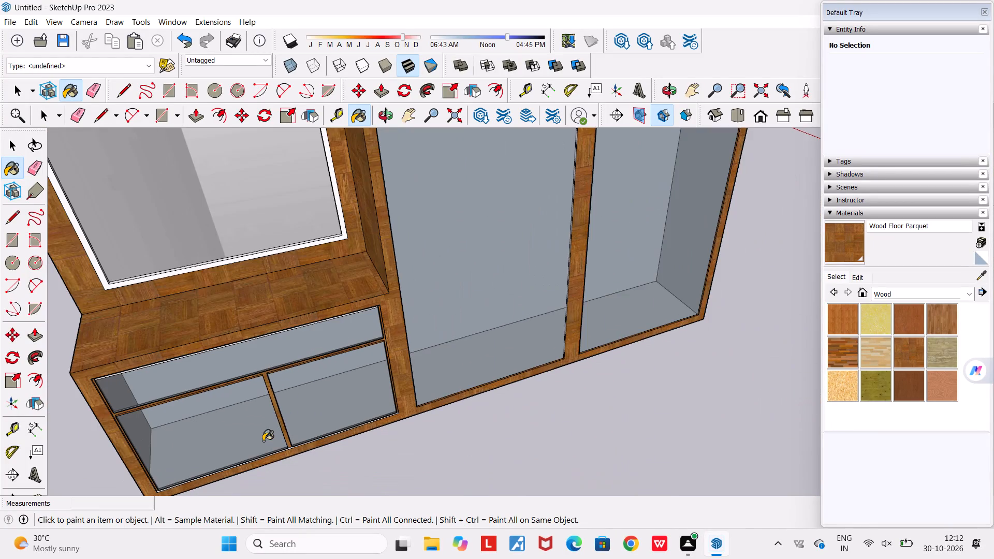
pyautogui.scroll(4, 261, 443)
pyautogui.scroll(19, 264, 472)
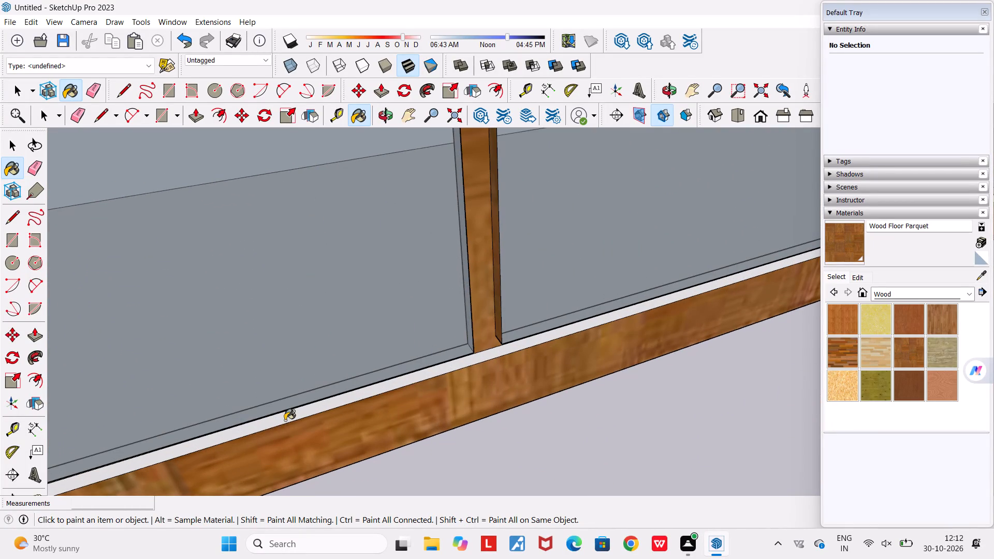
pyautogui.click(285, 420)
pyautogui.scroll(-8, 285, 420)
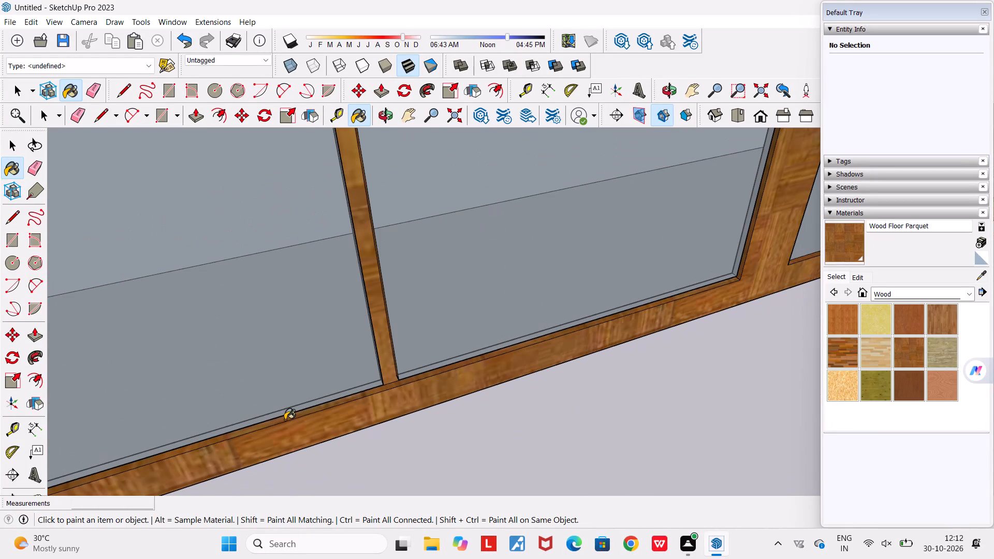
pyautogui.scroll(-20, 285, 420)
pyautogui.scroll(-1, 285, 420)
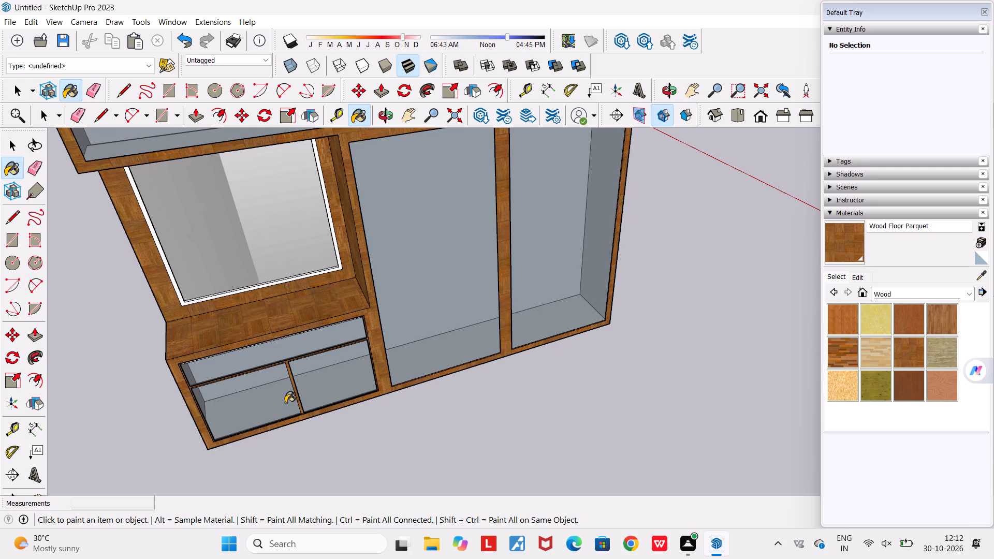
# Paint the bottom and outer side edge strips of the small end compartment in the upper row with Wood Floor Parquet.
pyautogui.scroll(-7, 285, 402)
pyautogui.scroll(12, 394, 246)
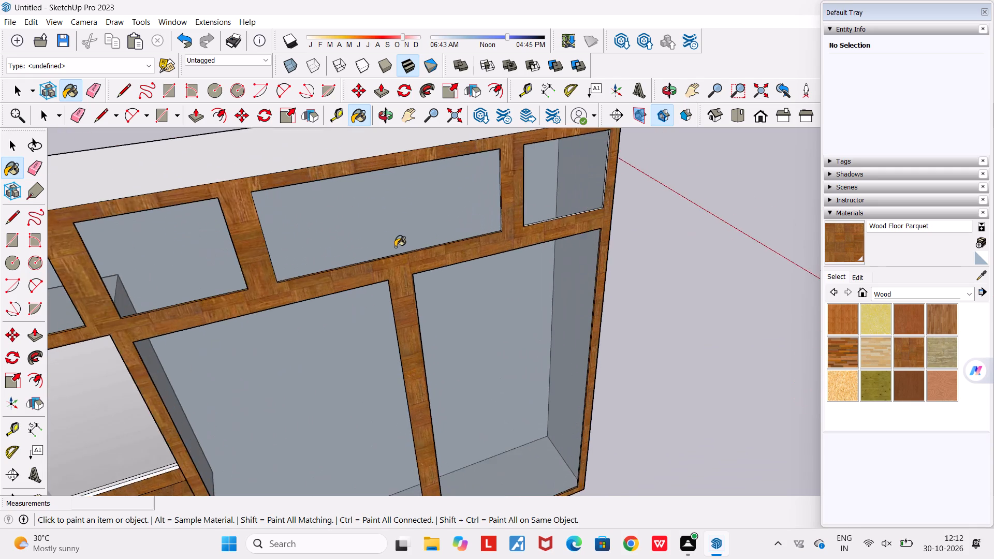
pyautogui.scroll(2, 395, 247)
pyautogui.scroll(4, 606, 183)
pyautogui.scroll(7, 600, 224)
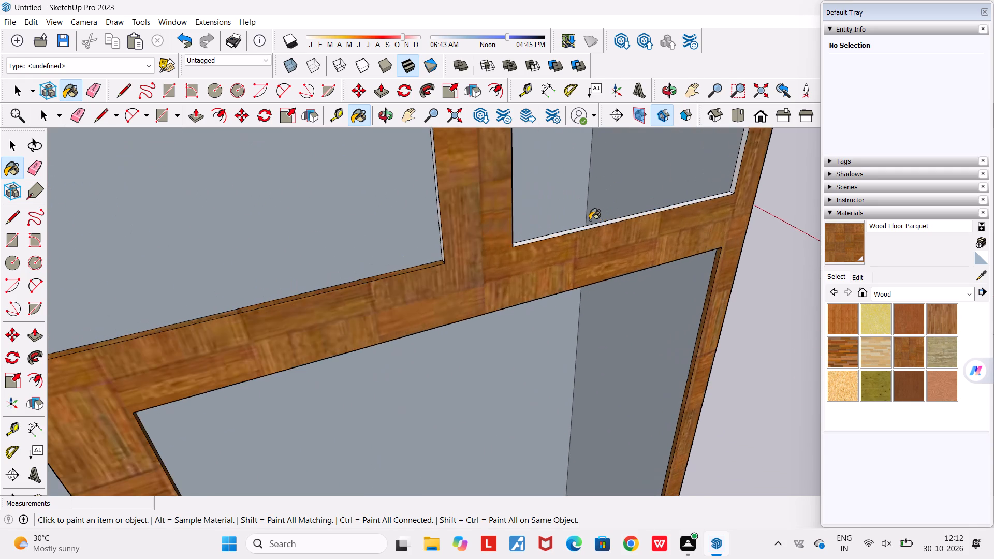
pyautogui.scroll(6, 590, 220)
pyautogui.click(582, 233)
pyautogui.scroll(-15, 582, 233)
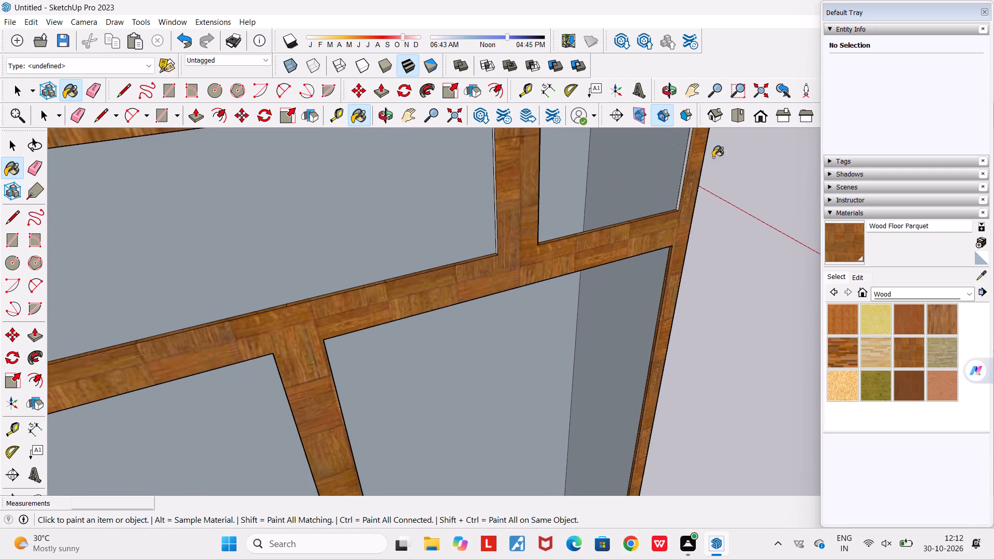
pyautogui.scroll(4, 649, 148)
pyautogui.scroll(11, 726, 161)
pyautogui.click(693, 152)
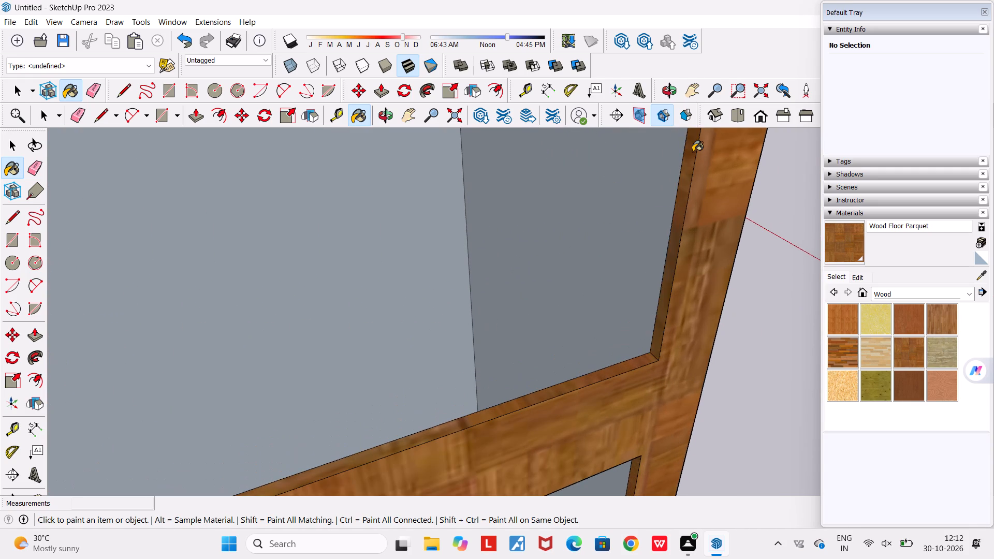
# Paint the wide upper compartment's side edge strip, on the divider shared with the small end compartment, with Wood Floor Parquet.
pyautogui.scroll(-18, 693, 152)
pyautogui.scroll(7, 528, 194)
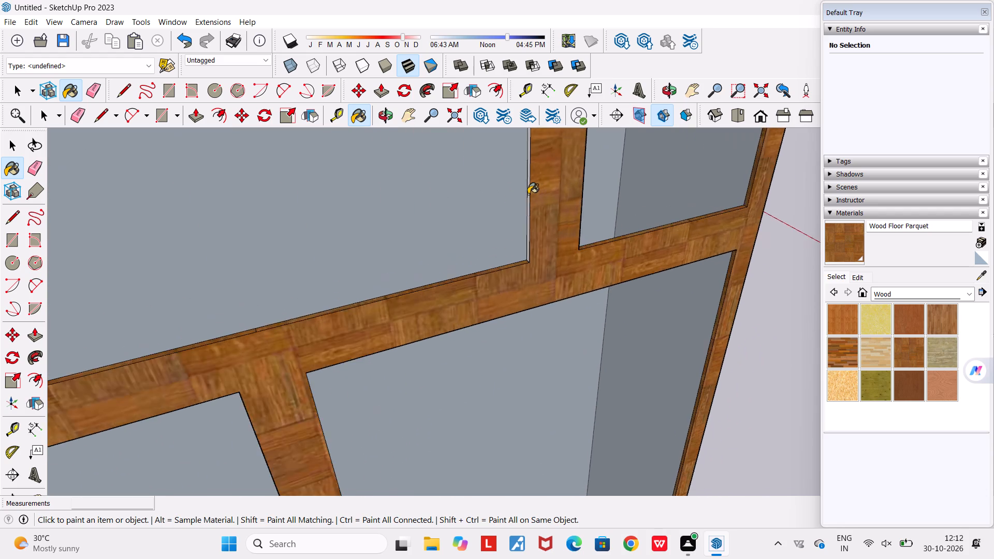
pyautogui.scroll(9, 528, 194)
pyautogui.click(536, 199)
pyautogui.click(530, 198)
pyautogui.scroll(-3, 530, 198)
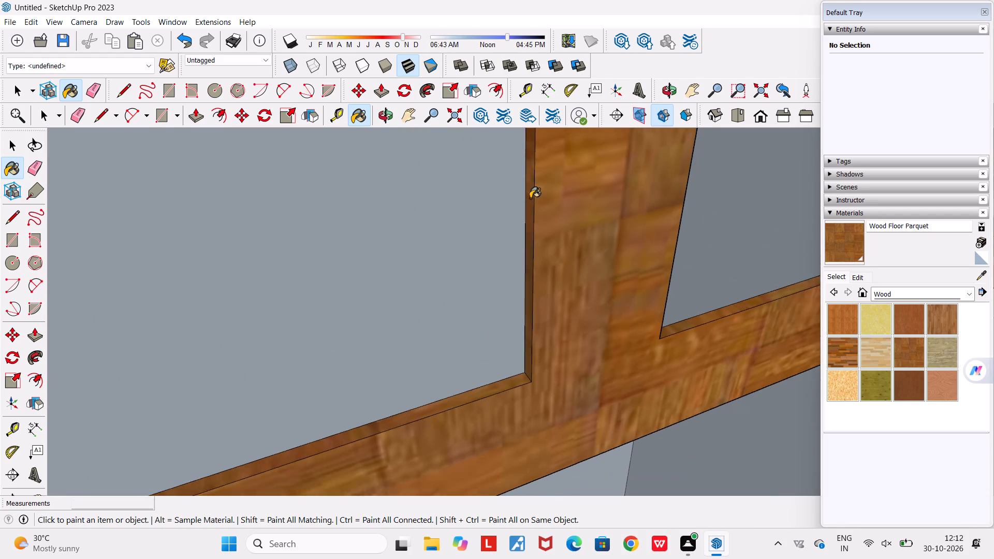
pyautogui.scroll(-20, 530, 198)
pyautogui.scroll(-5, 530, 198)
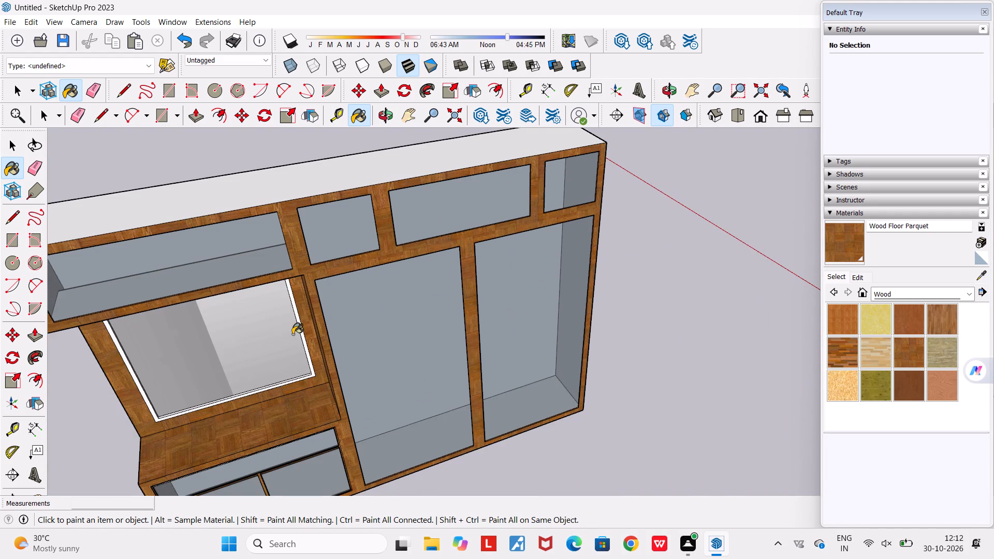
# Paint the middle upright's niche-facing edge strip and the adjoining top edge strip of the tall compartment beside the niche with Wood Floor Parquet.
pyautogui.moveTo(304, 325); pyautogui.dragTo(456, 236, button='middle')
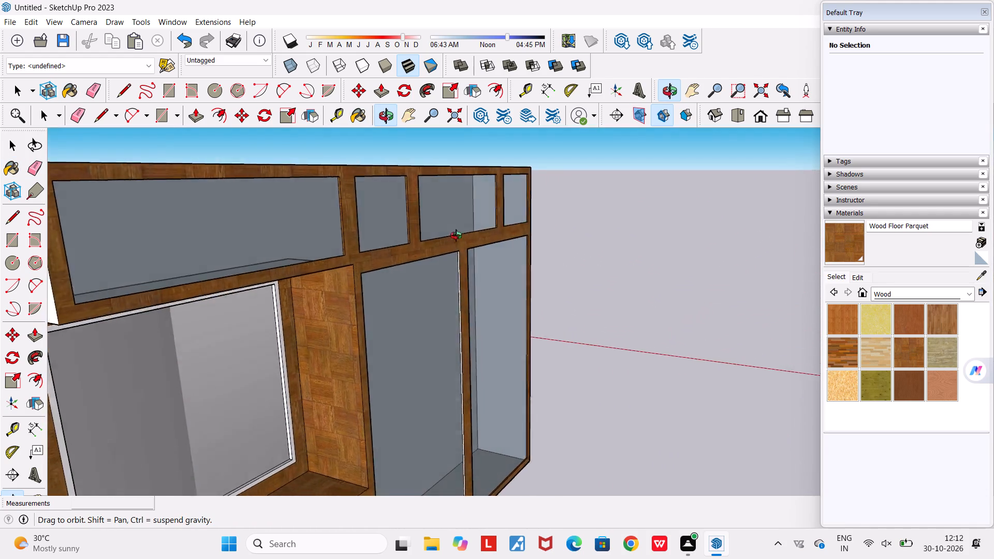
pyautogui.moveTo(456, 236); pyautogui.dragTo(455, 105, button='middle')
pyautogui.scroll(8, 457, 168)
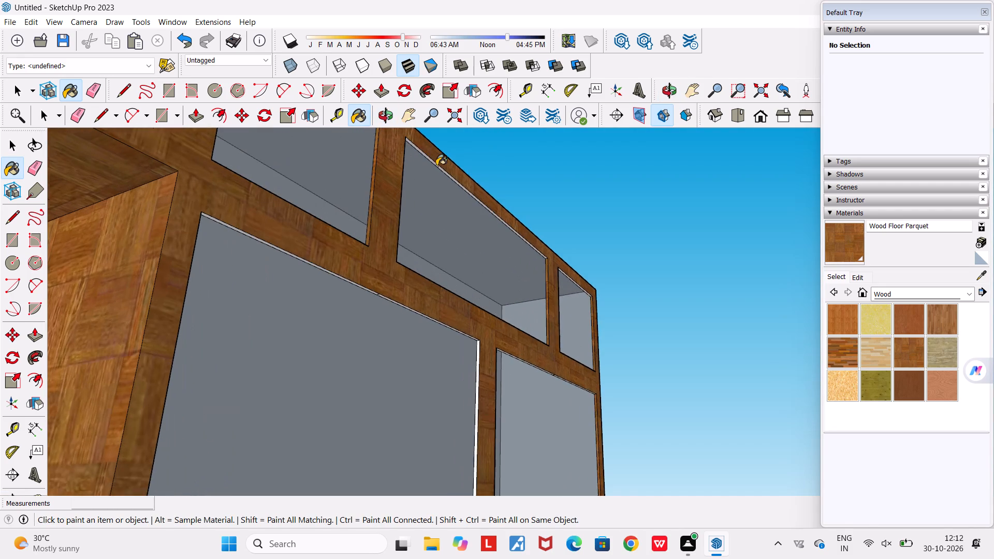
pyautogui.scroll(6, 388, 368)
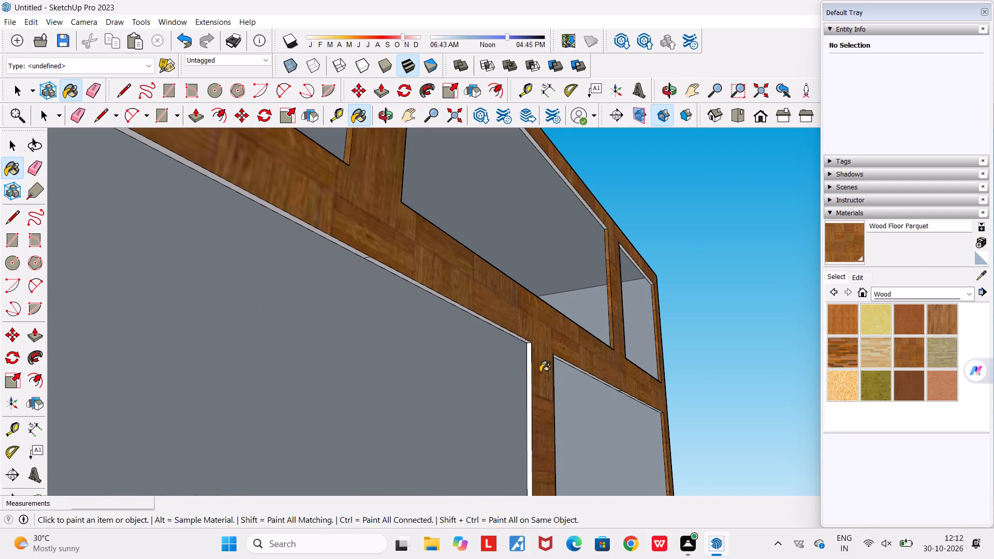
pyautogui.scroll(3, 536, 370)
pyautogui.click(528, 364)
pyautogui.click(524, 333)
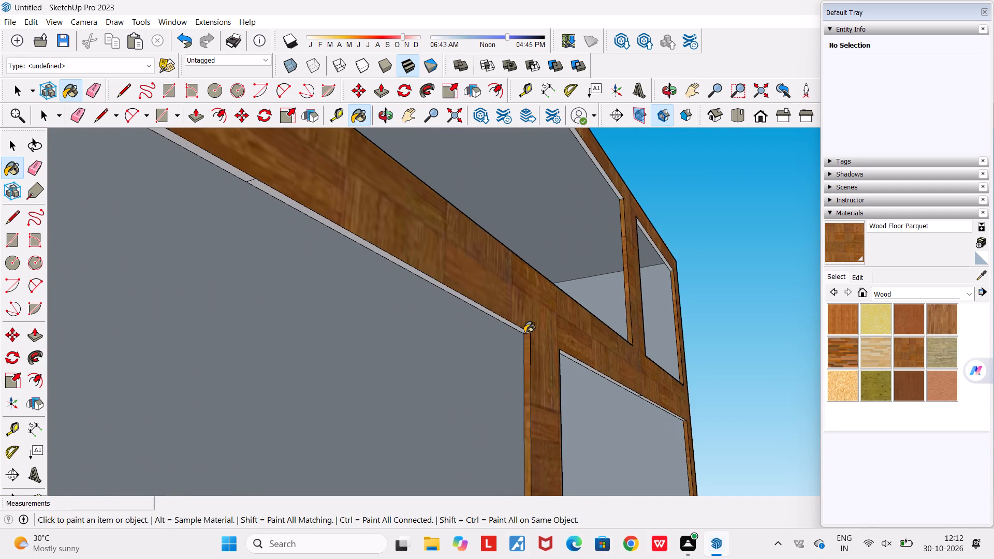
pyautogui.scroll(5, 523, 332)
pyautogui.click(518, 328)
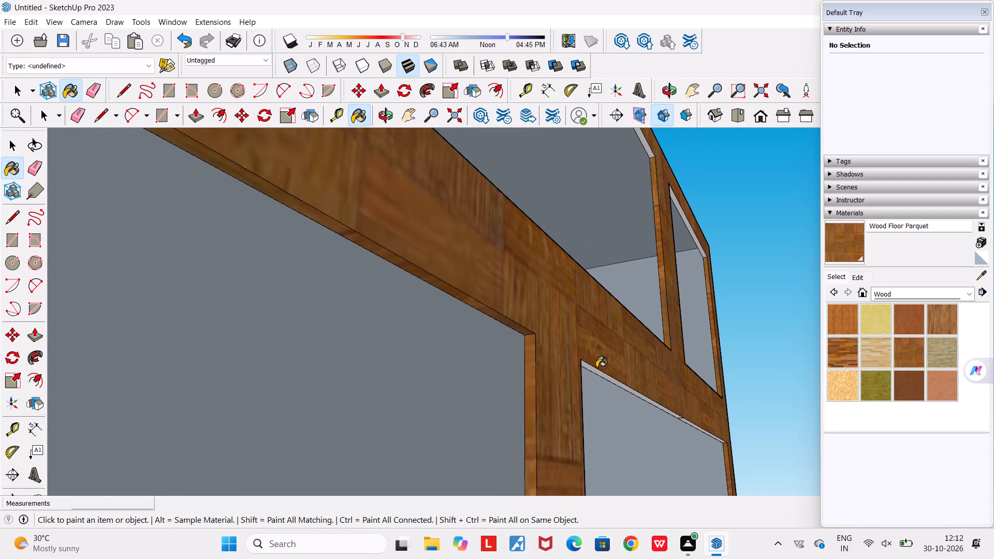
# Paint both sections of the end tall compartment's white top edge strip with Wood Floor Parquet.
pyautogui.click(609, 378)
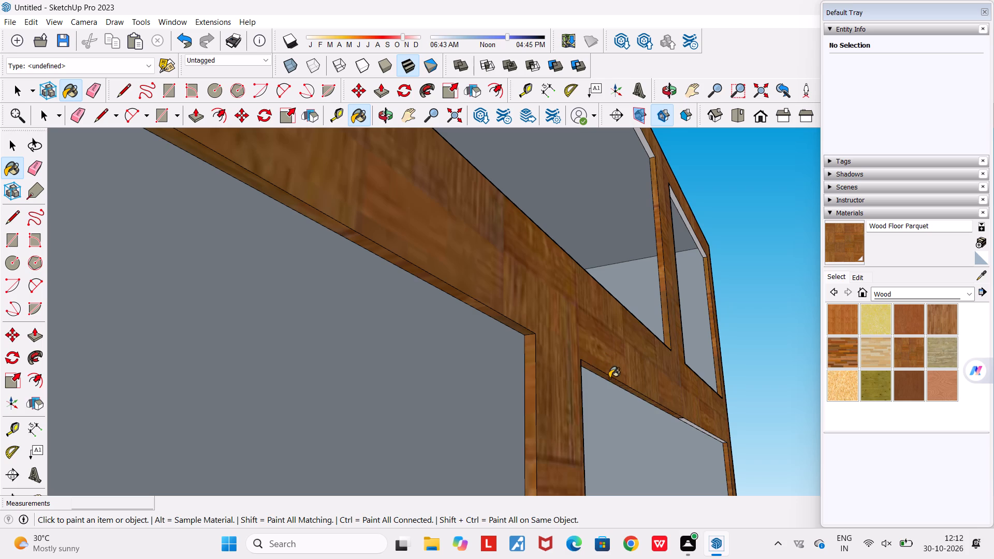
pyautogui.scroll(1, 687, 426)
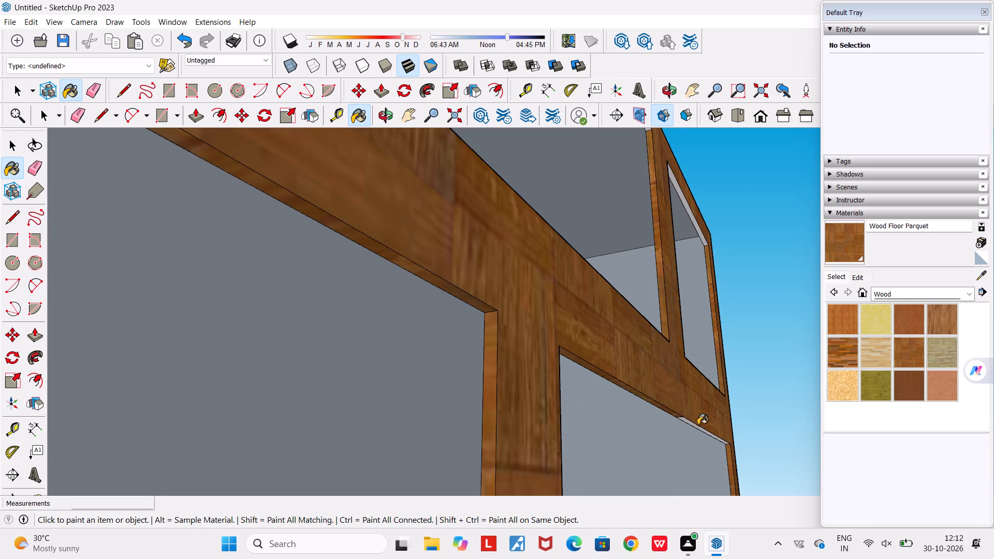
pyautogui.scroll(12, 694, 425)
pyautogui.click(681, 418)
pyautogui.scroll(-6, 682, 418)
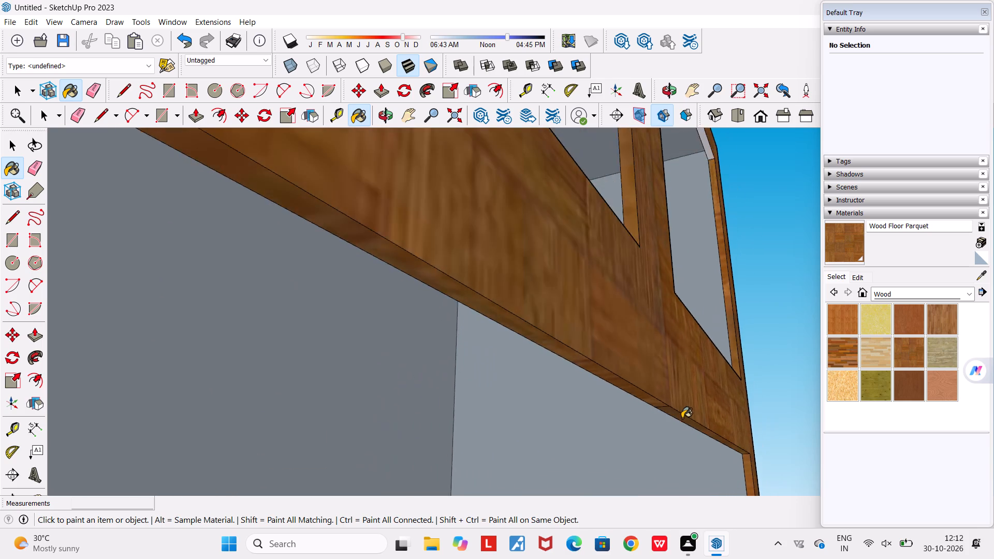
# Paint the remaining white top edge strip of the tall compartment, at its mirror niche end, with Wood Floor Parquet.
pyautogui.scroll(-20, 682, 418)
pyautogui.scroll(5, 630, 290)
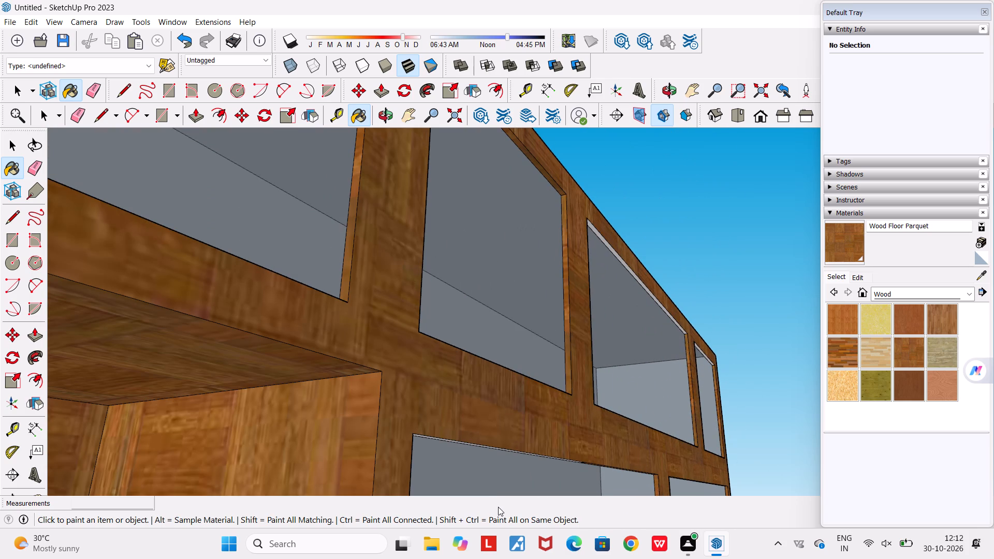
pyautogui.moveTo(479, 463); pyautogui.dragTo(435, 406, button='middle')
pyautogui.scroll(7, 456, 414)
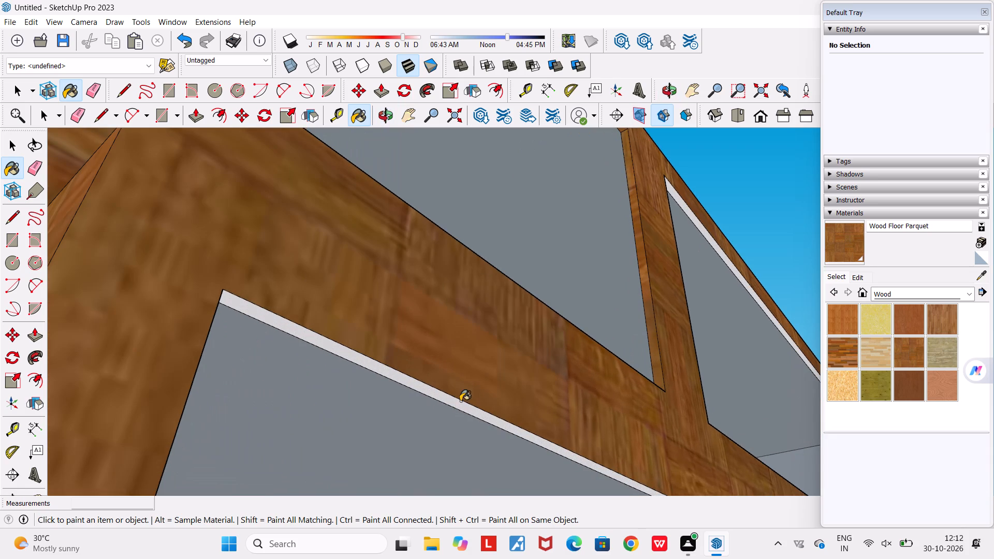
pyautogui.click(460, 406)
pyautogui.scroll(-15, 462, 410)
# Paint the top edge strips of the wide upper compartment and the small end upper compartment with Wood Floor Parquet.
pyautogui.scroll(6, 588, 326)
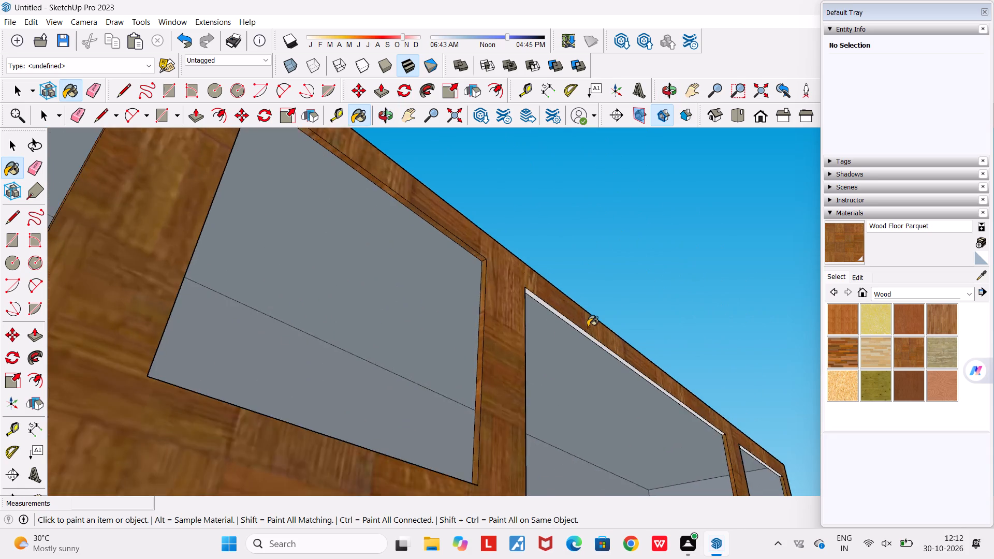
pyautogui.scroll(4, 588, 327)
pyautogui.click(590, 343)
pyautogui.scroll(-4, 590, 343)
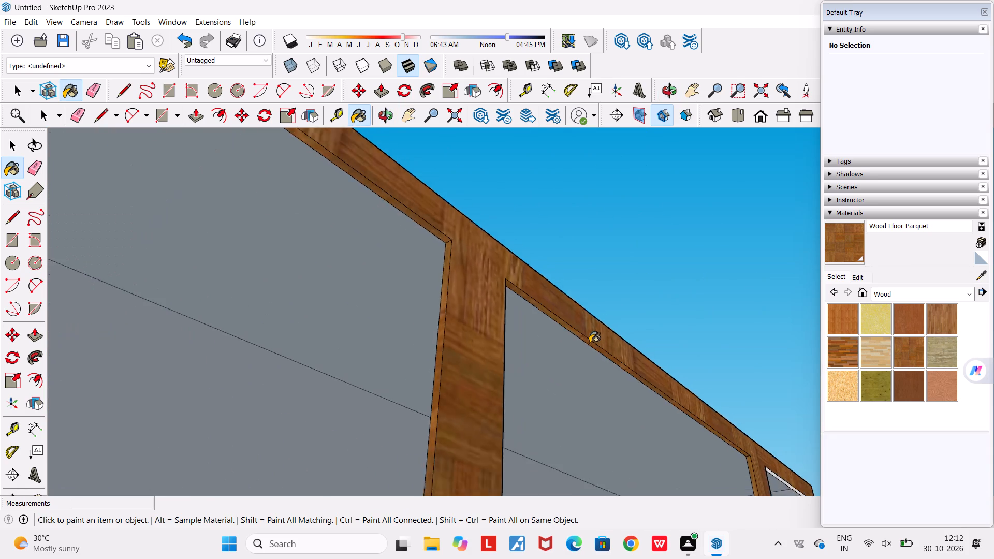
pyautogui.scroll(-9, 590, 343)
pyautogui.scroll(14, 702, 430)
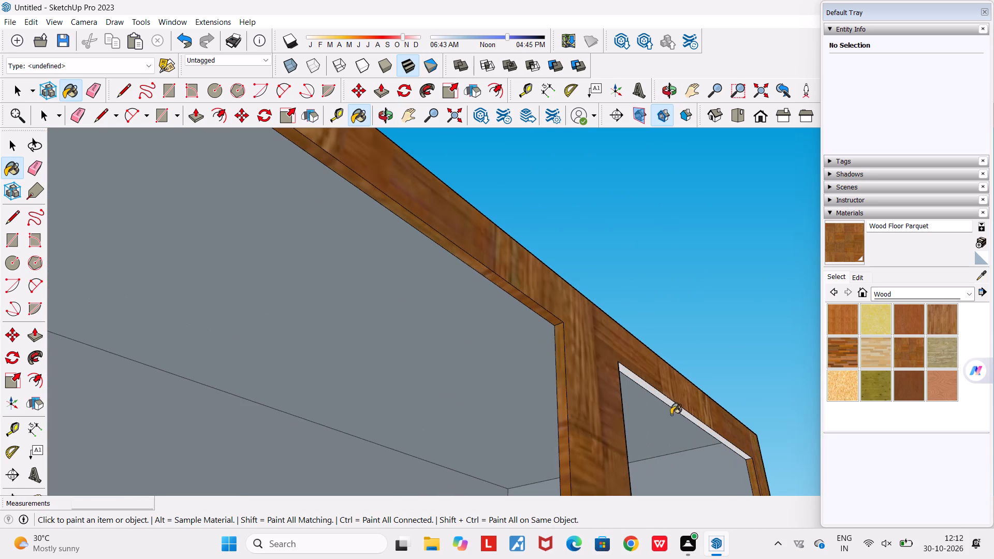
pyautogui.click(681, 411)
pyautogui.scroll(-16, 682, 411)
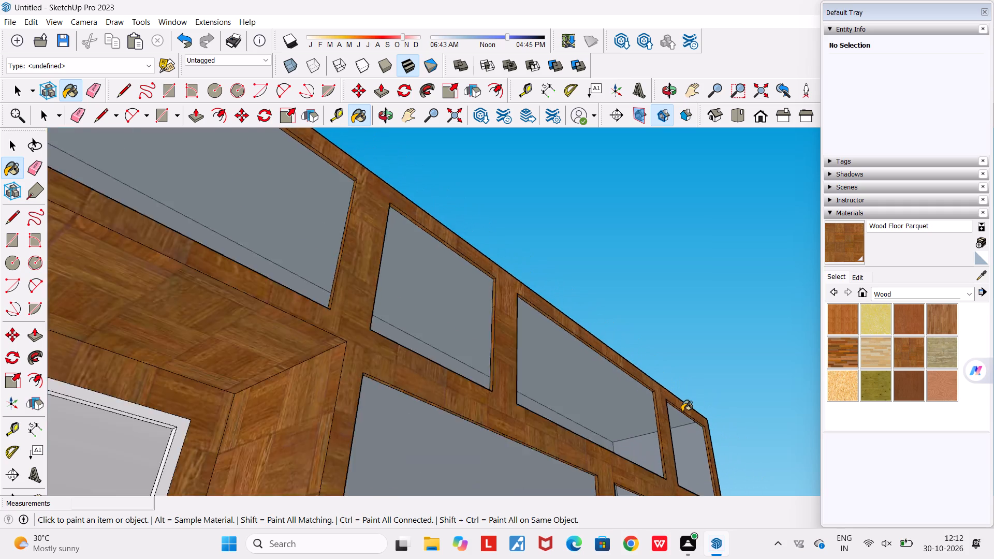
# Inspect the wardrobe block from below, from the outer ends and from the front for unpainted faces and edges.
pyautogui.scroll(-20, 682, 411)
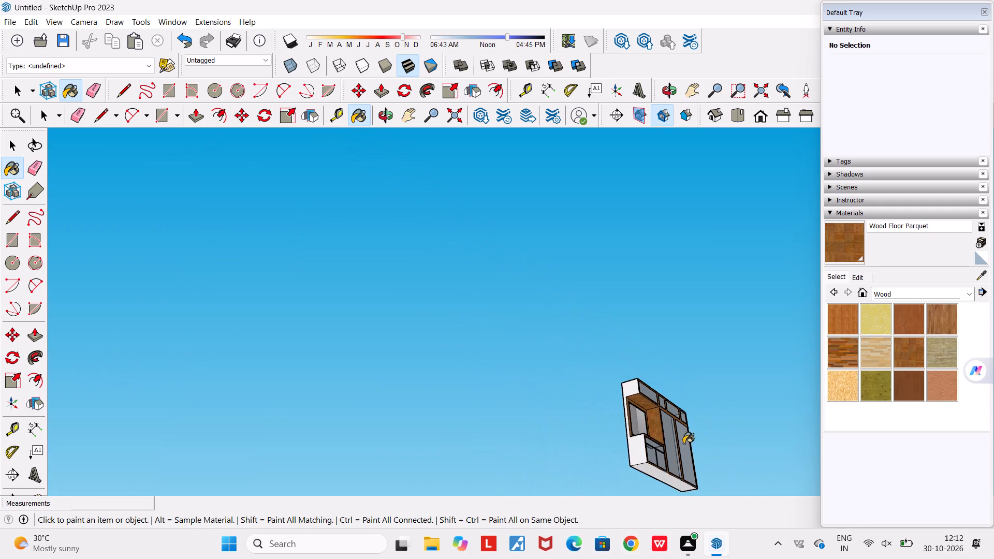
pyautogui.moveTo(667, 451); pyautogui.dragTo(601, 405, button='middle')
pyautogui.scroll(13, 723, 420)
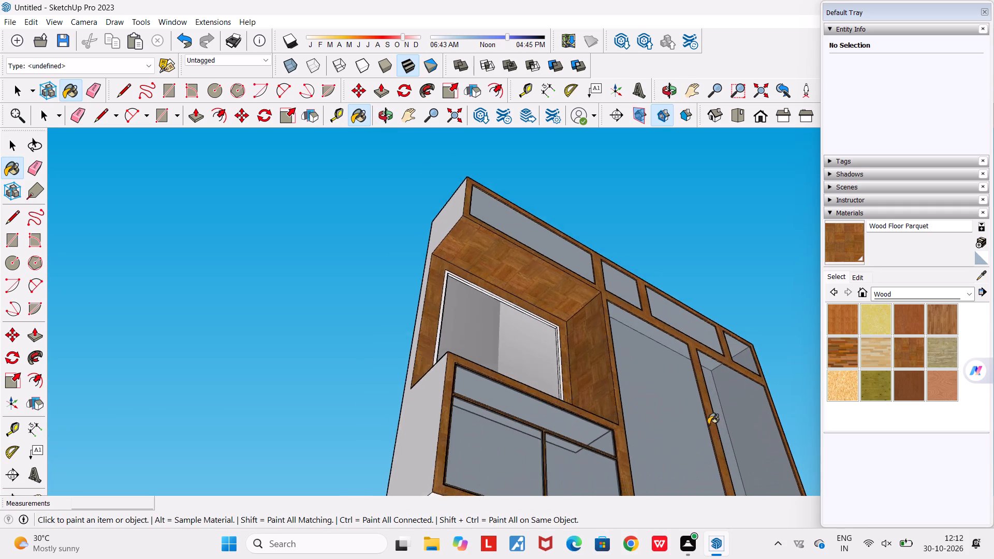
pyautogui.scroll(1, 708, 424)
pyautogui.moveTo(737, 430); pyautogui.dragTo(823, 476, button='middle')
pyautogui.scroll(2, 690, 420)
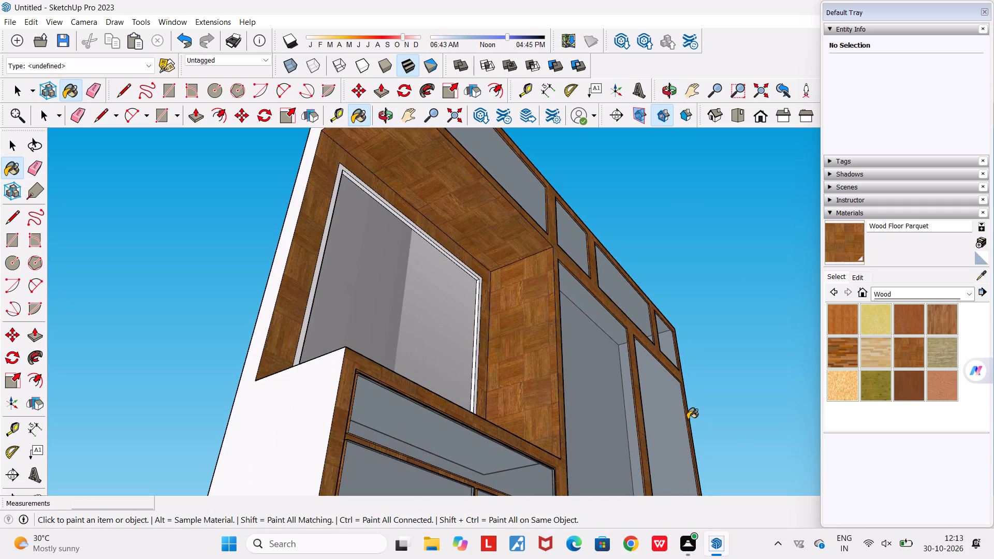
pyautogui.moveTo(664, 402); pyautogui.dragTo(635, 315, button='middle')
pyautogui.scroll(-9, 634, 314)
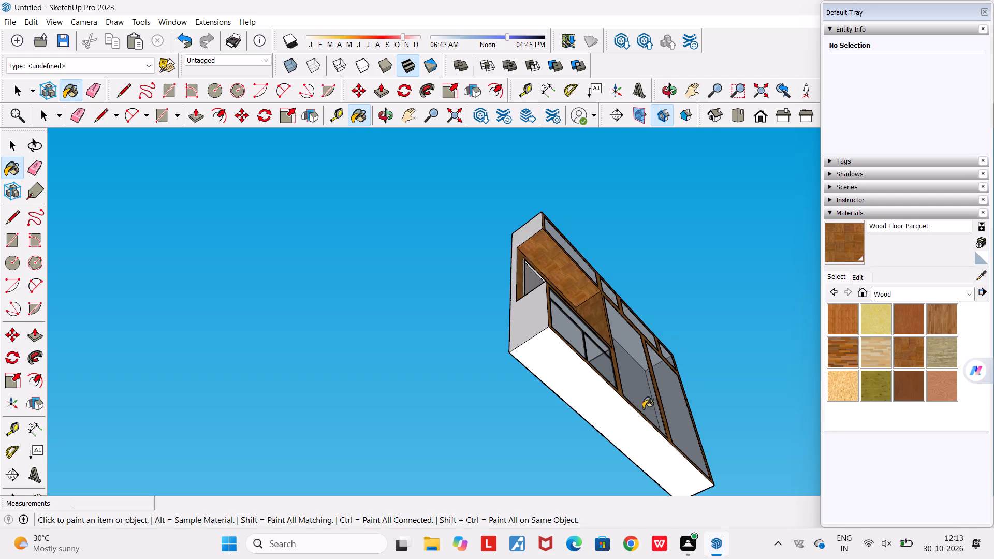
pyautogui.moveTo(643, 408); pyautogui.dragTo(233, 523, button='middle')
pyautogui.moveTo(348, 409); pyautogui.dragTo(262, 422, button='middle')
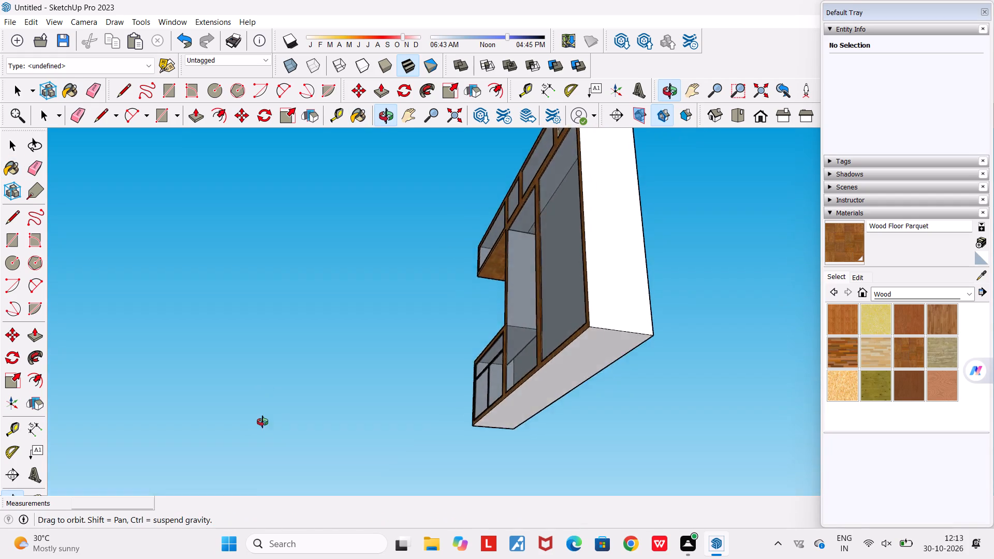
pyautogui.moveTo(262, 422); pyautogui.dragTo(401, 558, button='middle')
pyautogui.moveTo(497, 440); pyautogui.dragTo(513, 550, button='middle')
pyautogui.moveTo(505, 442); pyautogui.dragTo(518, 509, button='middle')
pyautogui.scroll(7, 503, 408)
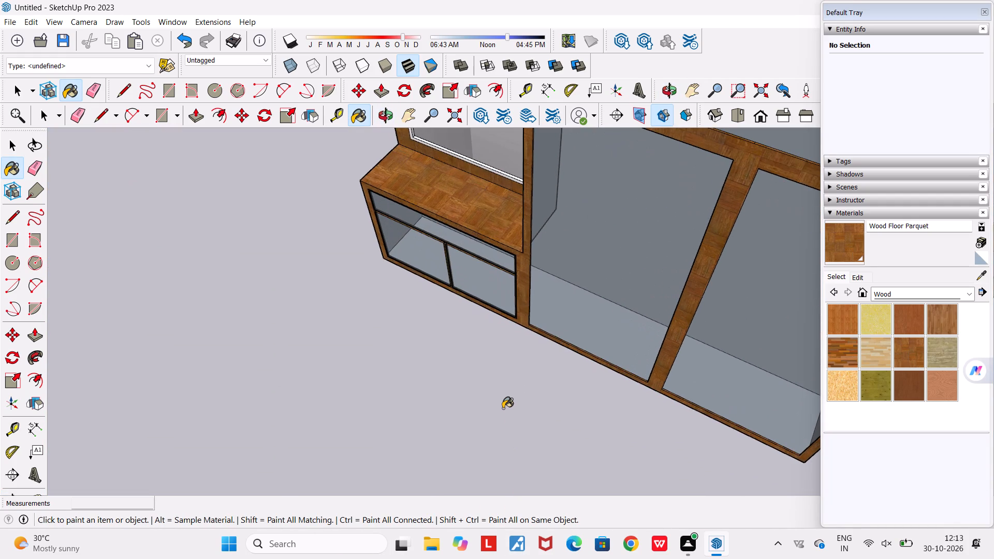
pyautogui.moveTo(520, 419); pyautogui.dragTo(795, 506, button='middle')
pyautogui.moveTo(545, 370); pyautogui.dragTo(491, 237, button='middle')
pyautogui.scroll(-2, 488, 235)
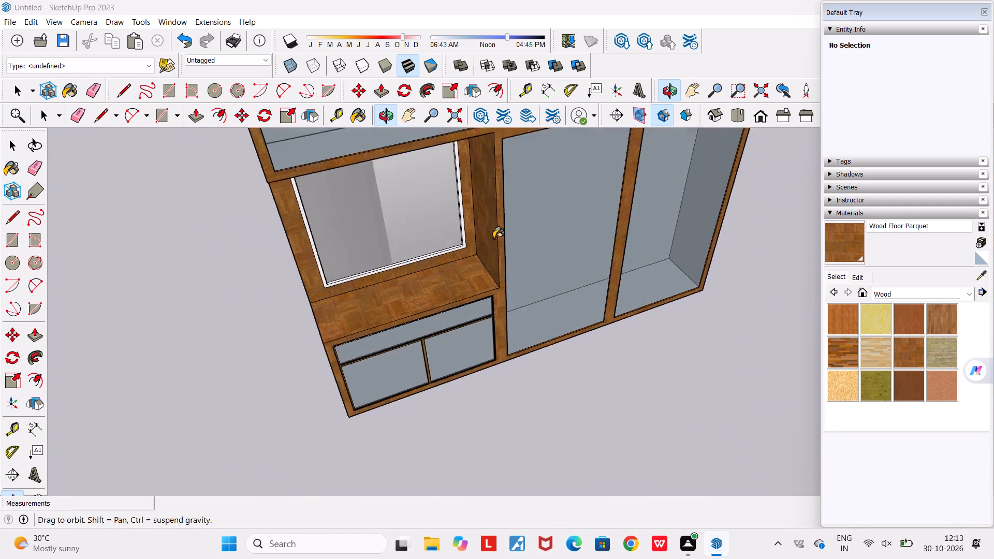
pyautogui.scroll(-7, 493, 238)
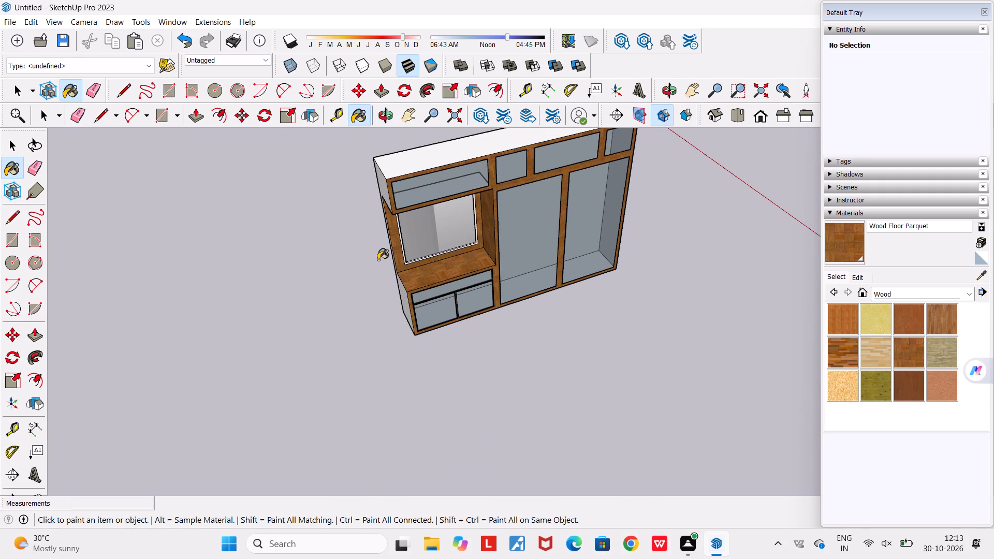
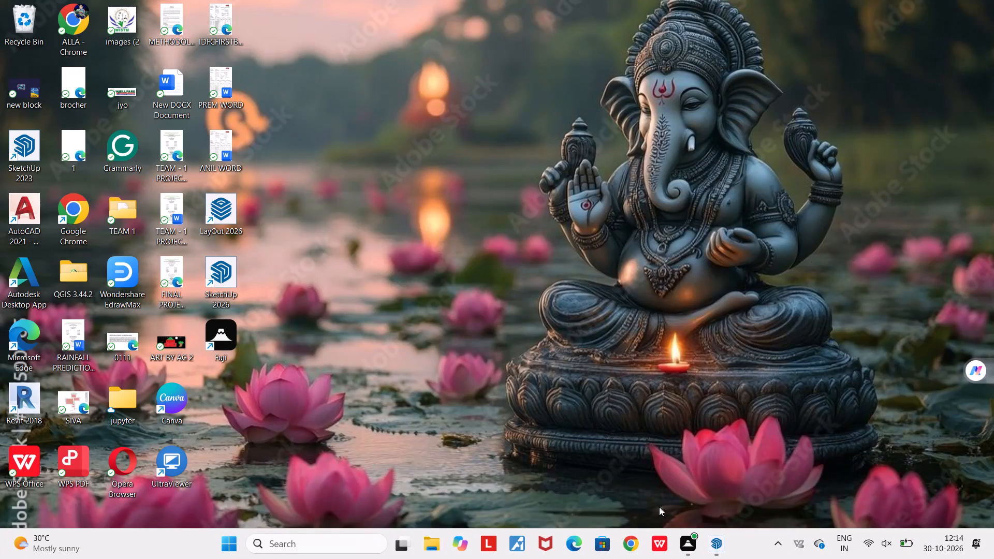
# Switch to SketchUp and paint the wardrobe block's top face and its mirror niche end face with Wood Floor Parquet.
pyautogui.click(719, 496)
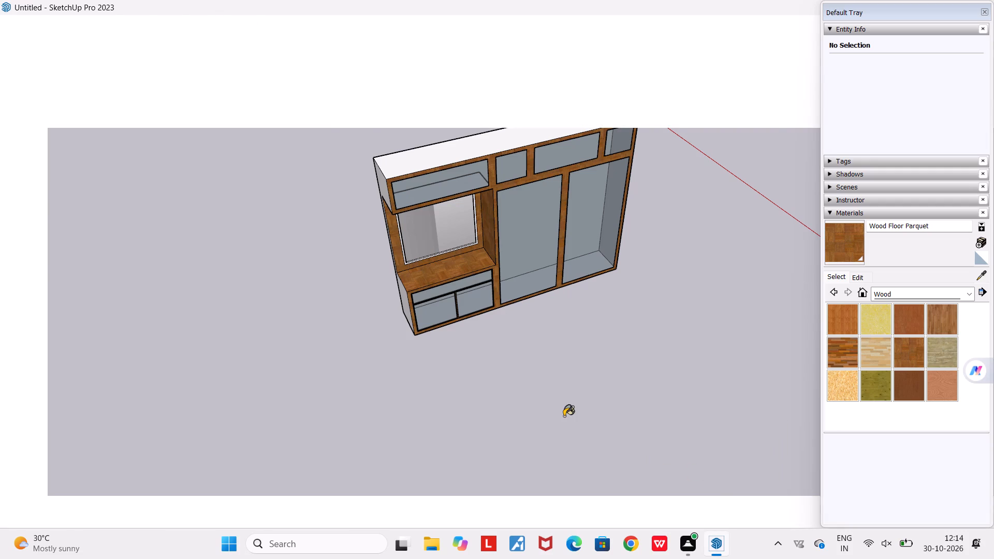
pyautogui.moveTo(562, 410); pyautogui.dragTo(720, 439, button='middle')
pyautogui.scroll(-5, 721, 440)
pyautogui.scroll(2, 542, 242)
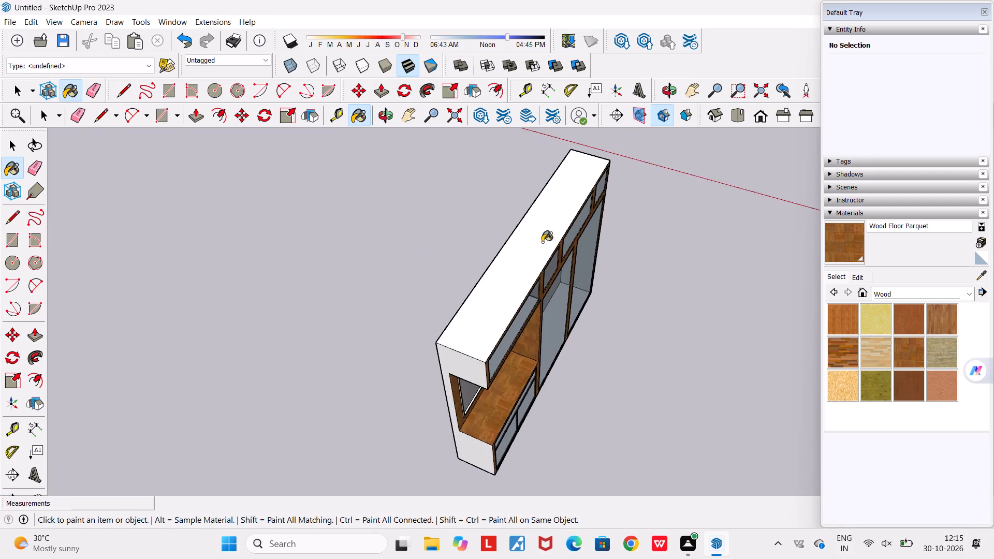
pyautogui.scroll(3, 542, 242)
pyautogui.moveTo(541, 242); pyautogui.dragTo(426, 178, button='middle')
pyautogui.scroll(3, 503, 227)
pyautogui.click(503, 233)
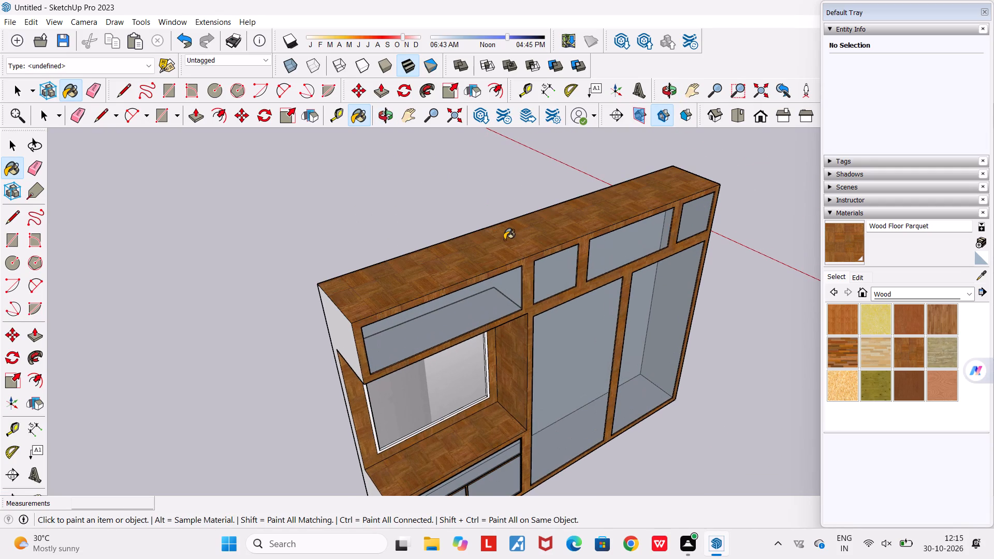
pyautogui.scroll(3, 349, 327)
pyautogui.click(346, 326)
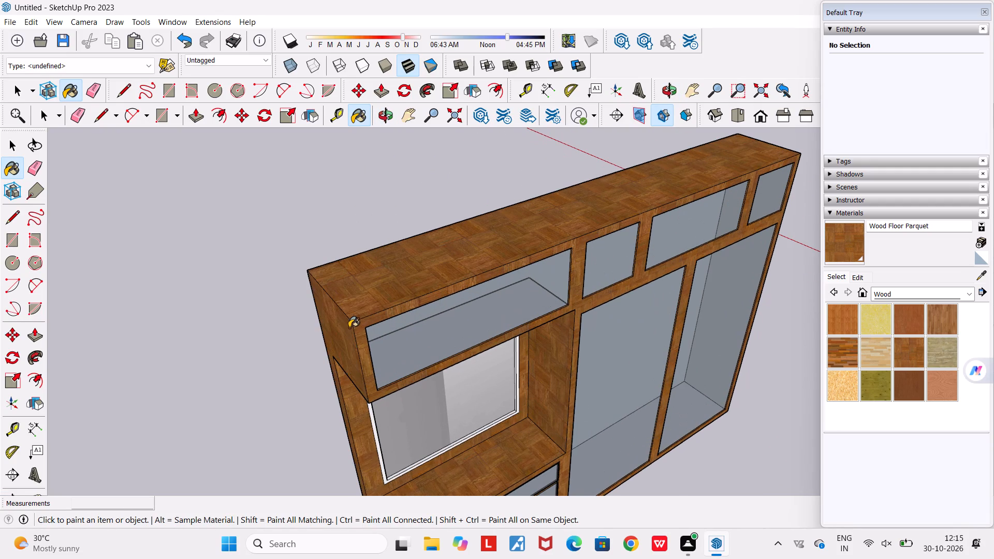
# Paint the wardrobe block's outer end face beside the last tall compartment with Wood Floor Parquet.
pyautogui.moveTo(341, 323); pyautogui.dragTo(288, 291, button='middle')
pyautogui.scroll(-9, 288, 291)
pyautogui.moveTo(394, 342); pyautogui.dragTo(192, 271, button='middle')
pyautogui.scroll(-5, 190, 271)
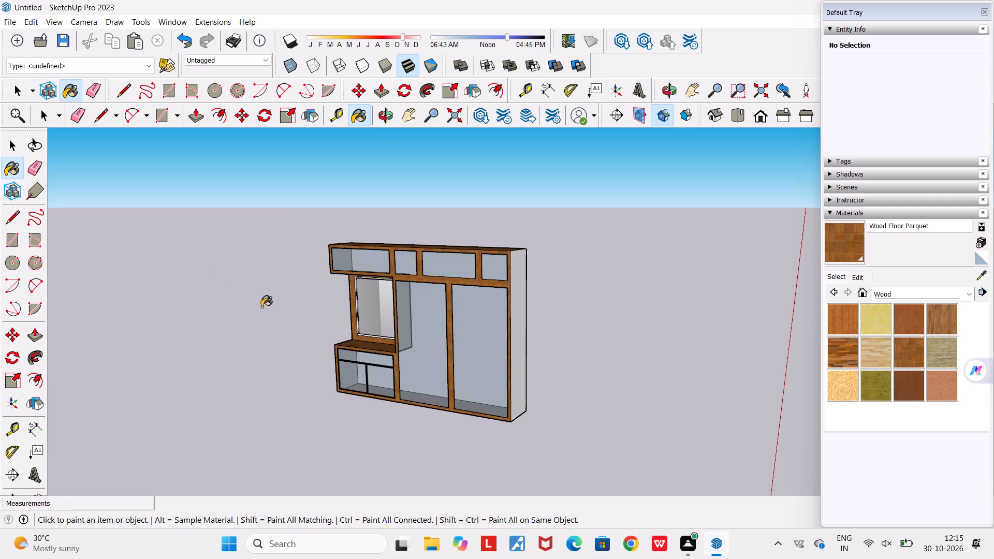
pyautogui.scroll(9, 502, 281)
pyautogui.click(521, 291)
pyautogui.scroll(-5, 521, 291)
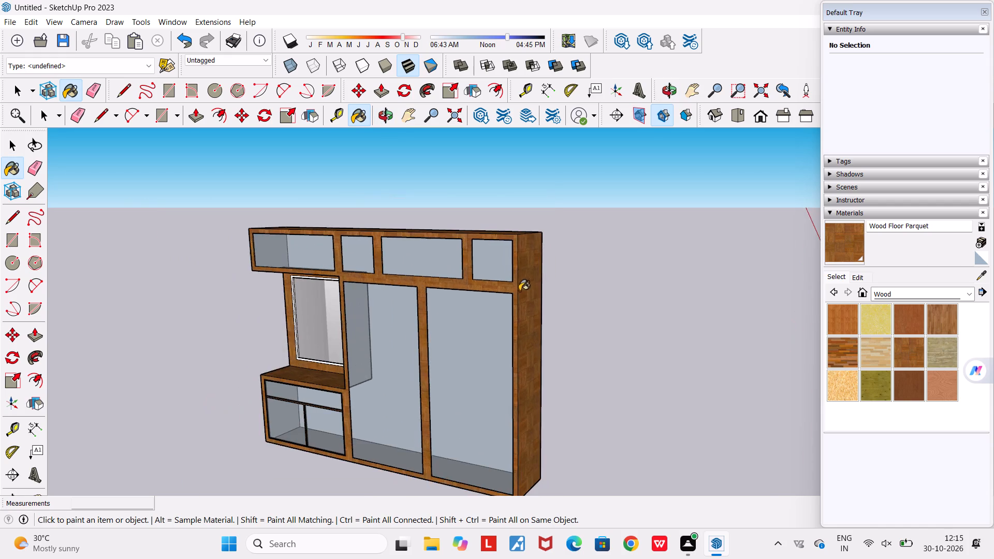
# Paint the underside of the wardrobe block with Wood Floor Parquet.
pyautogui.moveTo(471, 295); pyautogui.dragTo(652, 298, button='middle')
pyautogui.scroll(-7, 653, 299)
pyautogui.scroll(4, 443, 465)
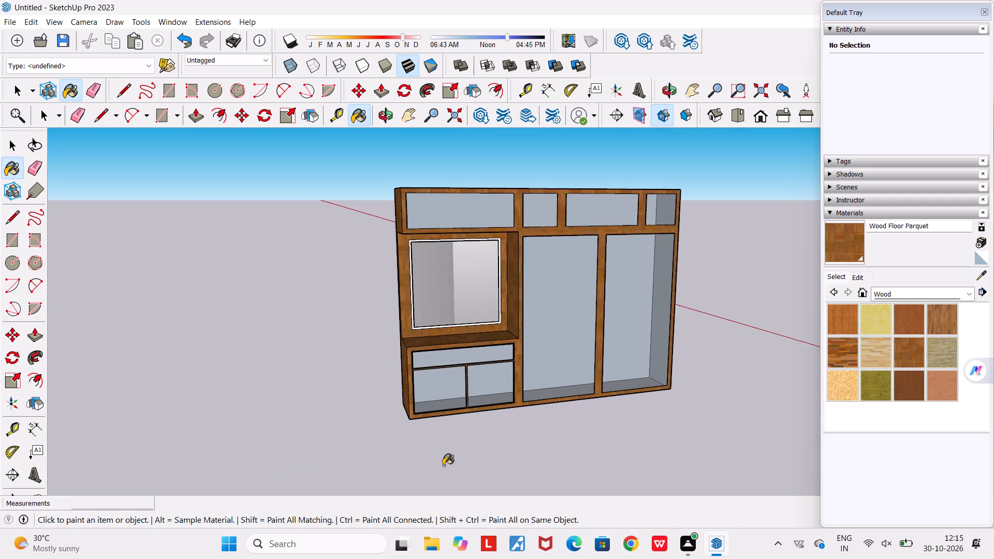
pyautogui.moveTo(441, 464); pyautogui.dragTo(628, 202, button='middle')
pyautogui.click(481, 340)
# Paint the large back face of the wardrobe block with Wood Floor Parquet.
pyautogui.moveTo(497, 321); pyautogui.dragTo(459, 478, button='middle')
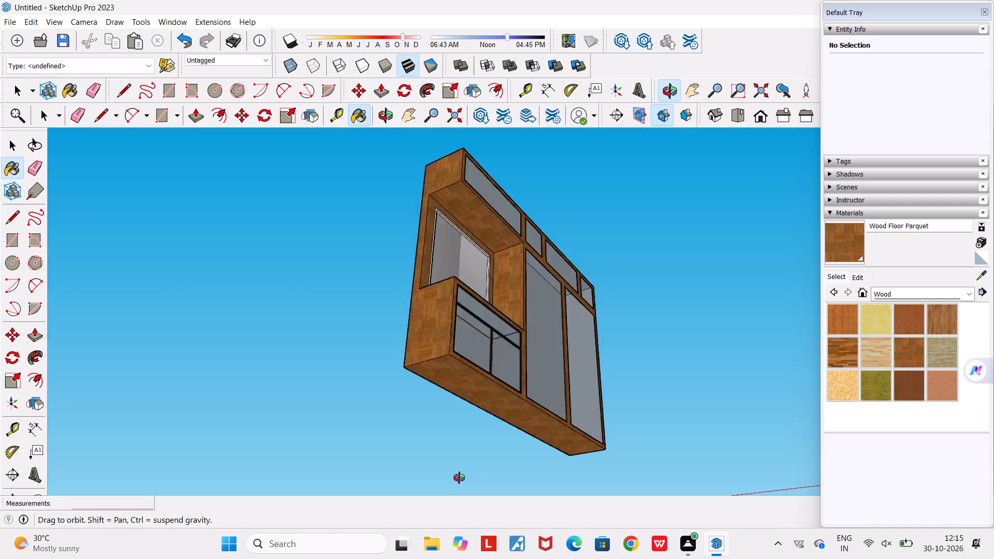
pyautogui.moveTo(459, 478); pyautogui.dragTo(458, 501, button='middle')
pyautogui.scroll(-5, 458, 501)
pyautogui.moveTo(447, 336); pyautogui.dragTo(703, 463, button='middle')
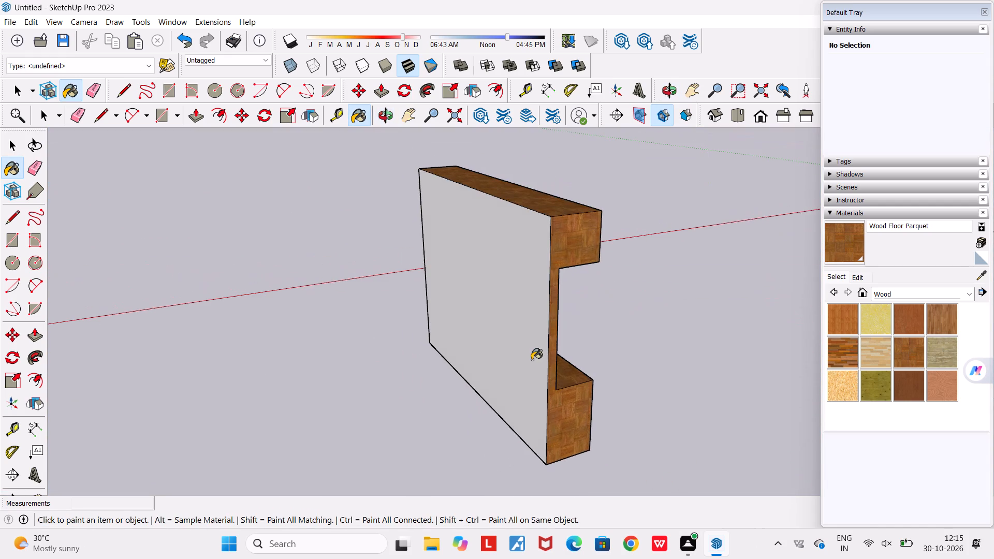
pyautogui.click(532, 360)
# Inspect the painted wardrobe block from its back, ends and front for unpainted faces.
pyautogui.scroll(1, 532, 360)
pyautogui.moveTo(479, 366); pyautogui.dragTo(268, 378, button='middle')
pyautogui.moveTo(437, 391); pyautogui.dragTo(342, 391, button='middle')
pyautogui.scroll(4, 397, 320)
pyautogui.moveTo(397, 320); pyautogui.dragTo(293, 311, button='middle')
pyautogui.scroll(-10, 293, 311)
pyautogui.moveTo(454, 400); pyautogui.dragTo(532, 379, button='middle')
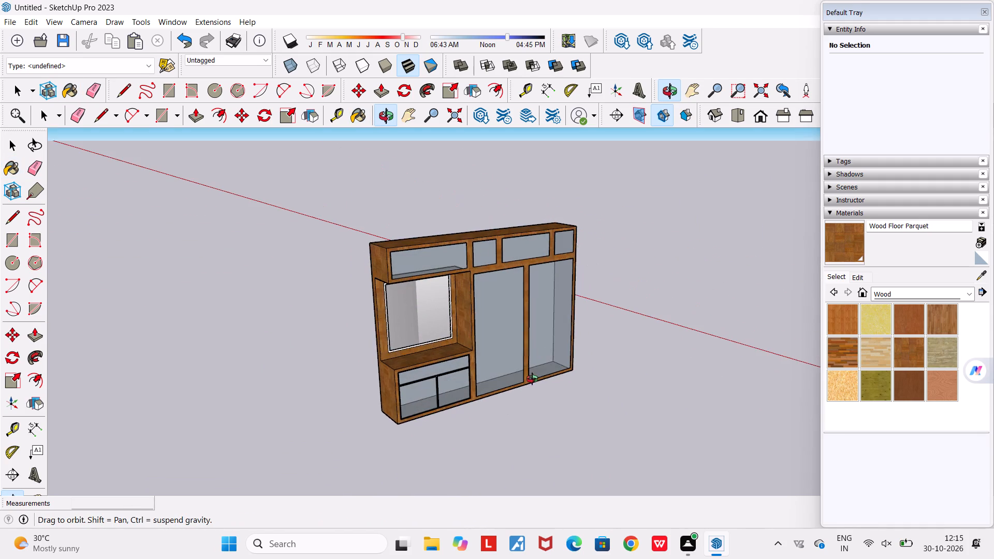
pyautogui.moveTo(532, 379); pyautogui.dragTo(533, 379, button='middle')
pyautogui.scroll(3, 533, 379)
pyautogui.press('space')
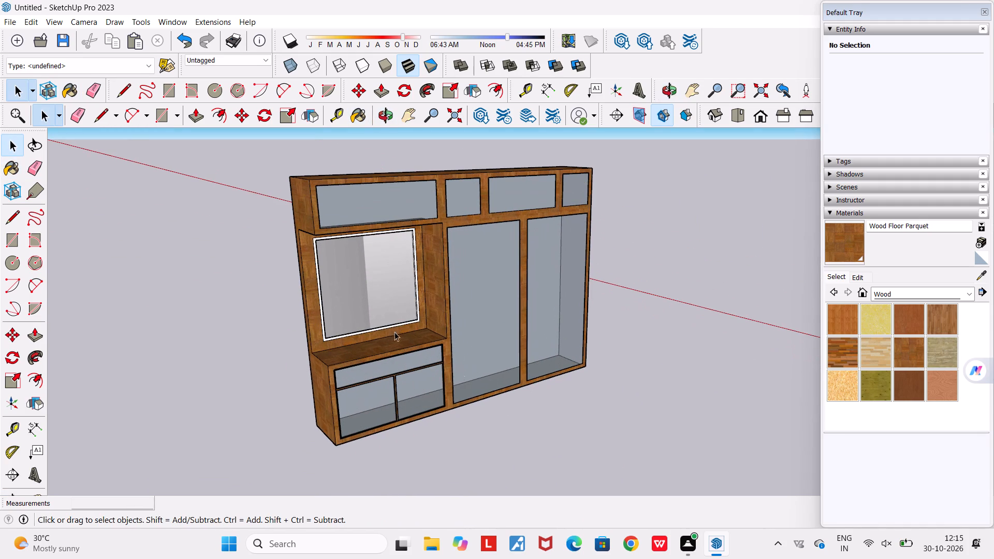
# Paint the mirror frame's bottom inner edge and the vertical inner edge nearest the tall compartments with Color D01 from the Colors collection.
pyautogui.scroll(12, 393, 285)
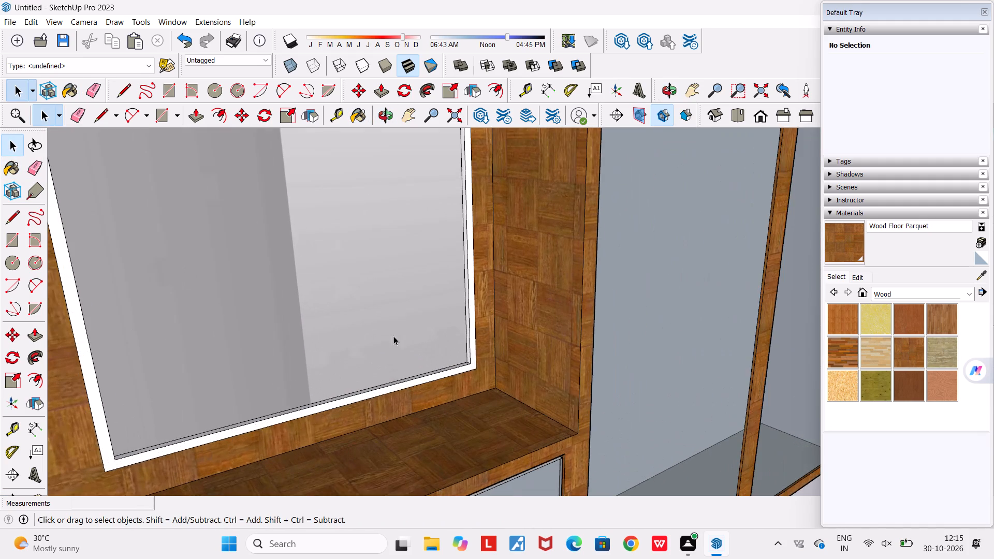
pyautogui.moveTo(394, 336); pyautogui.dragTo(451, 370, button='middle')
pyautogui.scroll(4, 455, 402)
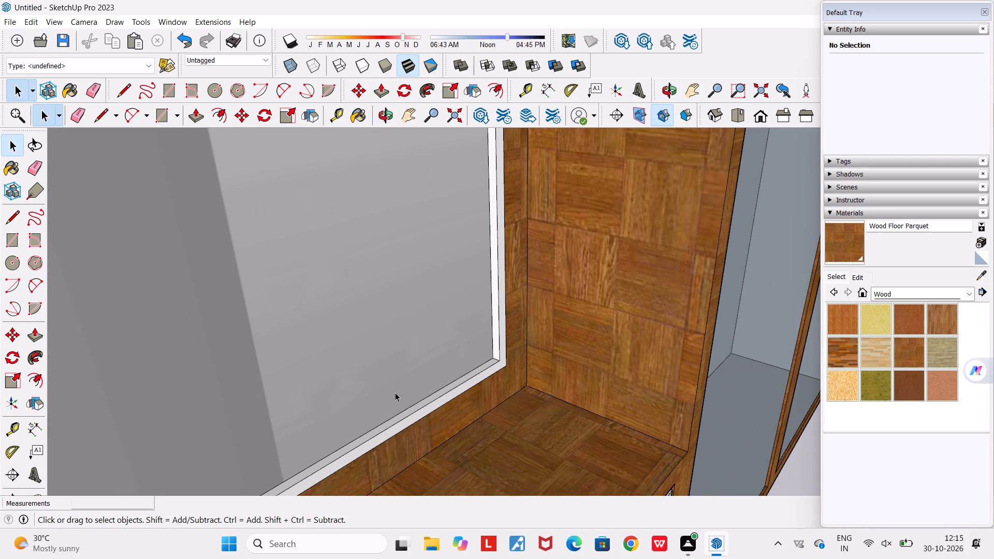
pyautogui.click(898, 295)
pyautogui.scroll(3, 901, 405)
pyautogui.scroll(-1, 901, 405)
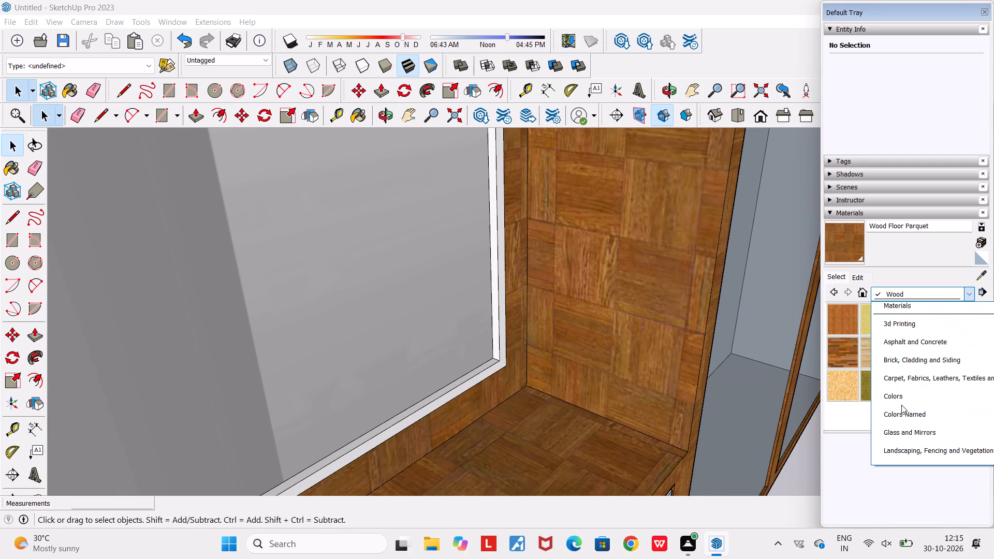
pyautogui.click(906, 349)
pyautogui.scroll(3, 891, 368)
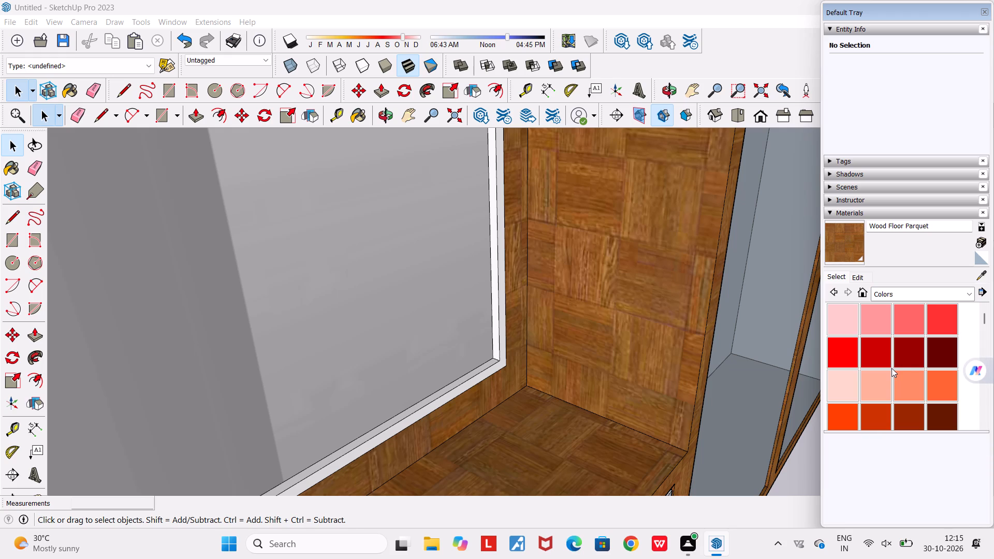
pyautogui.scroll(5, 891, 368)
pyautogui.scroll(4, 860, 314)
pyautogui.scroll(-3, 865, 350)
pyautogui.click(849, 339)
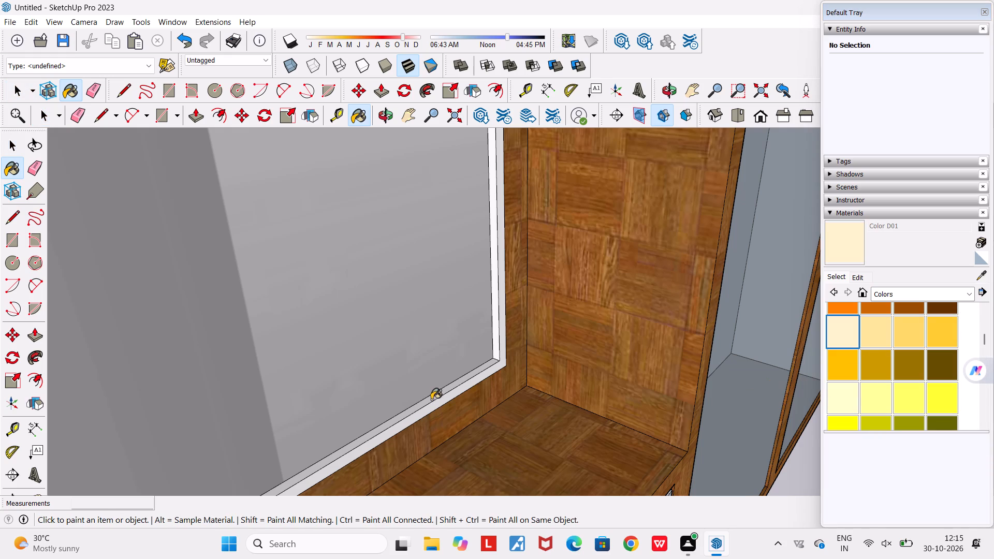
pyautogui.scroll(6, 432, 400)
pyautogui.click(435, 390)
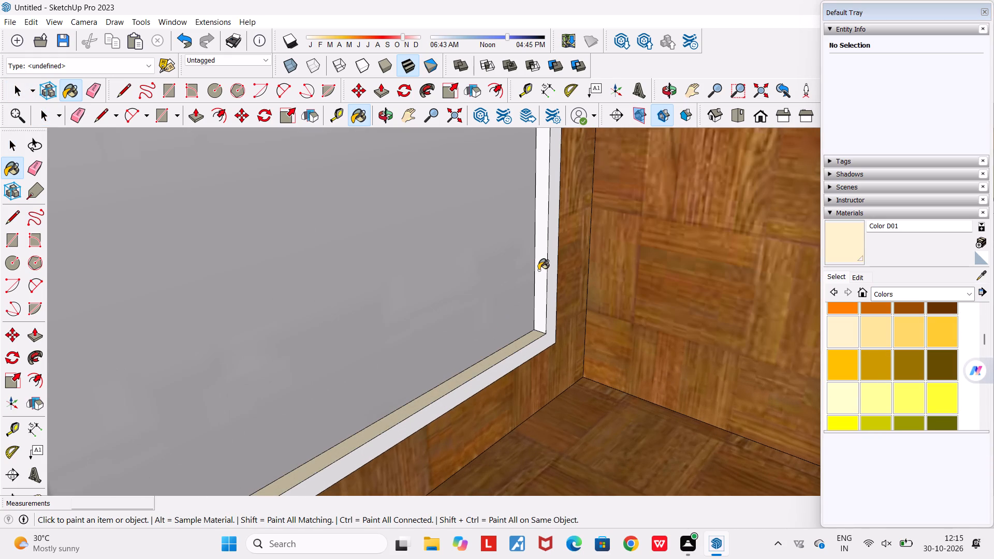
pyautogui.click(539, 270)
# Paint the mirror frame's other vertical inner edge, at the niche's open end, with Color D01.
pyautogui.scroll(-16, 539, 270)
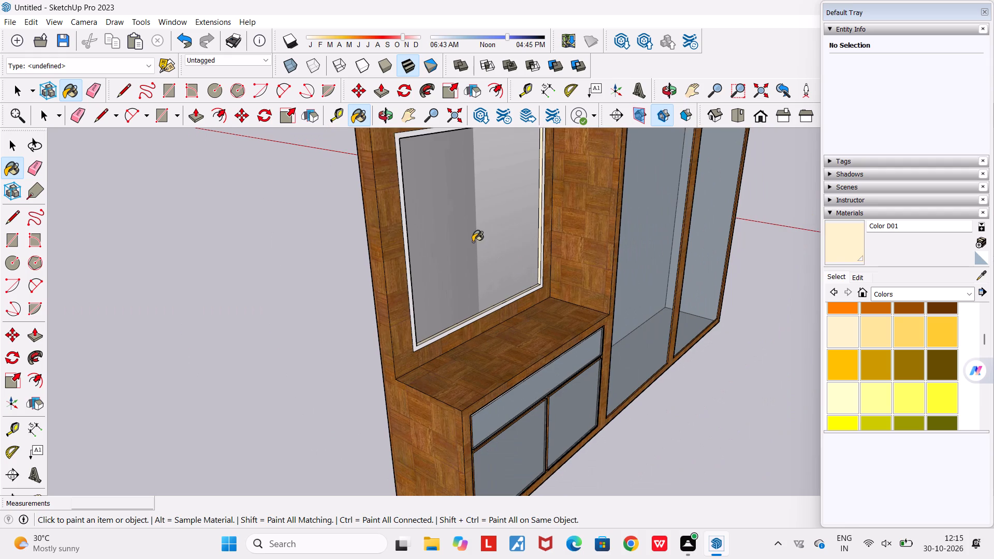
pyautogui.moveTo(451, 255); pyautogui.dragTo(215, 281, button='middle')
pyautogui.scroll(7, 344, 226)
pyautogui.moveTo(389, 208); pyautogui.dragTo(254, 207, button='middle')
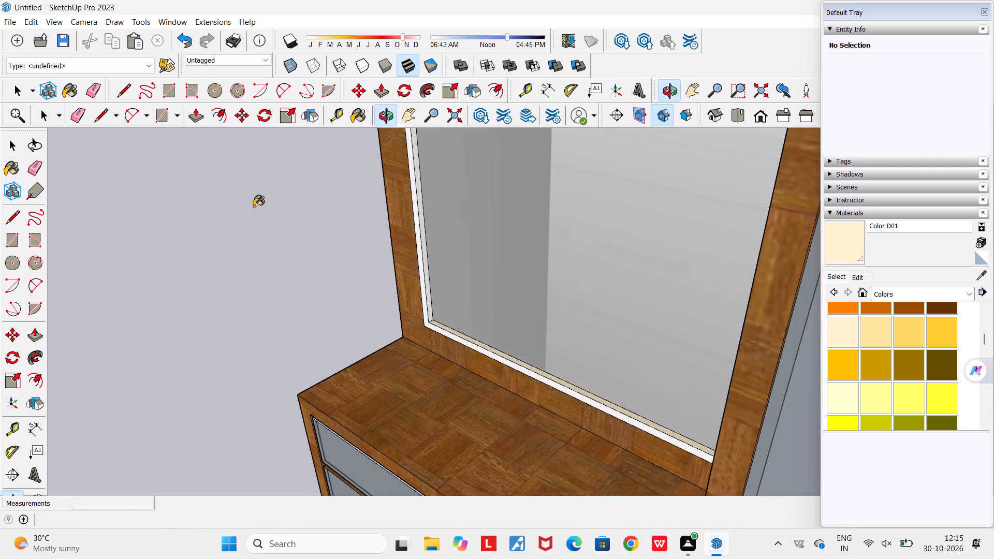
pyautogui.scroll(9, 429, 200)
pyautogui.click(423, 199)
# Paint the mirror frame's top inner edge with Color D01.
pyautogui.scroll(-13, 423, 199)
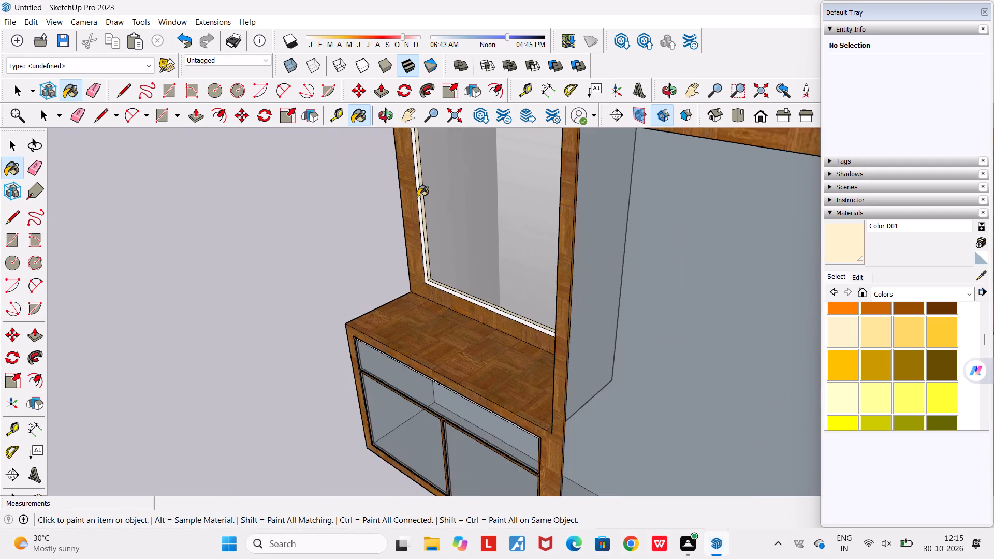
pyautogui.scroll(-9, 418, 197)
pyautogui.moveTo(410, 192); pyautogui.dragTo(881, 1, button='middle')
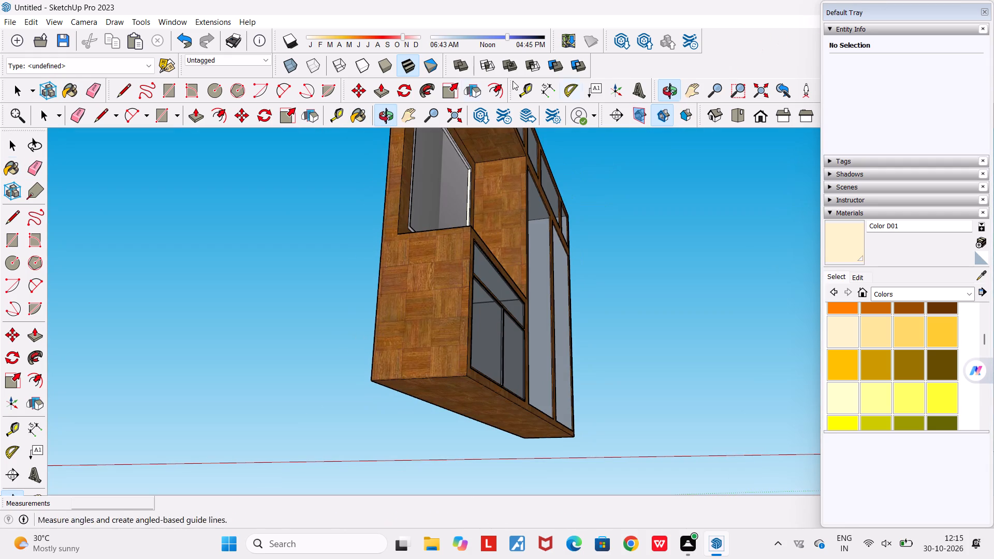
pyautogui.scroll(20, 464, 151)
pyautogui.scroll(1, 464, 151)
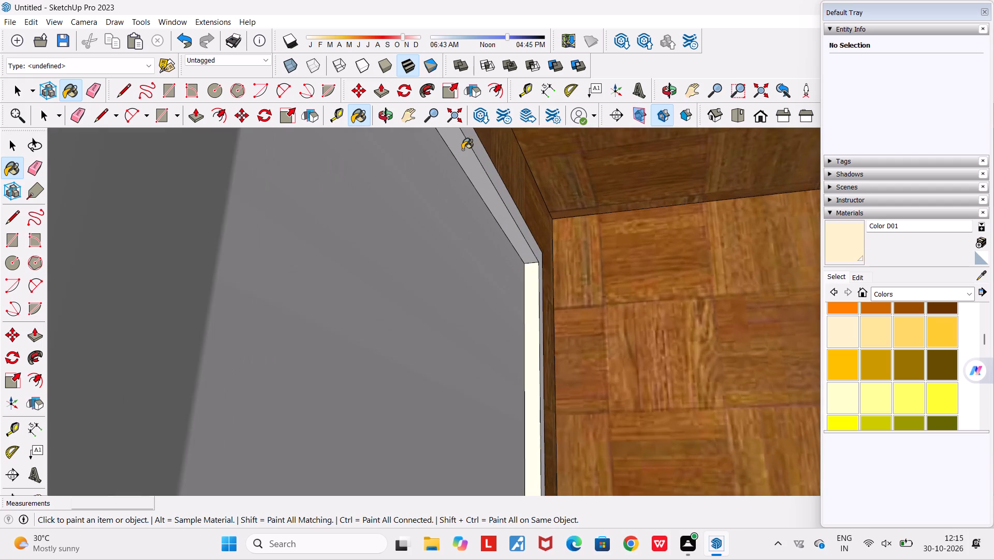
pyautogui.click(462, 150)
pyautogui.scroll(-11, 465, 151)
# Examine the mirror frame and the upper compartments from below and from the front.
pyautogui.moveTo(379, 378); pyautogui.dragTo(445, 535, button='middle')
pyautogui.scroll(-5, 445, 535)
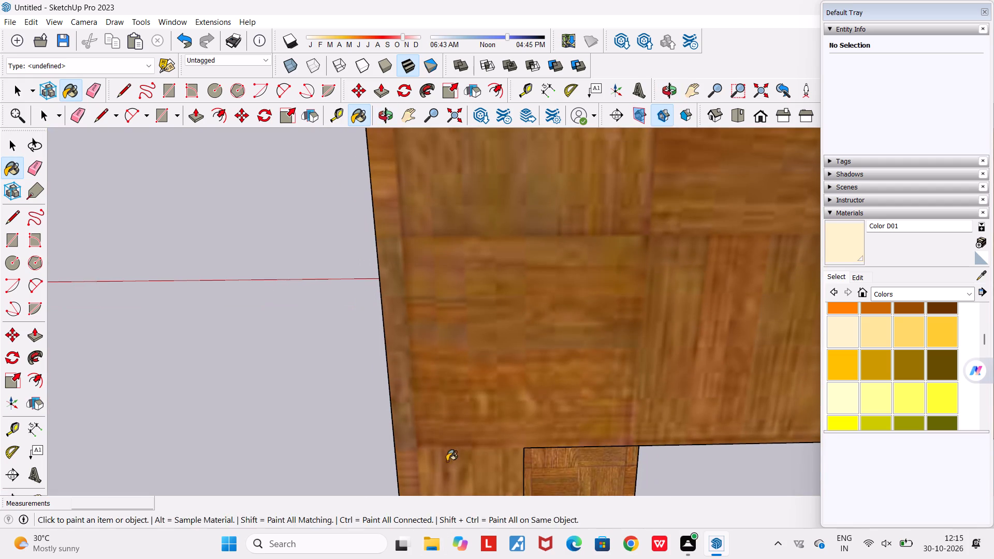
pyautogui.moveTo(436, 447); pyautogui.dragTo(152, 325, button='middle')
pyautogui.scroll(-3, 152, 325)
pyautogui.scroll(-6, 348, 356)
pyautogui.moveTo(350, 478); pyautogui.dragTo(394, 218, button='middle')
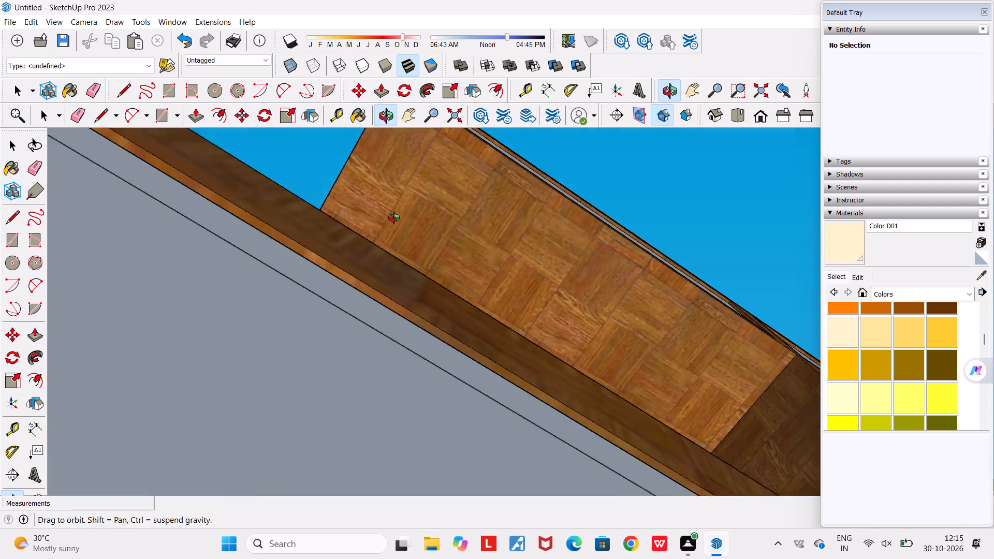
pyautogui.moveTo(394, 218); pyautogui.dragTo(448, 337, button='middle')
pyautogui.scroll(-10, 448, 337)
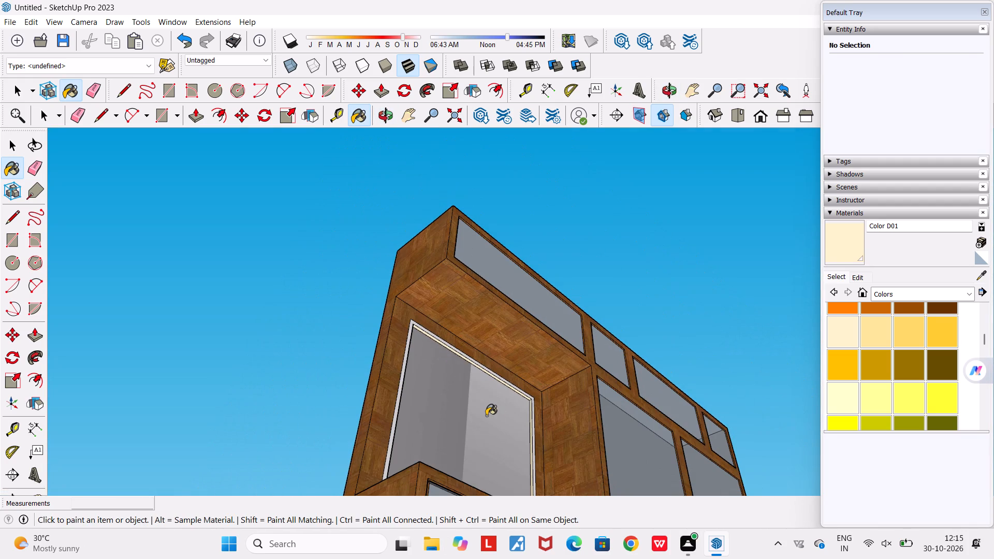
pyautogui.moveTo(489, 429); pyautogui.dragTo(494, 508, button='middle')
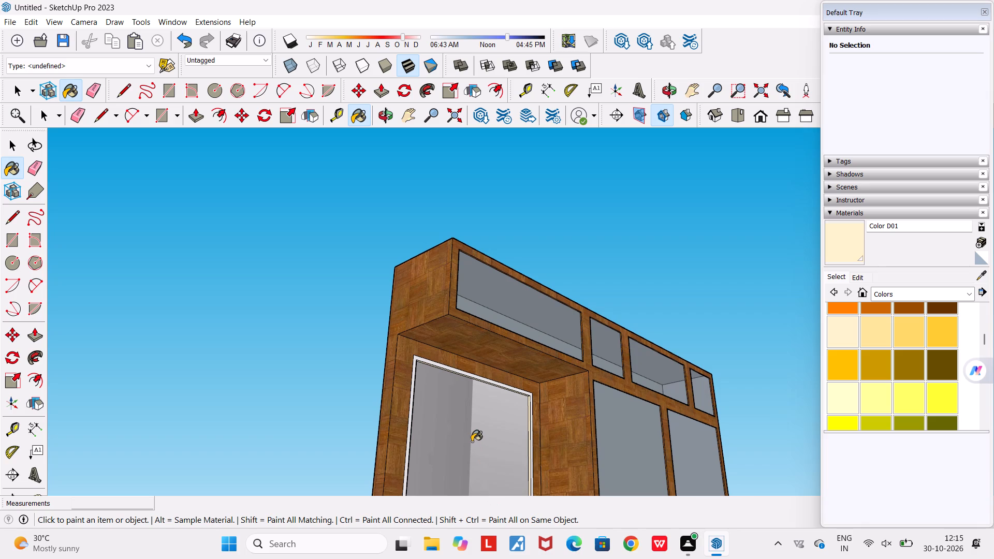
pyautogui.moveTo(467, 418); pyautogui.dragTo(460, 474, button='middle')
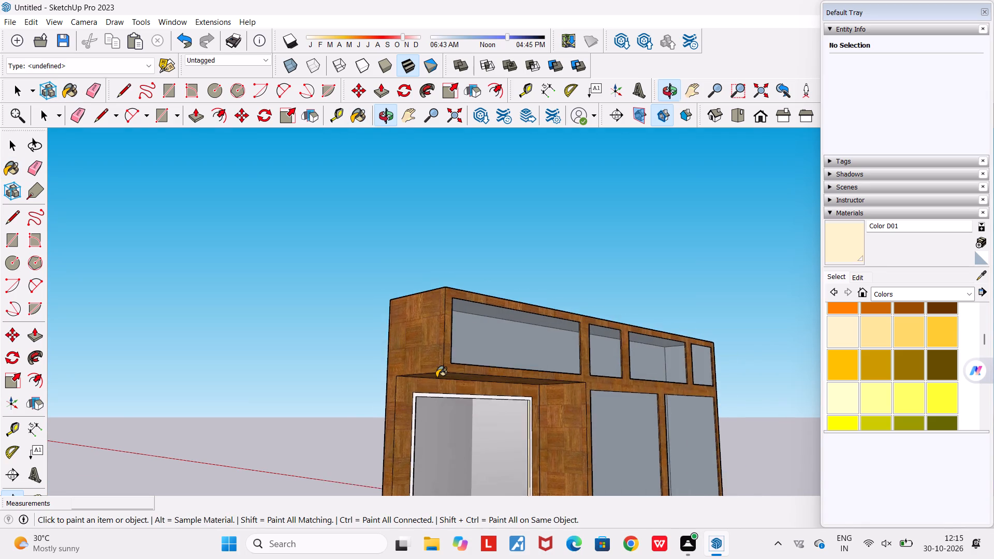
pyautogui.scroll(3, 436, 377)
pyautogui.scroll(4, 412, 417)
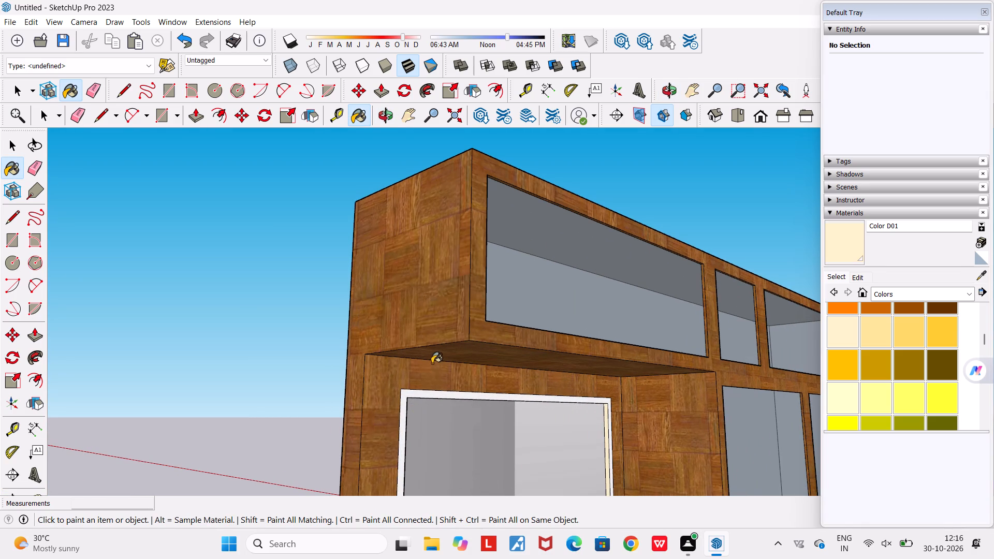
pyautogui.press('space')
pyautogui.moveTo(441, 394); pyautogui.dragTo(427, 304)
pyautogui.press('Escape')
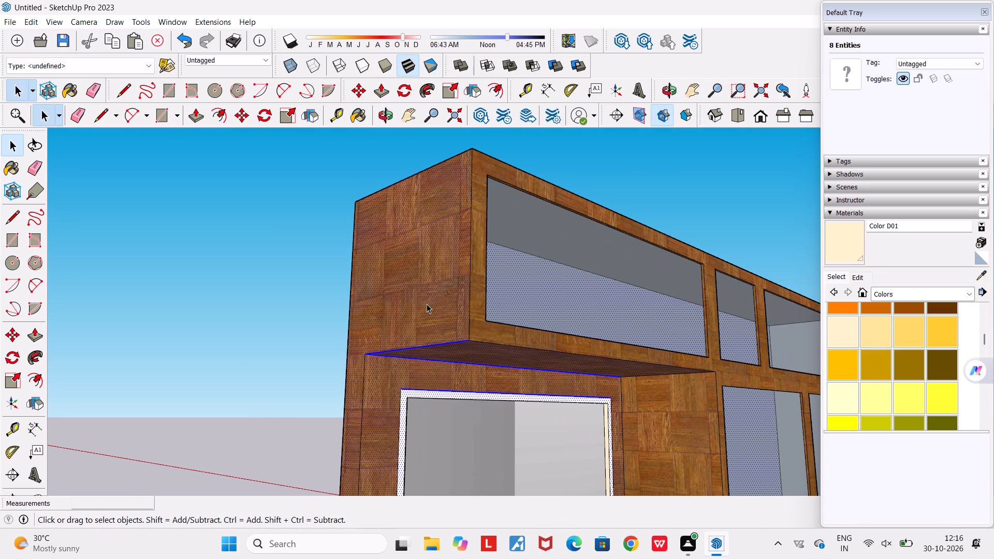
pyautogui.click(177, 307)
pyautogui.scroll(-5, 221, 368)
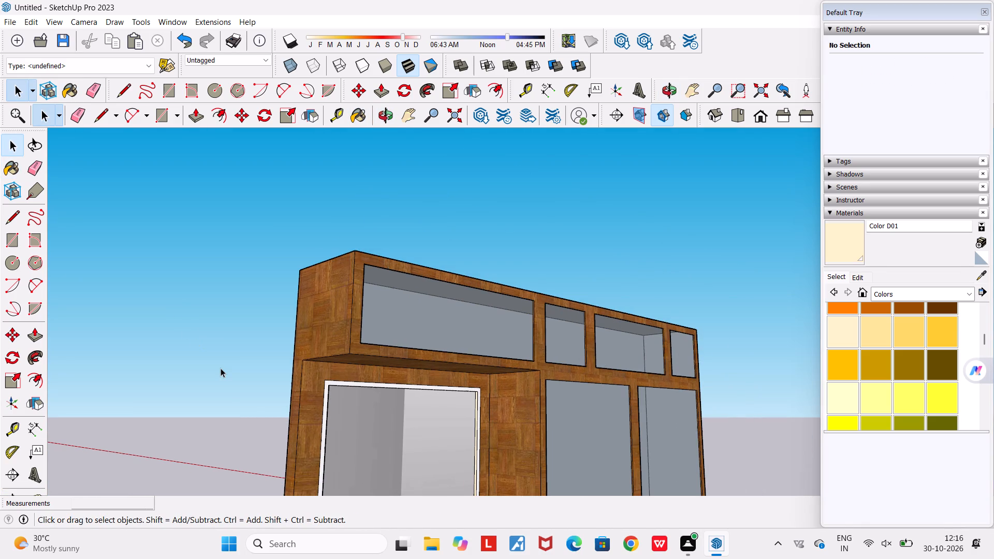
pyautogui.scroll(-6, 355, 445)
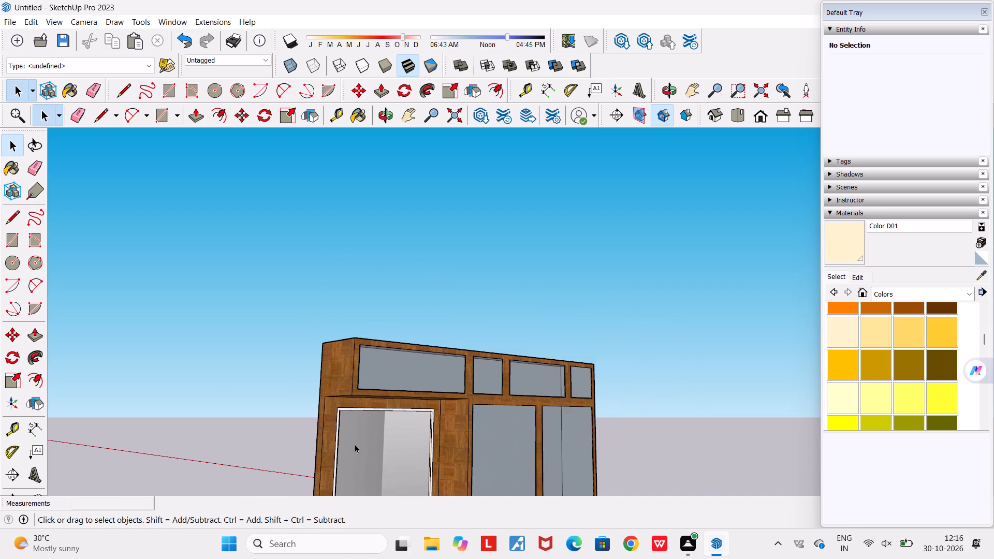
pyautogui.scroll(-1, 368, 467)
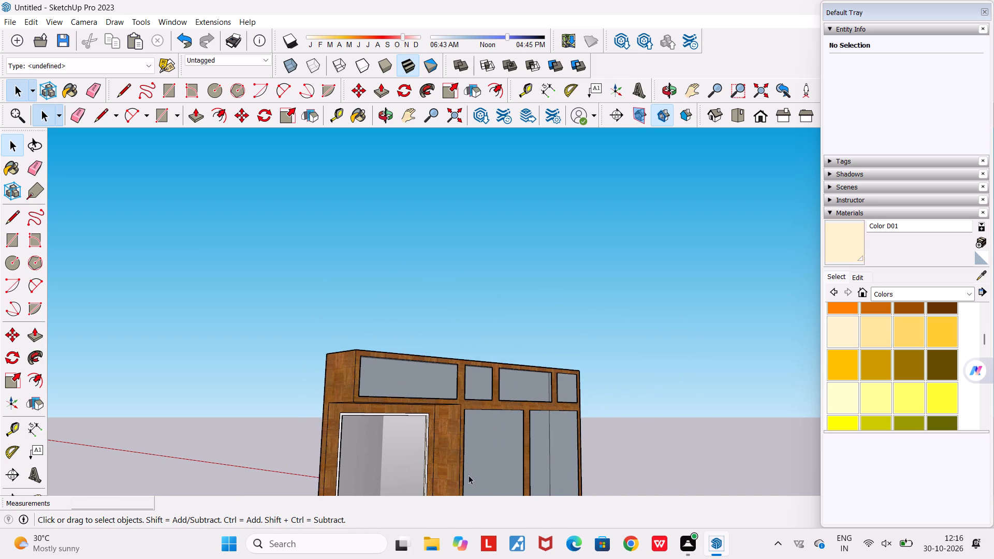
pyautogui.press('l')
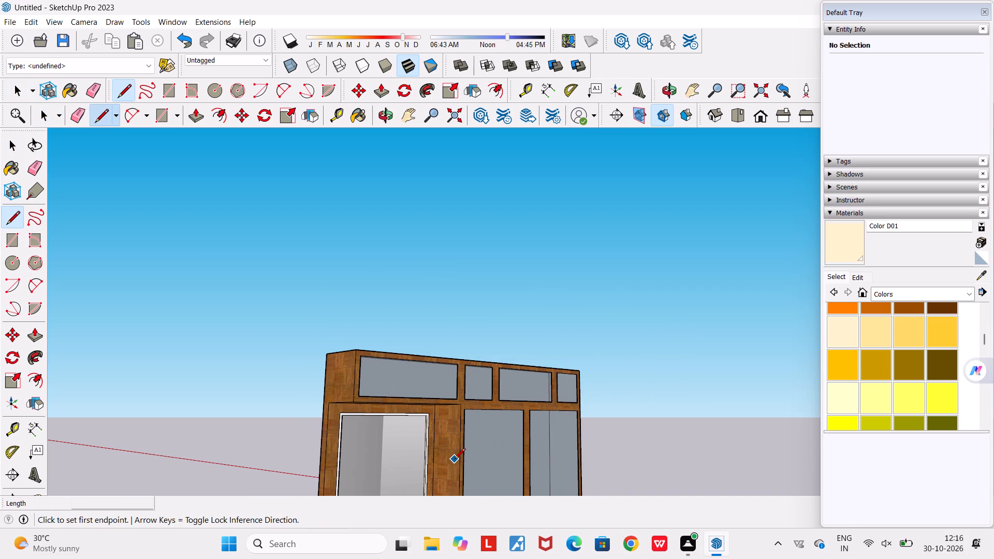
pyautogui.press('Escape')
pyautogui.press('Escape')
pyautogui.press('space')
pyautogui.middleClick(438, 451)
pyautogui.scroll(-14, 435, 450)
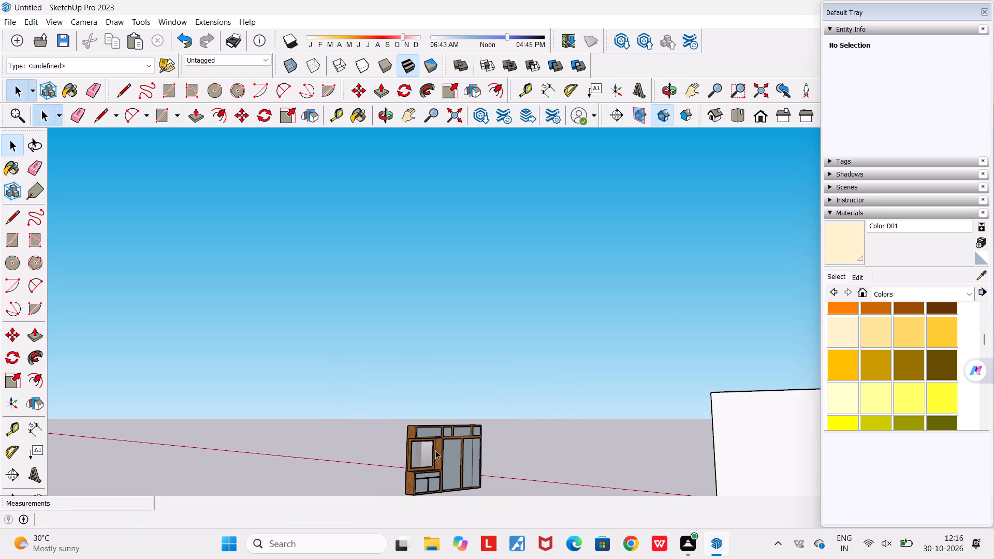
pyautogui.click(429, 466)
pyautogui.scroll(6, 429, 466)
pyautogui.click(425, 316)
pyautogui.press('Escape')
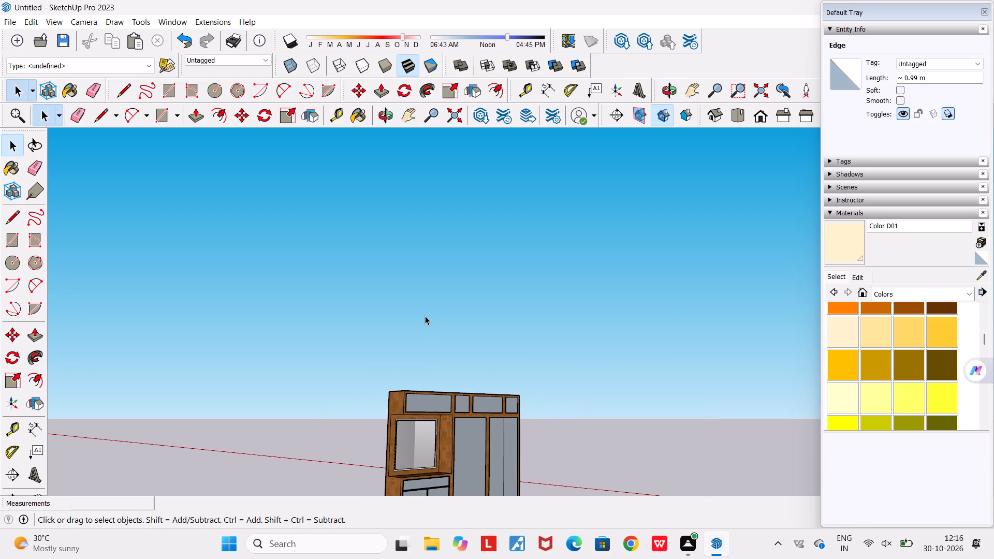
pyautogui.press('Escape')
# Paint the front face of the niche mirror's frame with Color M09 from the Colors collection.
pyautogui.scroll(20, 366, 498)
pyautogui.scroll(9, 366, 498)
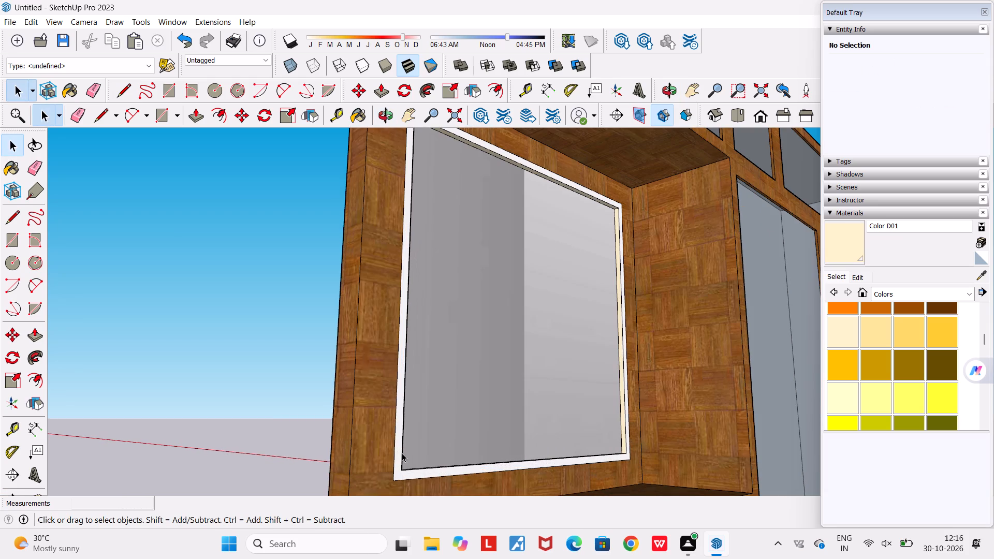
pyautogui.scroll(1, 399, 468)
pyautogui.moveTo(399, 468); pyautogui.dragTo(307, 467, button='middle')
pyautogui.scroll(-3, 307, 467)
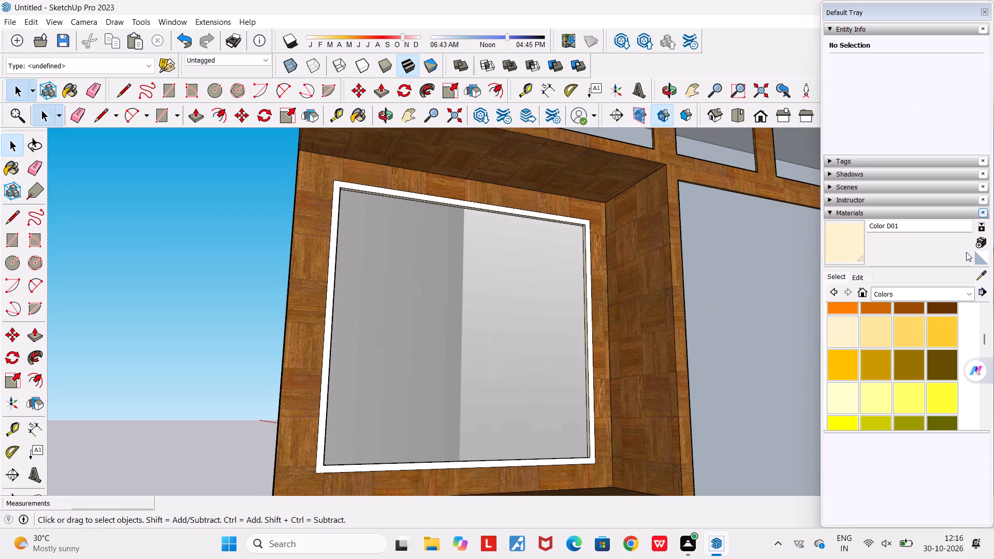
pyautogui.scroll(-14, 913, 355)
pyautogui.click(874, 316)
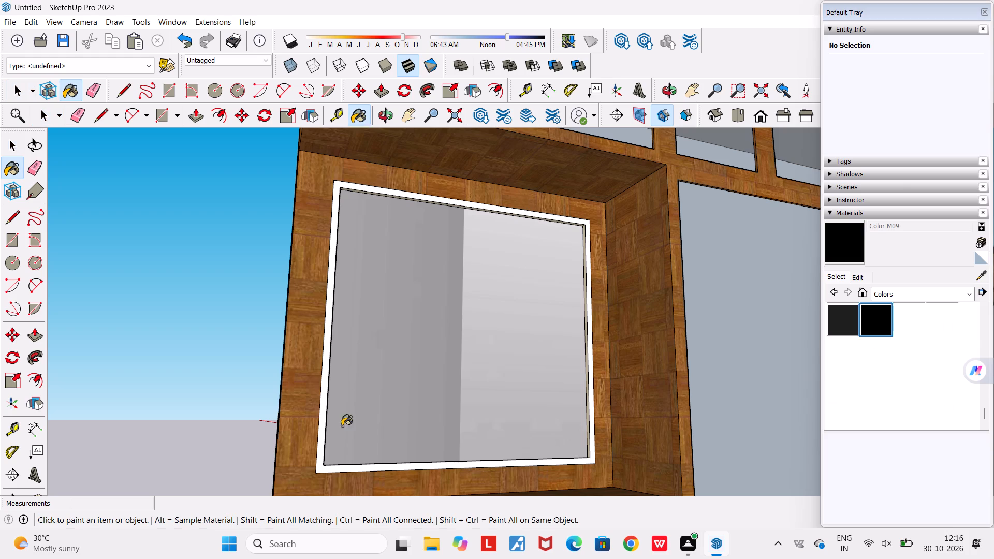
pyautogui.scroll(3, 340, 406)
pyautogui.click(319, 375)
pyautogui.scroll(1, 322, 377)
pyautogui.moveTo(322, 377); pyautogui.dragTo(334, 413, button='middle')
pyautogui.scroll(-10, 334, 413)
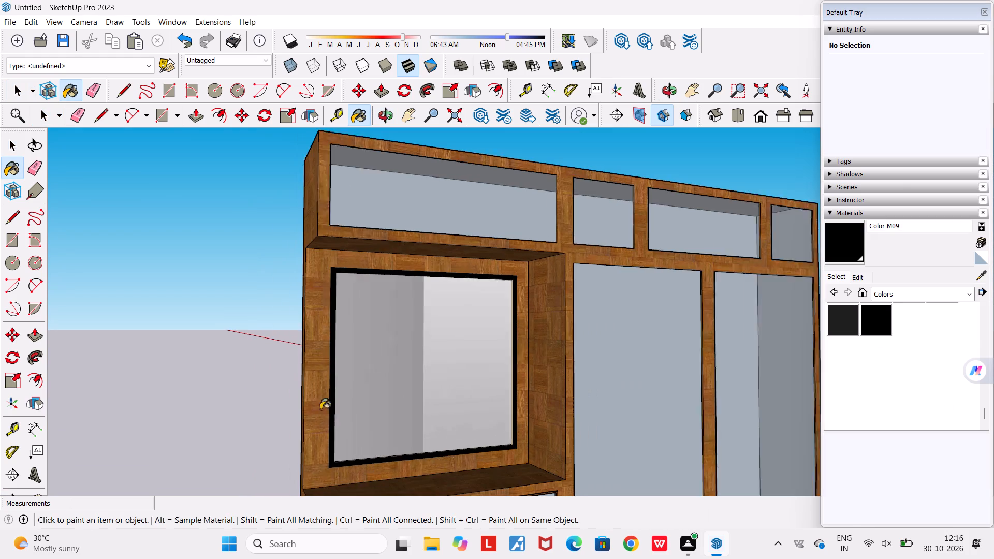
pyautogui.scroll(-1, 320, 409)
pyautogui.press('space')
# Examine the whole wardrobe block from above, from its open niche end and from the front to review the applied materials.
pyautogui.moveTo(167, 439); pyautogui.dragTo(188, 537, button='middle')
pyautogui.scroll(-5, 193, 541)
pyautogui.scroll(-7, 191, 427)
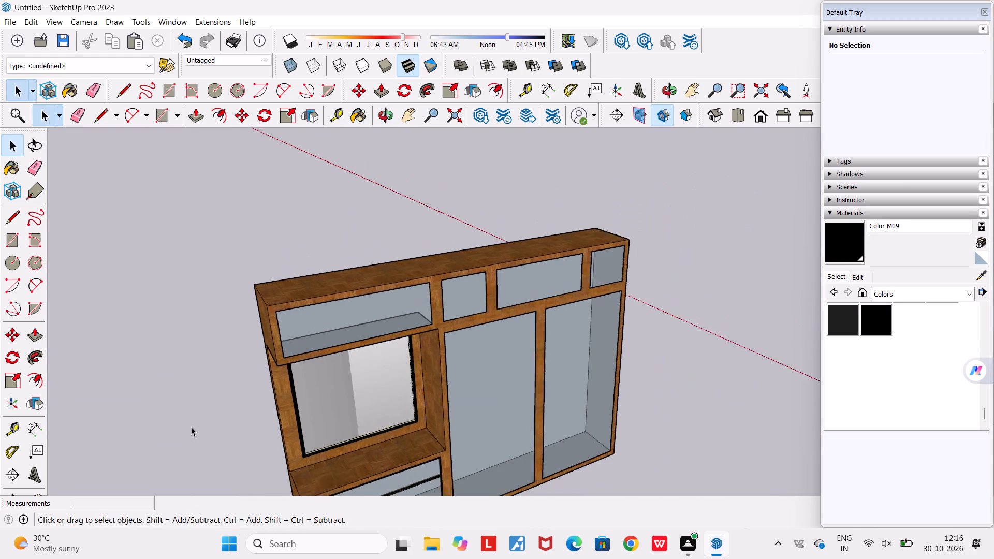
pyautogui.scroll(-4, 191, 426)
pyautogui.moveTo(190, 426); pyautogui.dragTo(394, 286, button='middle')
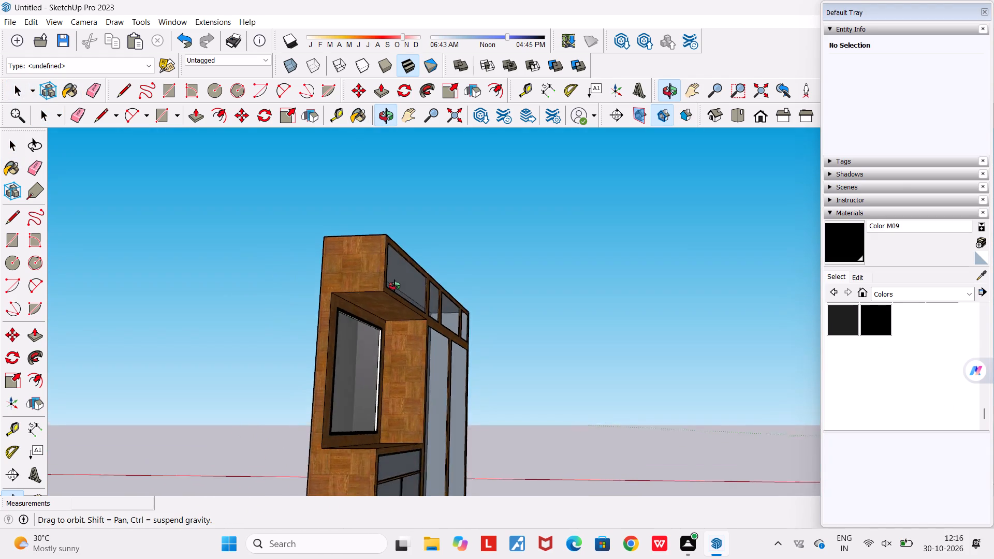
pyautogui.moveTo(394, 286); pyautogui.dragTo(409, 295, button='middle')
pyautogui.scroll(-6, 409, 295)
pyautogui.moveTo(410, 362); pyautogui.dragTo(303, 424, button='middle')
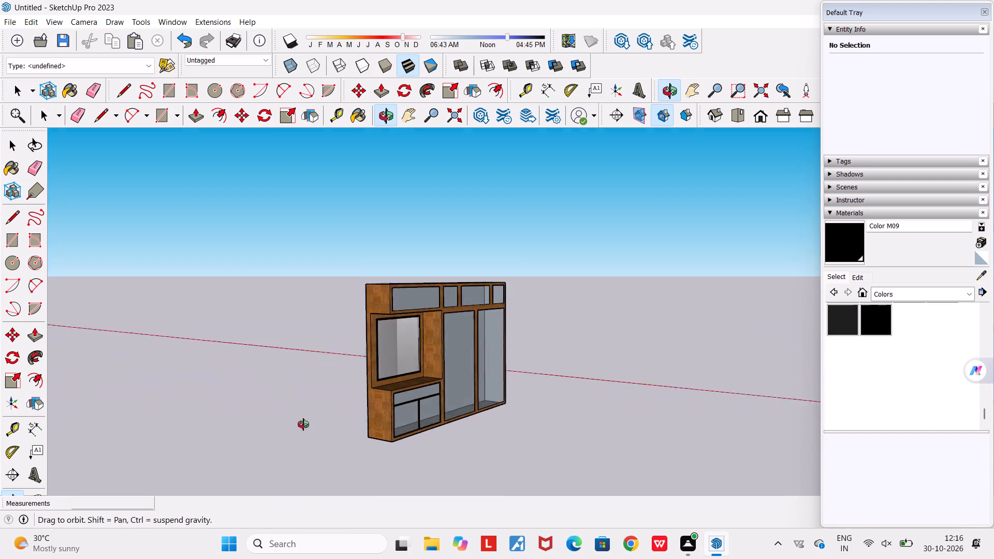
pyautogui.moveTo(303, 424); pyautogui.dragTo(316, 448, button='middle')
pyautogui.scroll(-1, 316, 448)
pyautogui.moveTo(533, 448); pyautogui.dragTo(166, 460, button='middle')
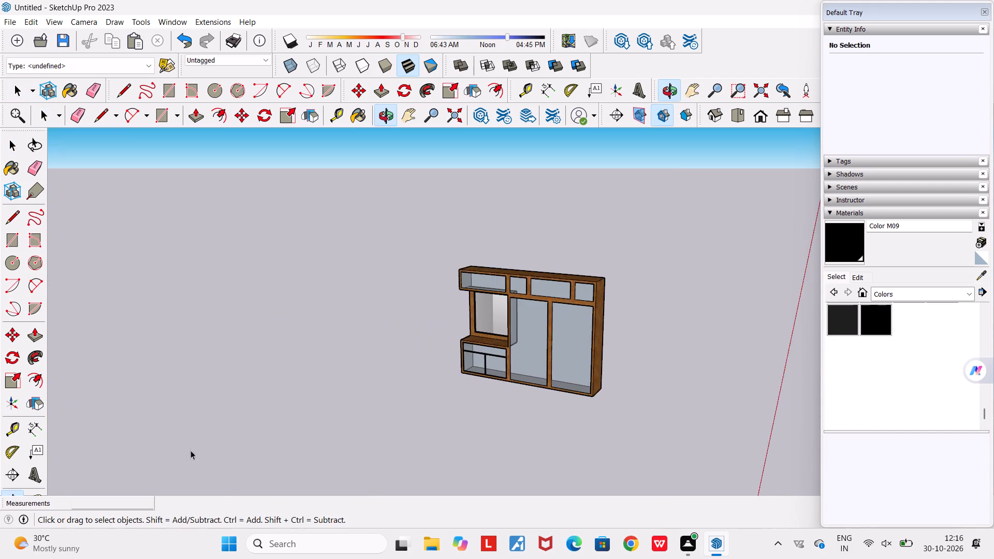
pyautogui.scroll(6, 529, 387)
pyautogui.moveTo(530, 434); pyautogui.dragTo(659, 378, button='middle')
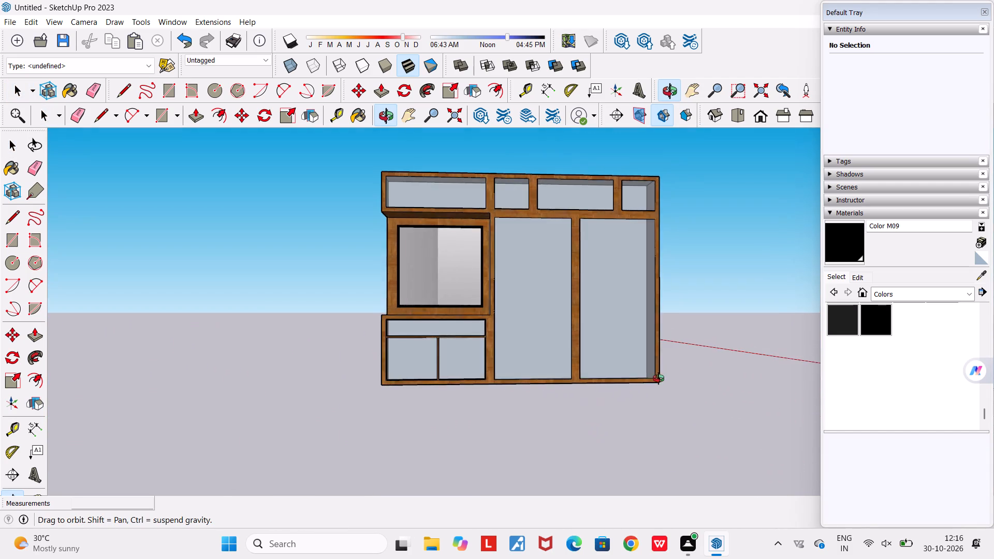
pyautogui.moveTo(659, 378); pyautogui.dragTo(825, 423, button='middle')
pyautogui.scroll(-3, 825, 423)
pyautogui.scroll(-5, 694, 394)
pyautogui.press('space')
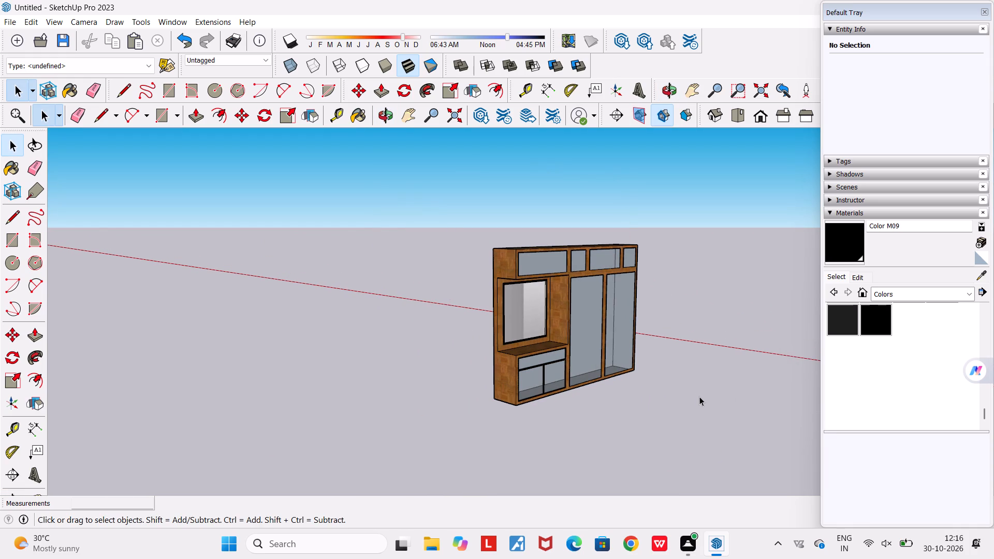
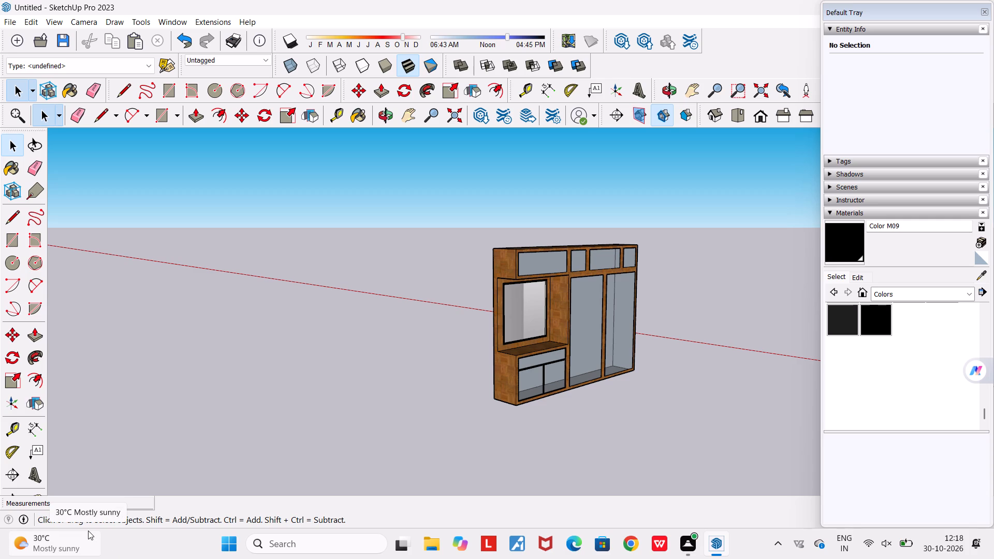
# Examine the wardrobe block up close from its niche end and from a low front angle, including the mirror and compartments.
pyautogui.scroll(3, 595, 286)
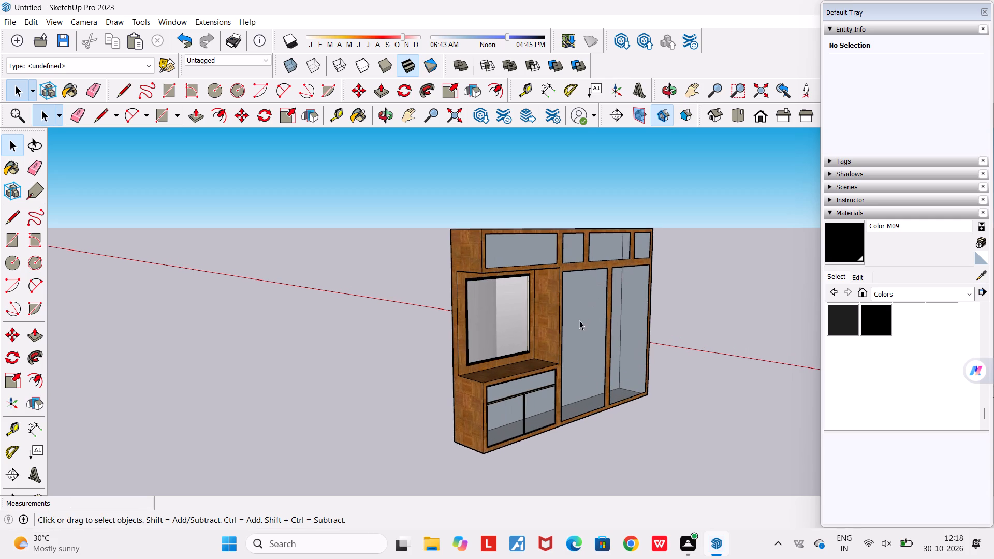
pyautogui.scroll(1, 579, 321)
pyautogui.moveTo(580, 321); pyautogui.dragTo(724, 334, button='middle')
pyautogui.scroll(-2, 721, 332)
pyautogui.scroll(9, 539, 277)
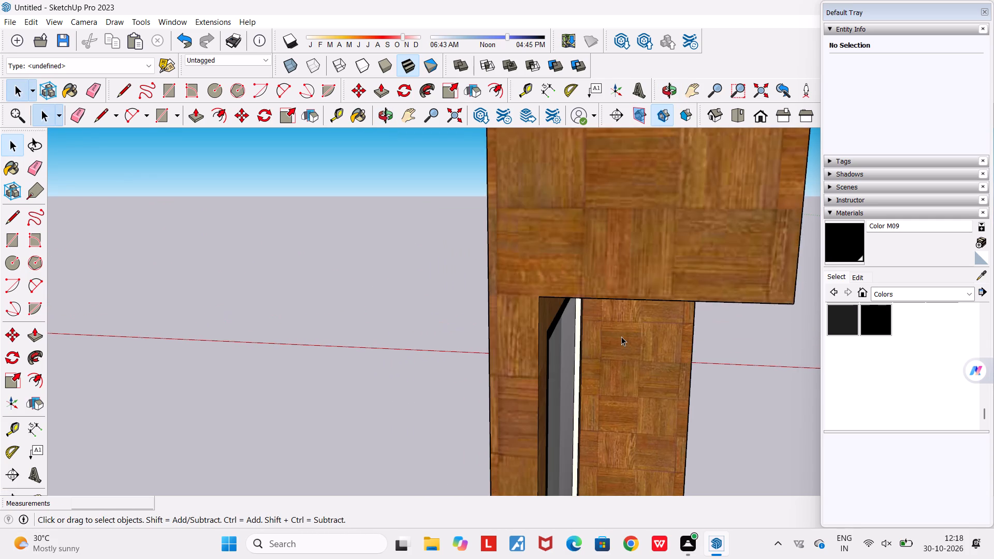
pyautogui.moveTo(603, 339); pyautogui.dragTo(474, 260, button='middle')
pyautogui.scroll(2, 485, 266)
pyautogui.scroll(-11, 485, 266)
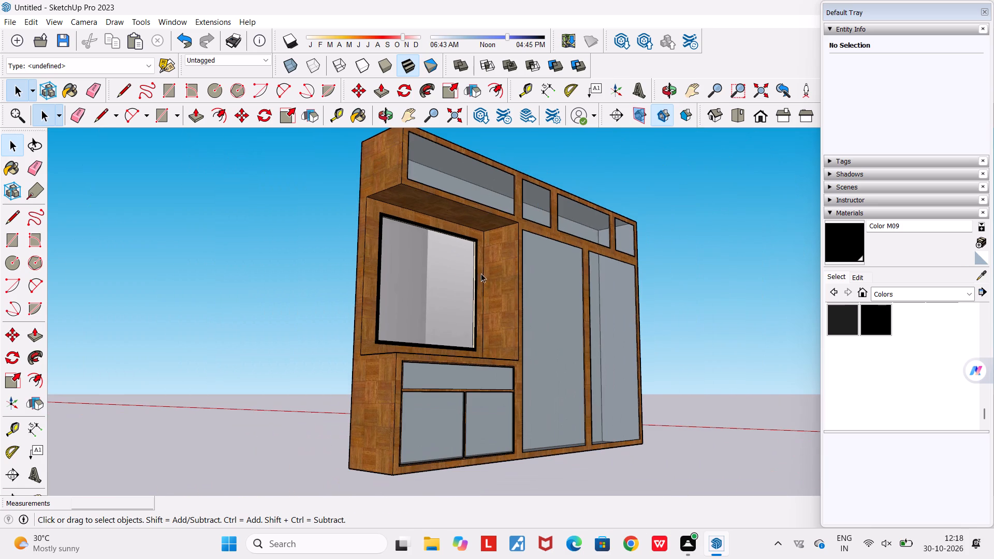
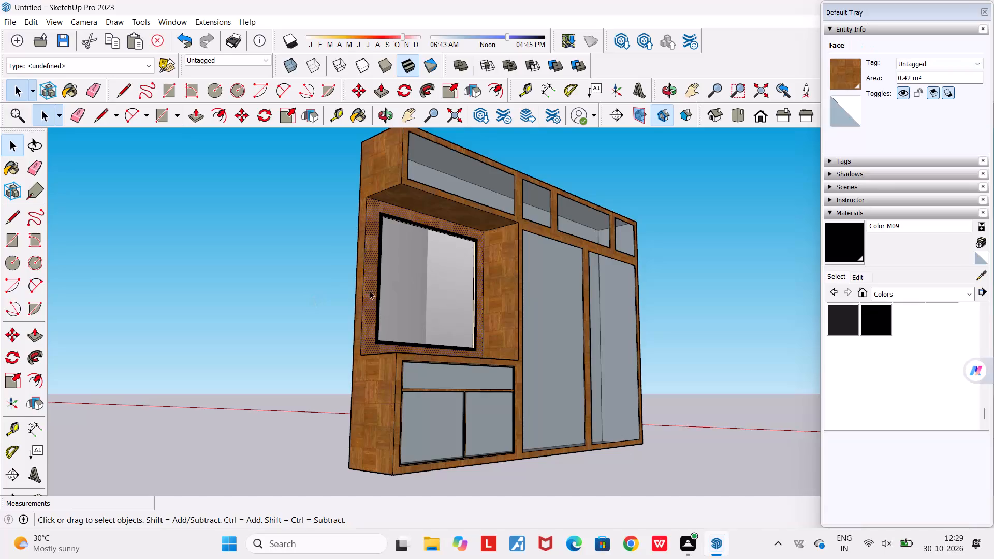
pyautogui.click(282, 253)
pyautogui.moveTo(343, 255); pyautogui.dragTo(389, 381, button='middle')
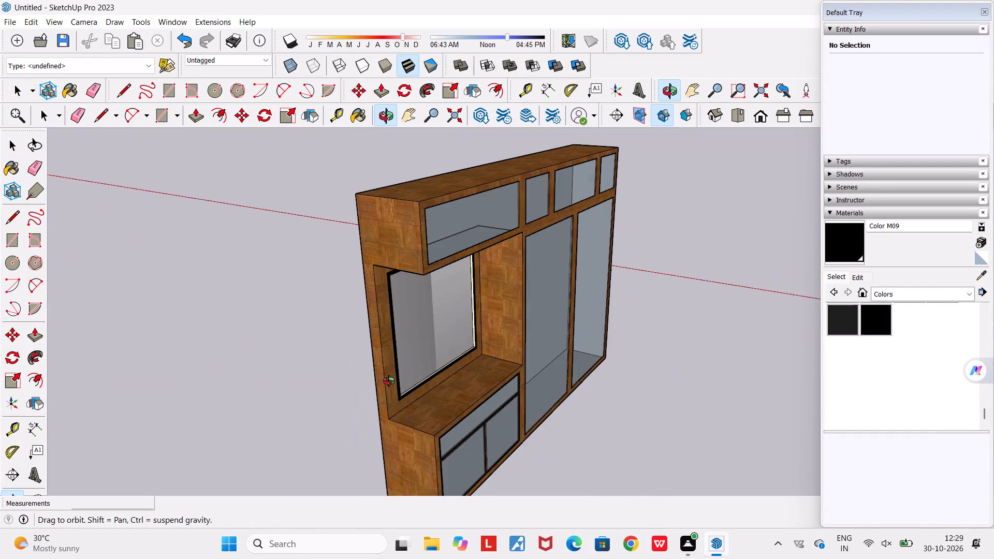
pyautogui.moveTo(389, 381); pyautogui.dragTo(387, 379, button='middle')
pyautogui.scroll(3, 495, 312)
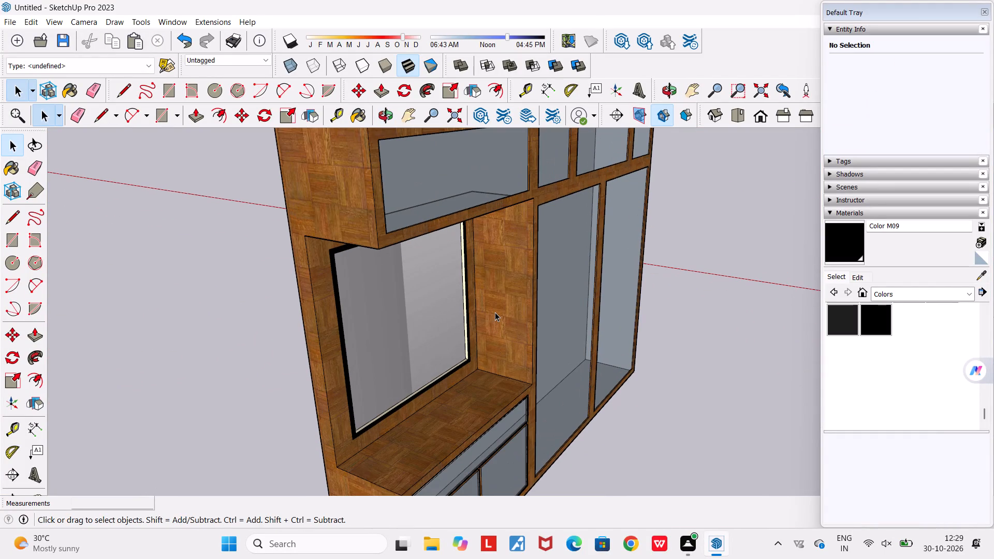
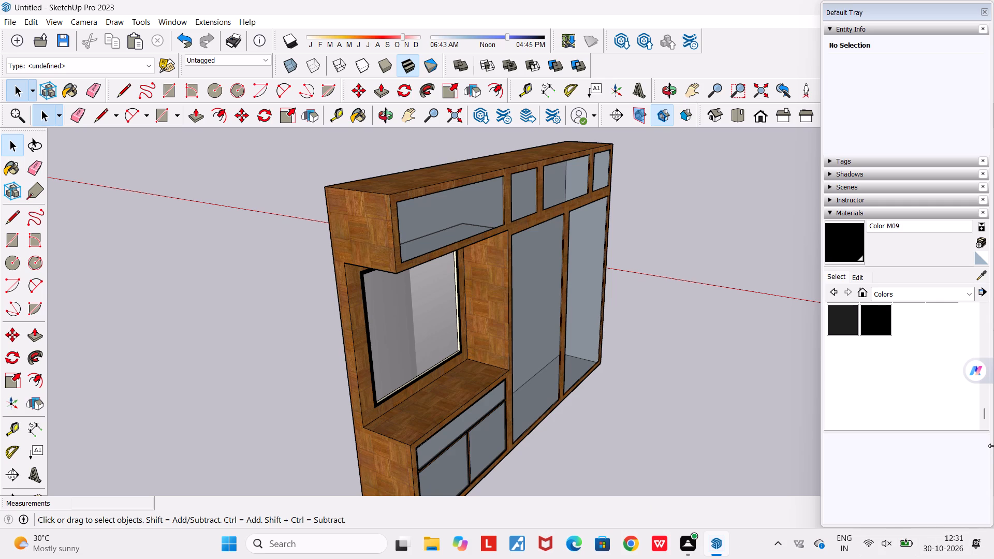
# Select the whole wardrobe block with its mirror unit and make it a single component, keeping the default settings.
pyautogui.scroll(-4, 440, 350)
pyautogui.moveTo(440, 351); pyautogui.dragTo(324, 283, button='middle')
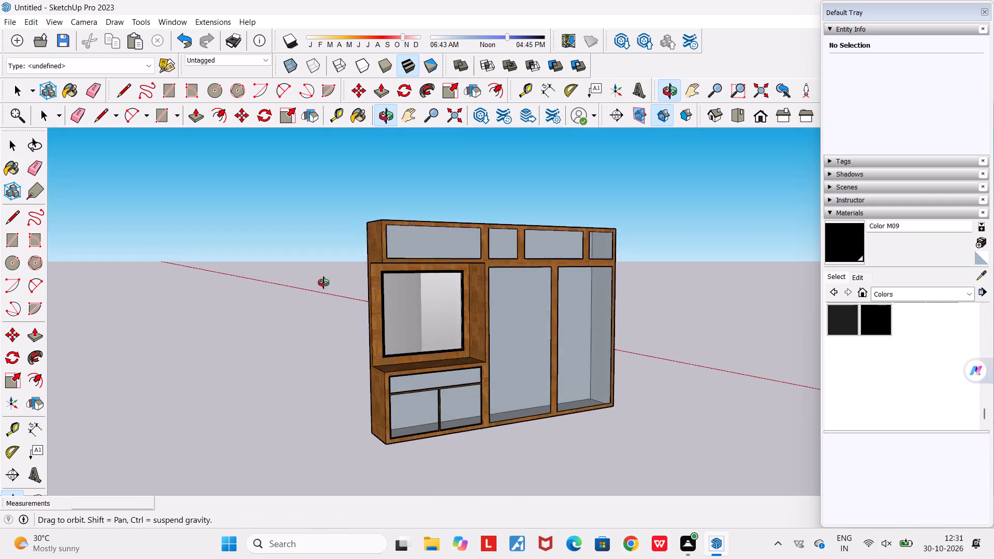
pyautogui.moveTo(324, 283); pyautogui.dragTo(557, 272, button='middle')
pyautogui.scroll(-4, 557, 272)
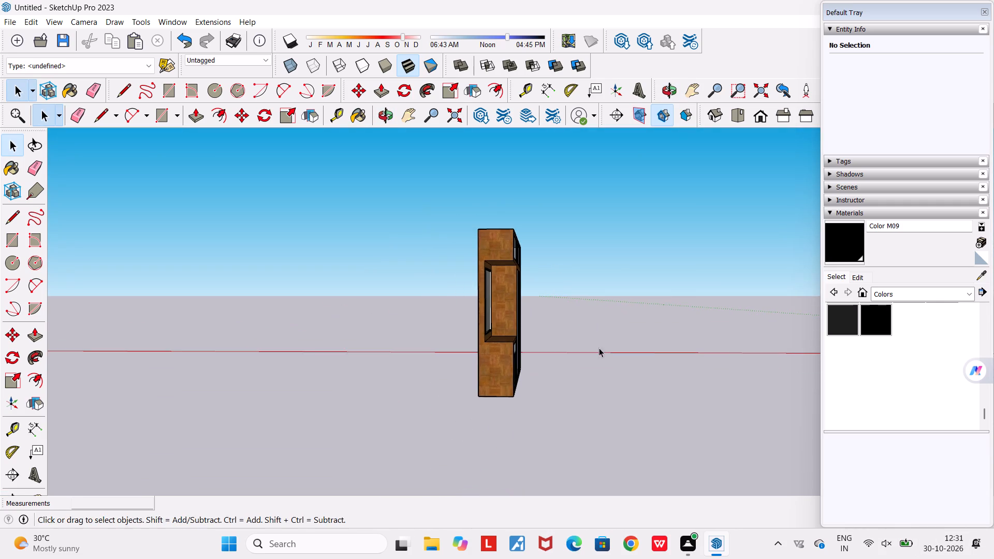
pyautogui.moveTo(597, 373); pyautogui.dragTo(0, 383, button='middle')
pyautogui.scroll(-4, 0, 383)
pyautogui.scroll(-5, 329, 415)
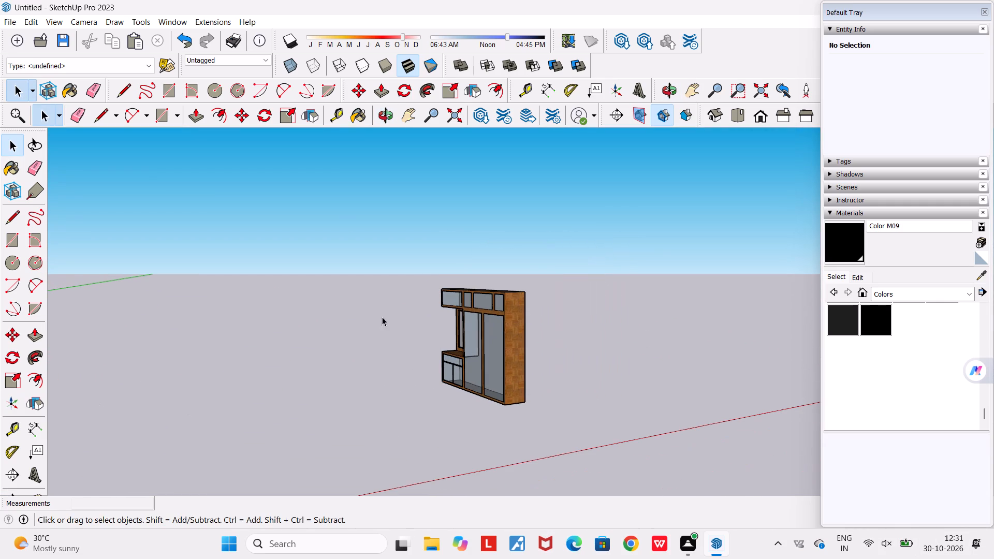
pyautogui.moveTo(316, 185); pyautogui.dragTo(654, 442)
pyautogui.rightClick(460, 316)
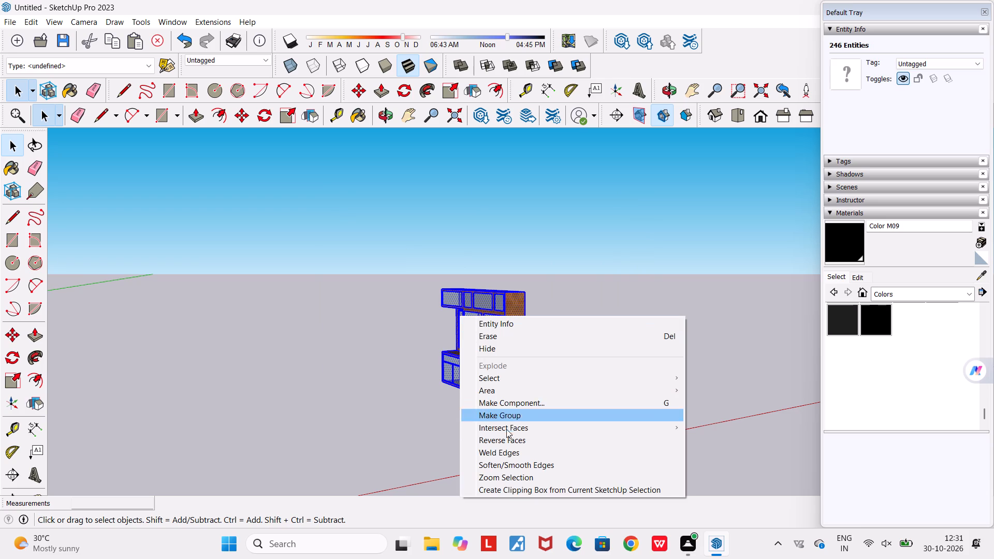
pyautogui.click(513, 400)
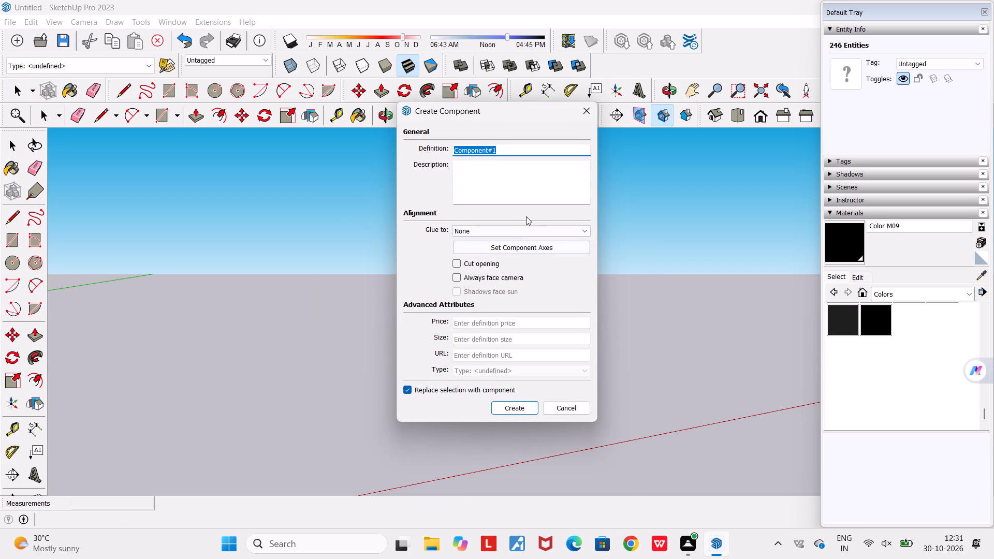
pyautogui.click(503, 406)
# Move the wardrobe component by its lower end corner into the bedroom, against the back wall at the corner beside the bed outline.
pyautogui.scroll(-3, 437, 404)
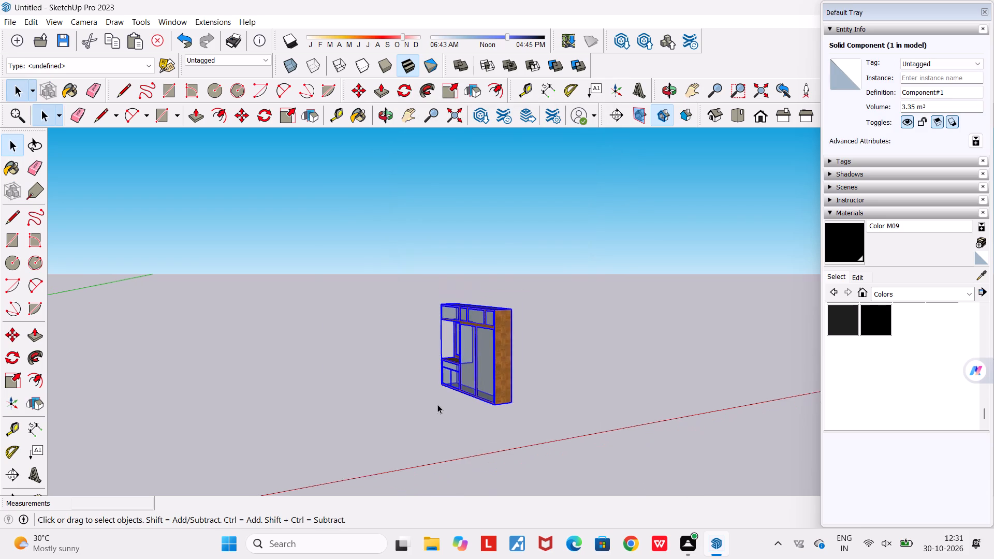
pyautogui.scroll(-1, 437, 404)
pyautogui.moveTo(404, 387); pyautogui.dragTo(572, 370, button='middle')
pyautogui.scroll(-9, 572, 370)
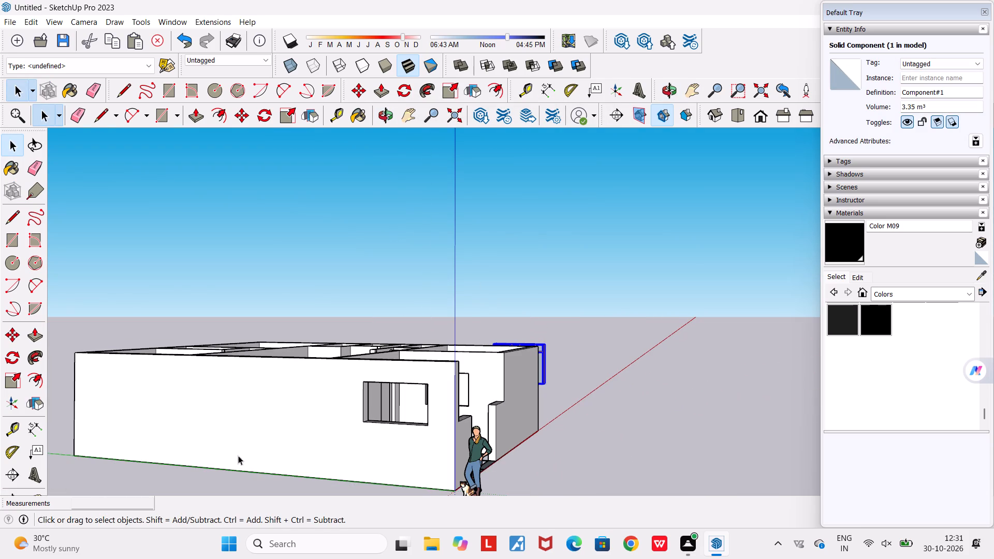
pyautogui.scroll(-5, 371, 421)
pyautogui.scroll(5, 493, 383)
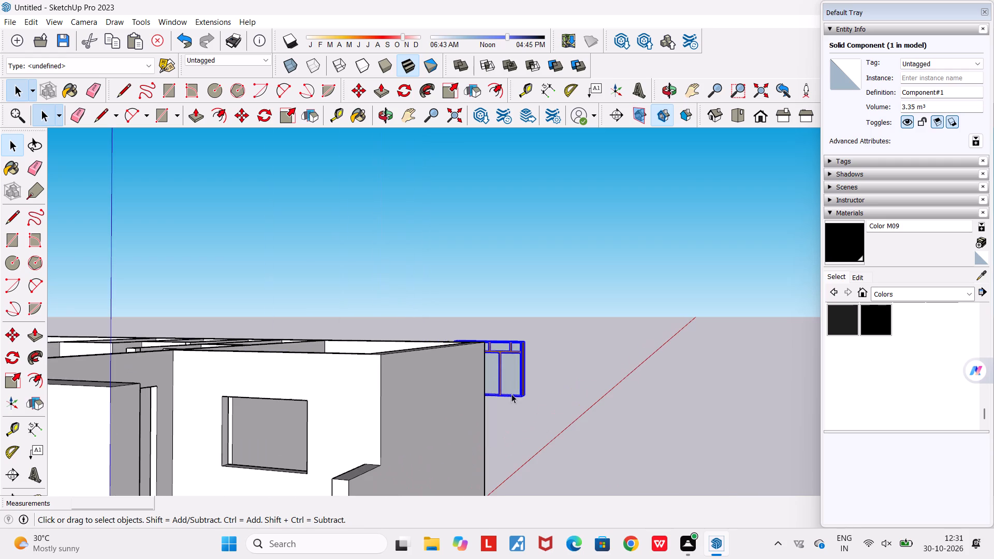
pyautogui.press('m')
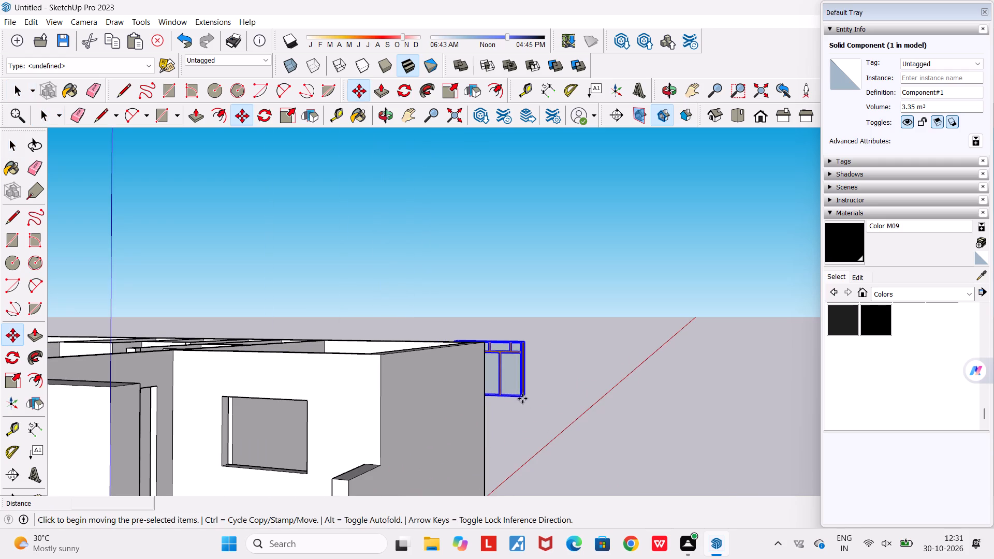
pyautogui.click(520, 397)
pyautogui.scroll(-6, 517, 396)
pyautogui.moveTo(304, 395); pyautogui.dragTo(330, 545, button='middle')
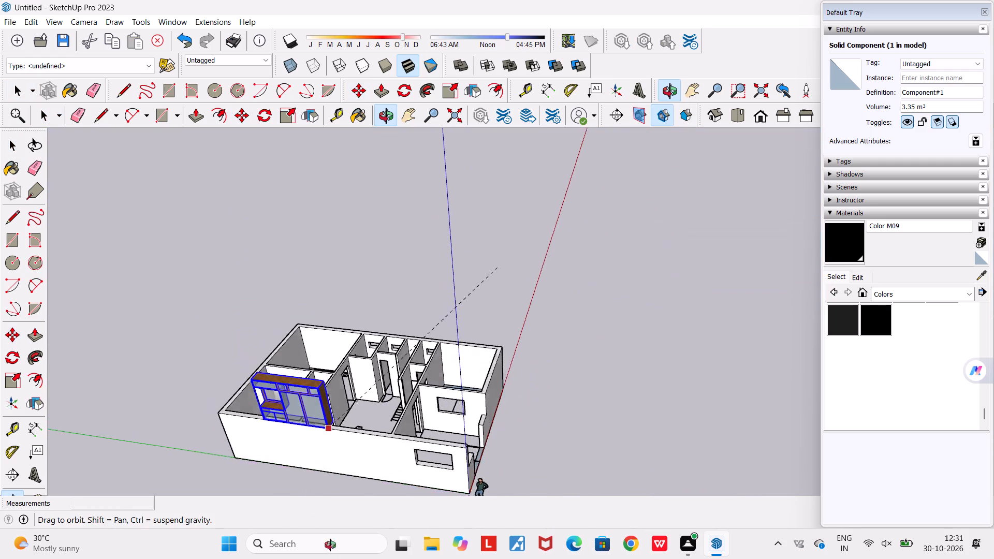
pyautogui.moveTo(330, 545); pyautogui.dragTo(334, 558, button='middle')
pyautogui.scroll(10, 489, 390)
pyautogui.moveTo(479, 362); pyautogui.dragTo(505, 380, button='middle')
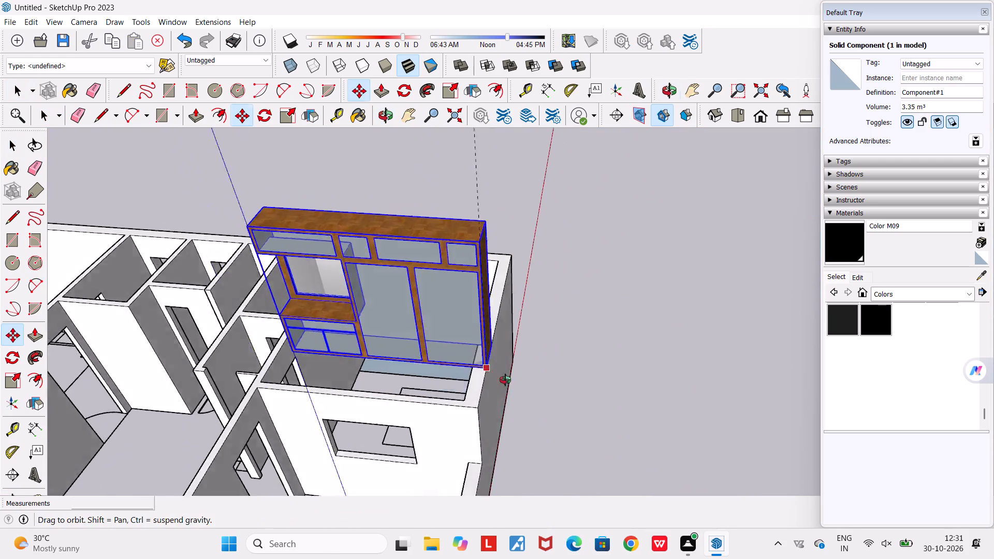
pyautogui.moveTo(505, 380); pyautogui.dragTo(623, 439, button='middle')
pyautogui.scroll(11, 530, 394)
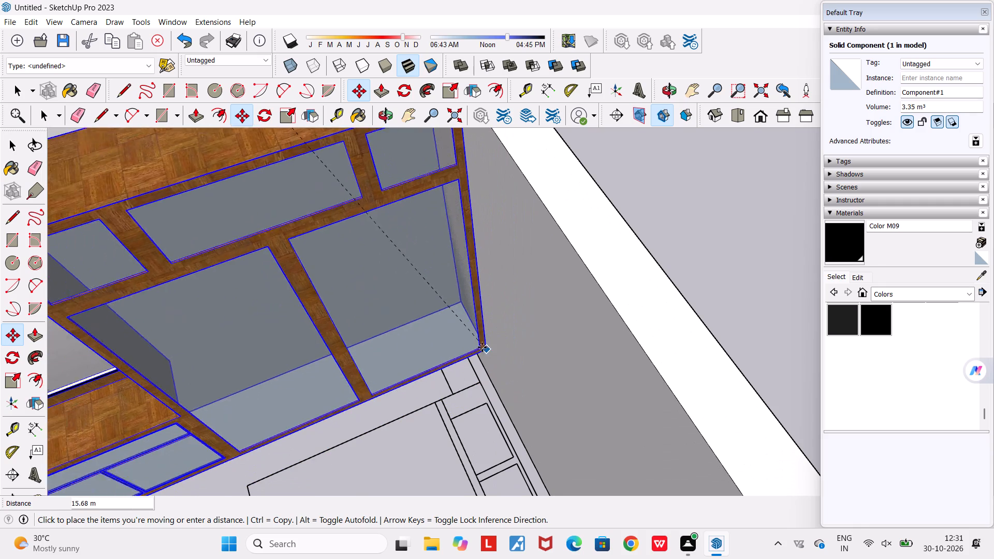
pyautogui.click(473, 344)
pyautogui.moveTo(440, 326); pyautogui.dragTo(335, 253, button='middle')
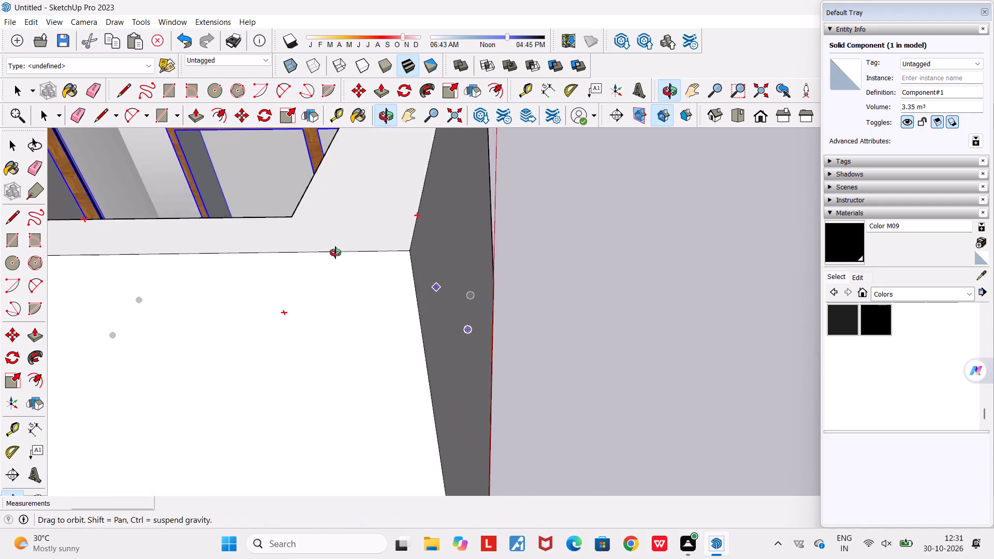
pyautogui.moveTo(335, 253); pyautogui.dragTo(337, 253, button='middle')
pyautogui.scroll(-18, 340, 255)
pyautogui.scroll(-4, 363, 275)
pyautogui.moveTo(296, 338); pyautogui.dragTo(498, 279, button='middle')
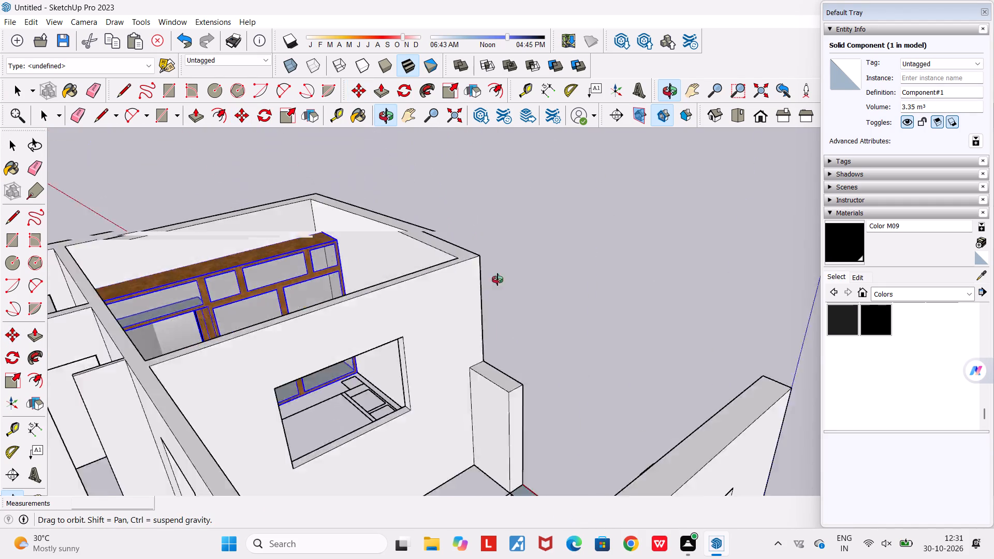
pyautogui.moveTo(498, 279); pyautogui.dragTo(199, 428, button='middle')
pyautogui.scroll(-3, 199, 428)
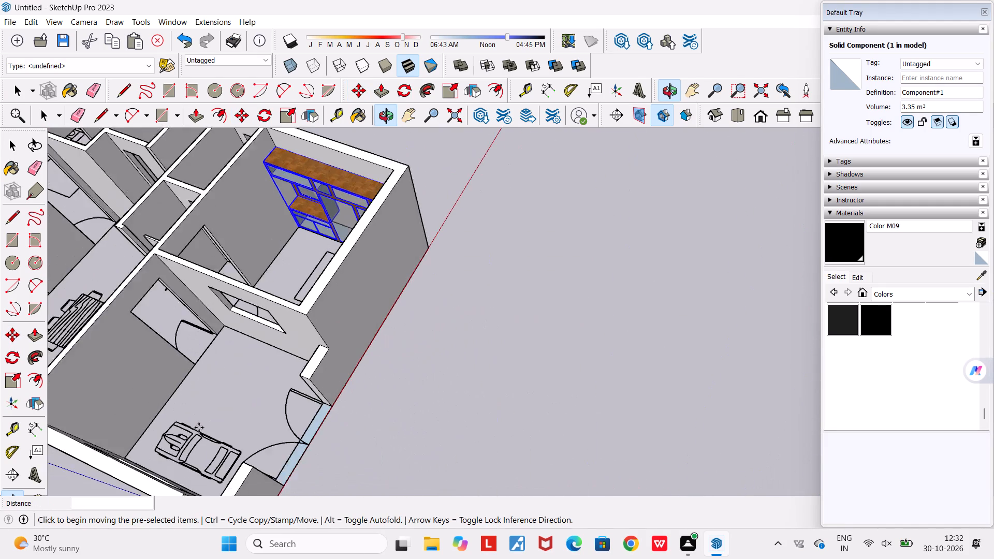
pyautogui.scroll(-2, 199, 428)
pyautogui.press('space')
pyautogui.click(415, 375)
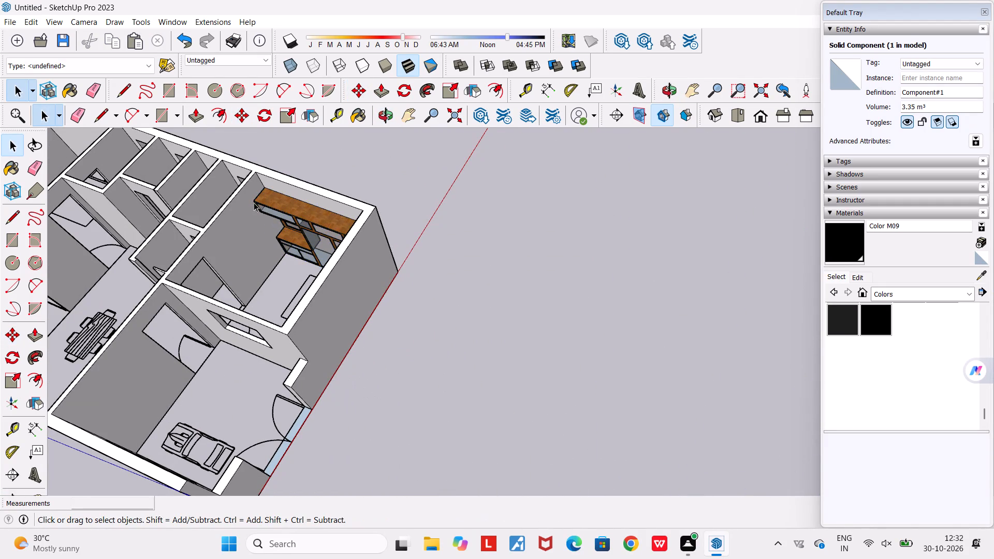
# Examine the wardrobe's fit against the bedroom walls, the bed outline and the neighbouring rooms from several angles.
pyautogui.scroll(4, 254, 202)
pyautogui.scroll(1, 265, 304)
pyautogui.moveTo(257, 299); pyautogui.dragTo(520, 185, button='middle')
pyautogui.scroll(-3, 520, 185)
pyautogui.moveTo(448, 298); pyautogui.dragTo(476, 312, button='middle')
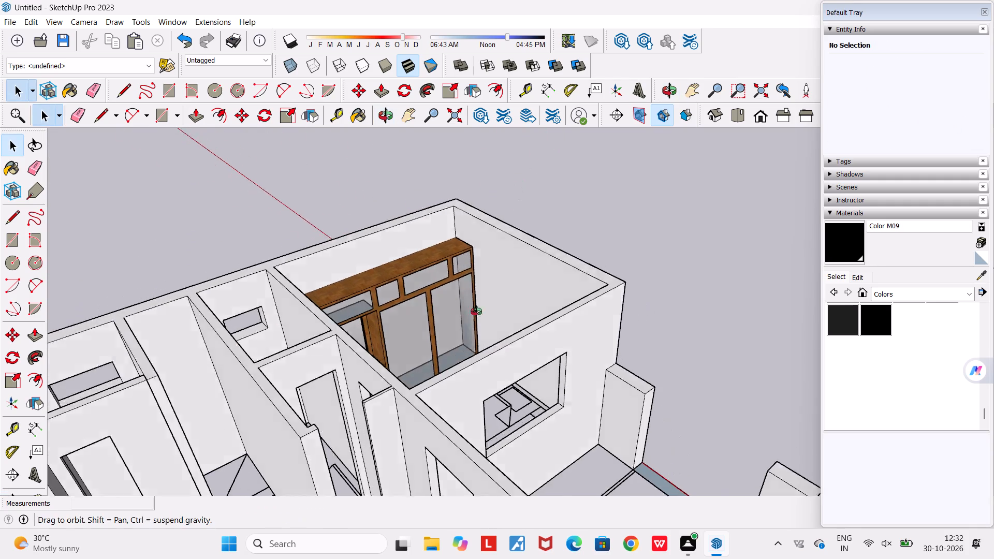
pyautogui.moveTo(476, 312); pyautogui.dragTo(625, 325, button='middle')
pyautogui.scroll(4, 470, 365)
pyautogui.moveTo(457, 402); pyautogui.dragTo(343, 478, button='middle')
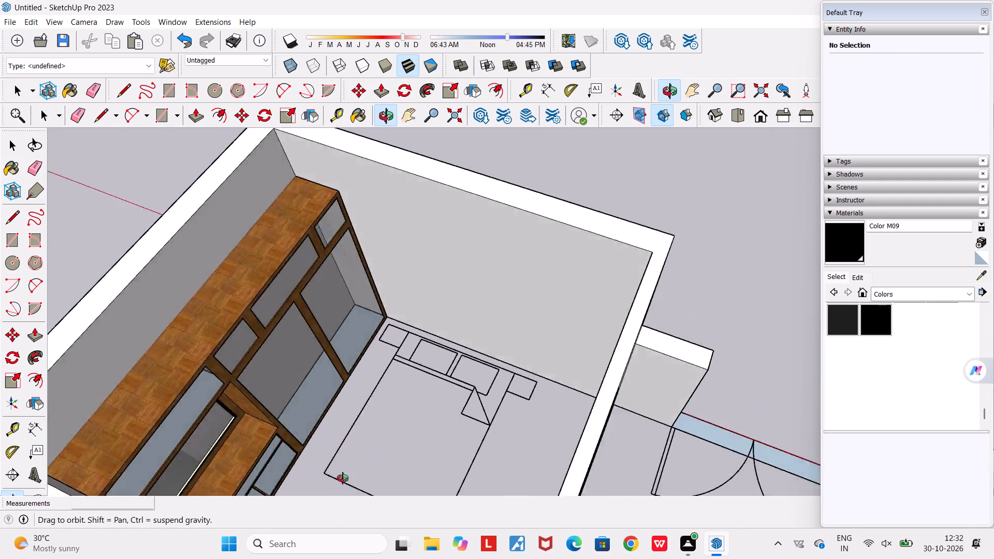
pyautogui.moveTo(343, 478); pyautogui.dragTo(88, 443, button='middle')
pyautogui.scroll(-4, 88, 443)
pyautogui.scroll(-6, 368, 322)
pyautogui.moveTo(349, 334); pyautogui.dragTo(495, 185, button='middle')
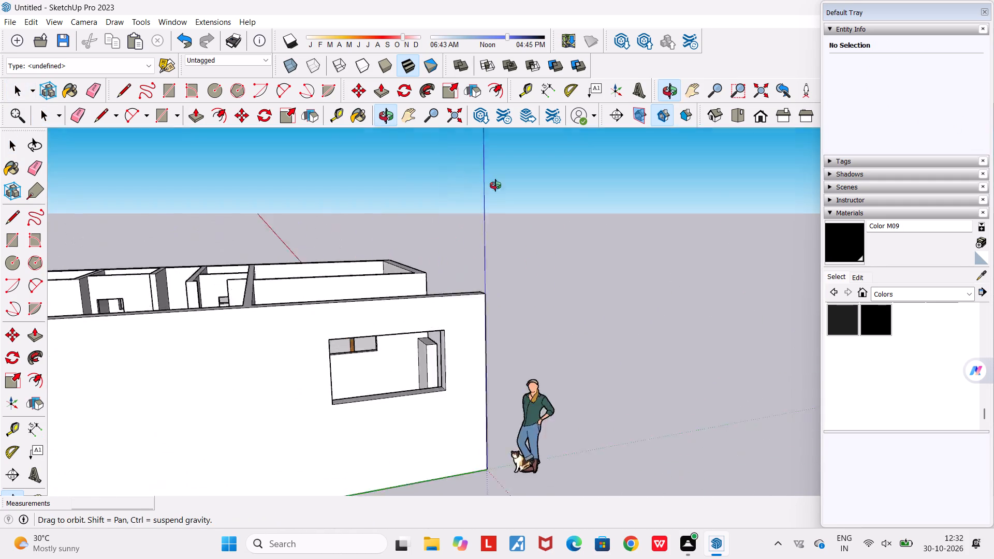
pyautogui.moveTo(495, 185); pyautogui.dragTo(660, 219, button='middle')
pyautogui.scroll(-5, 660, 219)
pyautogui.scroll(7, 479, 332)
pyautogui.moveTo(443, 332); pyautogui.dragTo(179, 415, button='middle')
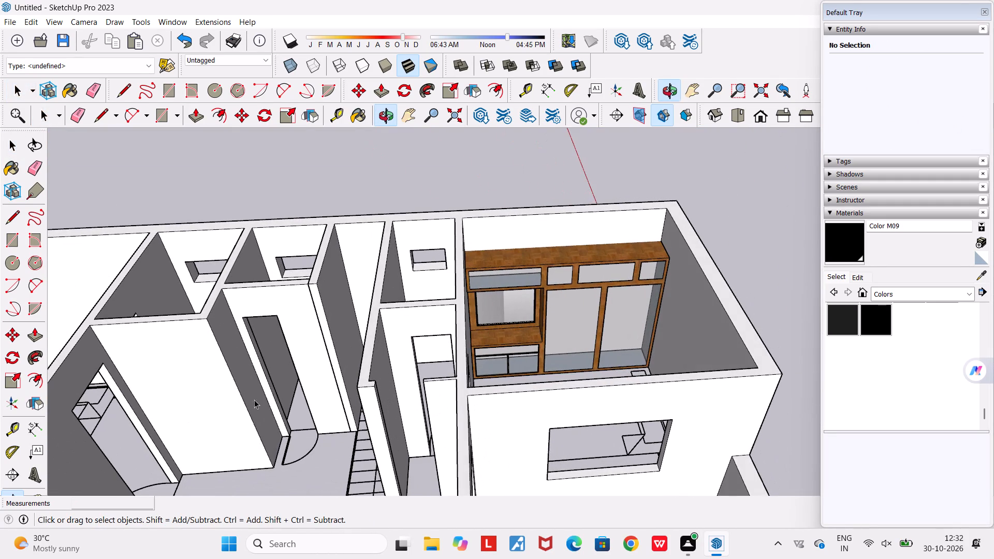
pyautogui.scroll(3, 470, 388)
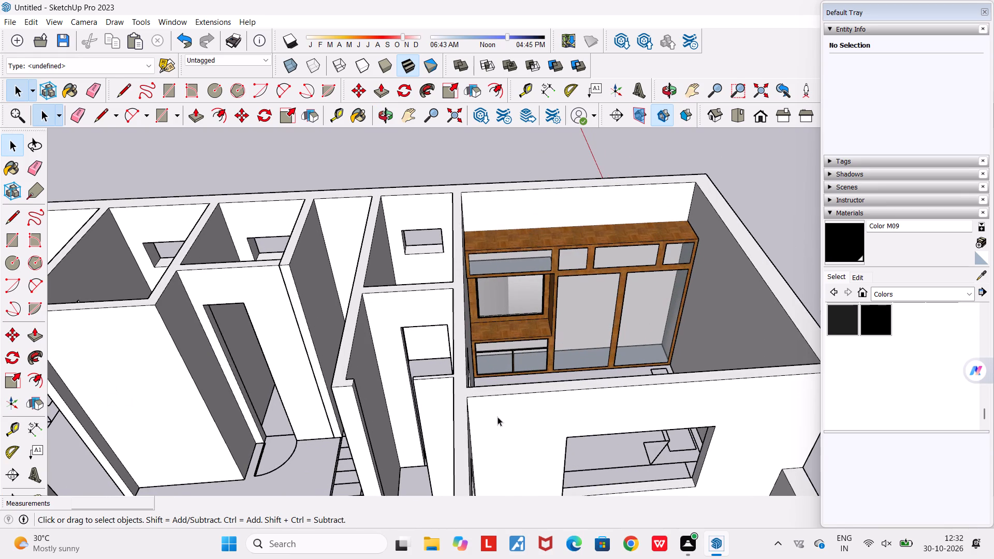
pyautogui.moveTo(487, 413); pyautogui.dragTo(297, 409, button='middle')
pyautogui.scroll(-4, 297, 409)
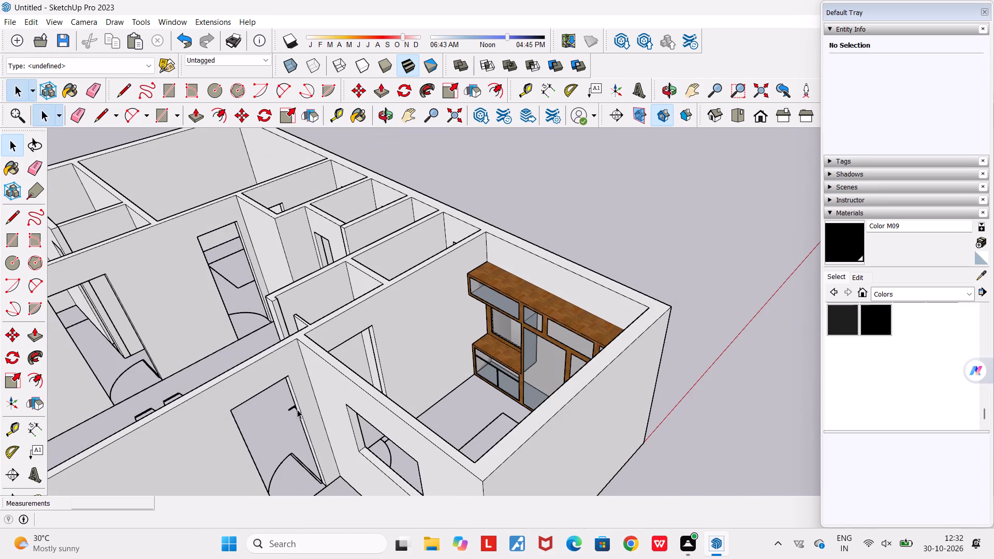
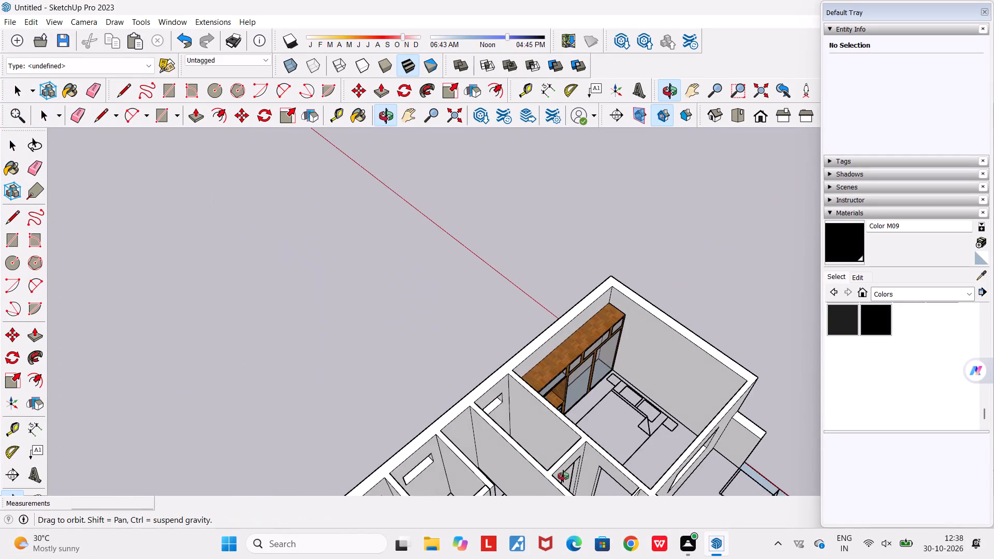
# Examine the wardrobe's placement along the bedroom wall and the floor space around the bed outline, from above and at an angle.
pyautogui.moveTo(563, 476); pyautogui.dragTo(564, 476, button='middle')
pyautogui.scroll(-3, 564, 476)
pyautogui.scroll(5, 578, 412)
pyautogui.moveTo(558, 403); pyautogui.dragTo(486, 325, button='middle')
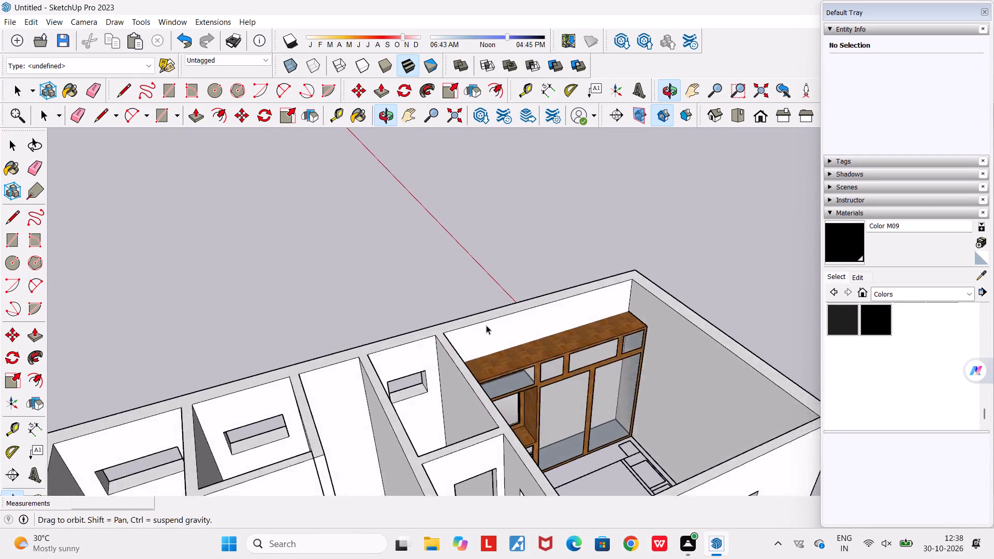
pyautogui.scroll(-4, 486, 325)
pyautogui.moveTo(632, 433); pyautogui.dragTo(969, 558, button='middle')
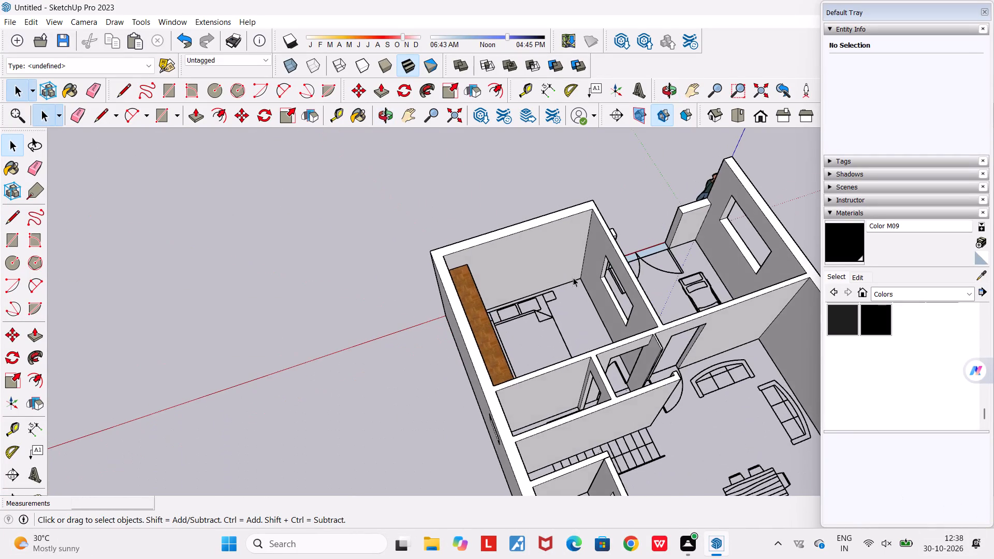
pyautogui.scroll(5, 547, 268)
pyautogui.moveTo(484, 386); pyautogui.dragTo(451, 390, button='middle')
pyautogui.scroll(4, 515, 447)
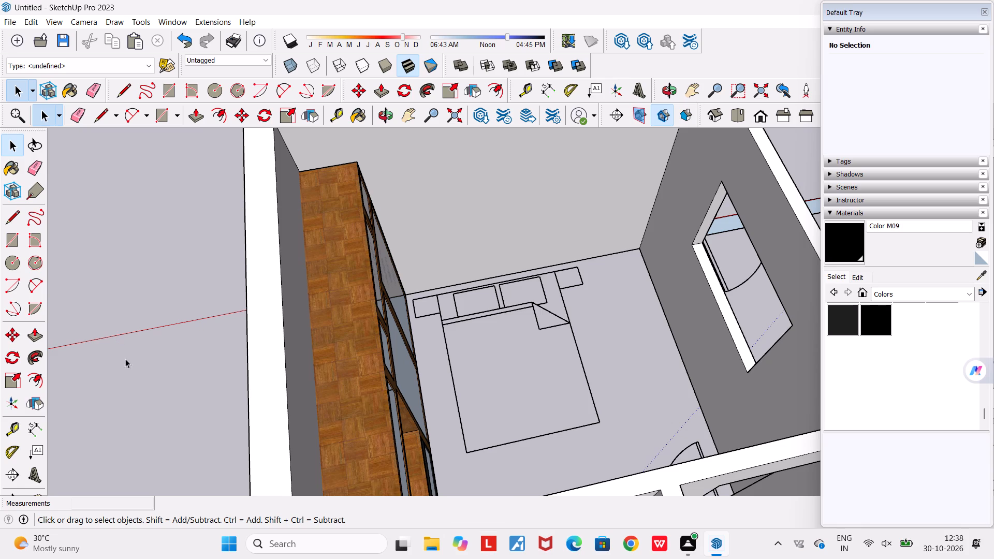
pyautogui.scroll(-11, 186, 319)
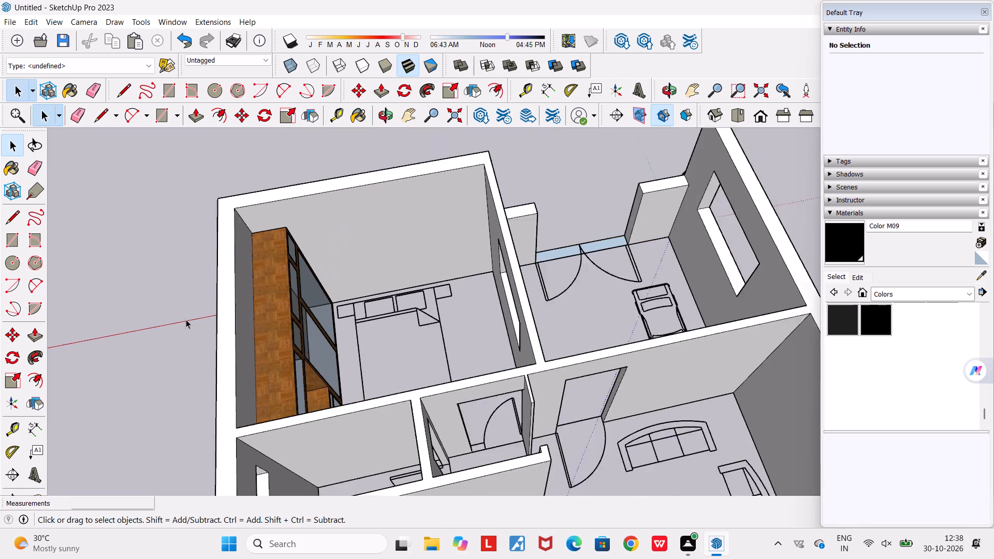
pyautogui.moveTo(337, 330); pyautogui.dragTo(182, 339, button='middle')
pyautogui.scroll(-5, 182, 340)
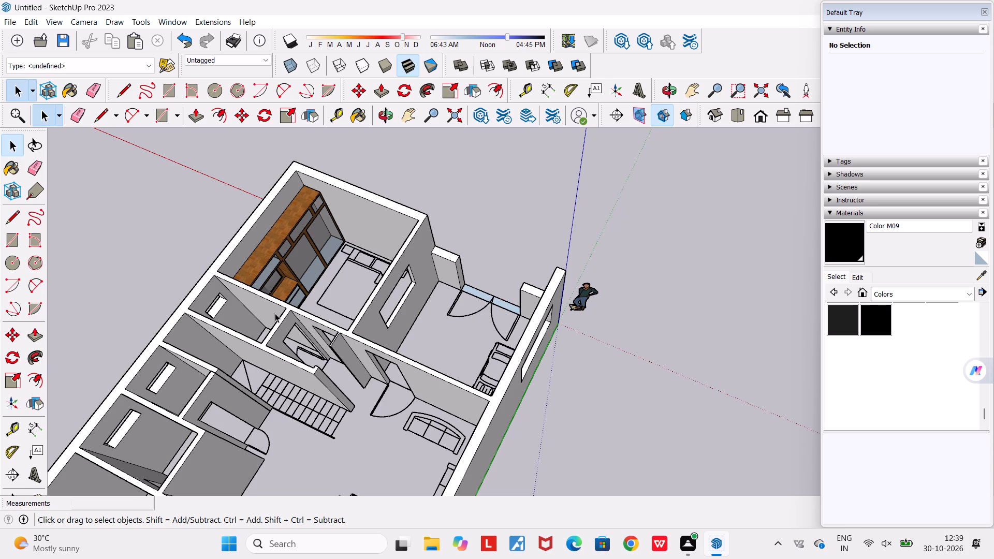
pyautogui.scroll(6, 344, 278)
pyautogui.moveTo(331, 304); pyautogui.dragTo(480, 291, button='middle')
pyautogui.scroll(1, 336, 306)
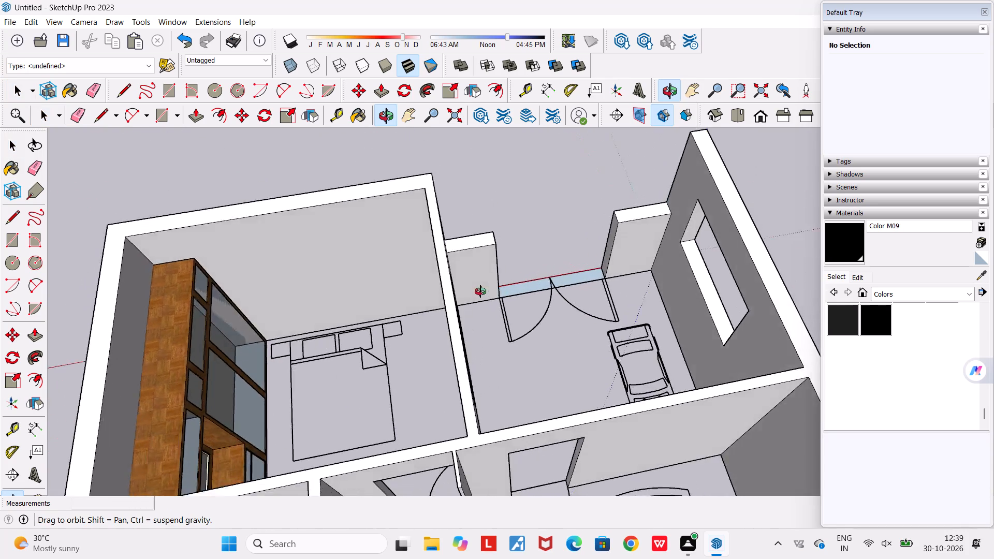
pyautogui.moveTo(480, 291); pyautogui.dragTo(479, 291, button='middle')
pyautogui.scroll(-5, 479, 291)
pyautogui.scroll(5, 401, 390)
pyautogui.moveTo(418, 345); pyautogui.dragTo(383, 434, button='middle')
pyautogui.scroll(6, 391, 304)
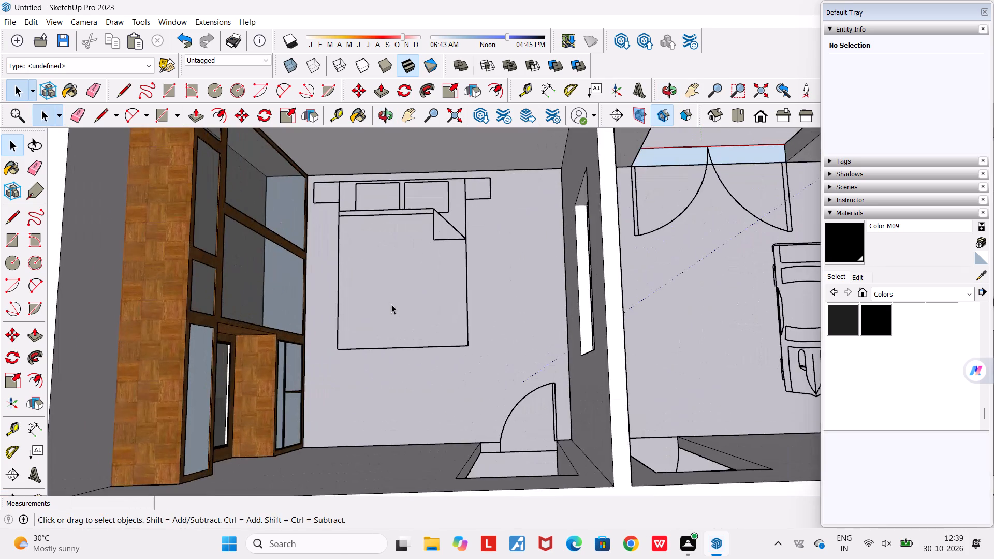
pyautogui.moveTo(386, 300); pyautogui.dragTo(360, 286, button='middle')
pyautogui.scroll(-9, 360, 286)
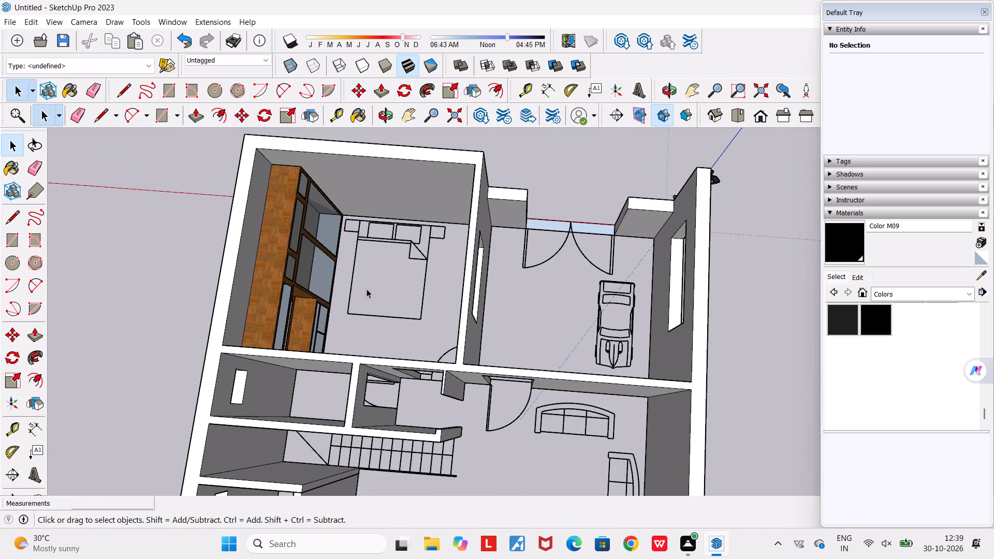
pyautogui.scroll(3, 367, 289)
pyautogui.scroll(1, 388, 218)
pyautogui.moveTo(388, 287); pyautogui.dragTo(437, 311, button='middle')
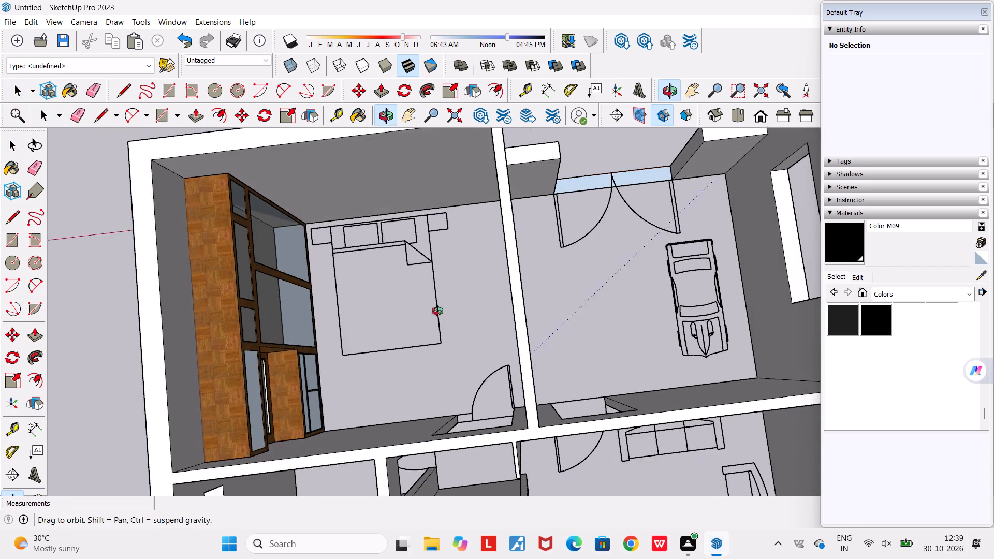
pyautogui.moveTo(437, 311); pyautogui.dragTo(432, 308, button='middle')
pyautogui.scroll(-1, 433, 308)
pyautogui.scroll(-5, 400, 227)
pyautogui.scroll(4, 332, 145)
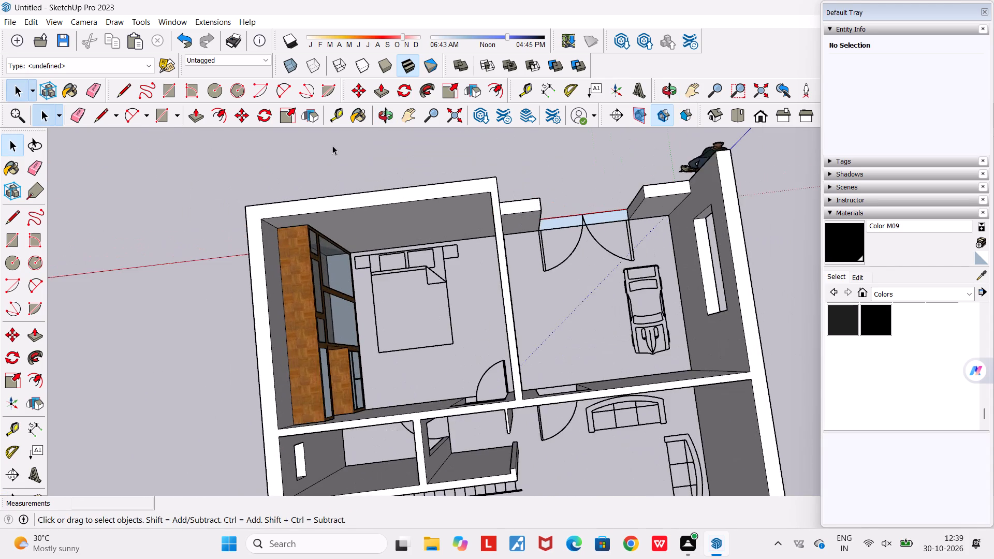
pyautogui.scroll(2, 332, 145)
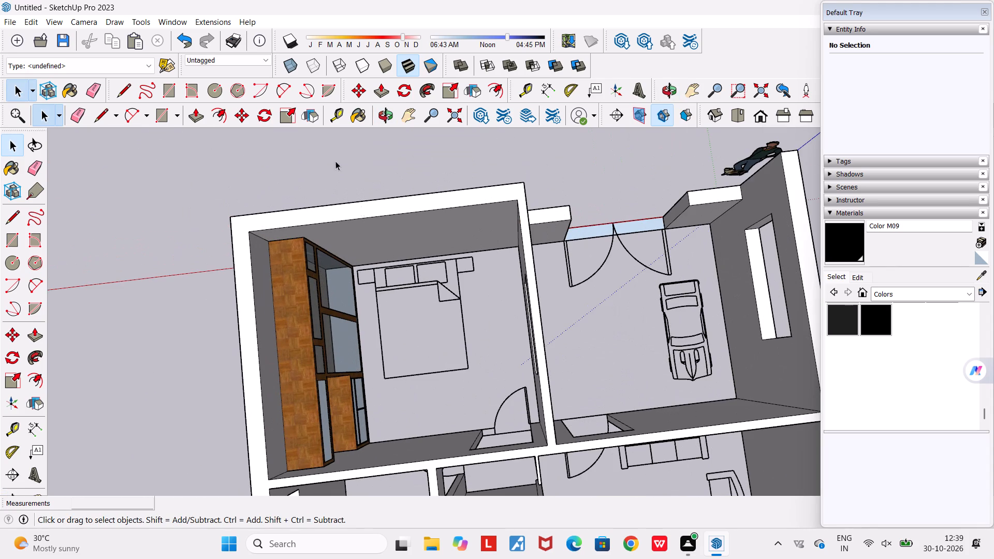
pyautogui.moveTo(431, 343); pyautogui.dragTo(388, 343, button='middle')
pyautogui.scroll(3, 393, 340)
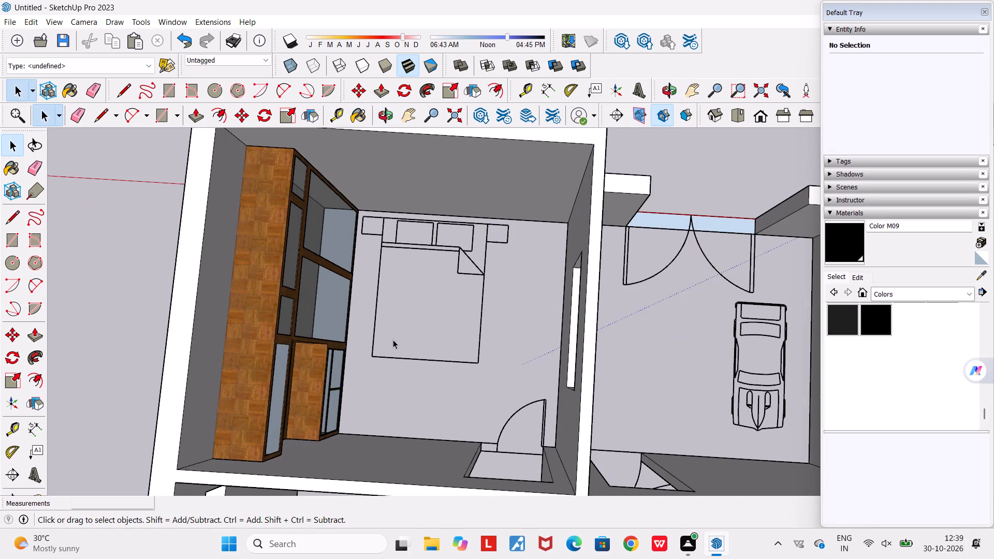
pyautogui.scroll(1, 393, 340)
# Inspect the front of the placed wardrobe, including its mirror unit and lower cabinets, in relation to the bed outline.
pyautogui.moveTo(401, 363); pyautogui.dragTo(121, 287, button='middle')
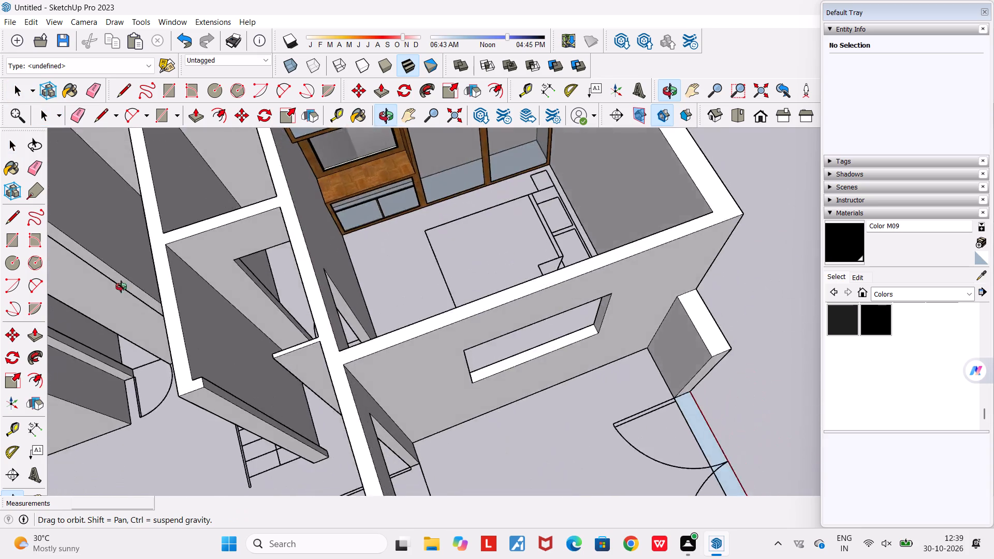
pyautogui.moveTo(121, 287); pyautogui.dragTo(91, 283, button='middle')
pyautogui.scroll(-13, 91, 283)
pyautogui.moveTo(160, 229); pyautogui.dragTo(241, 114, button='middle')
pyautogui.scroll(-4, 241, 114)
pyautogui.moveTo(170, 344); pyautogui.dragTo(141, 415, button='middle')
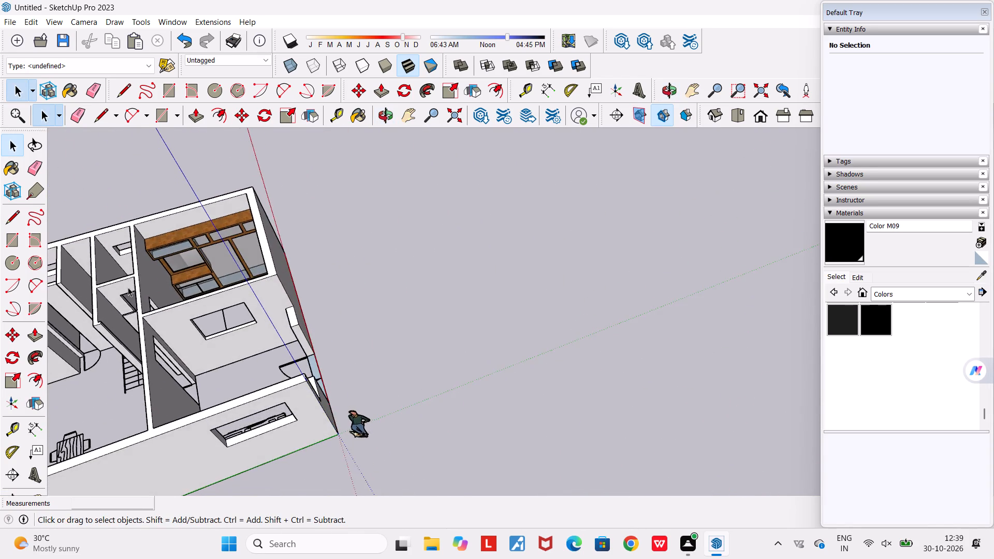
pyautogui.scroll(16, 129, 277)
pyautogui.moveTo(217, 386); pyautogui.dragTo(320, 435, button='middle')
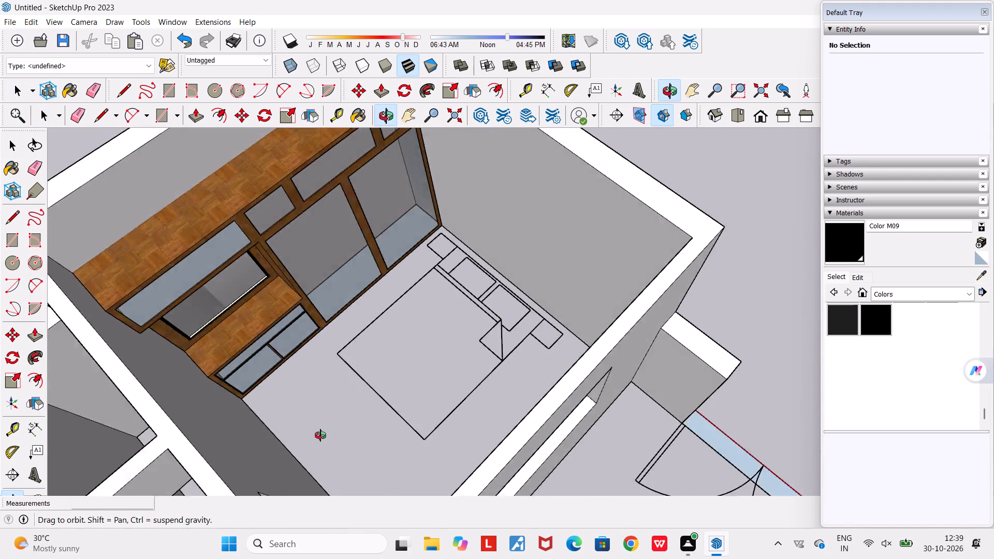
pyautogui.moveTo(320, 435); pyautogui.dragTo(364, 433, button='middle')
pyautogui.scroll(-3, 364, 432)
pyautogui.scroll(3, 299, 356)
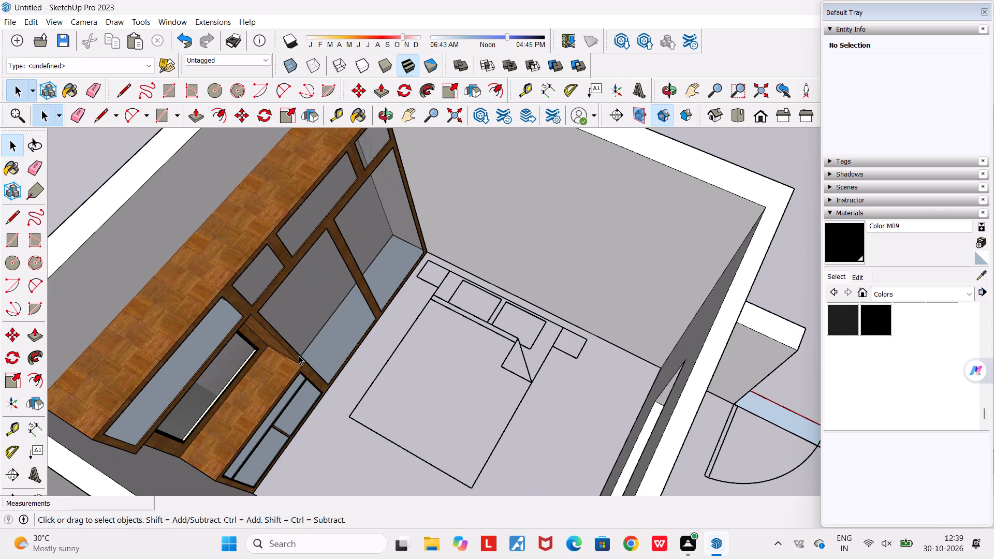
pyautogui.scroll(-2, 299, 356)
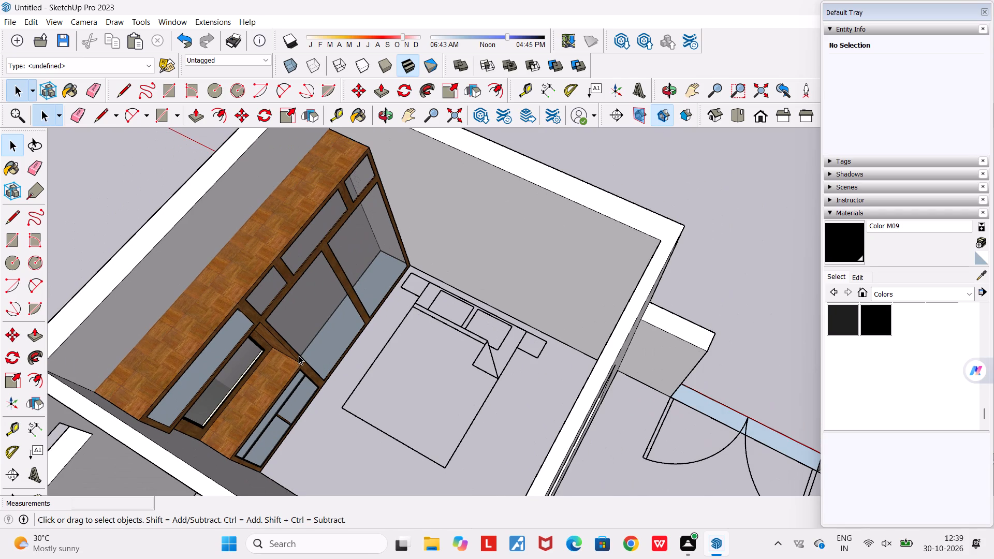
pyautogui.scroll(2, 299, 356)
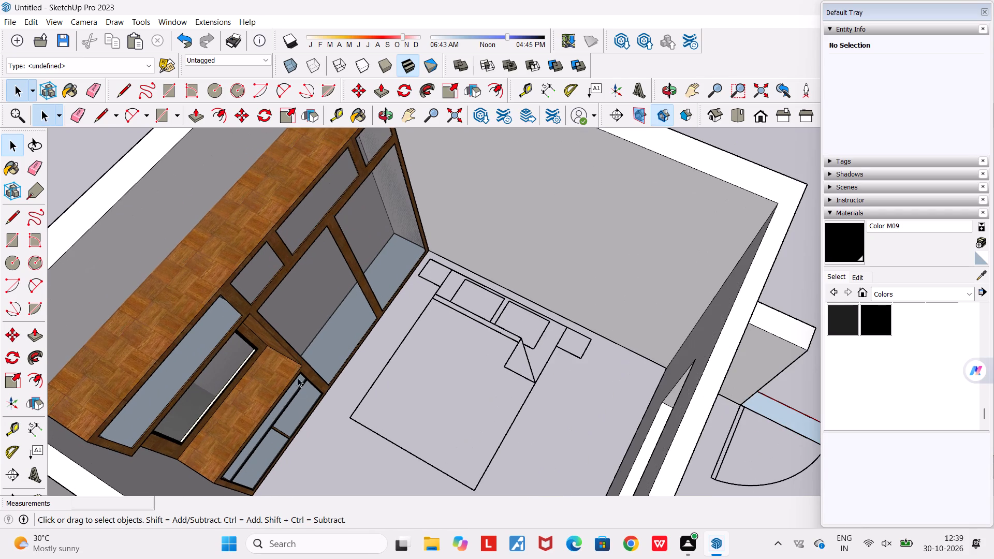
pyautogui.moveTo(284, 389); pyautogui.dragTo(141, 323, button='middle')
pyautogui.scroll(-4, 141, 323)
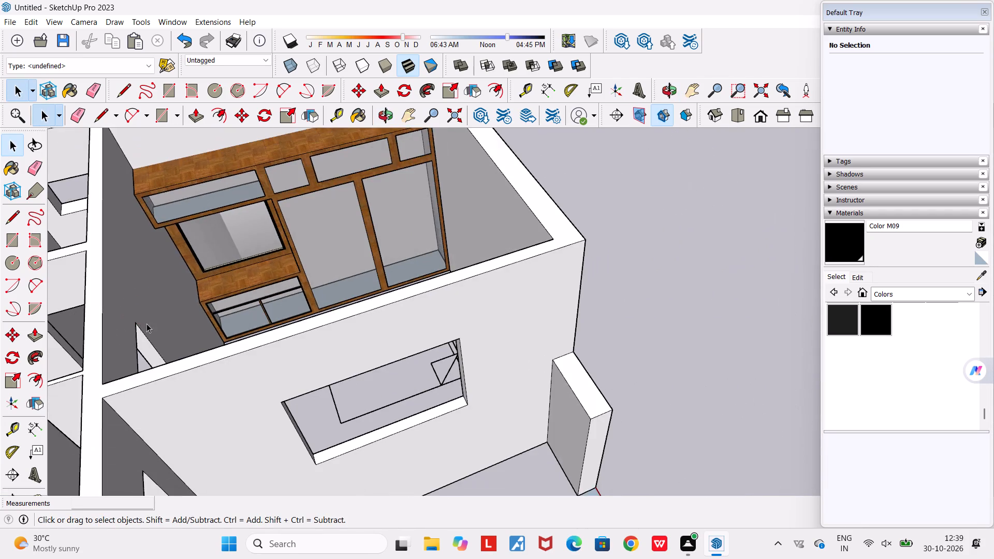
pyautogui.scroll(-5, 246, 260)
# Review the furnished bedroom together with the adjoining rooms, staircase and car porch from several angles.
pyautogui.moveTo(252, 296); pyautogui.dragTo(485, 288, button='middle')
pyautogui.scroll(-6, 485, 288)
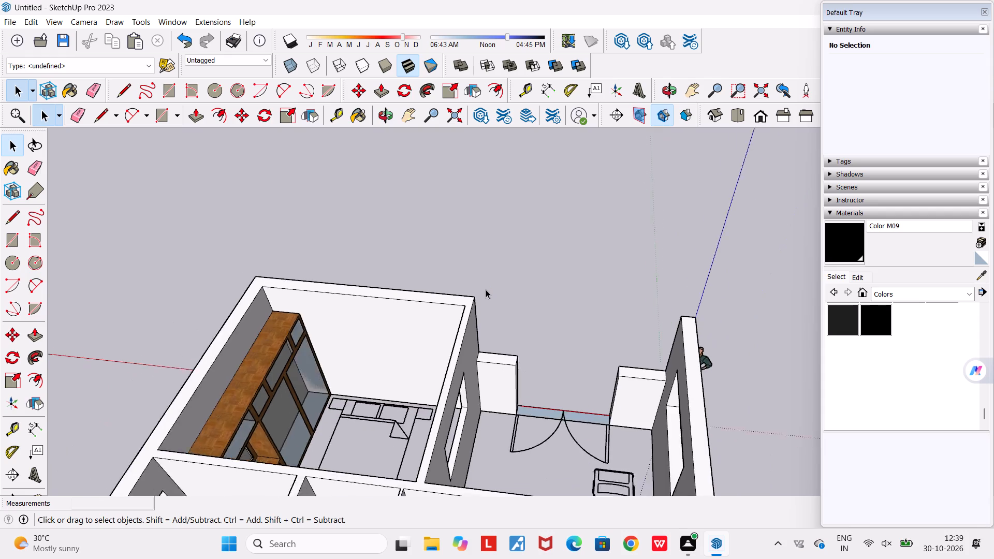
pyautogui.scroll(-2, 486, 289)
pyautogui.moveTo(417, 384); pyautogui.dragTo(296, 416, button='middle')
pyautogui.scroll(-2, 296, 416)
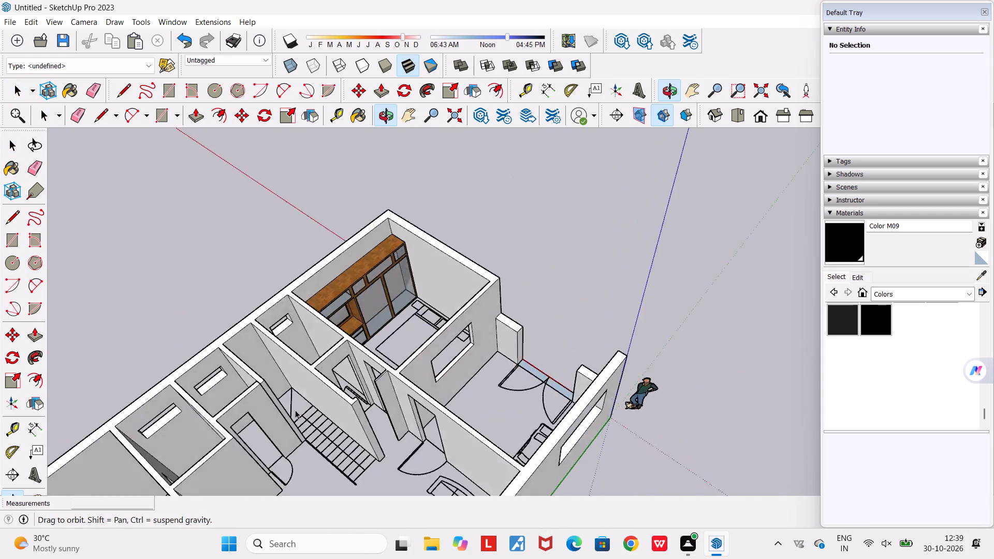
pyautogui.scroll(-2, 295, 410)
pyautogui.scroll(10, 329, 370)
pyautogui.moveTo(377, 359); pyautogui.dragTo(415, 416, button='middle')
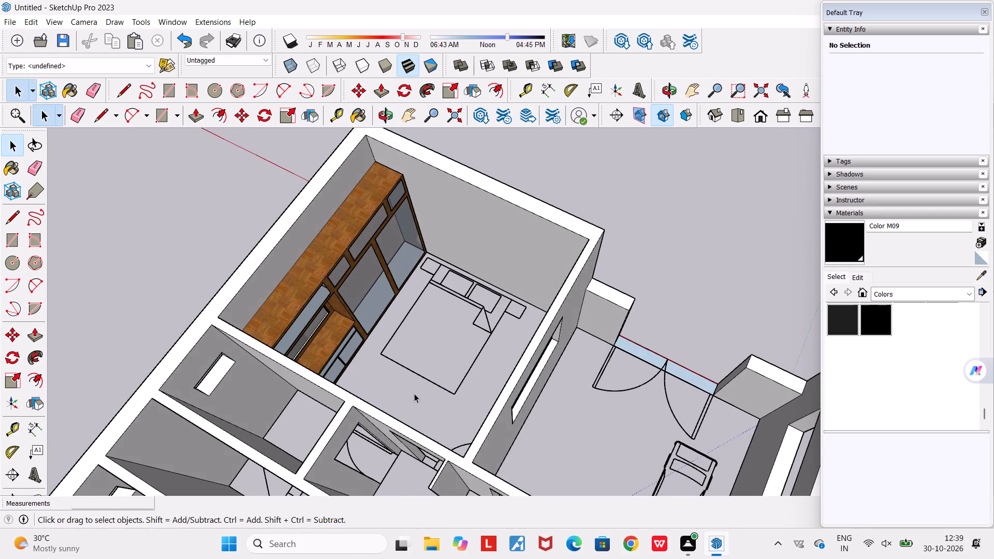
pyautogui.scroll(5, 414, 393)
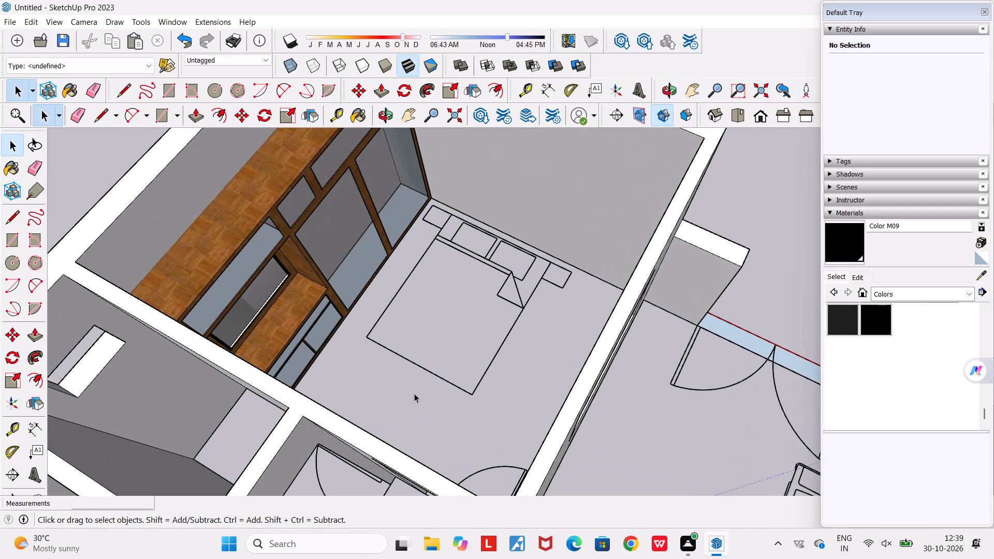
pyautogui.scroll(-7, 415, 360)
pyautogui.scroll(4, 408, 415)
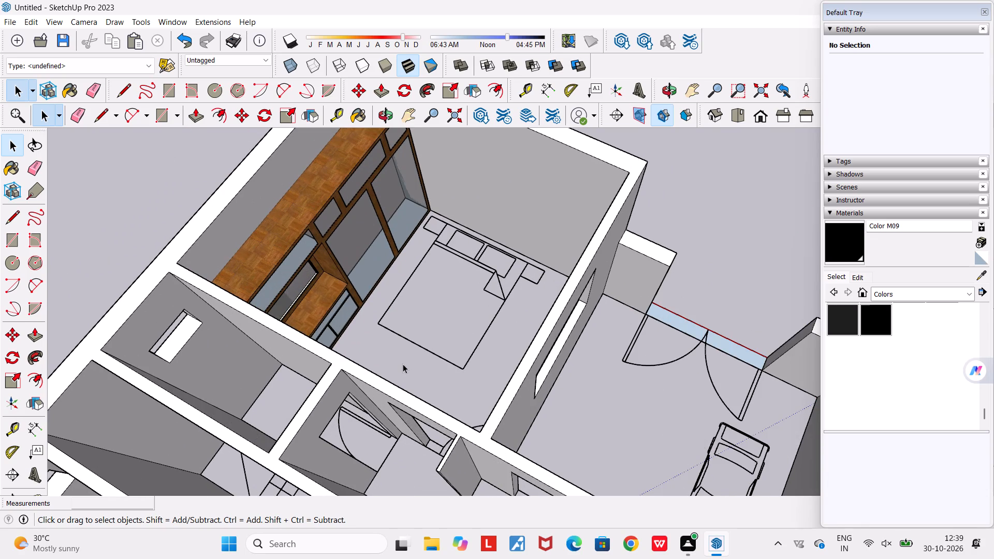
pyautogui.scroll(-5, 403, 364)
pyautogui.moveTo(403, 364); pyautogui.dragTo(560, 326, button='middle')
pyautogui.scroll(-6, 560, 326)
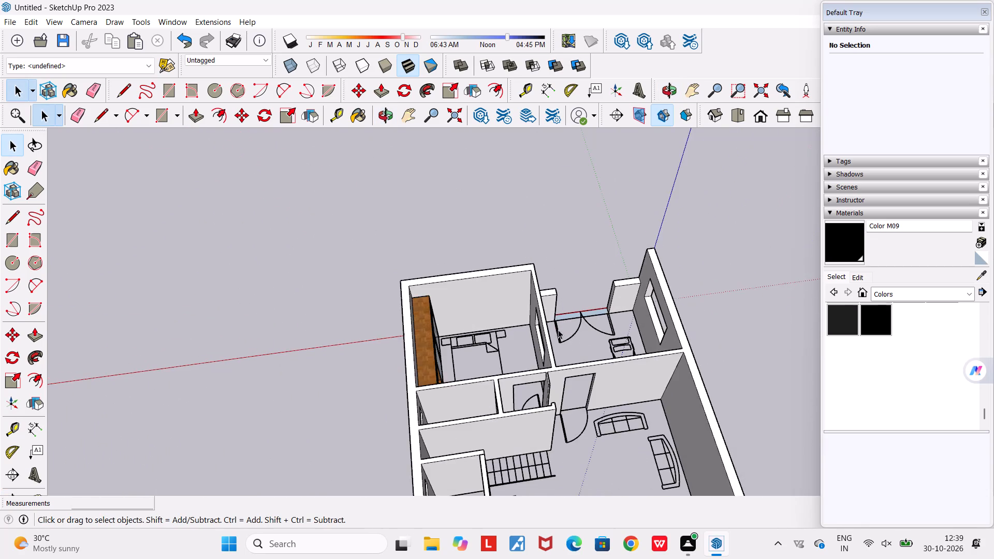
pyautogui.scroll(4, 526, 364)
pyautogui.moveTo(525, 364); pyautogui.dragTo(509, 463, button='middle')
pyautogui.scroll(1, 466, 368)
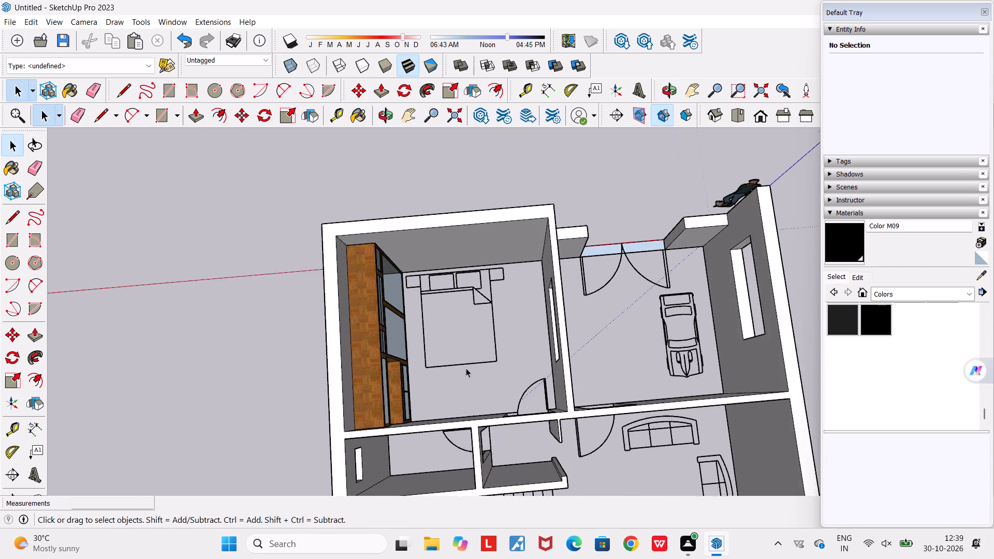
pyautogui.scroll(3, 466, 368)
pyautogui.moveTo(459, 364); pyautogui.dragTo(300, 325, button='middle')
pyautogui.scroll(-3, 300, 325)
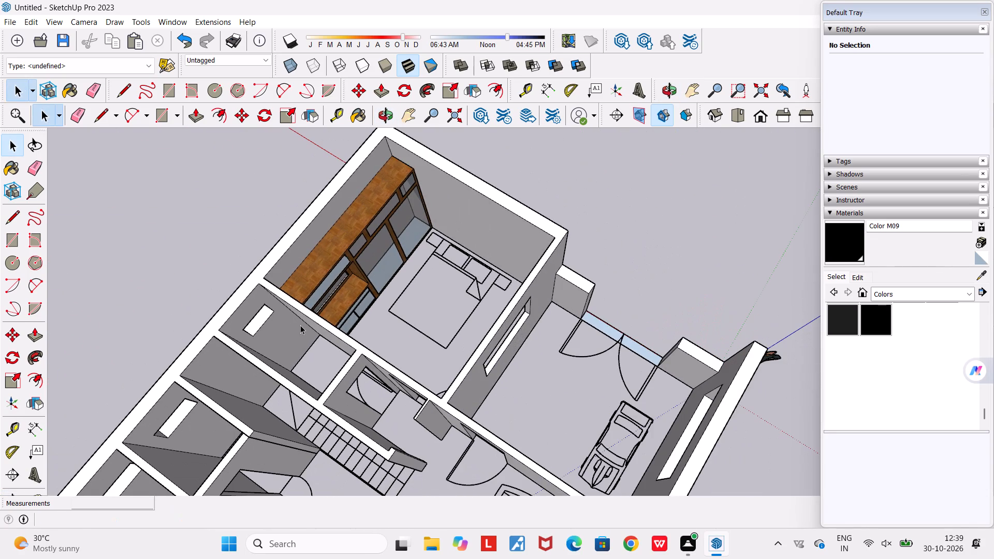
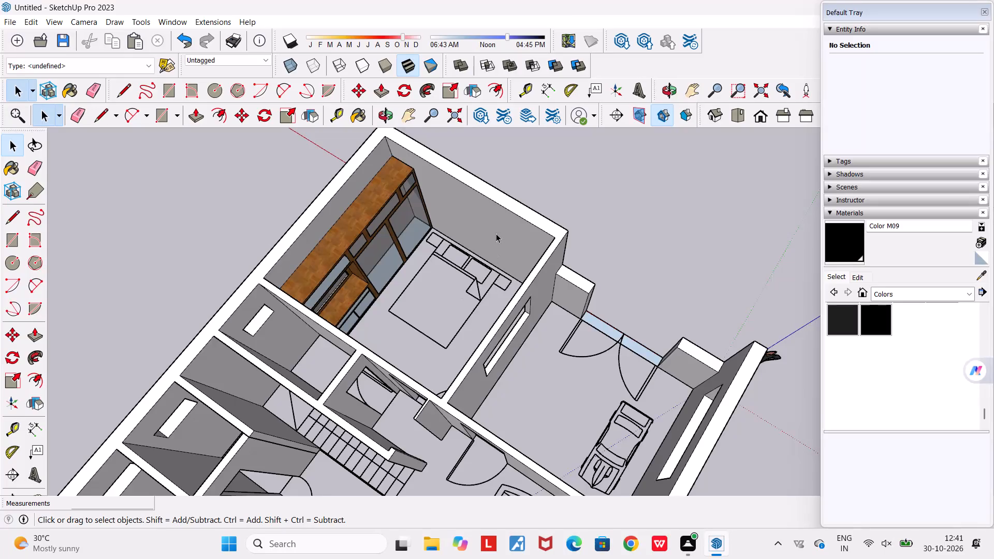
# Examine the whole house model from several angles, checking the room layout, the bedroom wardrobe and the outer walls.
pyautogui.scroll(-4, 478, 247)
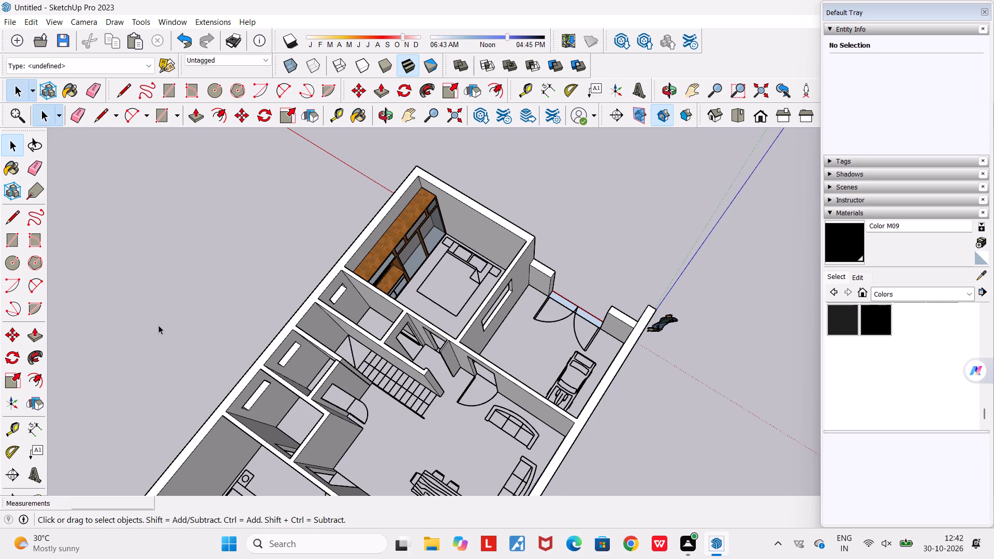
pyautogui.scroll(-5, 158, 325)
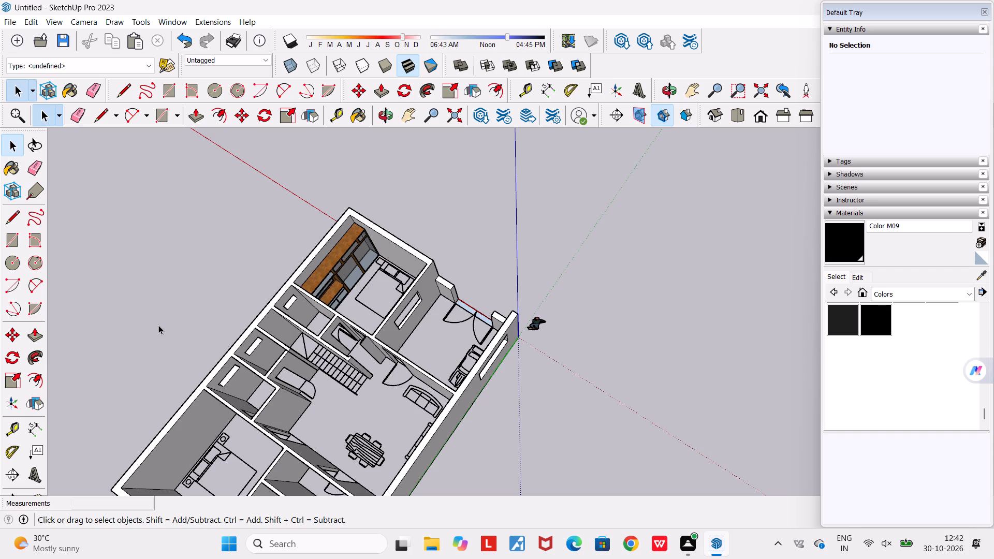
pyautogui.scroll(-5, 158, 325)
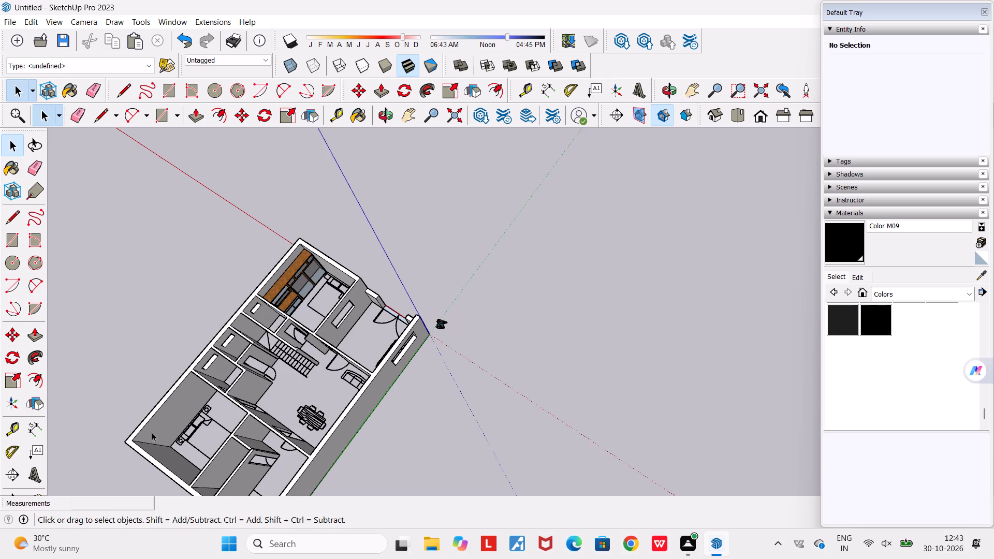
pyautogui.scroll(2, 354, 323)
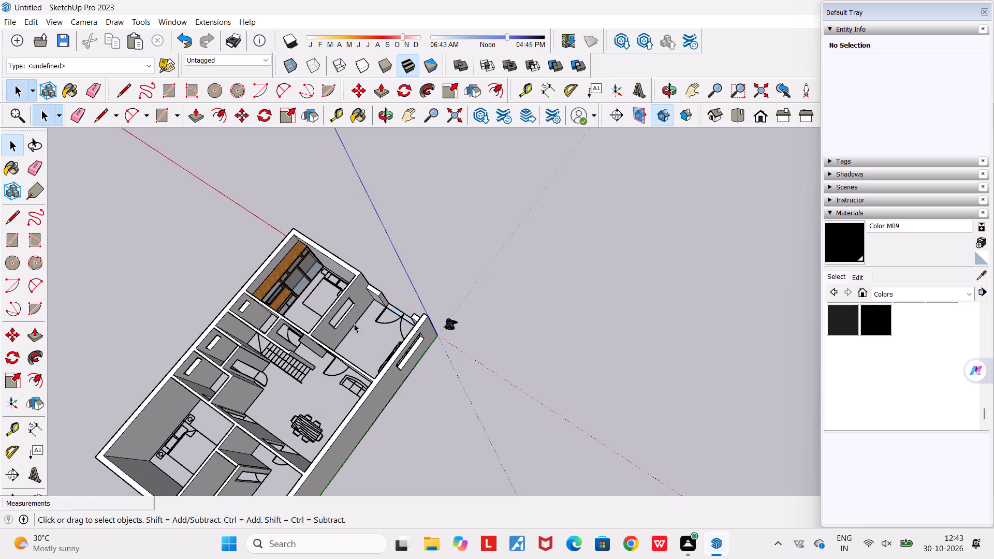
pyautogui.scroll(1, 358, 341)
pyautogui.moveTo(358, 342); pyautogui.dragTo(329, 259, button='middle')
pyautogui.scroll(-3, 329, 259)
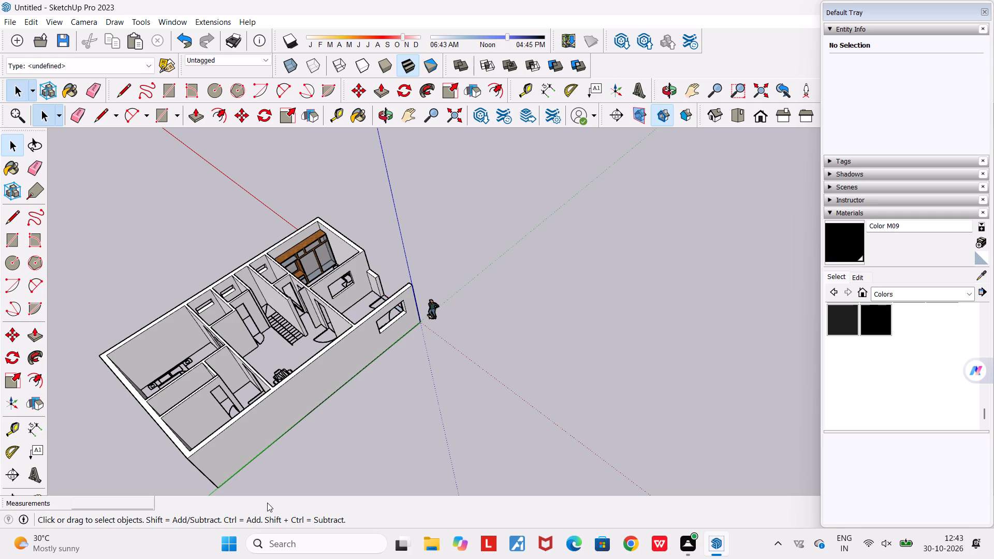
pyautogui.scroll(-4, 407, 462)
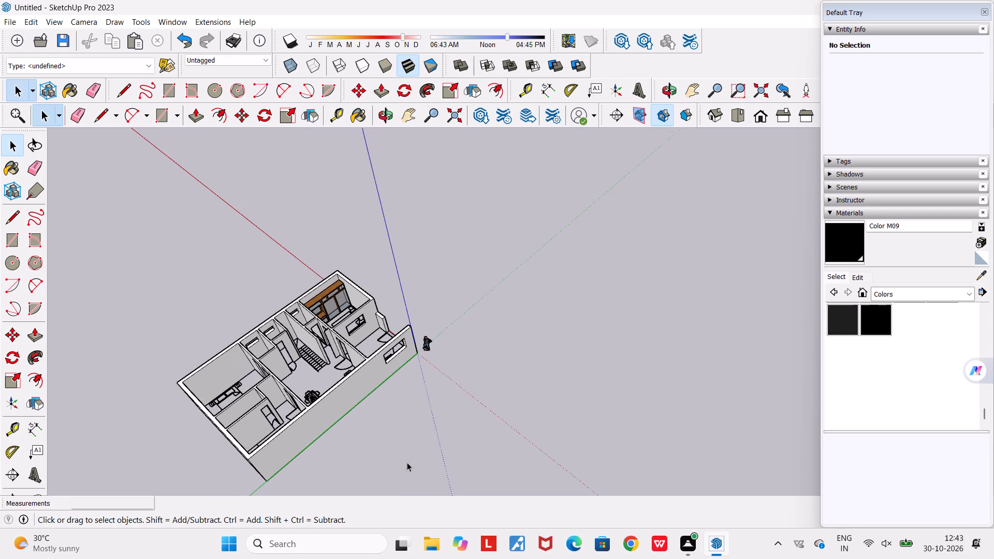
pyautogui.scroll(-1, 407, 462)
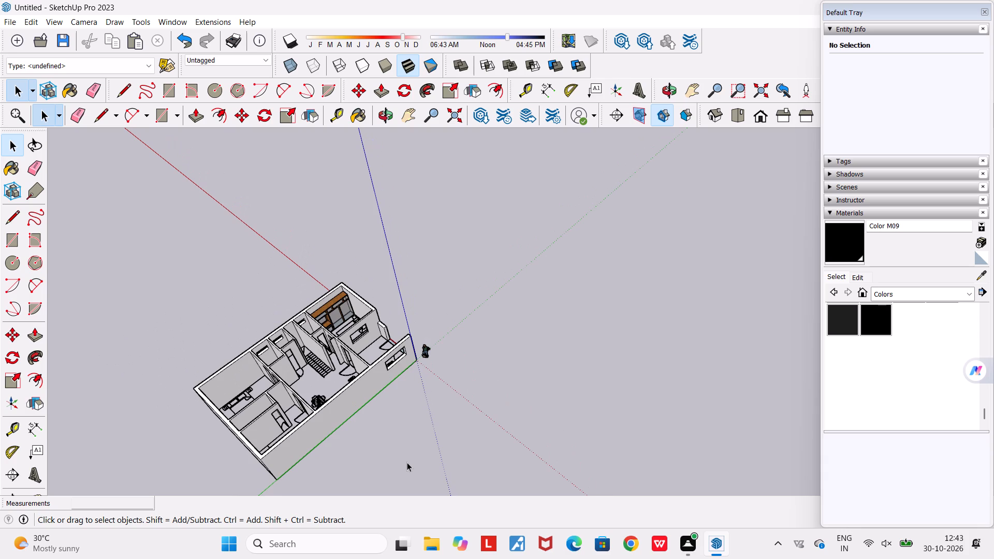
pyautogui.scroll(-6, 407, 462)
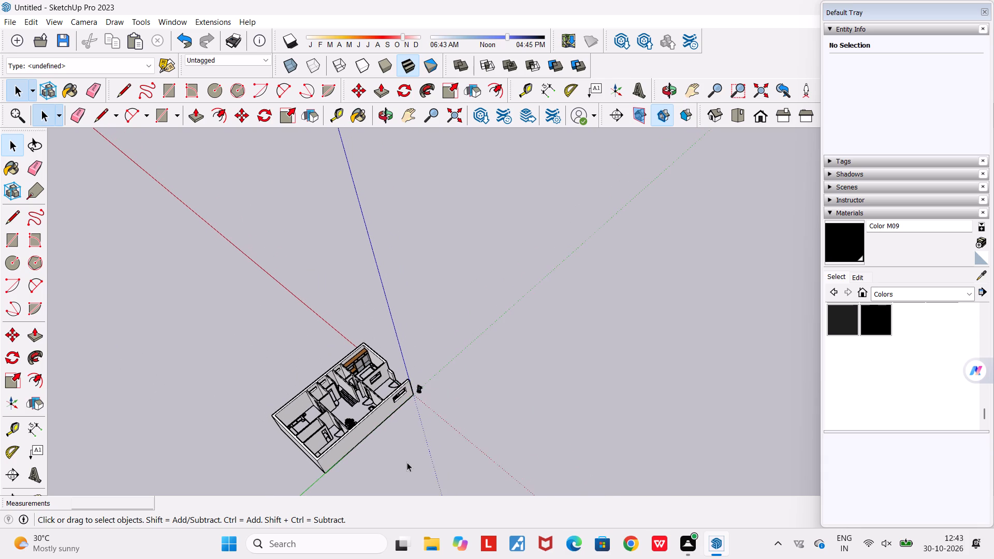
pyautogui.scroll(5, 407, 462)
pyautogui.scroll(5, 276, 393)
pyautogui.moveTo(279, 401); pyautogui.dragTo(132, 468, button='middle')
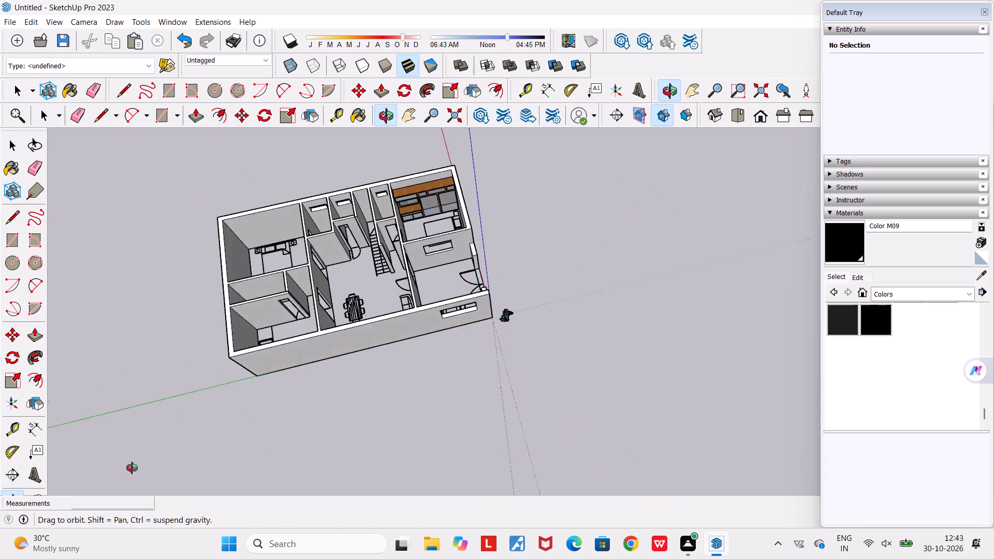
pyautogui.moveTo(132, 468); pyautogui.dragTo(112, 444, button='middle')
pyautogui.scroll(3, 284, 275)
pyautogui.moveTo(367, 287); pyautogui.dragTo(242, 388, button='middle')
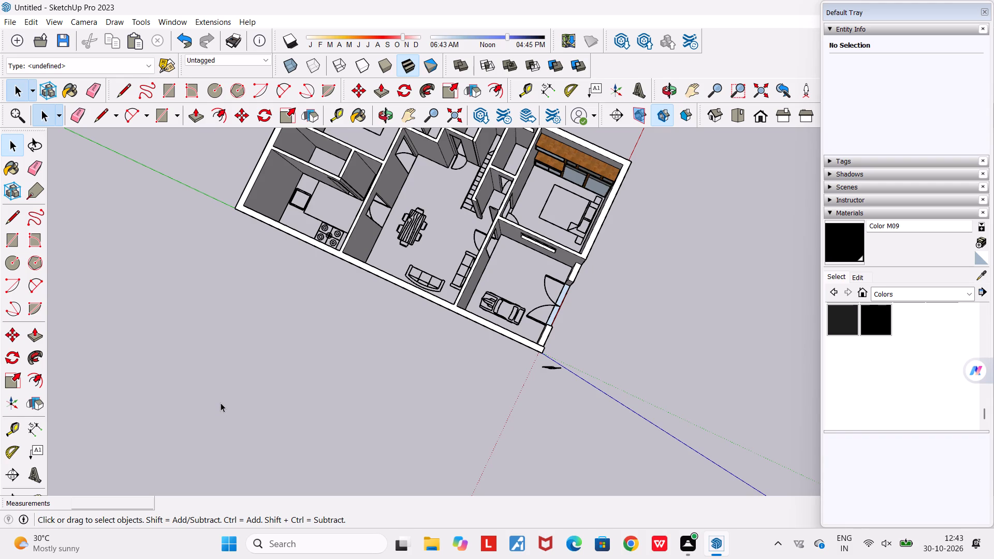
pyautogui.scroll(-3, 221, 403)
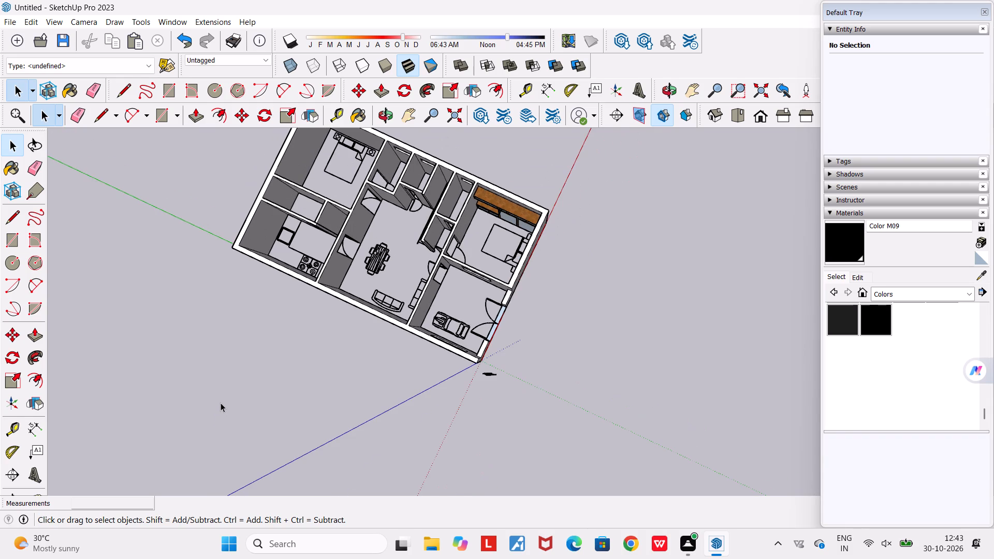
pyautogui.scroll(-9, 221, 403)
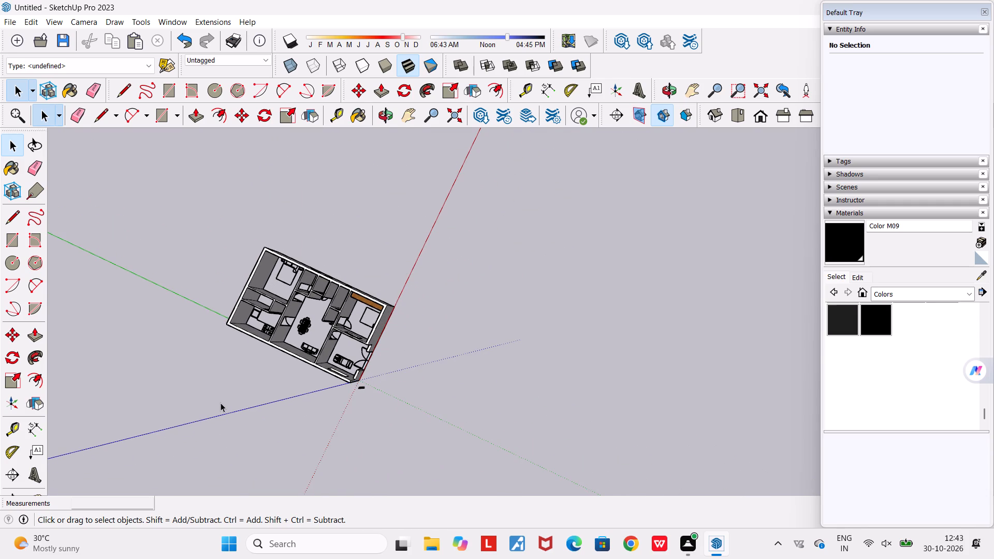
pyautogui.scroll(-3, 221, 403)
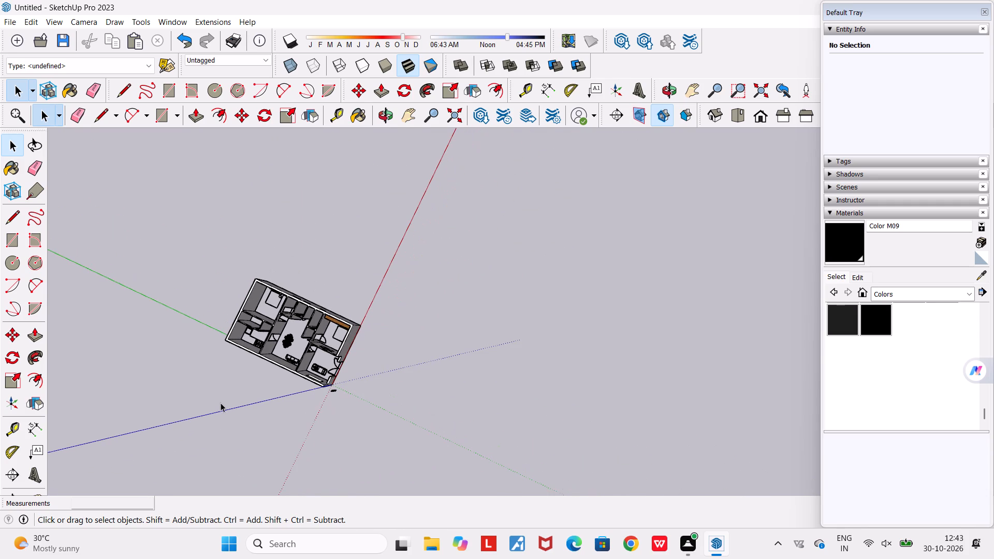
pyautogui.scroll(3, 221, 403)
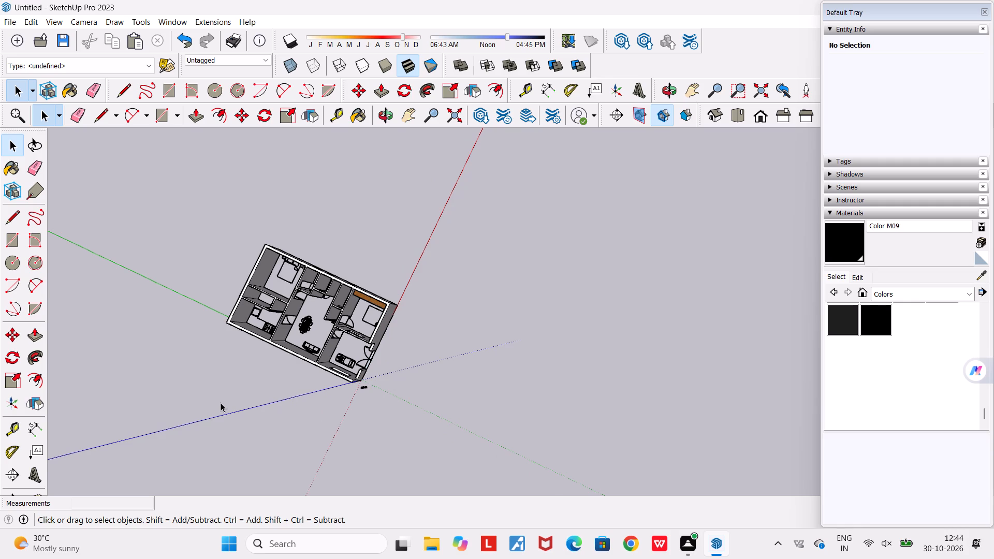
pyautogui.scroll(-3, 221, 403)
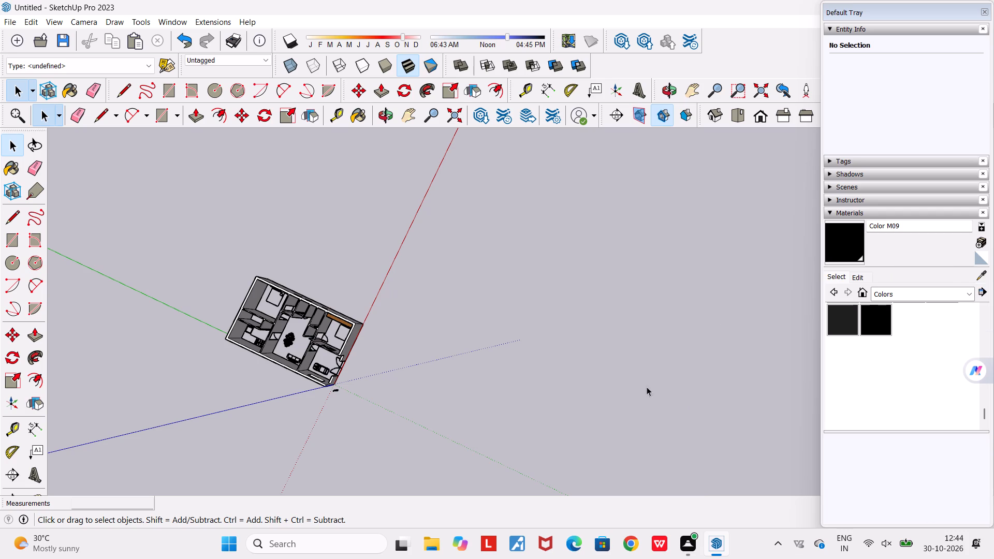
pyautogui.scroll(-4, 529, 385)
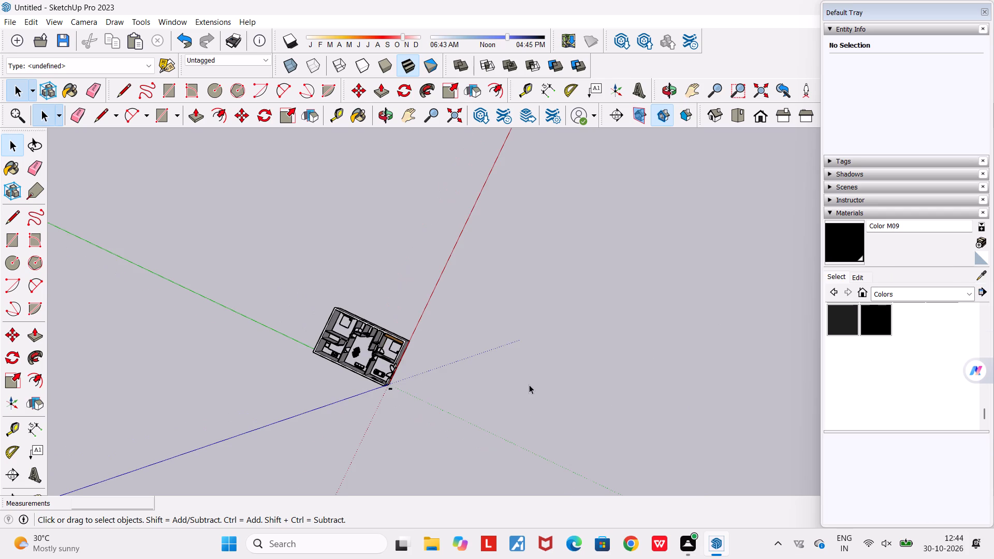
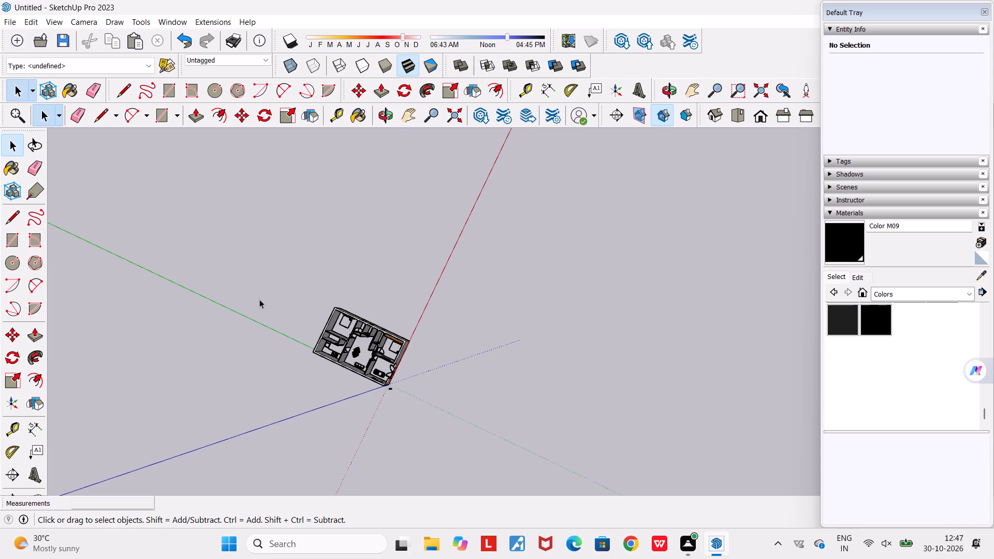
# Examine the whole house model from low side angles and from above, checking the outer walls and room layout.
pyautogui.moveTo(257, 296); pyautogui.dragTo(275, 205, button='middle')
pyautogui.moveTo(297, 319); pyautogui.dragTo(302, 142, button='middle')
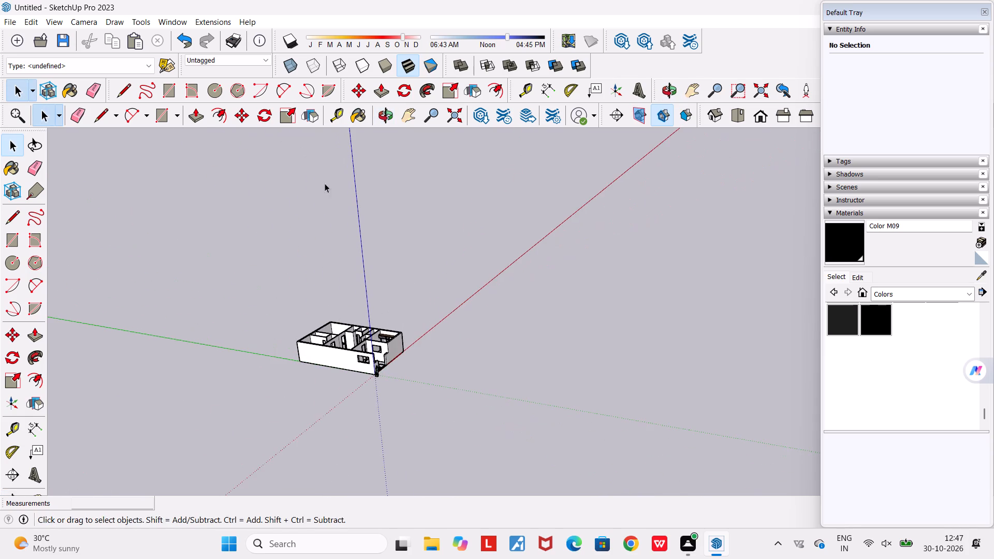
pyautogui.moveTo(501, 339); pyautogui.dragTo(0, 316, button='middle')
pyautogui.moveTo(497, 333); pyautogui.dragTo(502, 357, button='middle')
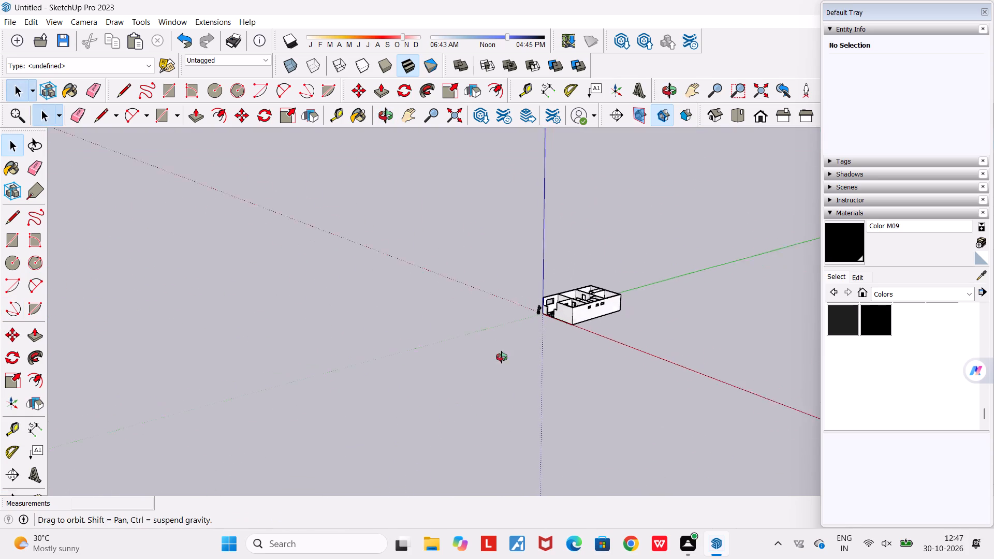
pyautogui.moveTo(502, 357); pyautogui.dragTo(503, 445, button='middle')
pyautogui.scroll(9, 617, 251)
pyautogui.moveTo(645, 425); pyautogui.dragTo(738, 481, button='middle')
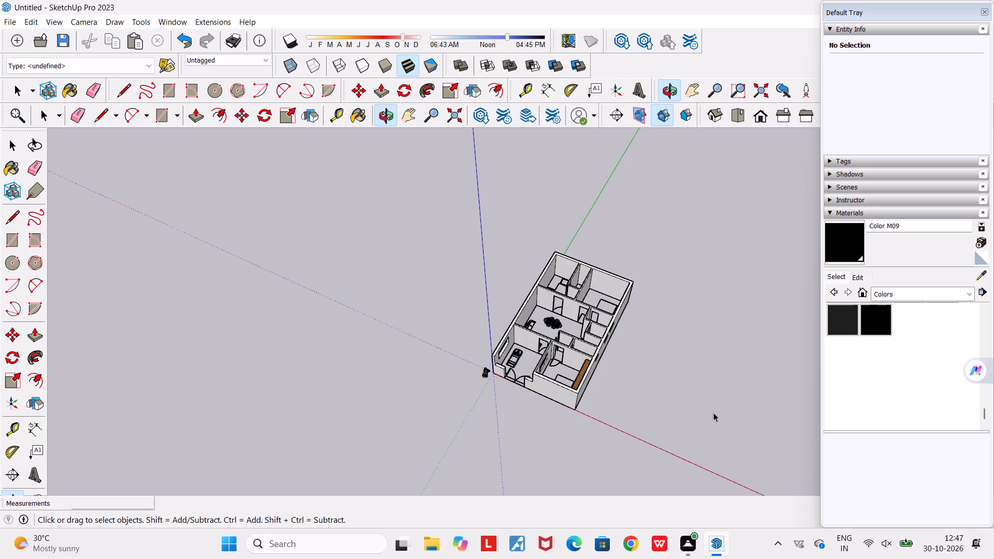
pyautogui.scroll(4, 629, 330)
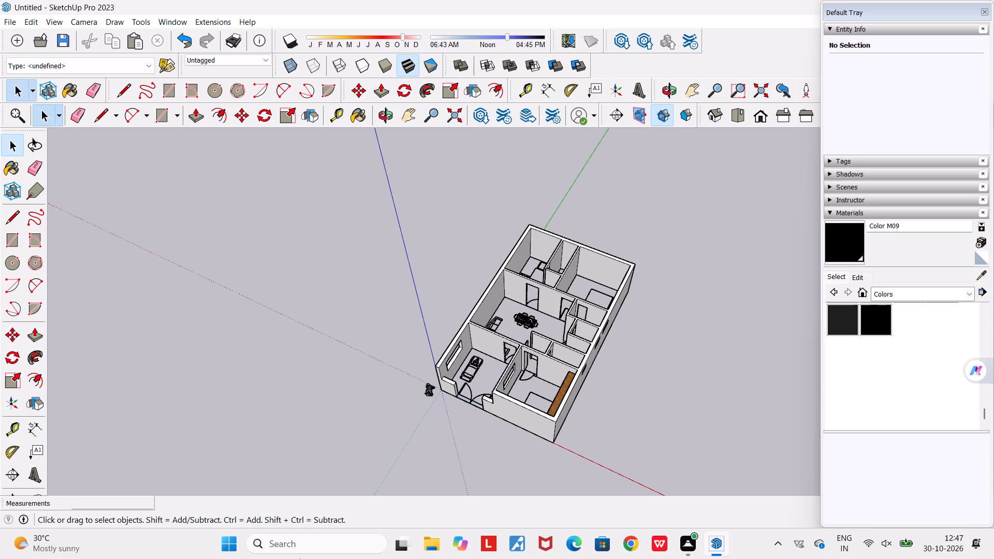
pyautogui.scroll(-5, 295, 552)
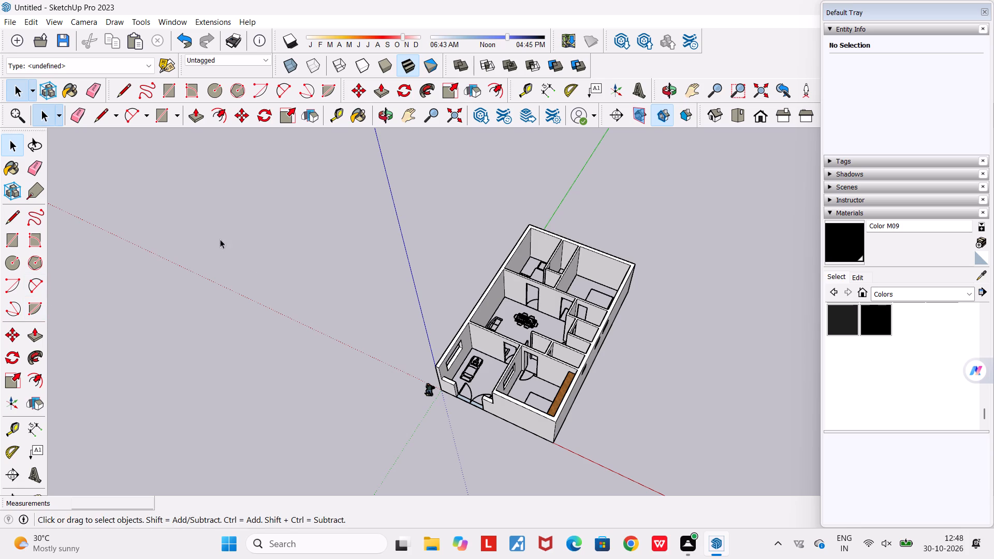
# Inspect the house more closely from opposite sides, checking the window openings, interior partitions, furniture and the bedroom wardrobe.
pyautogui.scroll(3, 495, 360)
pyautogui.moveTo(493, 353); pyautogui.dragTo(343, 278, button='middle')
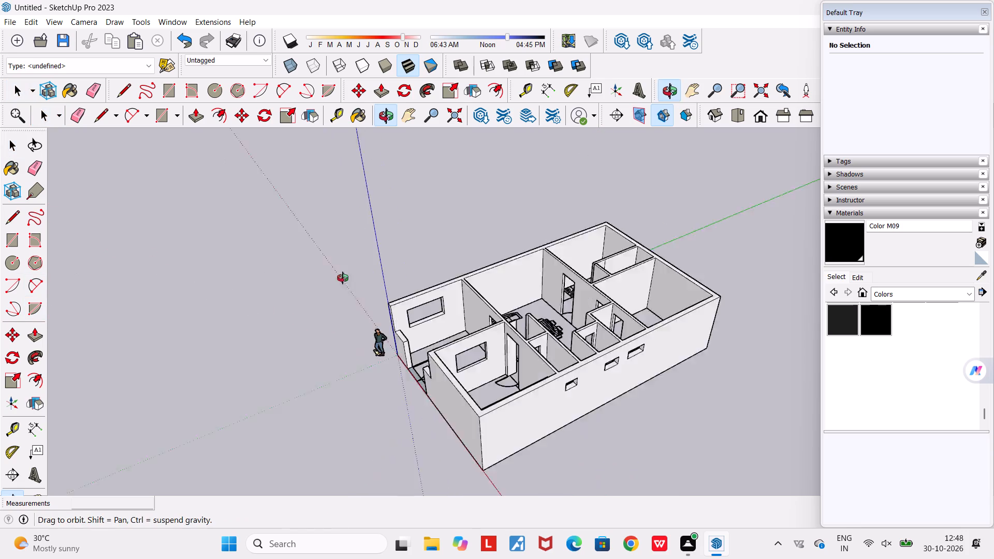
pyautogui.moveTo(343, 278); pyautogui.dragTo(319, 262, button='middle')
pyautogui.scroll(-5, 319, 262)
pyautogui.moveTo(389, 340); pyautogui.dragTo(442, 483, button='middle')
pyautogui.scroll(3, 472, 430)
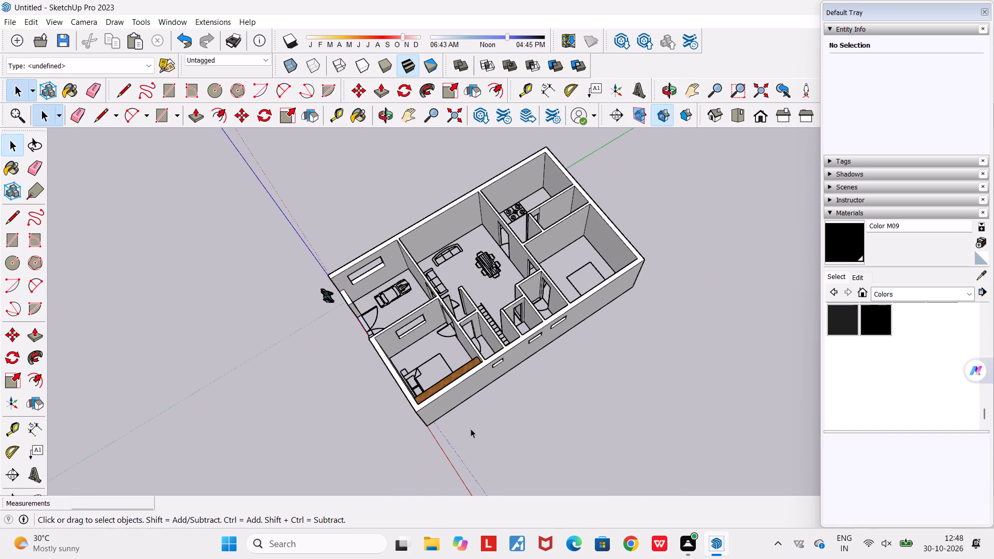
pyautogui.scroll(-4, 471, 429)
pyautogui.moveTo(431, 431); pyautogui.dragTo(525, 421, button='middle')
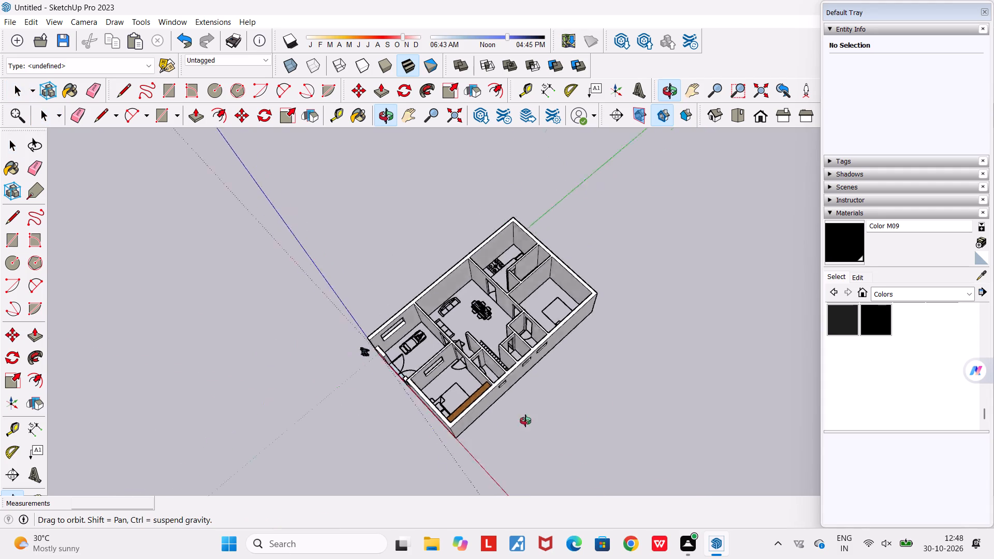
pyautogui.moveTo(525, 421); pyautogui.dragTo(817, 357, button='middle')
pyautogui.scroll(5, 571, 420)
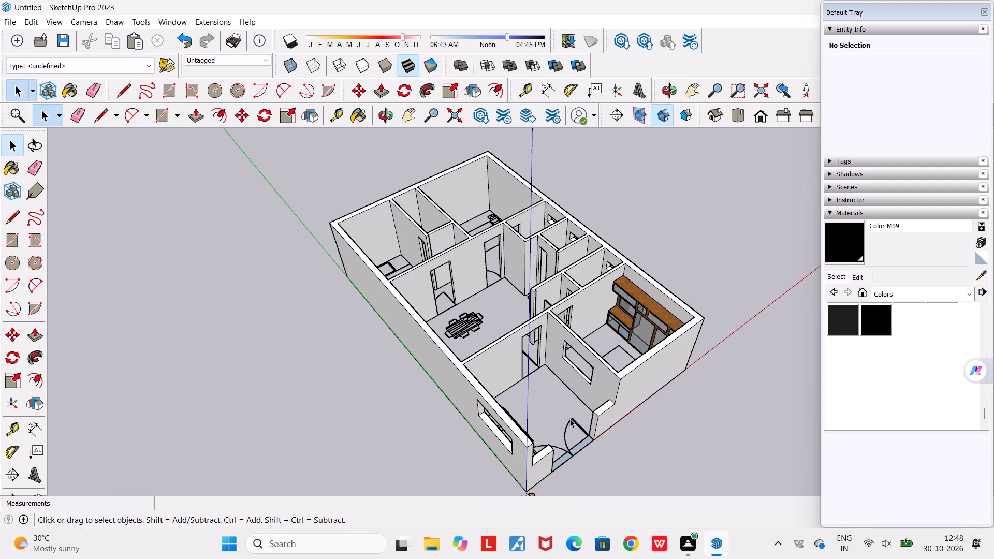
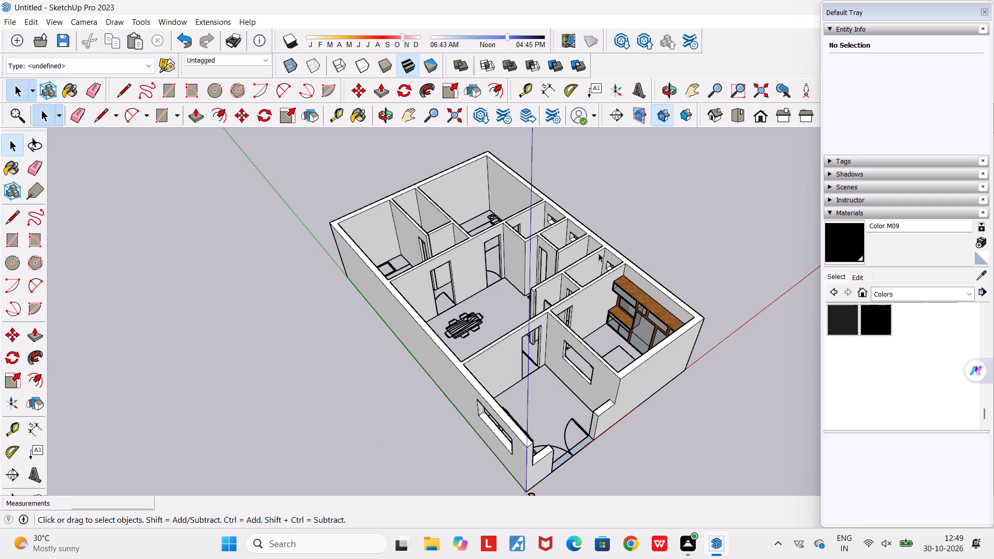
# Examine the house from the entrance side and front corner, checking the car porch, front window opening and wardrobe room.
pyautogui.scroll(-4, 525, 216)
pyautogui.moveTo(547, 303); pyautogui.dragTo(411, 305, button='middle')
pyautogui.scroll(3, 553, 266)
pyautogui.scroll(1, 575, 334)
pyautogui.moveTo(566, 329); pyautogui.dragTo(547, 317, button='middle')
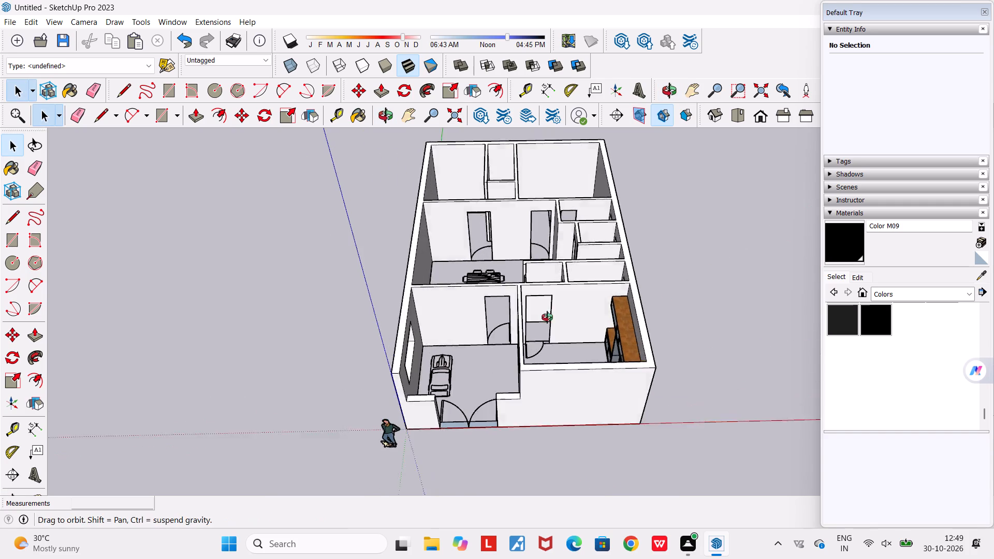
pyautogui.moveTo(547, 317); pyautogui.dragTo(430, 278, button='middle')
pyautogui.scroll(4, 475, 308)
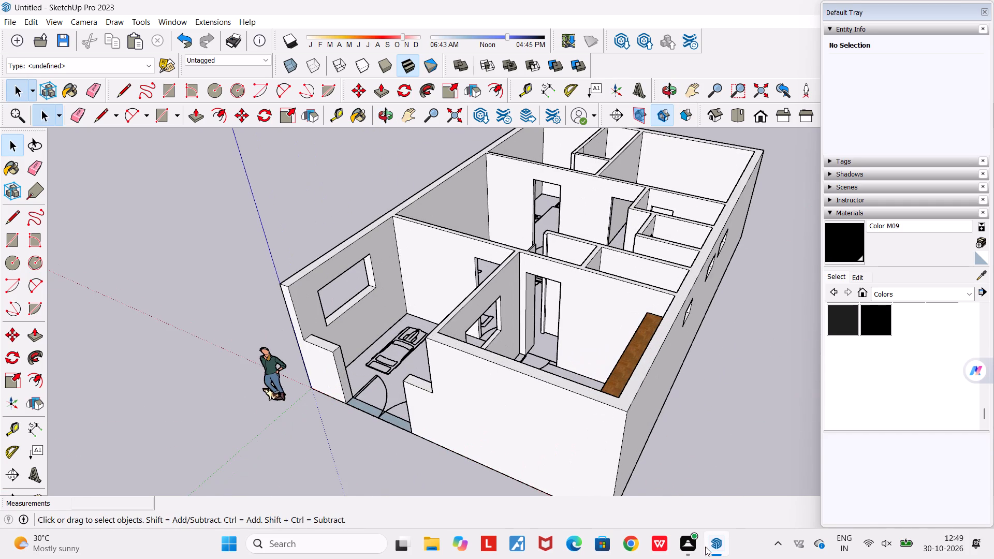
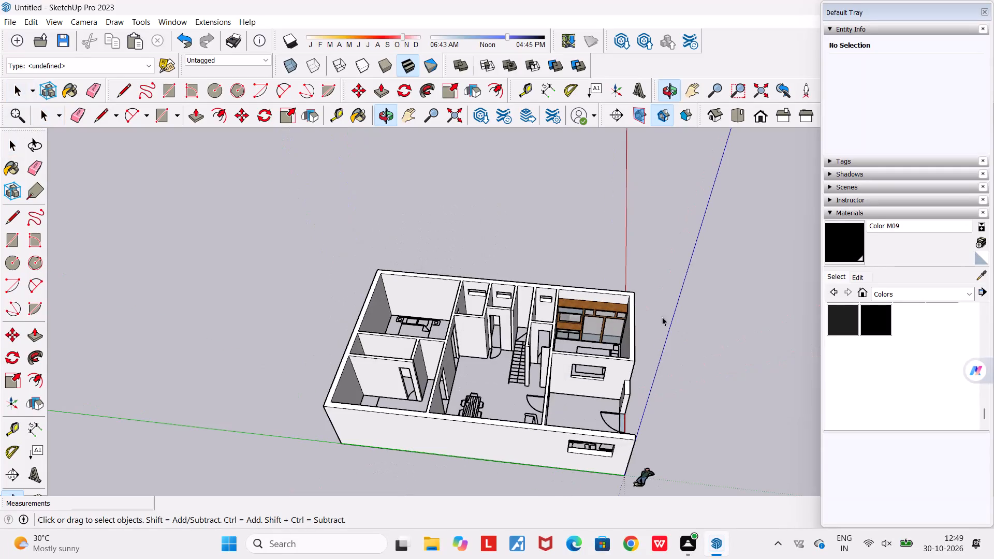
# Examine the bedroom with the modelled wardrobe and bed outline, along with the adjoining rooms, from several angles.
pyautogui.scroll(2, 650, 325)
pyautogui.scroll(1, 508, 385)
pyautogui.moveTo(498, 381); pyautogui.dragTo(683, 455, button='middle')
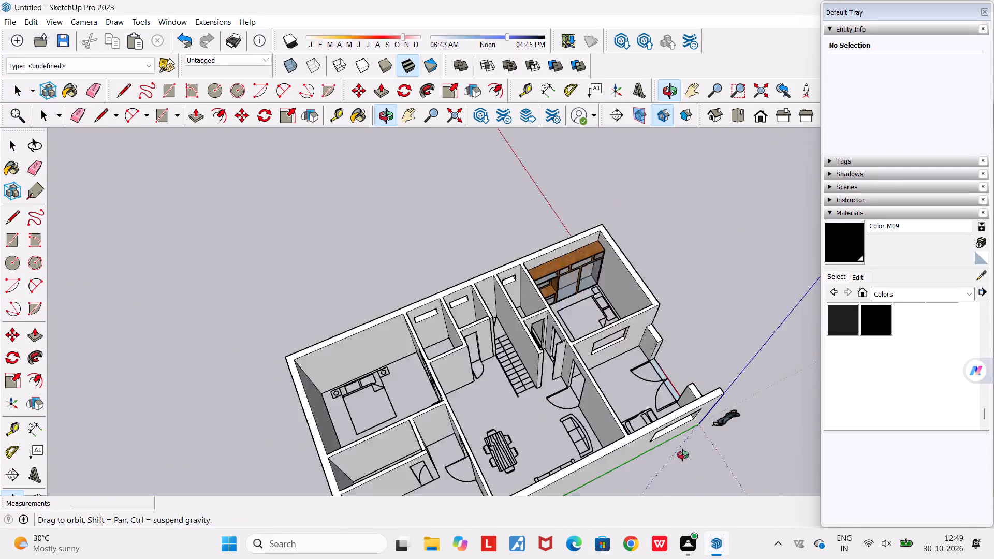
pyautogui.moveTo(683, 455); pyautogui.dragTo(738, 490, button='middle')
pyautogui.scroll(10, 613, 245)
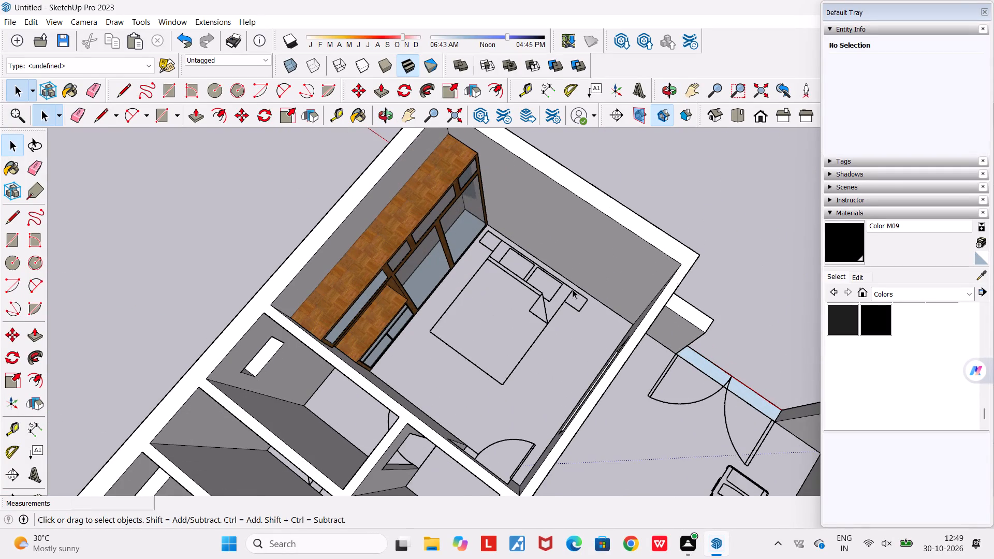
pyautogui.scroll(1, 573, 289)
pyautogui.scroll(-4, 573, 291)
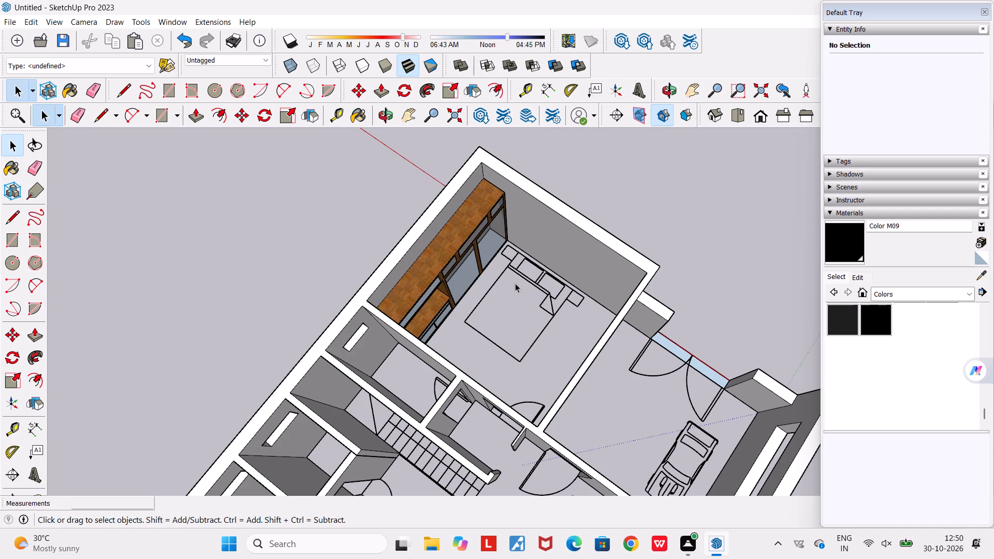
pyautogui.scroll(5, 484, 391)
pyautogui.scroll(-15, 484, 360)
pyautogui.moveTo(484, 483); pyautogui.dragTo(762, 440, button='middle')
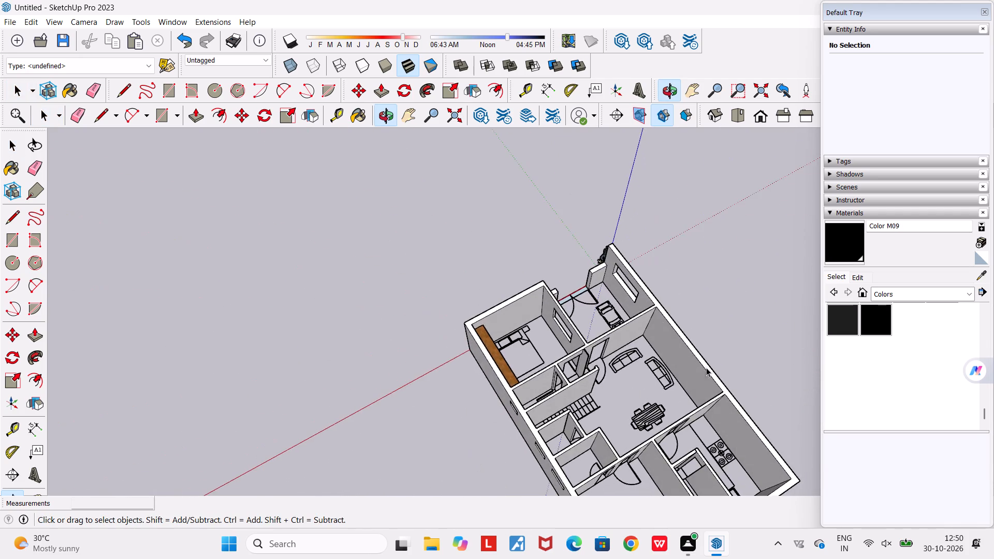
pyautogui.scroll(8, 604, 290)
pyautogui.moveTo(525, 388); pyautogui.dragTo(337, 381, button='middle')
pyautogui.scroll(-9, 337, 381)
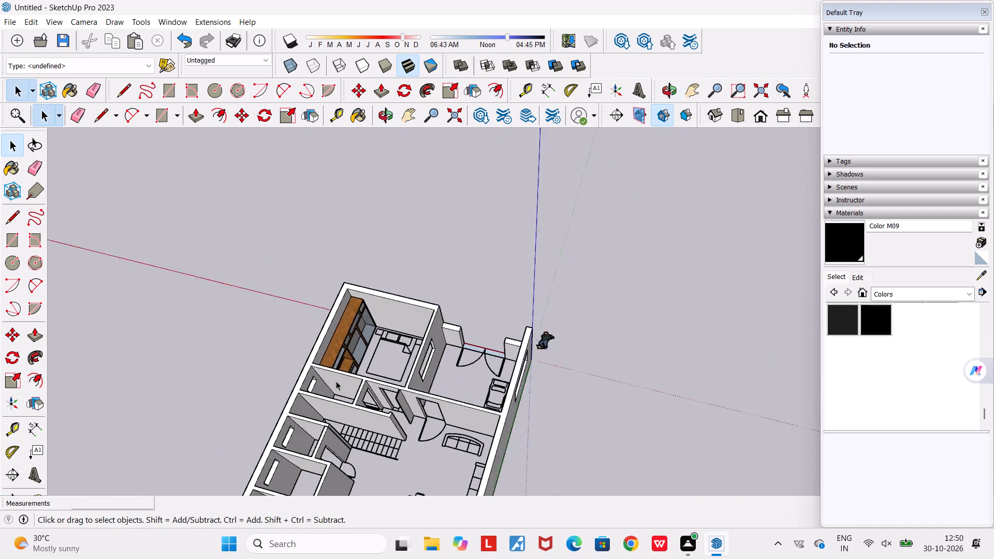
# Draw a ground rectangle about 2.8 m by 4.3 m in the open area beside the house's long outer wall.
pyautogui.scroll(-9, 336, 381)
pyautogui.moveTo(382, 409); pyautogui.dragTo(0, 472, button='middle')
pyautogui.scroll(-18, 0, 472)
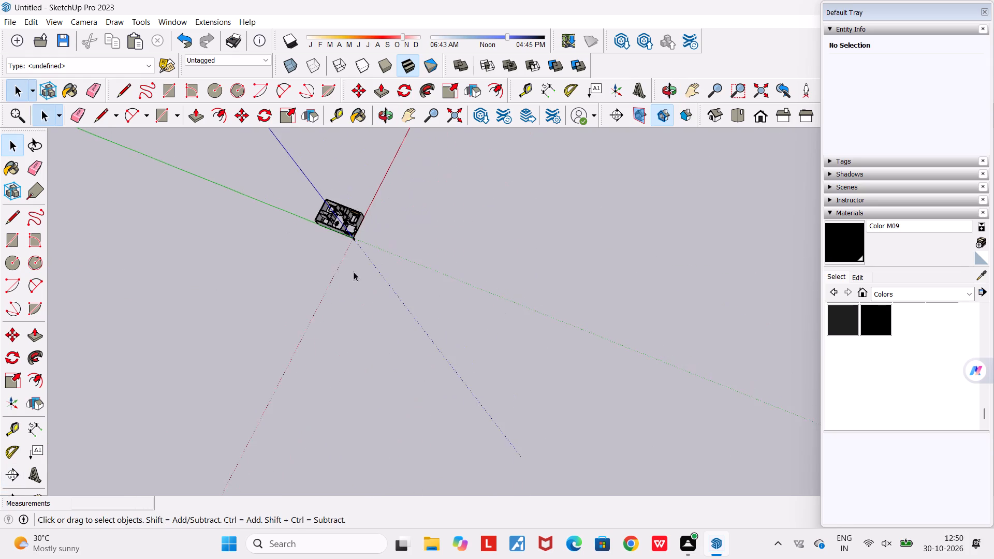
pyautogui.moveTo(366, 263); pyautogui.dragTo(91, 277, button='middle')
pyautogui.scroll(-11, 91, 277)
pyautogui.scroll(12, 309, 183)
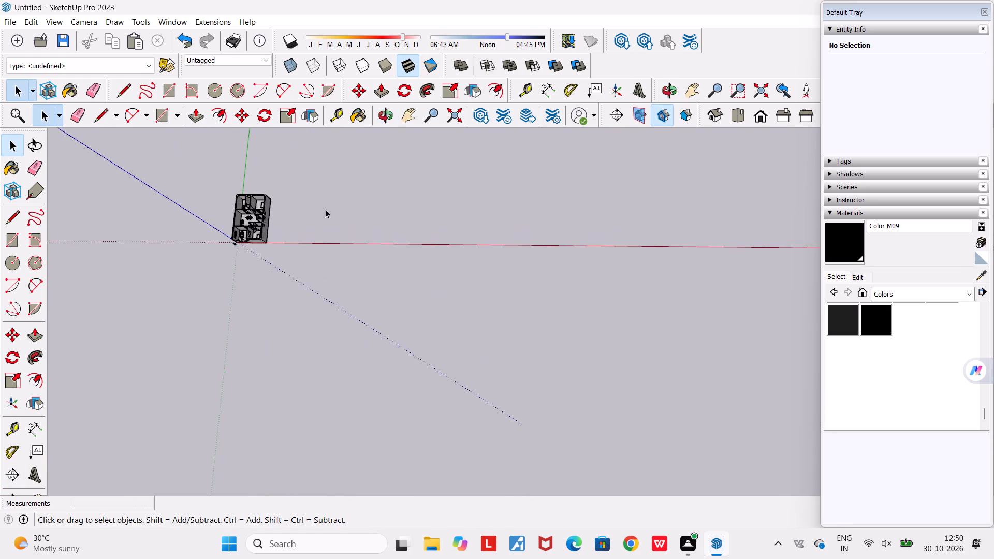
pyautogui.scroll(10, 325, 209)
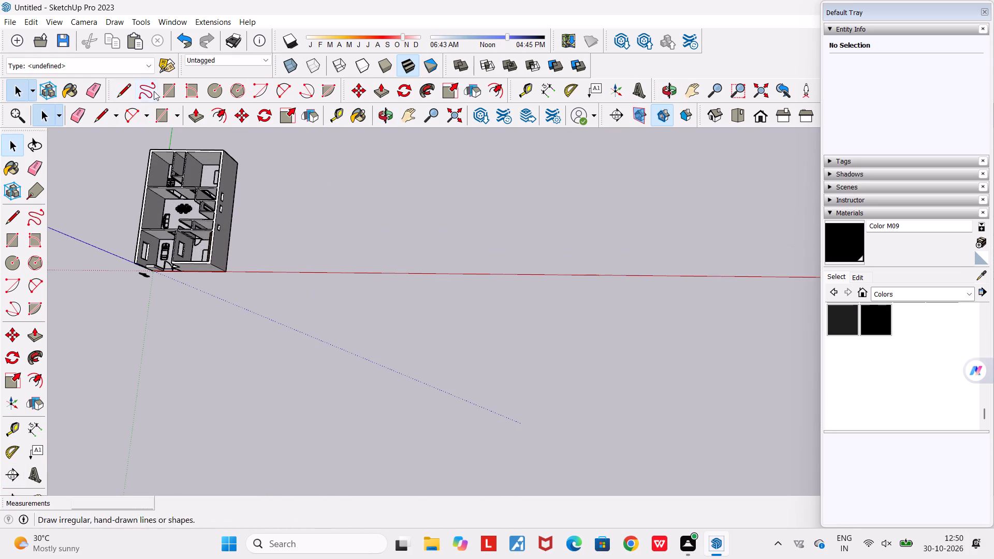
pyautogui.click(167, 89)
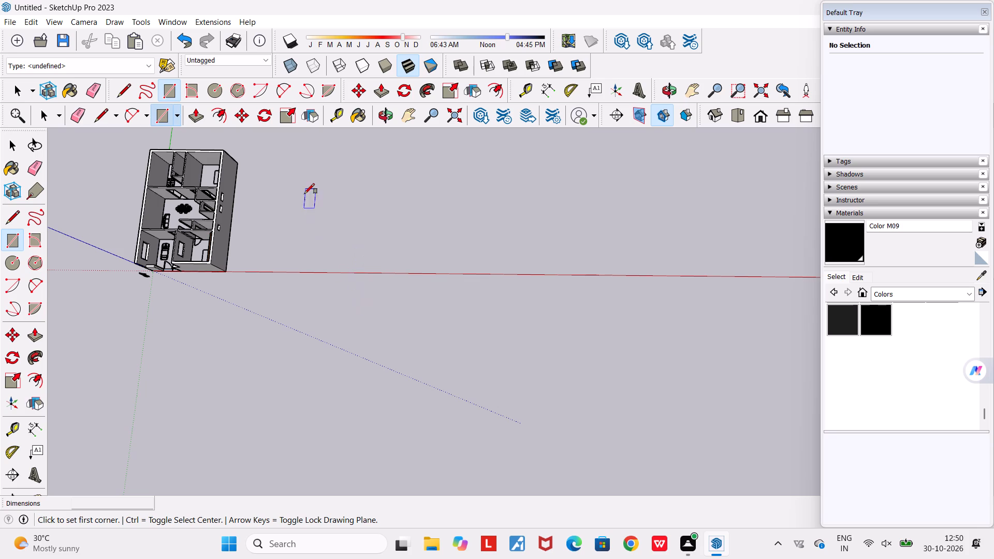
pyautogui.scroll(7, 304, 197)
pyautogui.click(282, 192)
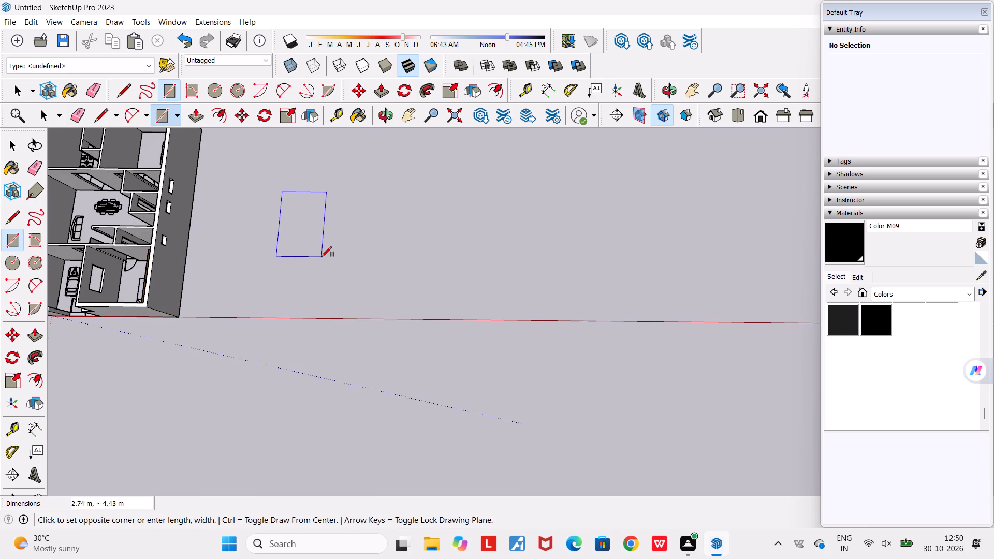
pyautogui.click(323, 259)
pyautogui.scroll(3, 298, 226)
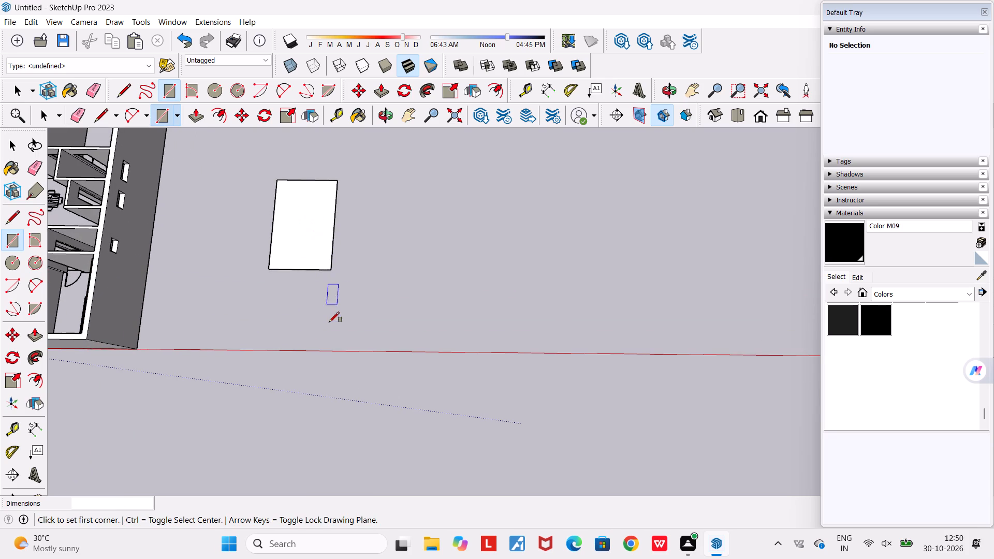
pyautogui.press('space')
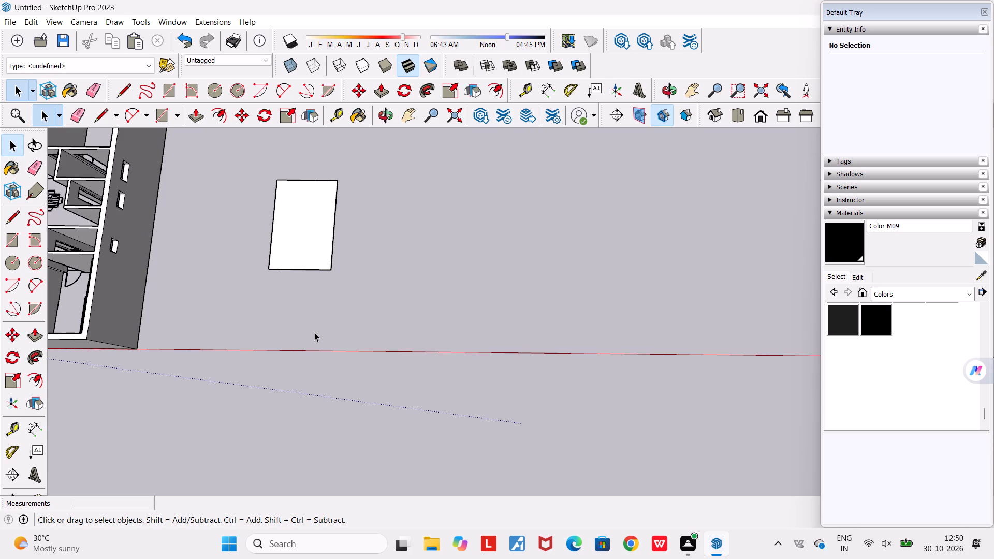
# Push/Pull the new rectangle up about 0.87 m to form a solid box.
pyautogui.scroll(5, 298, 131)
pyautogui.scroll(4, 287, 187)
pyautogui.moveTo(292, 213); pyautogui.dragTo(312, 144, button='middle')
pyautogui.scroll(1, 292, 213)
pyautogui.scroll(-10, 312, 144)
pyautogui.moveTo(314, 245); pyautogui.dragTo(480, 127, button='middle')
pyautogui.scroll(-4, 480, 127)
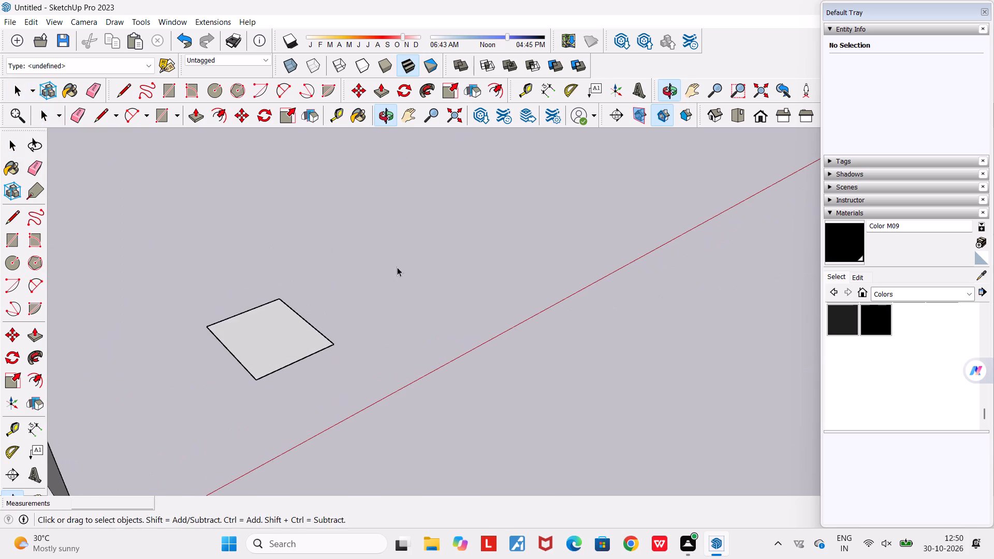
pyautogui.moveTo(380, 269); pyautogui.dragTo(218, 272, button='middle')
pyautogui.scroll(7, 328, 237)
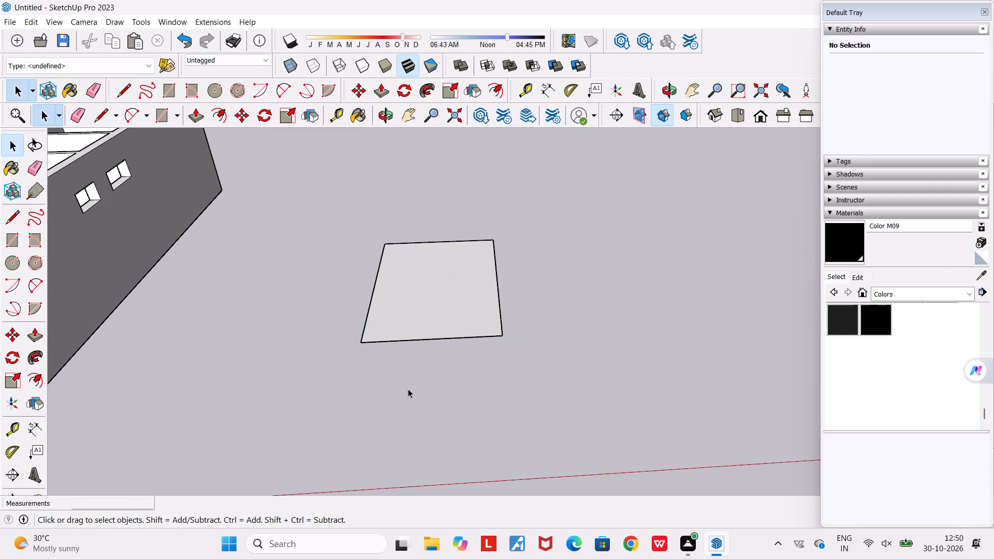
pyautogui.scroll(3, 404, 295)
pyautogui.click(193, 116)
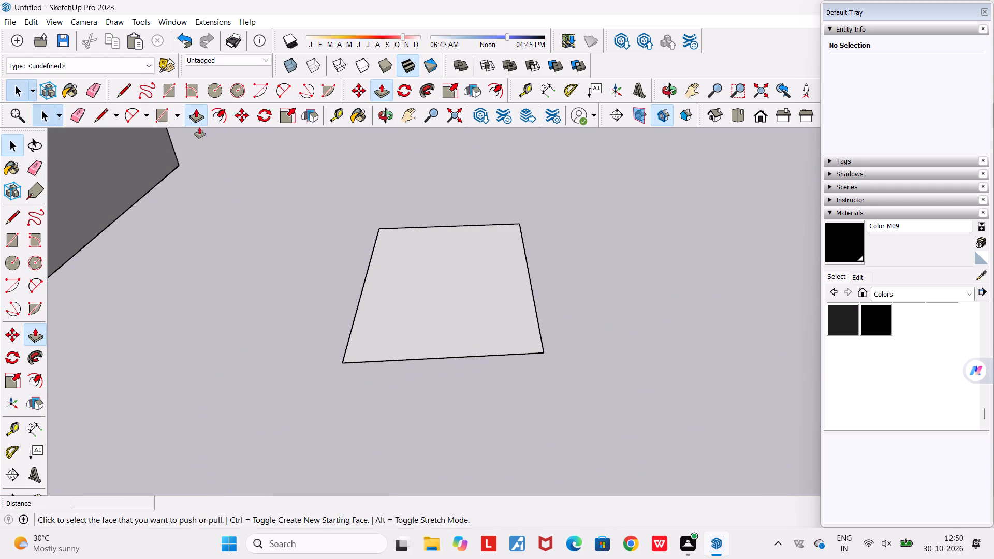
pyautogui.click(445, 287)
pyautogui.moveTo(436, 243); pyautogui.dragTo(426, 202, button='middle')
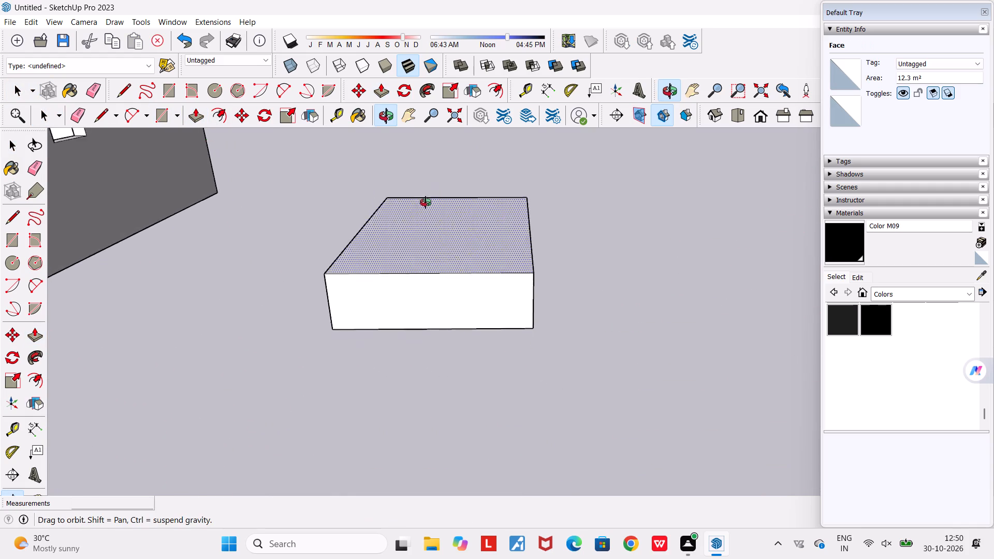
pyautogui.moveTo(426, 202); pyautogui.dragTo(570, 141, button='middle')
pyautogui.scroll(-2, 570, 141)
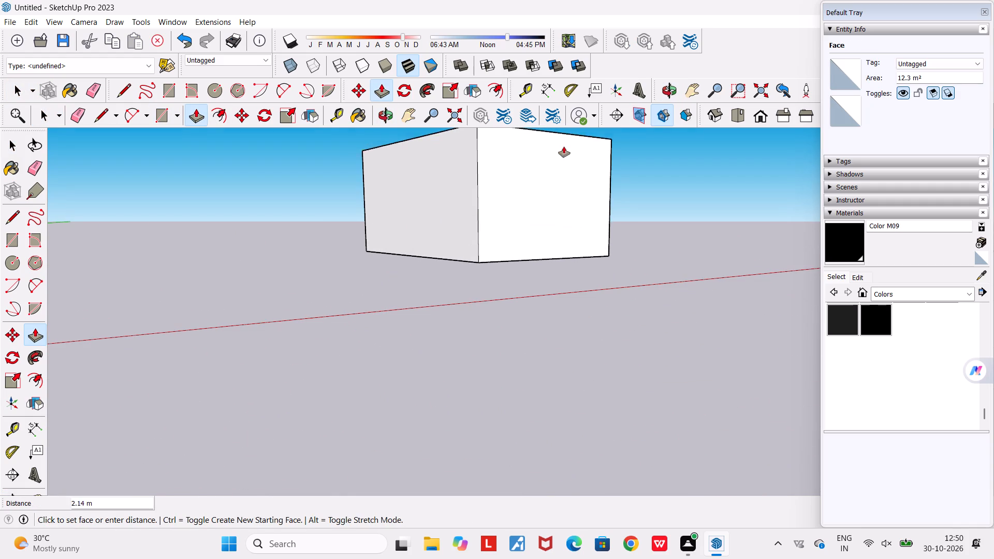
pyautogui.click(550, 209)
pyautogui.moveTo(538, 182); pyautogui.dragTo(534, 182, button='middle')
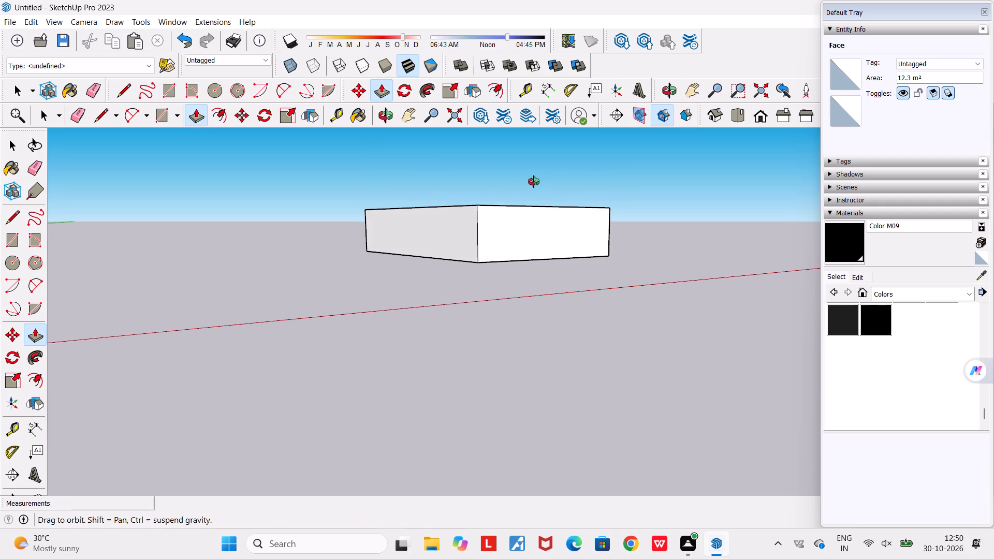
pyautogui.moveTo(534, 182); pyautogui.dragTo(215, 251, button='middle')
pyautogui.scroll(-5, 214, 250)
pyautogui.moveTo(418, 252); pyautogui.dragTo(515, 274, button='middle')
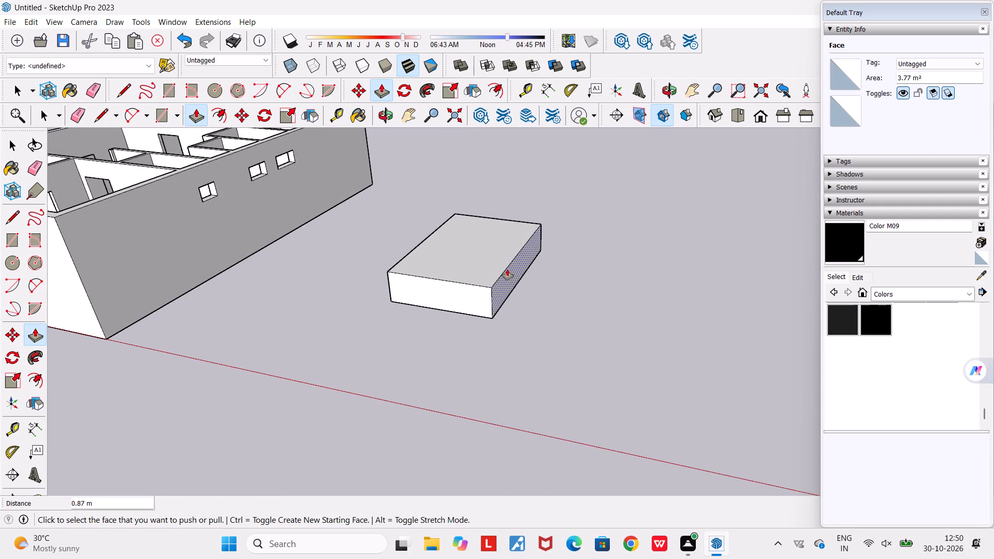
pyautogui.press('space')
# Place vertical guides 0.25 m in from both side edges of the box's short end face.
pyautogui.scroll(3, 453, 262)
pyautogui.moveTo(436, 270); pyautogui.dragTo(437, 248, button='middle')
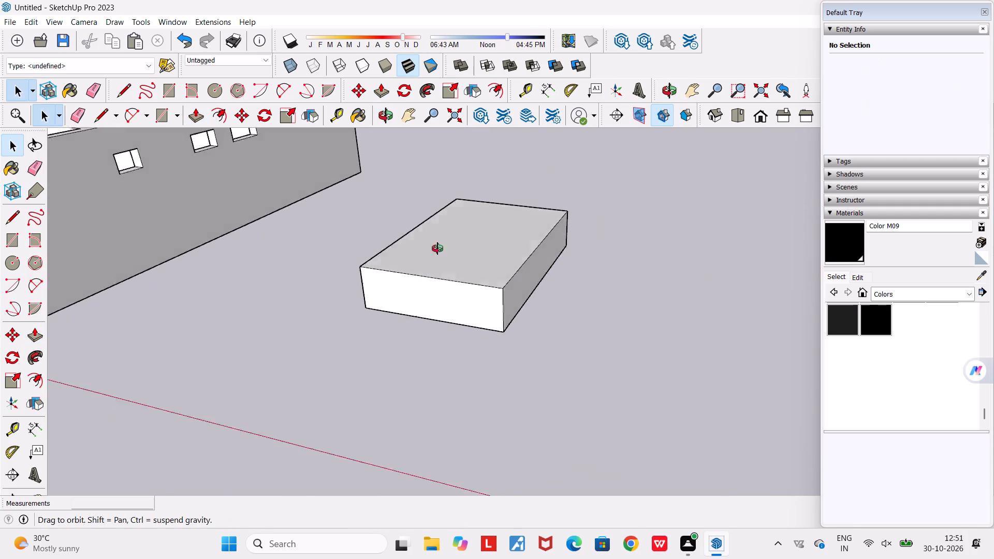
pyautogui.moveTo(437, 248); pyautogui.dragTo(567, 231, button='middle')
pyautogui.scroll(4, 489, 324)
pyautogui.moveTo(505, 245); pyautogui.dragTo(473, 234, button='middle')
pyautogui.scroll(-3, 472, 232)
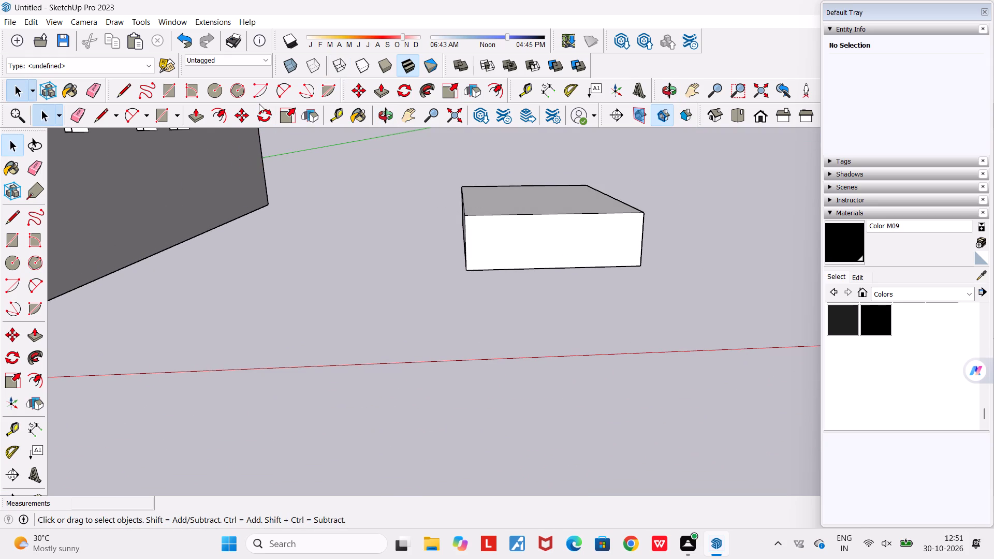
pyautogui.click(122, 89)
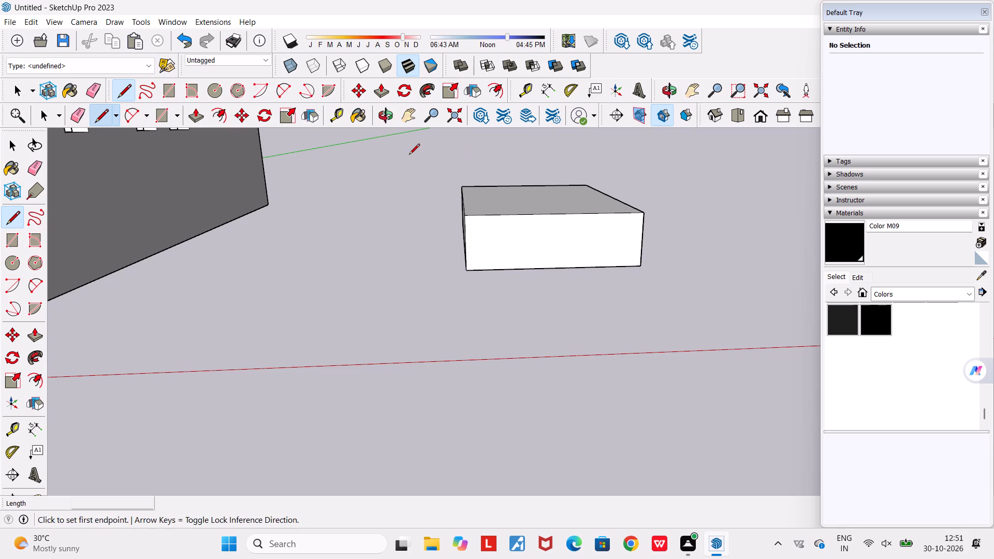
pyautogui.click(529, 85)
pyautogui.scroll(8, 474, 259)
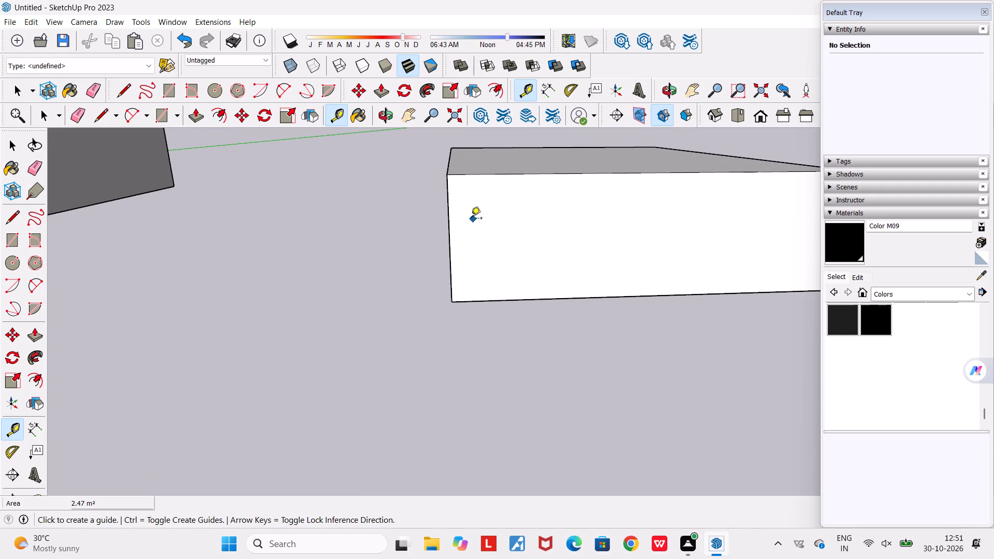
pyautogui.click(450, 237)
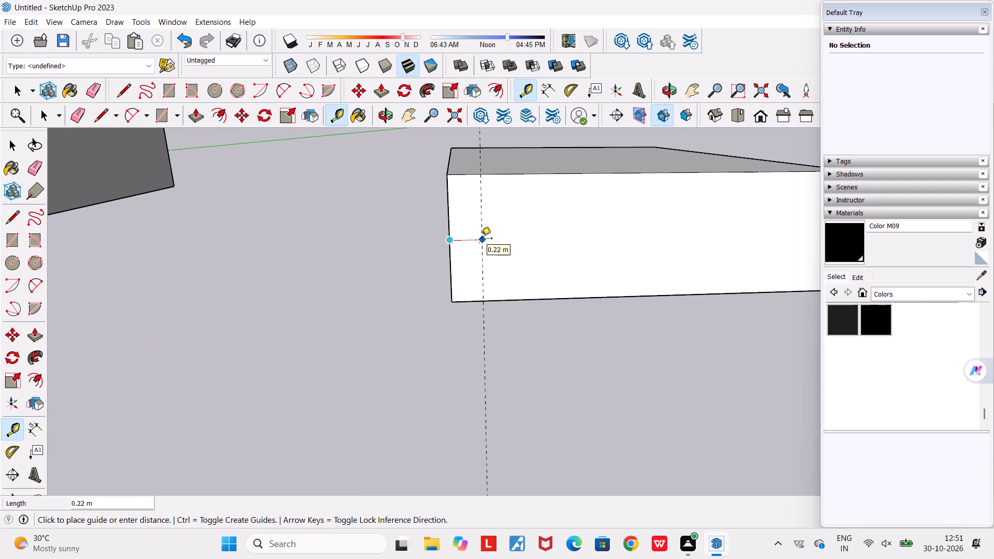
pyautogui.write('0.25')
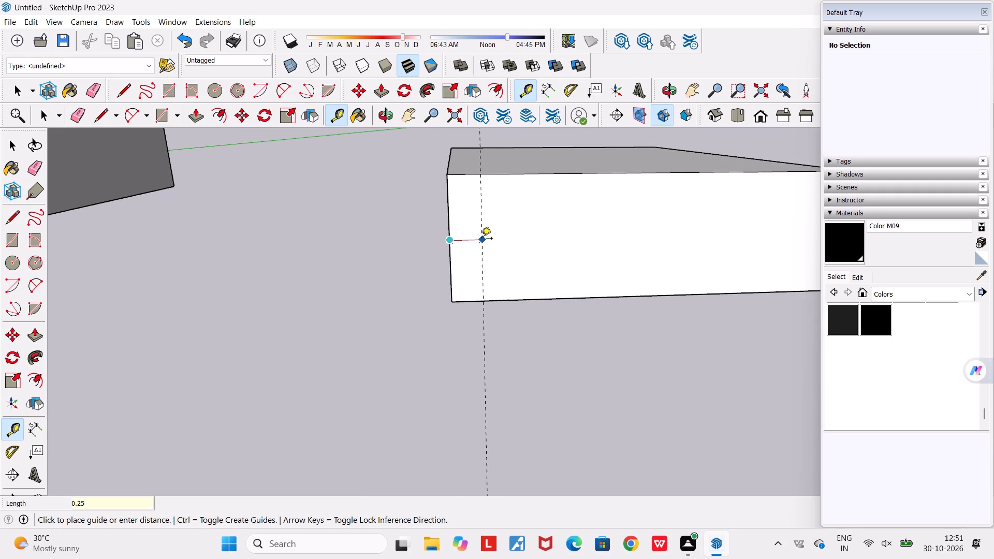
pyautogui.press('Return')
pyautogui.scroll(-11, 503, 252)
pyautogui.scroll(6, 667, 233)
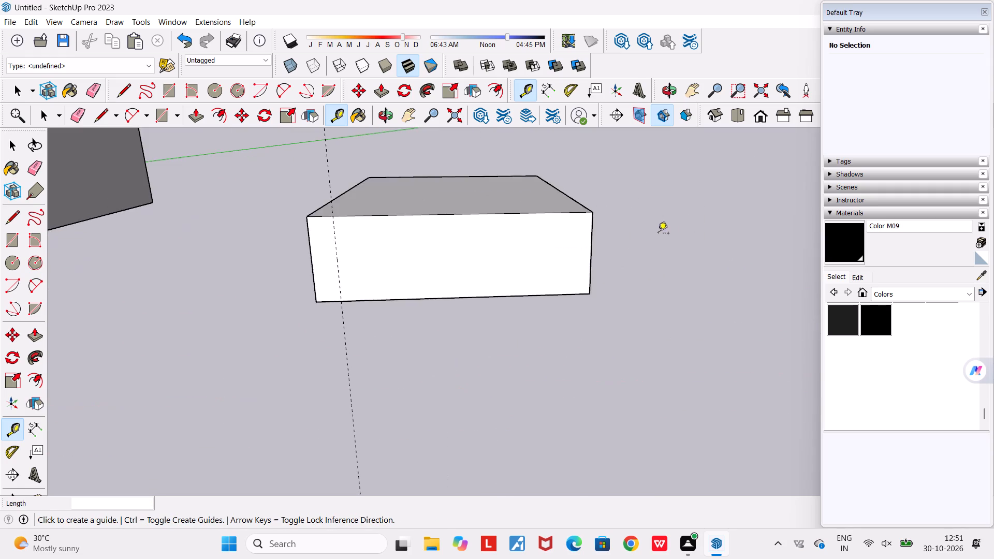
pyautogui.scroll(4, 618, 252)
pyautogui.click(571, 254)
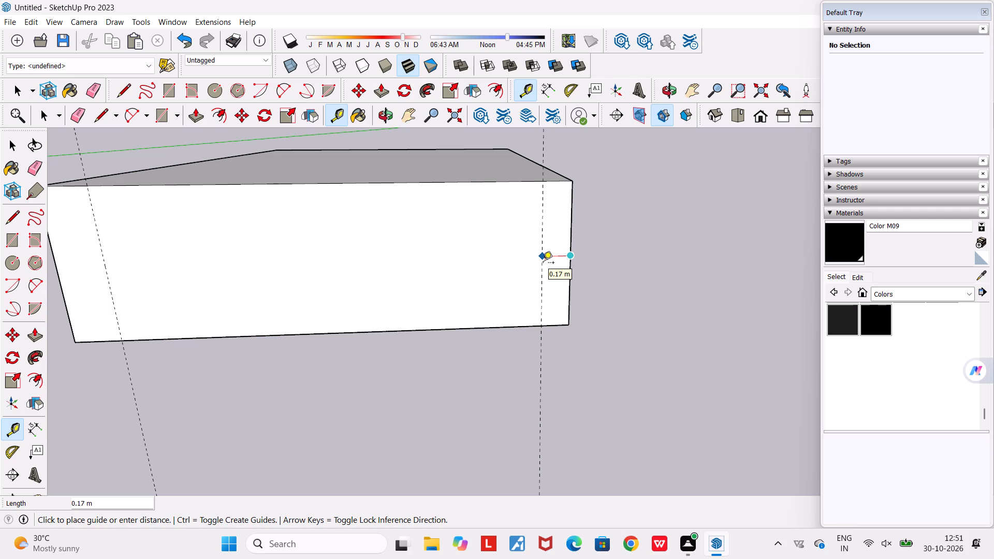
pyautogui.write('0.25')
pyautogui.press('Return')
# Place a horizontal guide 0.25 m above the bottom edge of the same end face.
pyautogui.scroll(-4, 543, 263)
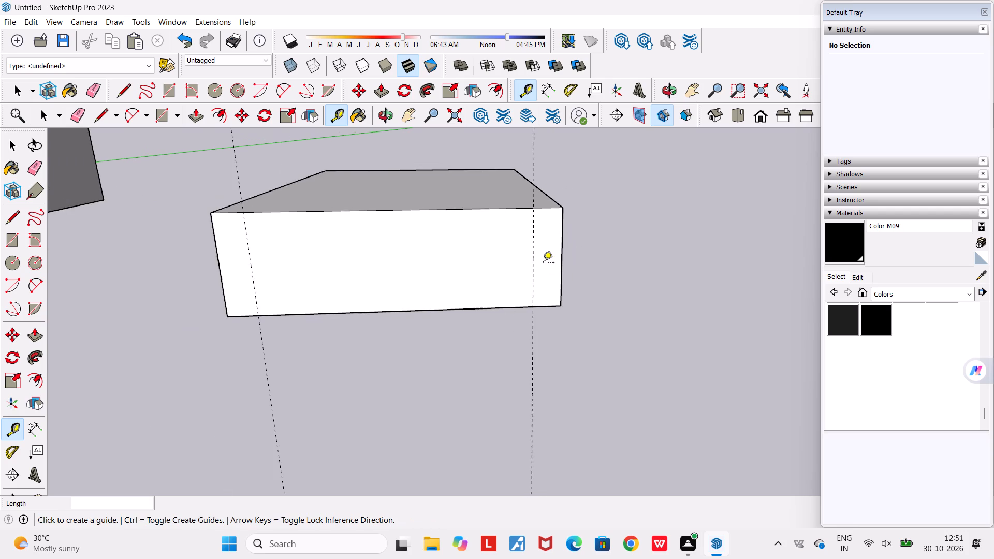
pyautogui.scroll(4, 394, 317)
pyautogui.click(394, 308)
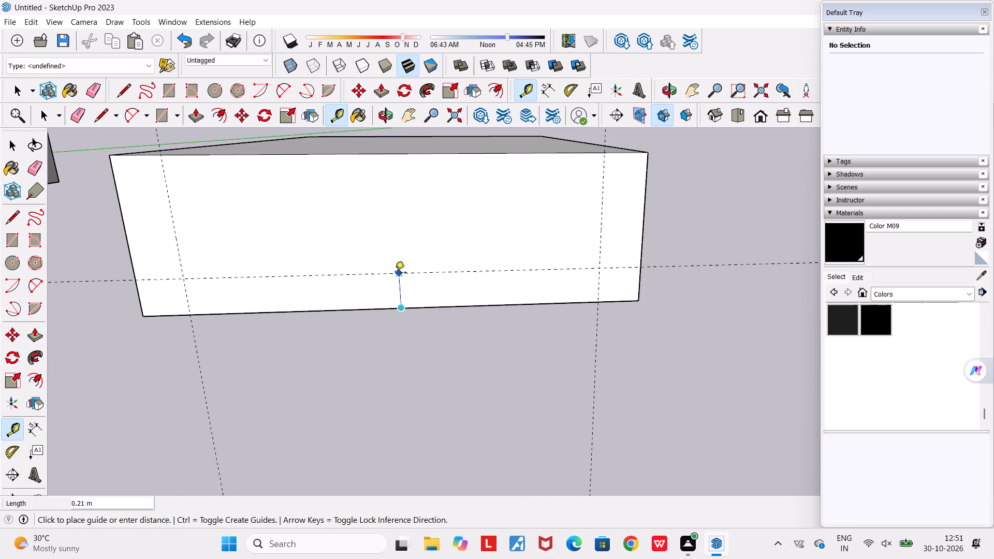
pyautogui.write('0.25')
pyautogui.press('Return')
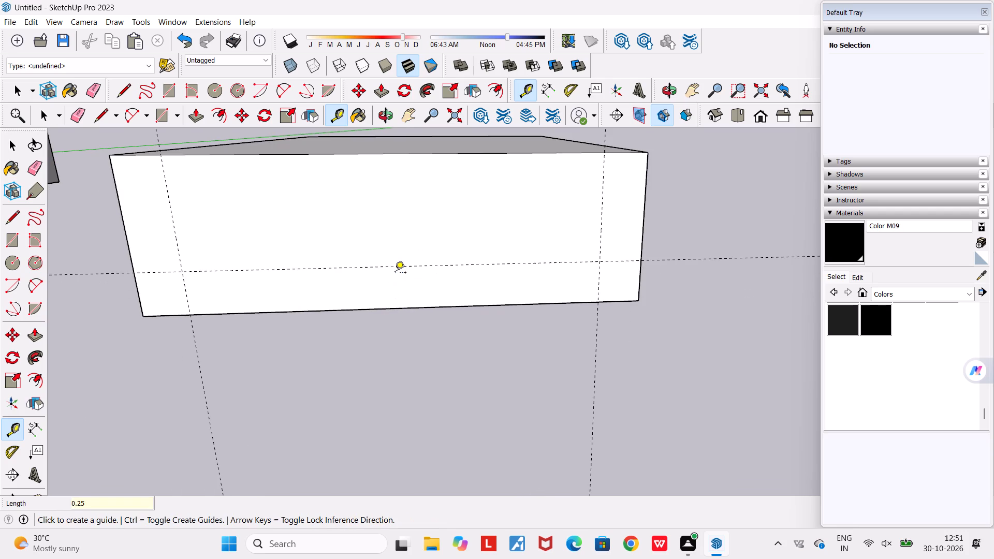
# Draw a 2.34 m by 0.25 m rectangle on the end face, between the side guides from the horizontal guide to the bottom edge.
pyautogui.scroll(-5, 395, 273)
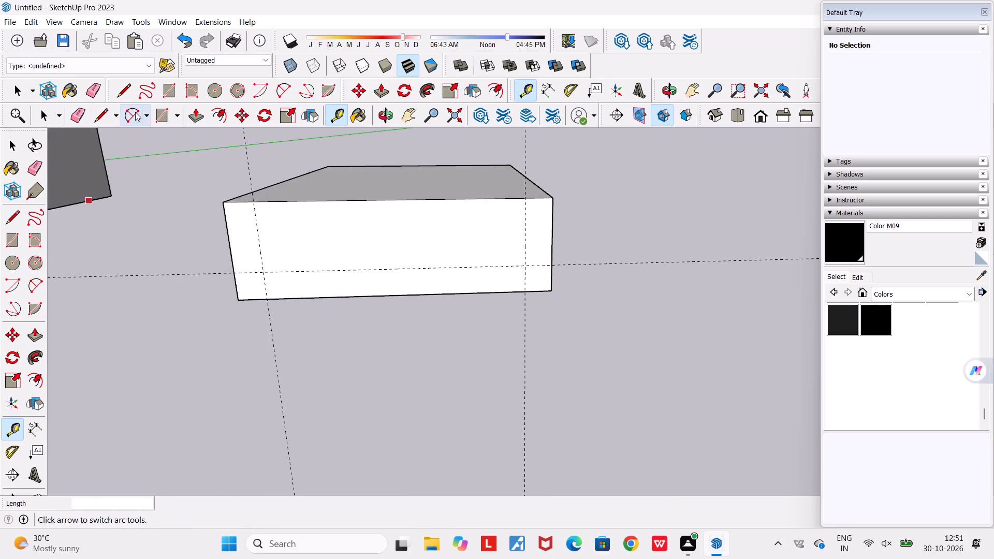
pyautogui.click(158, 114)
pyautogui.click(260, 273)
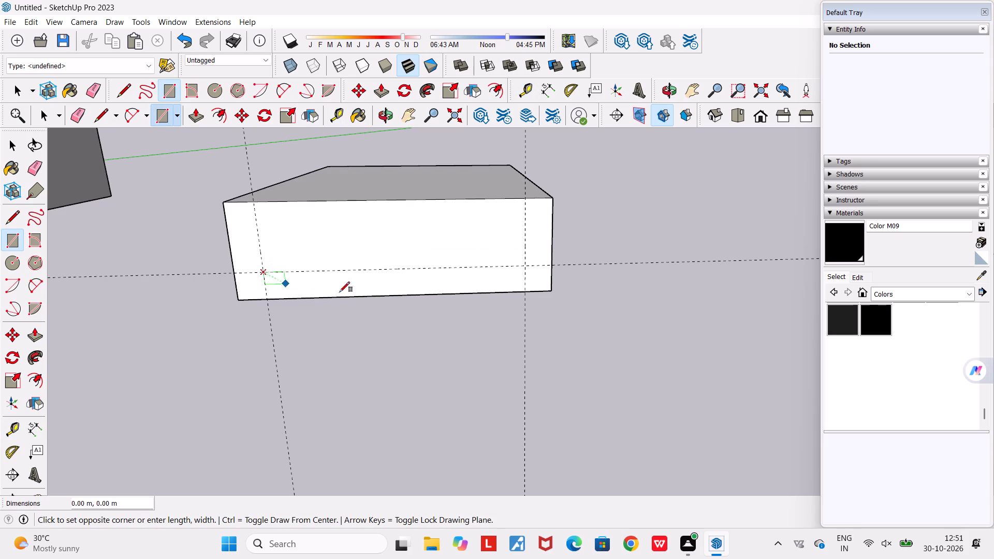
pyautogui.click(527, 291)
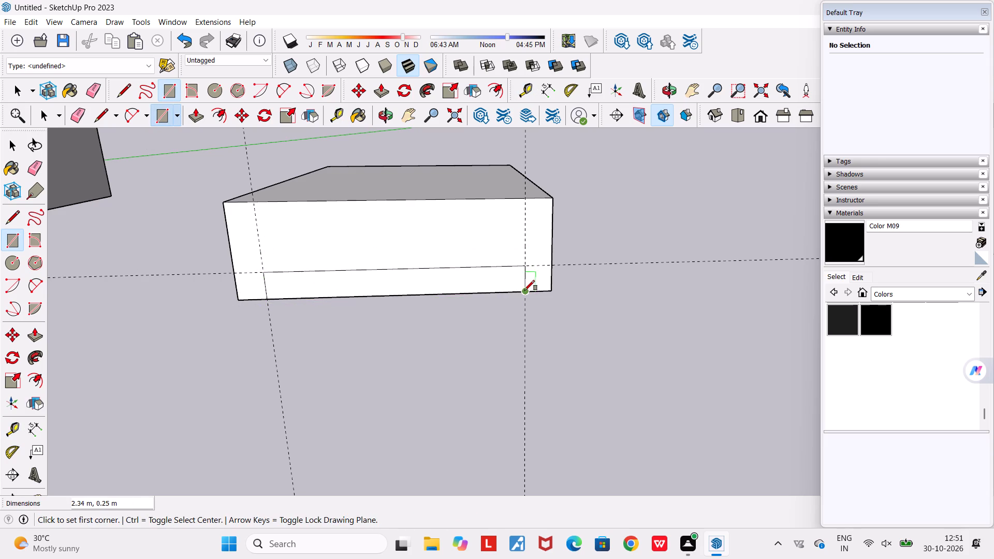
pyautogui.scroll(-4, 524, 290)
pyautogui.moveTo(603, 344); pyautogui.dragTo(203, 326, button='middle')
pyautogui.scroll(-4, 203, 326)
pyautogui.scroll(5, 411, 287)
pyautogui.press('space')
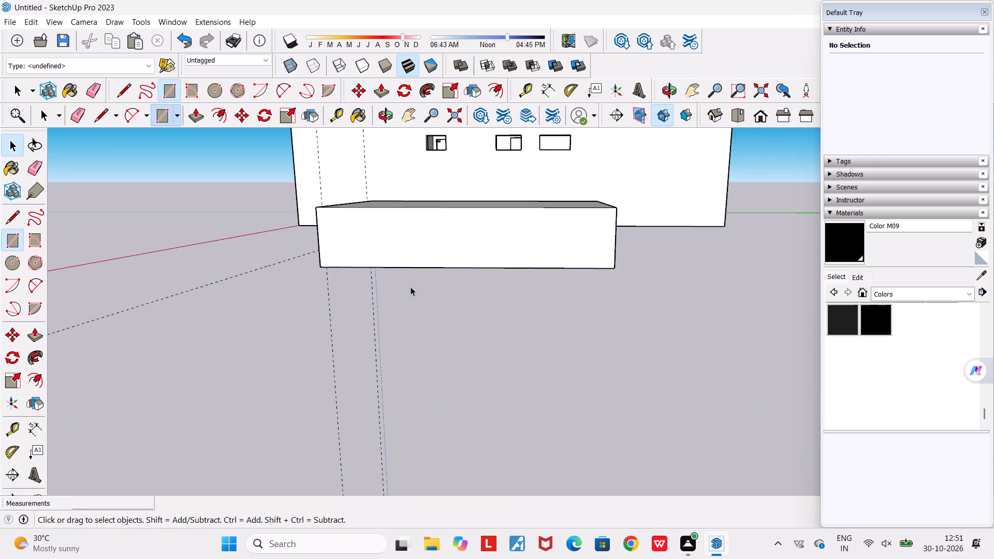
pyautogui.scroll(3, 408, 273)
pyautogui.moveTo(403, 261); pyautogui.dragTo(470, 271, button='middle')
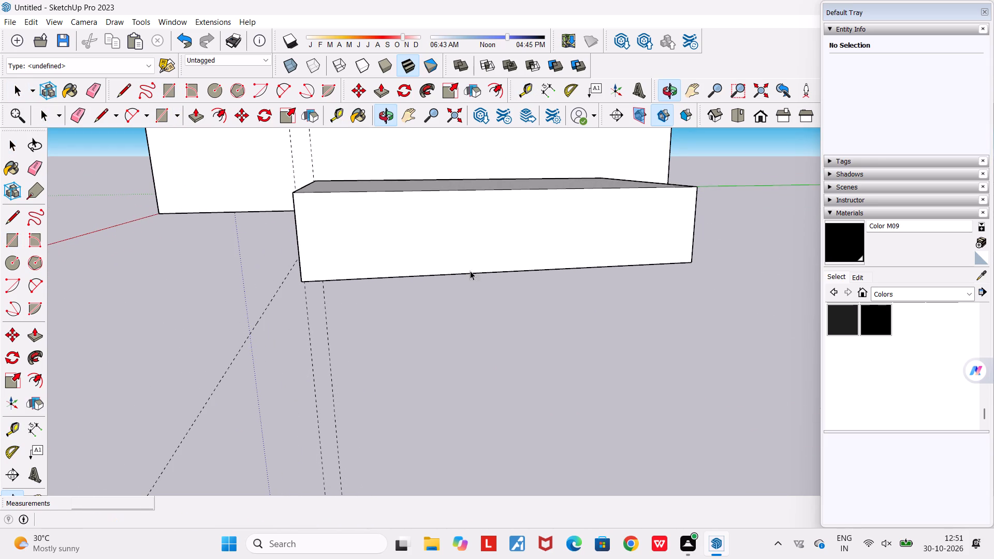
# Place vertical guides 0.25 m in from both side edges of the box's long side face.
pyautogui.press('t')
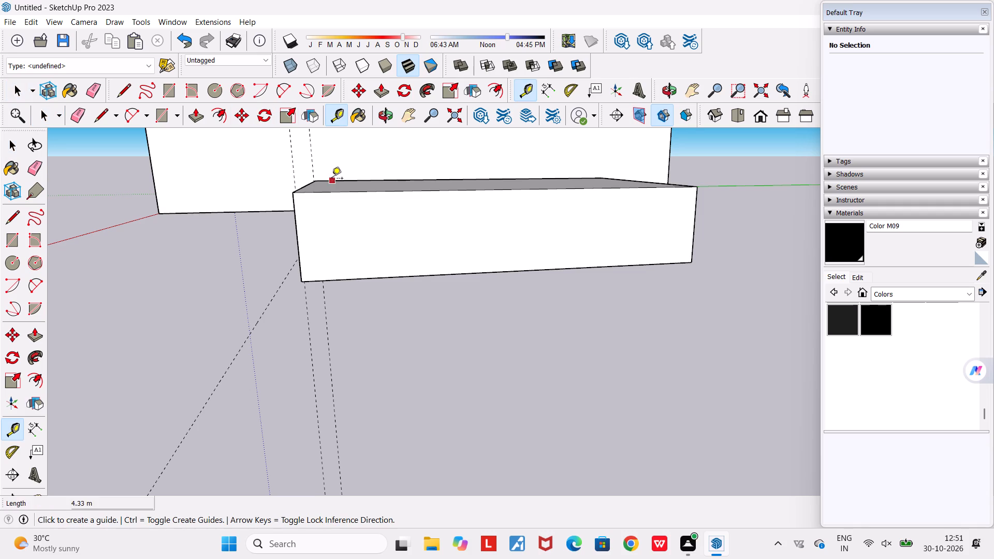
pyautogui.click(297, 238)
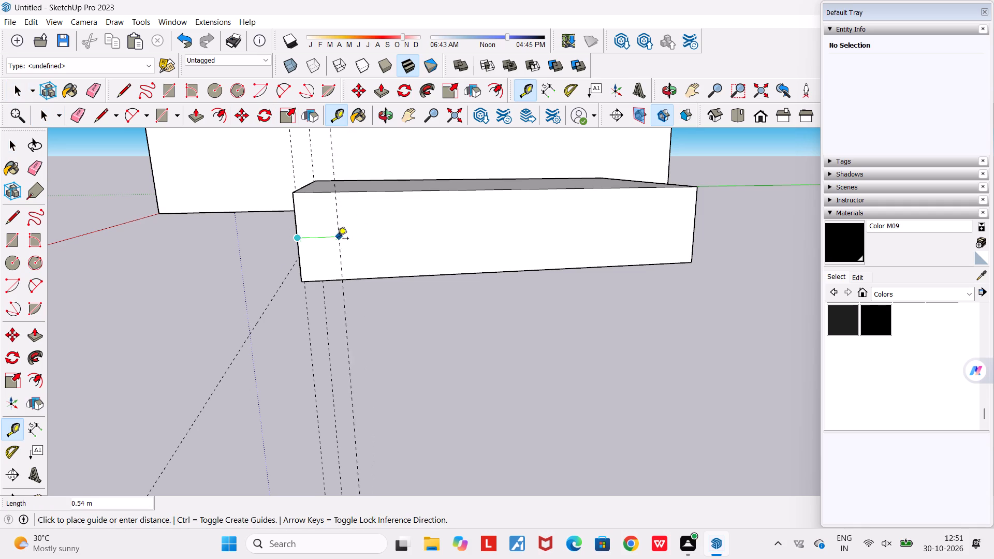
pyautogui.write('0.25')
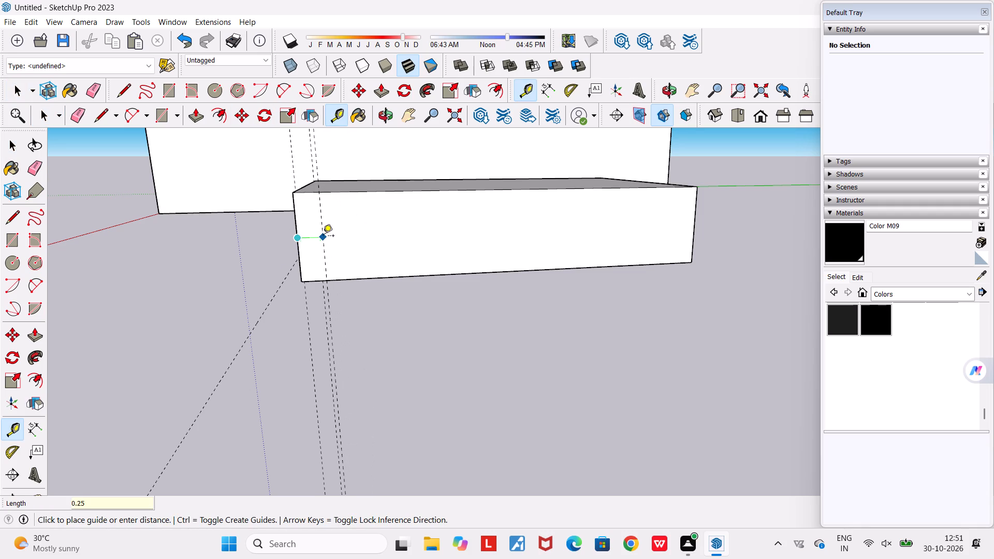
pyautogui.press('Return')
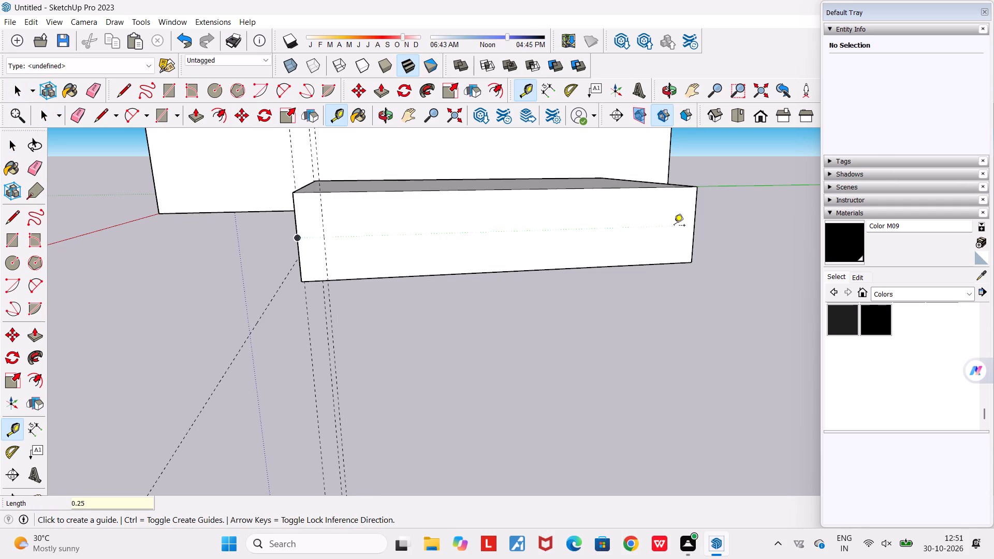
pyautogui.click(693, 223)
pyautogui.write('0.25')
pyautogui.press('Return')
# Place a horizontal guide 0.25 m above the bottom edge of the same long face.
pyautogui.scroll(3, 651, 230)
pyautogui.moveTo(651, 230); pyautogui.dragTo(626, 231, button='middle')
pyautogui.scroll(-2, 626, 231)
pyautogui.scroll(1, 500, 234)
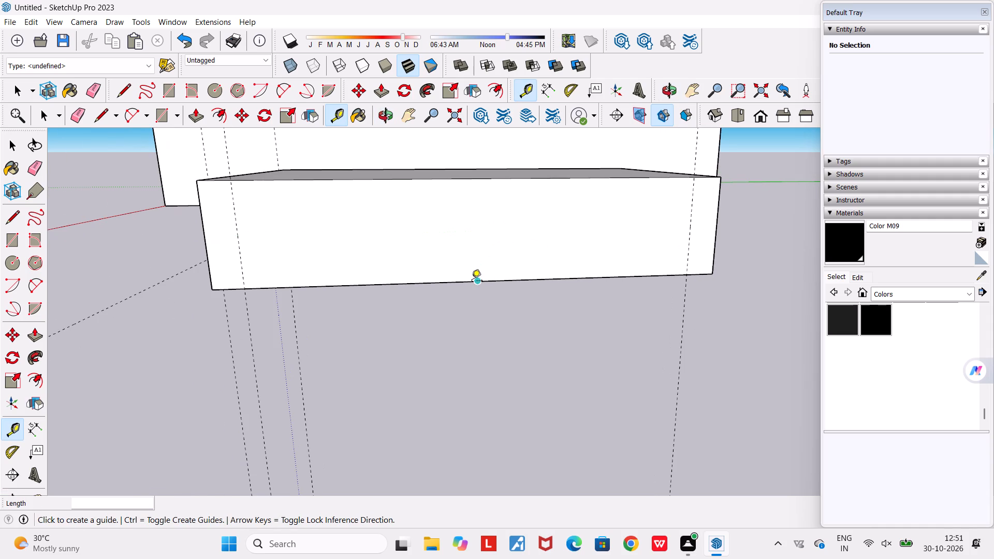
pyautogui.click(476, 281)
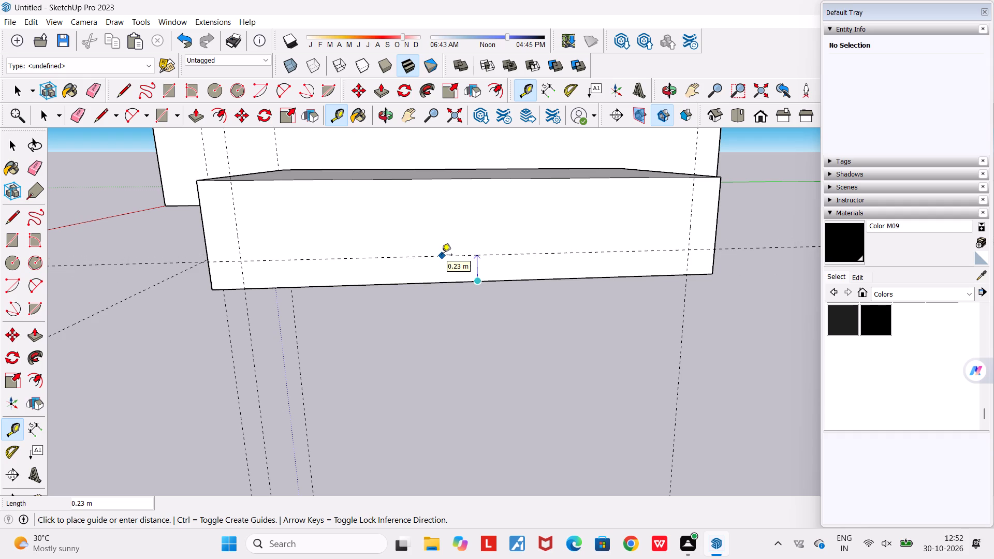
pyautogui.write('0.25')
pyautogui.press('Return')
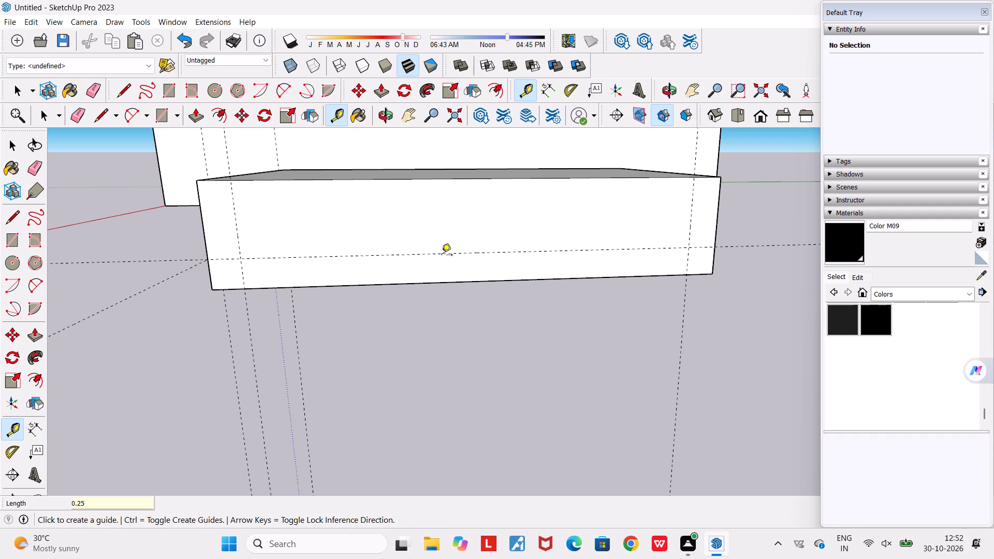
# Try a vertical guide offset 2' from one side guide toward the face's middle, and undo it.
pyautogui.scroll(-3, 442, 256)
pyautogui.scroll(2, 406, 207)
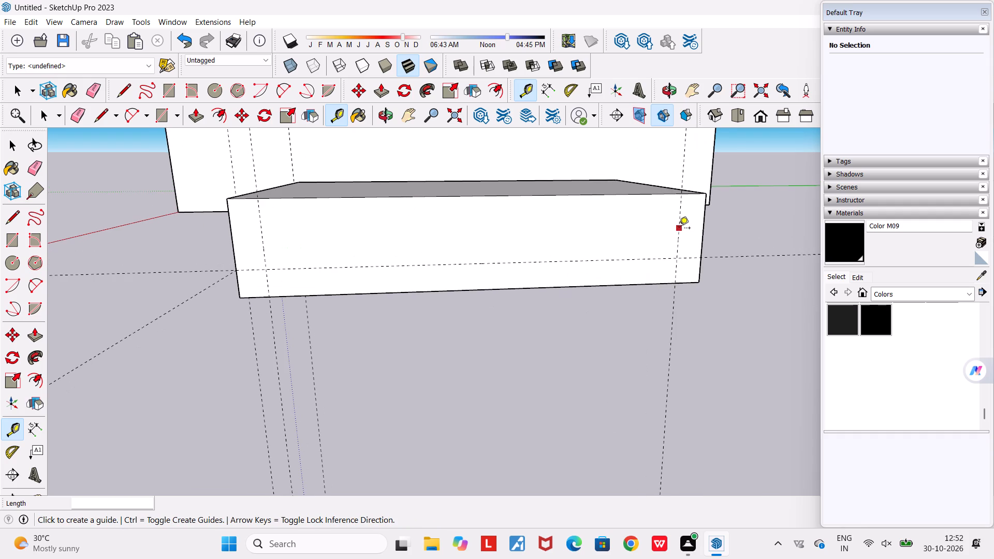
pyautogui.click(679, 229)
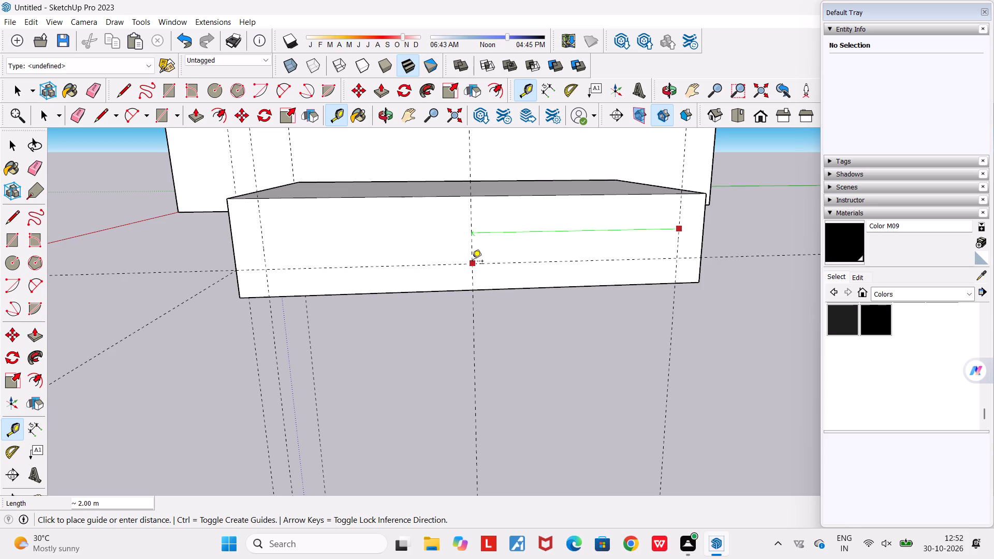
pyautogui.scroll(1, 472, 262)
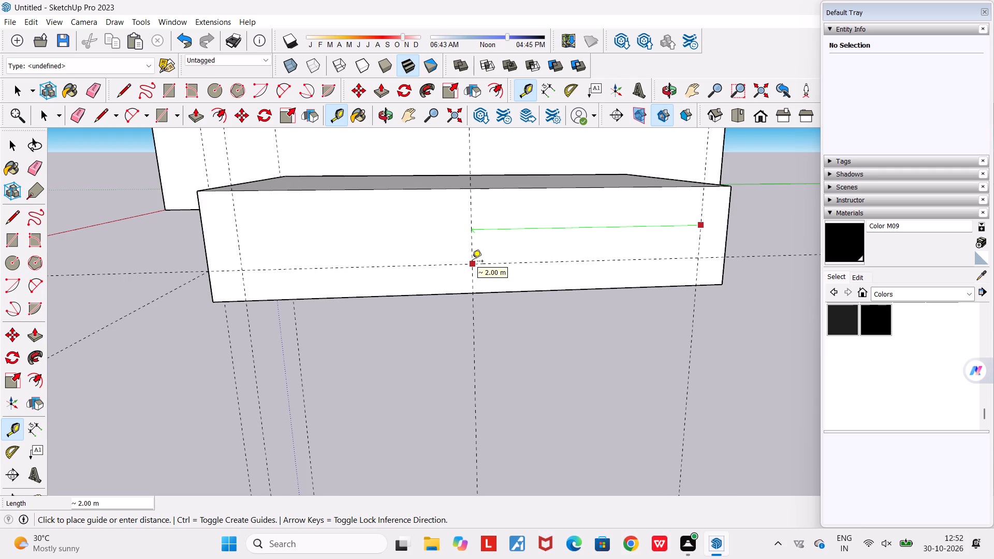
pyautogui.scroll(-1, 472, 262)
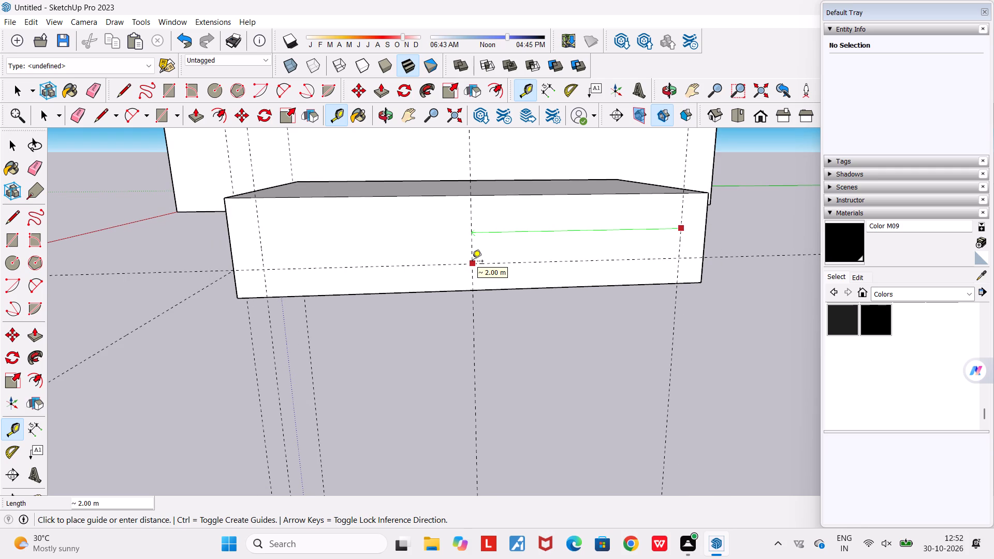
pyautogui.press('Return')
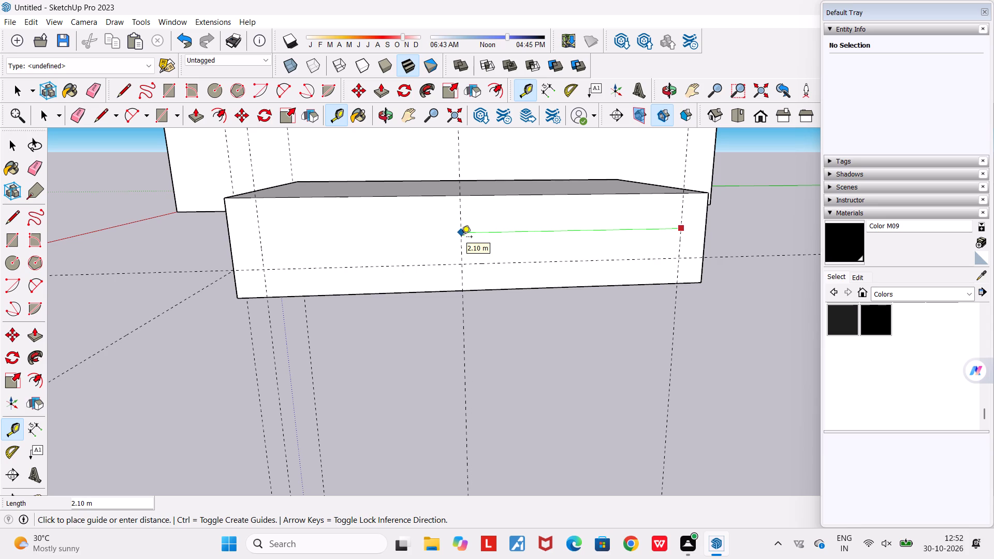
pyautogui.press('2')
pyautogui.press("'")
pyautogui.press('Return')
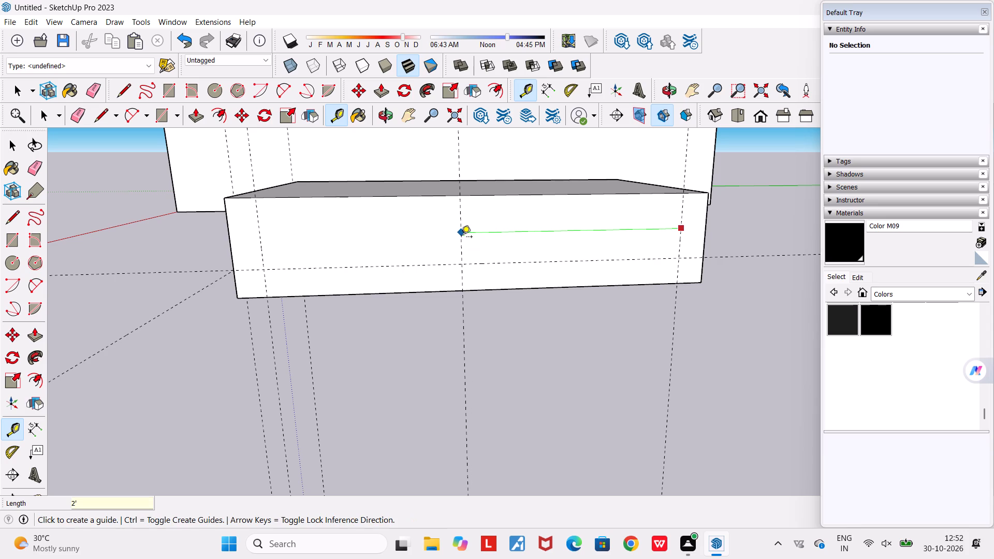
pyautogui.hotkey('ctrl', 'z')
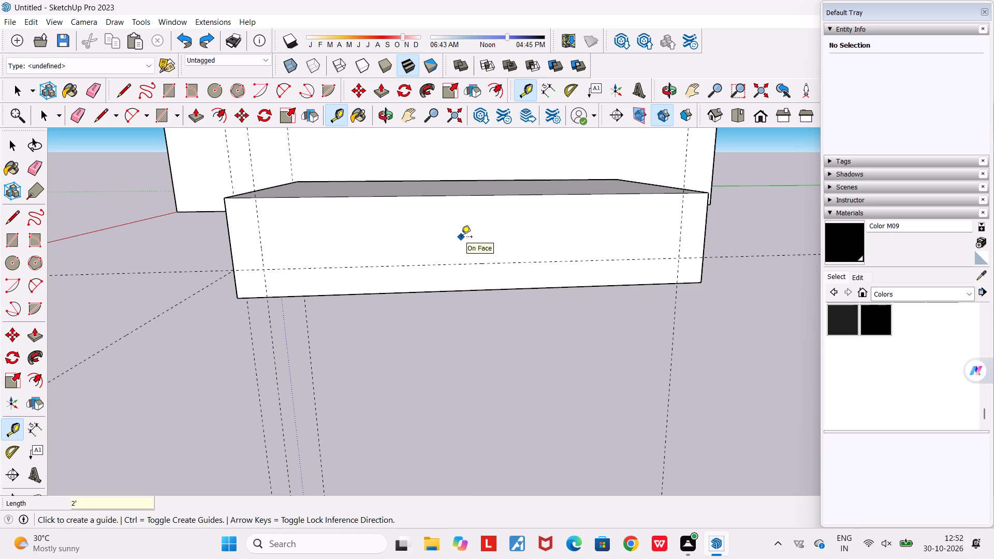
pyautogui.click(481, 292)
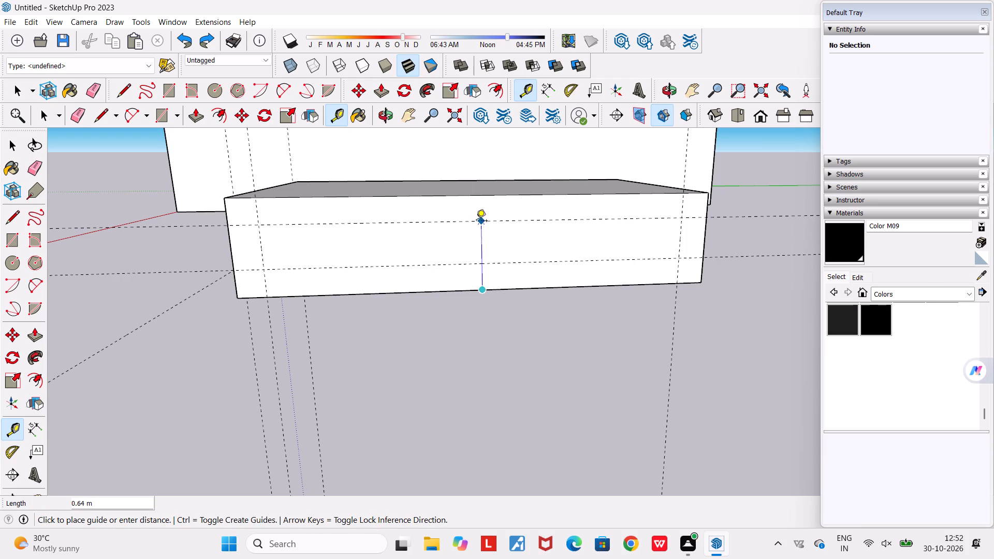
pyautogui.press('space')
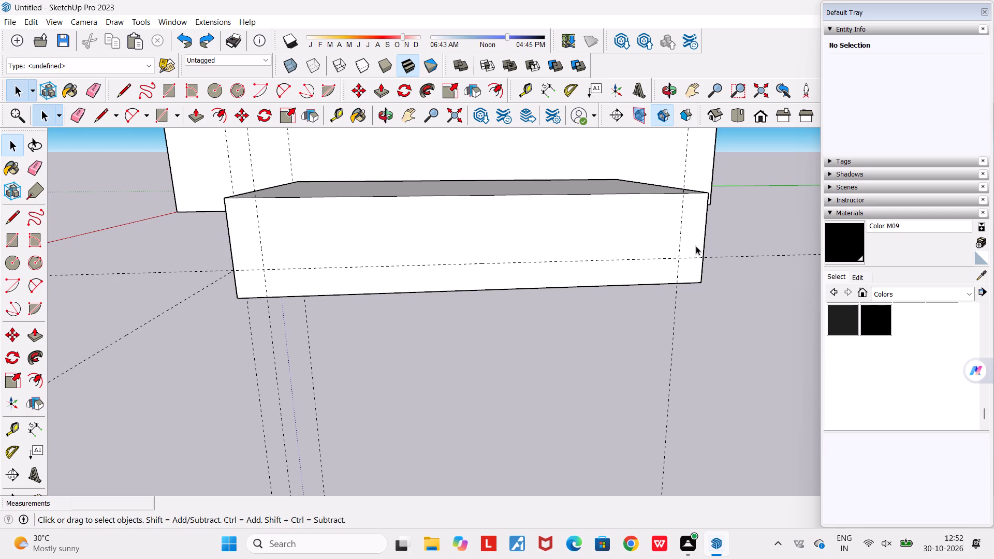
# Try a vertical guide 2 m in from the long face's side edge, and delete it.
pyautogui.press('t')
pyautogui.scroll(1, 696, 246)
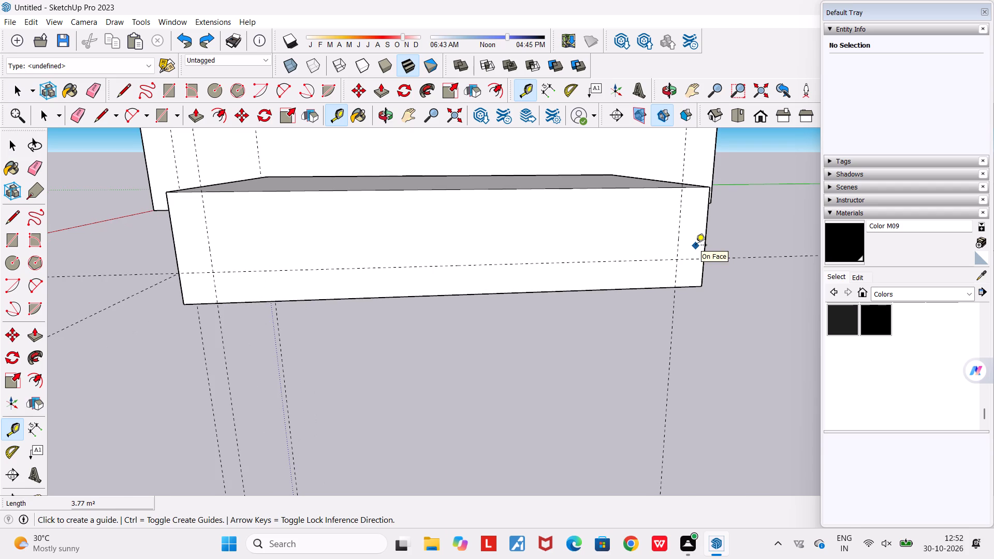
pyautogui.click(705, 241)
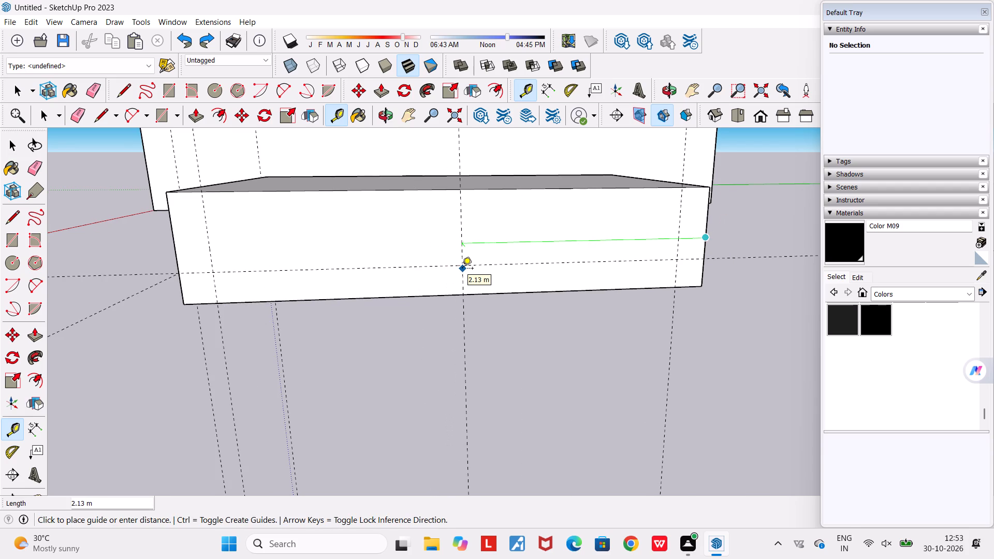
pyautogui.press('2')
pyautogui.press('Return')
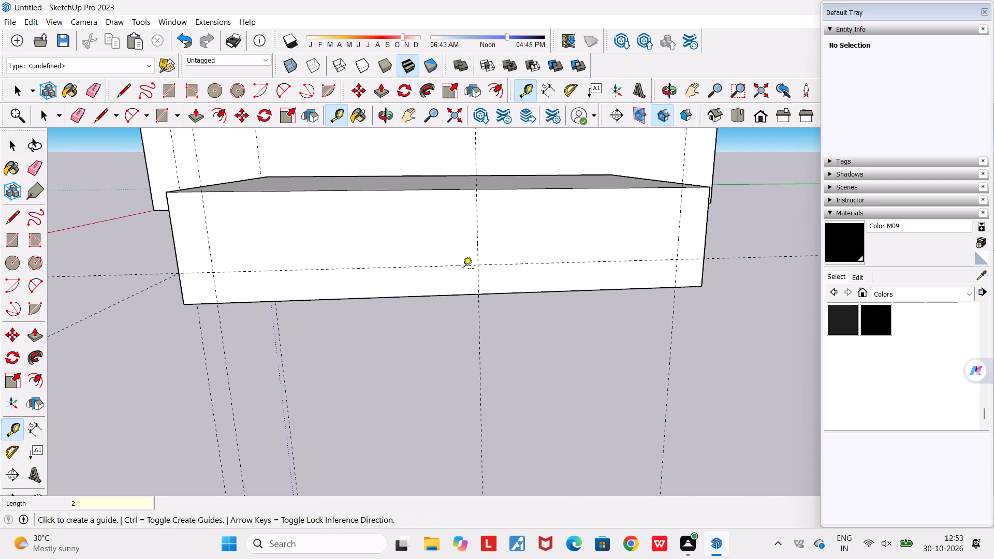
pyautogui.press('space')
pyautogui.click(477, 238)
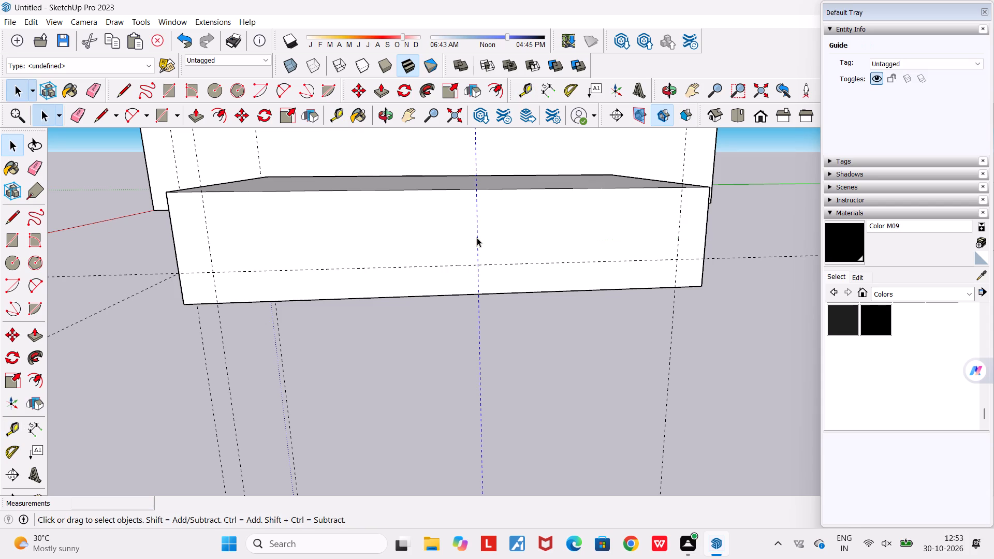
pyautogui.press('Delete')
# Draw a vertical line from the midpoint of the long face's bottom edge up to its top edge.
pyautogui.press('l')
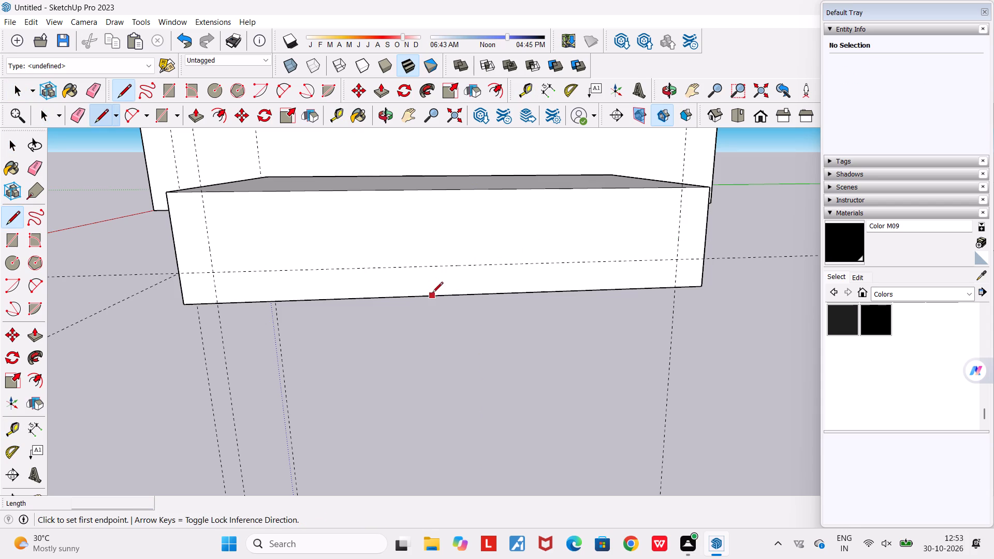
pyautogui.click(458, 293)
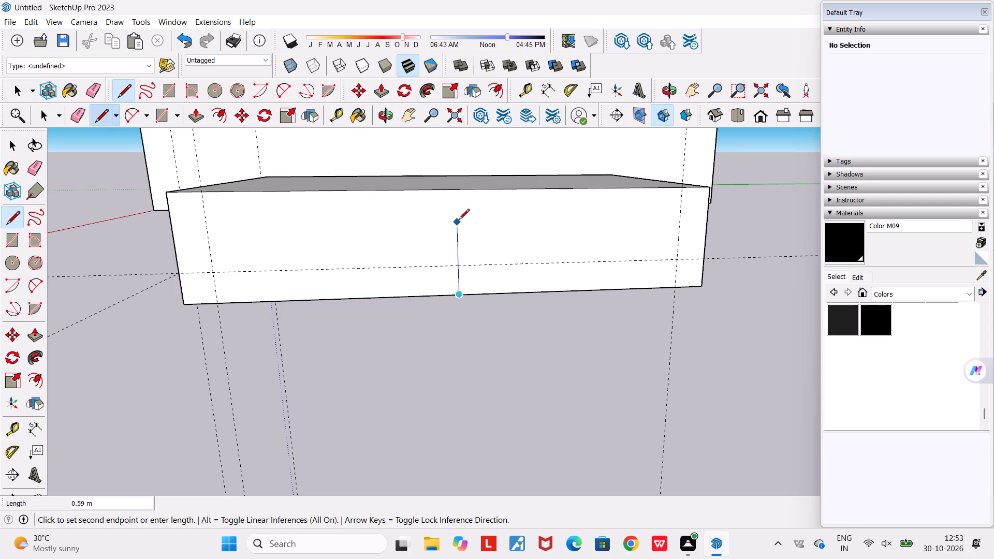
pyautogui.click(457, 191)
pyautogui.press('space')
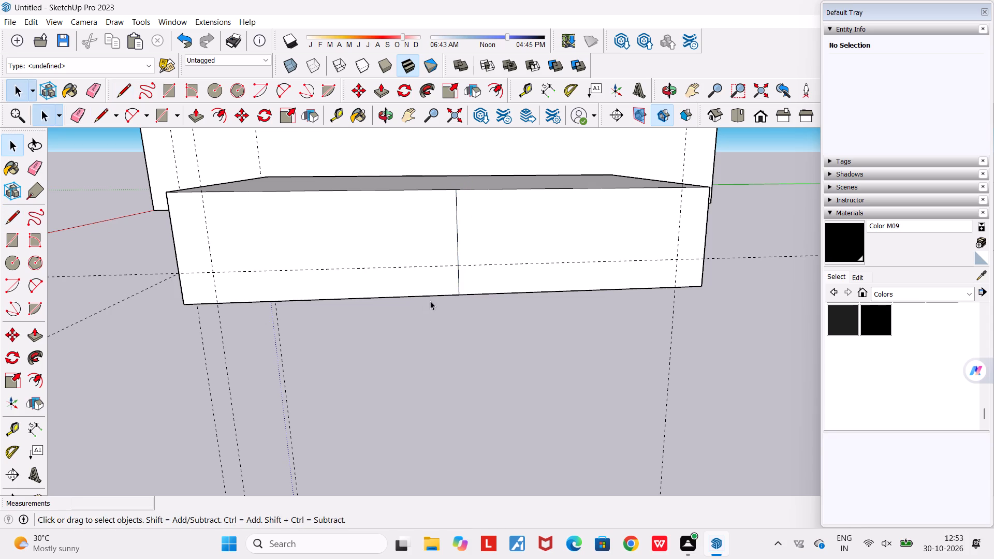
# Place a horizontal guide 0.15 m below the top edge of the long face.
pyautogui.moveTo(421, 295); pyautogui.dragTo(403, 283, button='middle')
pyautogui.scroll(-5, 403, 283)
pyautogui.scroll(1, 403, 284)
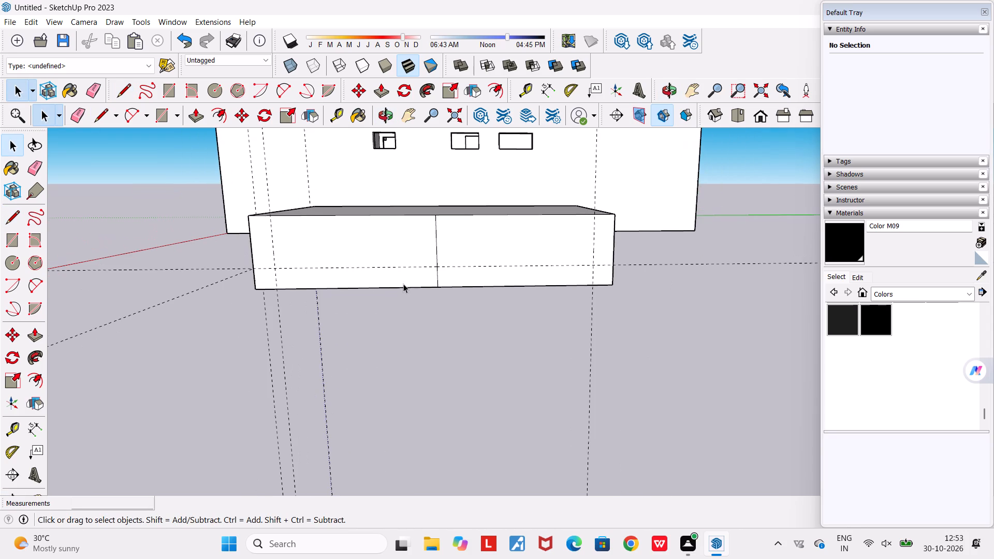
pyautogui.scroll(3, 151, 91)
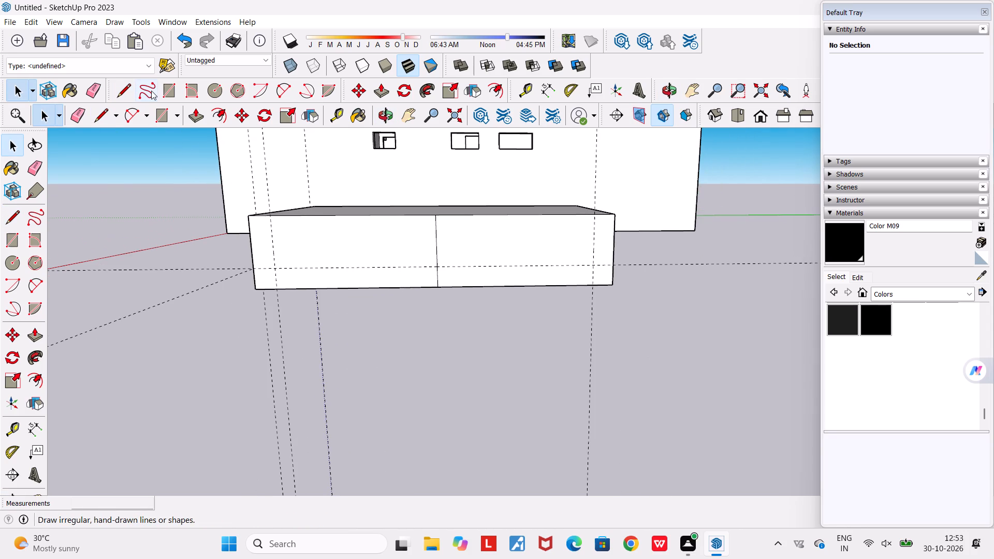
pyautogui.scroll(5, 456, 219)
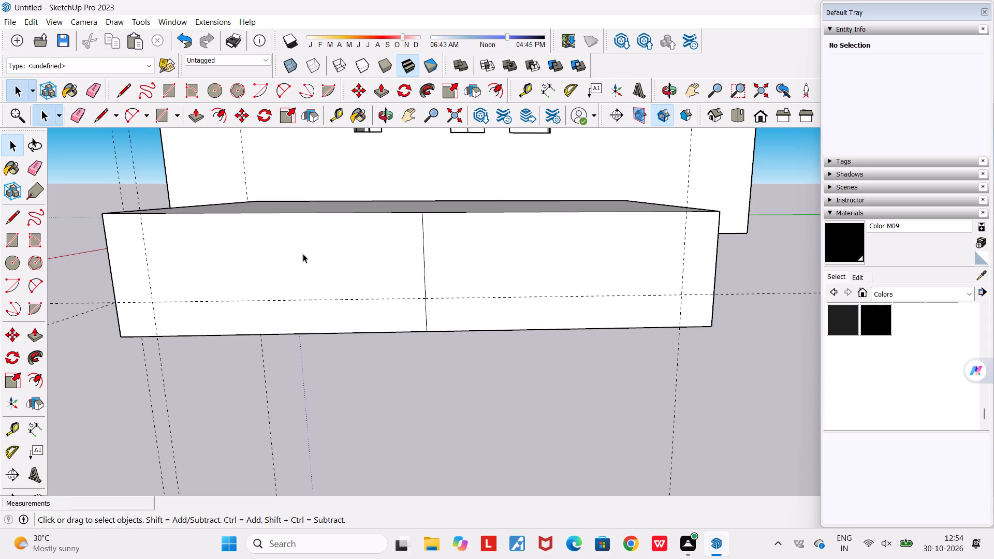
pyautogui.scroll(-3, 303, 256)
pyautogui.moveTo(303, 256); pyautogui.dragTo(241, 292, button='middle')
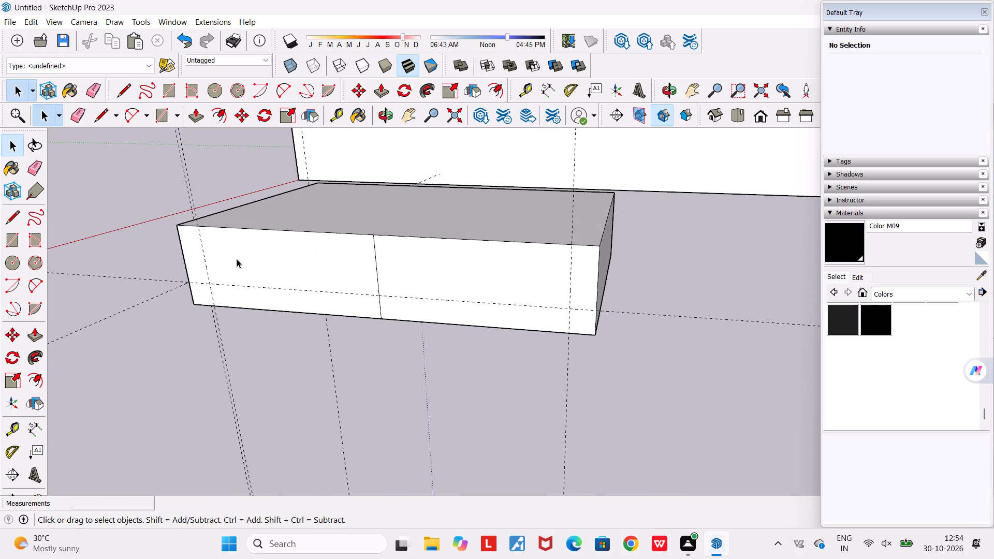
pyautogui.scroll(6, 237, 259)
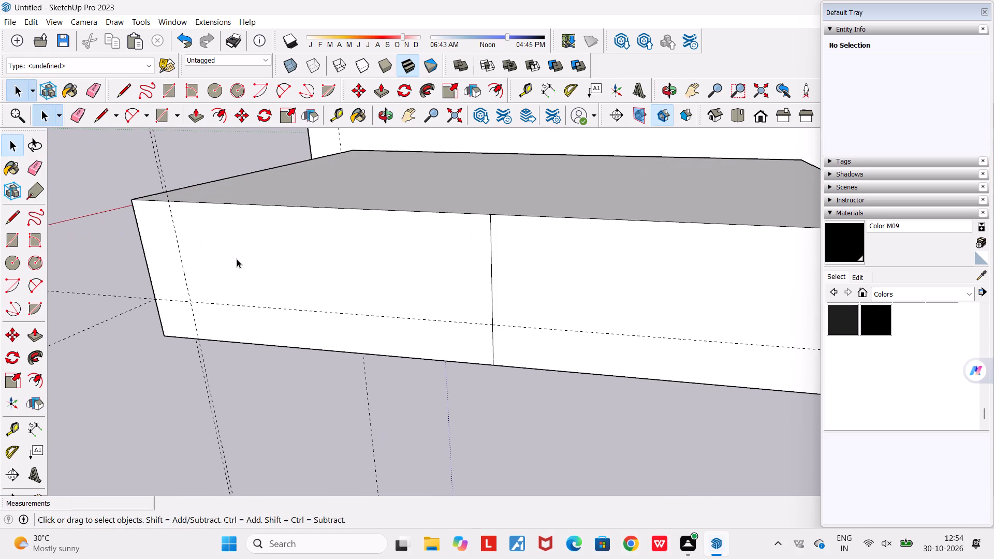
pyautogui.scroll(-5, 237, 259)
pyautogui.moveTo(238, 260); pyautogui.dragTo(255, 305, button='middle')
pyautogui.scroll(1, 248, 297)
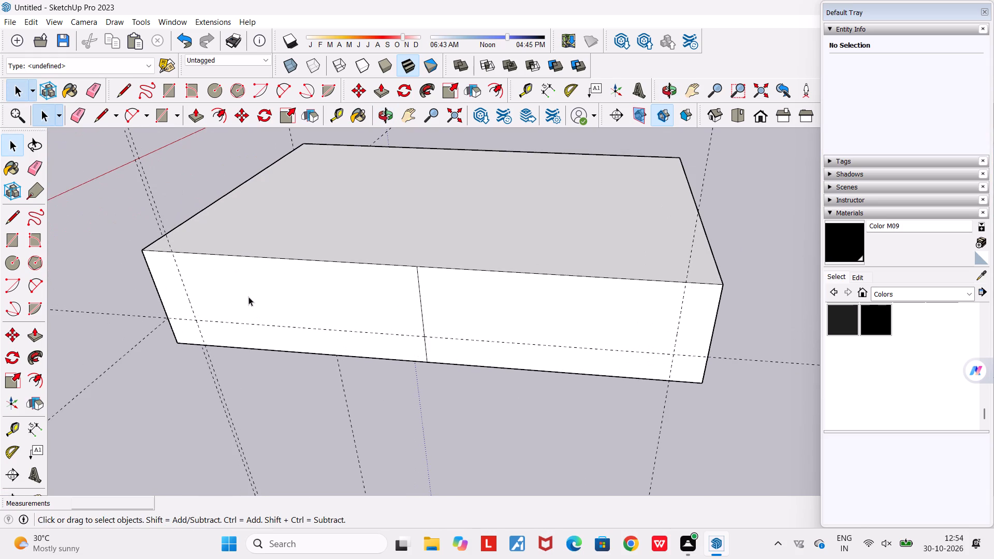
pyautogui.click(336, 115)
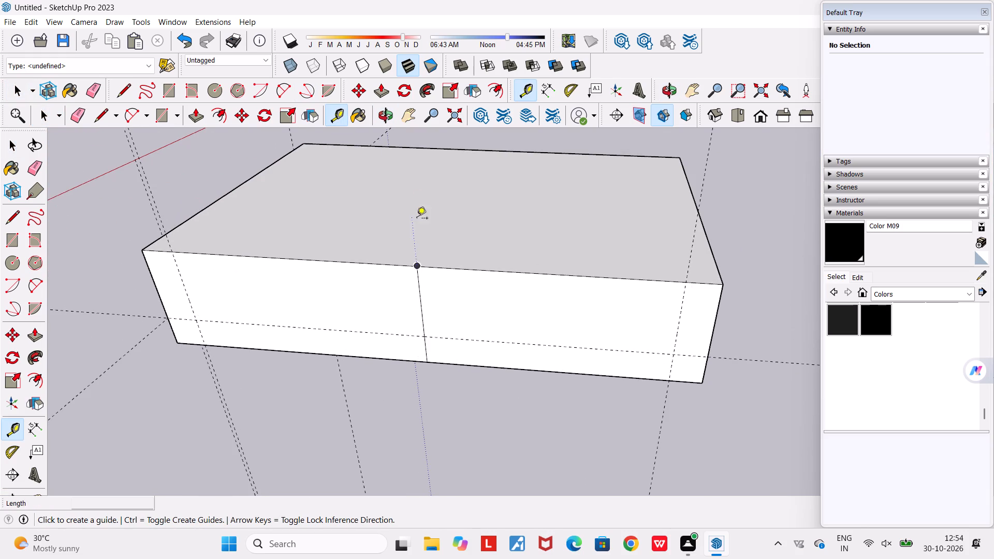
pyautogui.scroll(4, 412, 265)
pyautogui.click(402, 268)
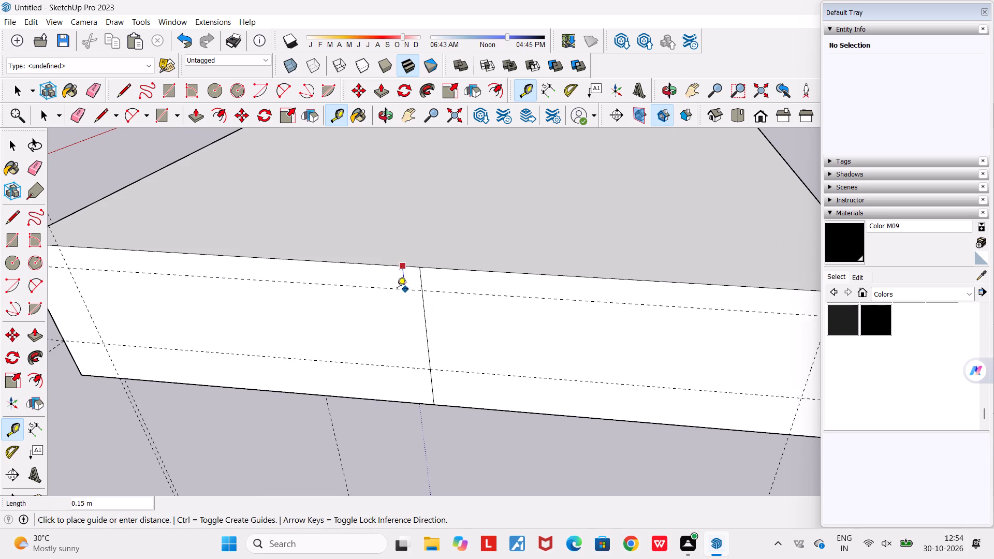
pyautogui.moveTo(397, 289); pyautogui.dragTo(481, 176, button='middle')
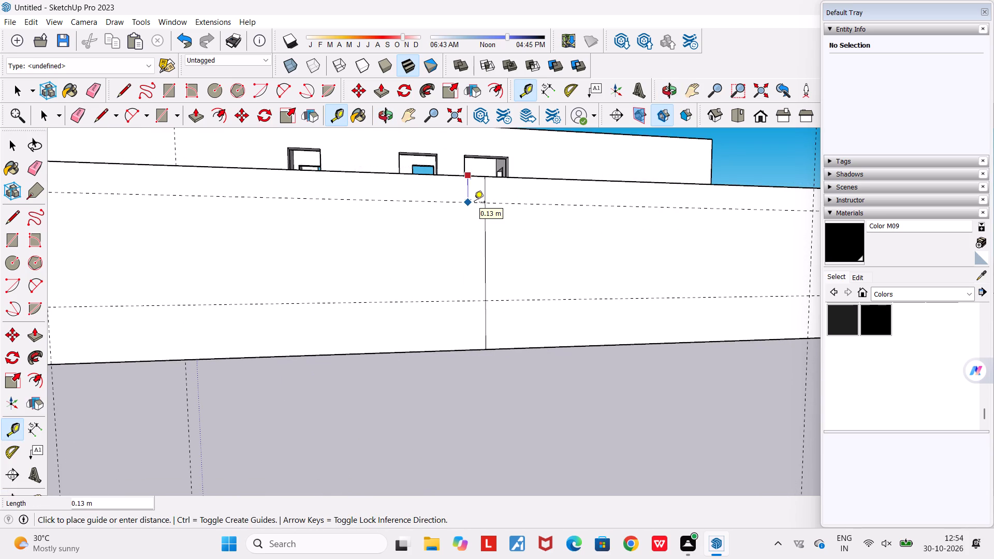
pyautogui.write('0.15')
pyautogui.press('Return')
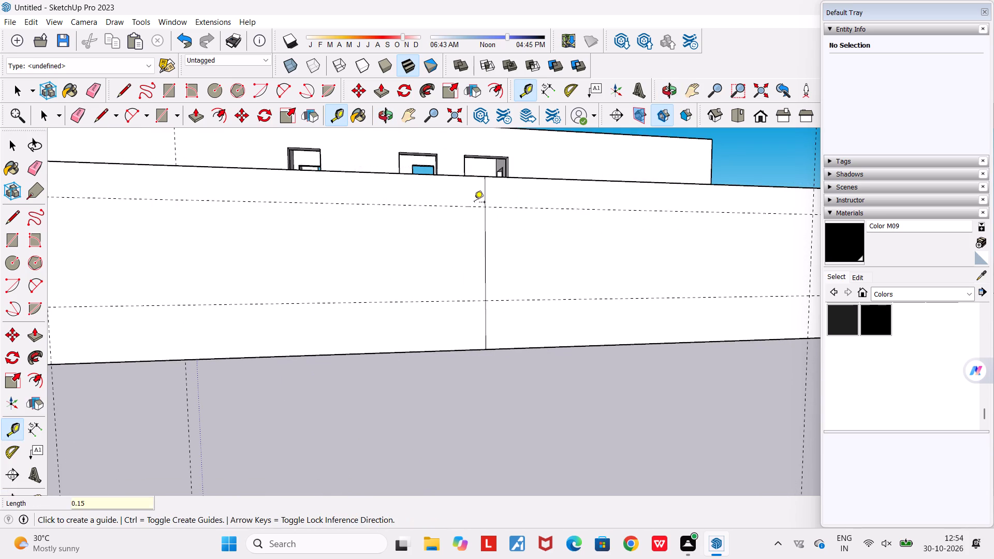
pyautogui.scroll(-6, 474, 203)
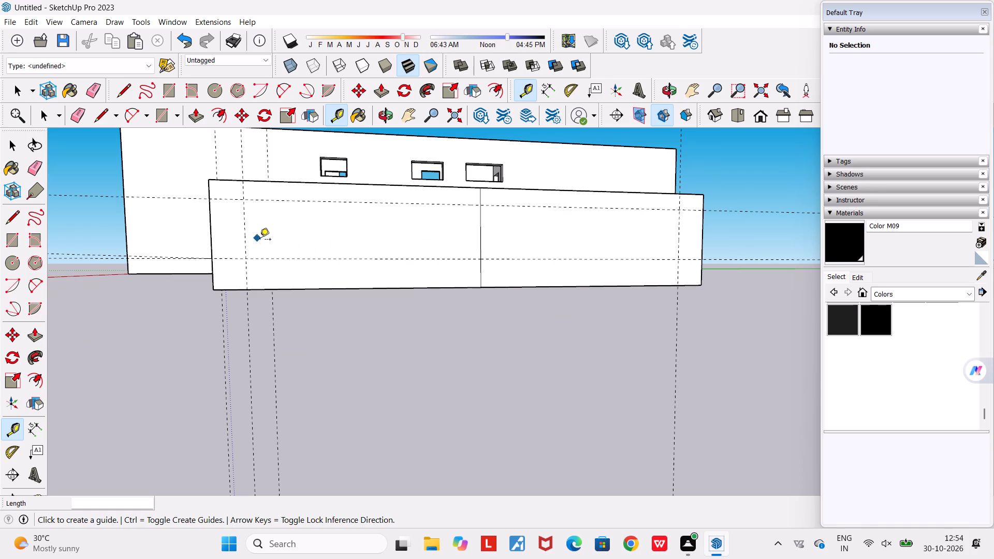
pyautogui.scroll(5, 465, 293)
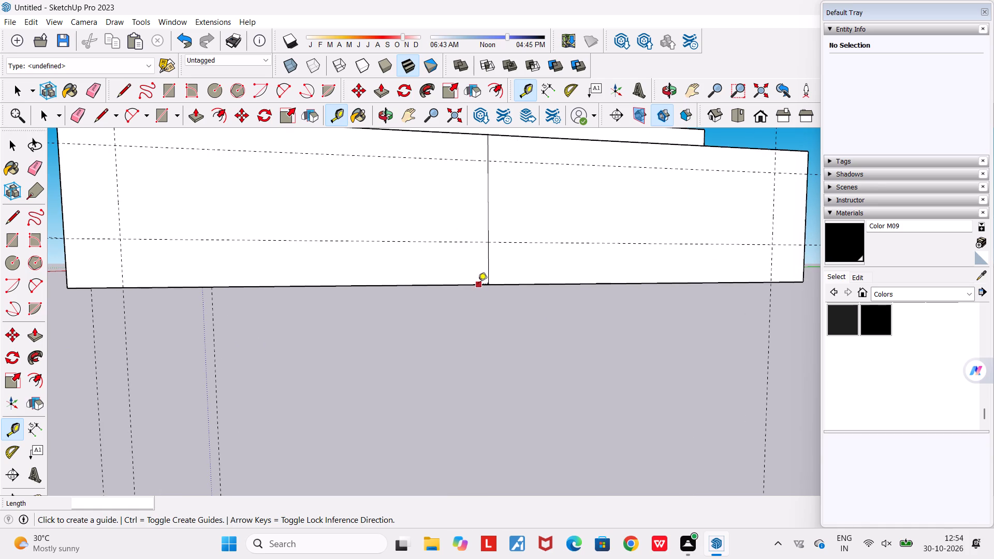
# Place a horizontal guide 0.15 m above the bottom edge of the box's long front face.
pyautogui.click(476, 284)
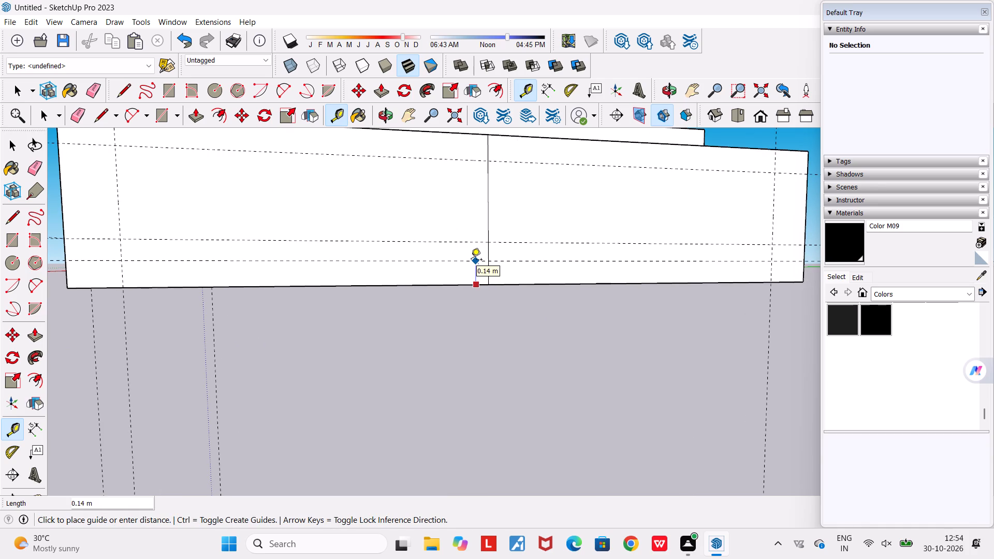
pyautogui.write('0.15')
pyautogui.press('Return')
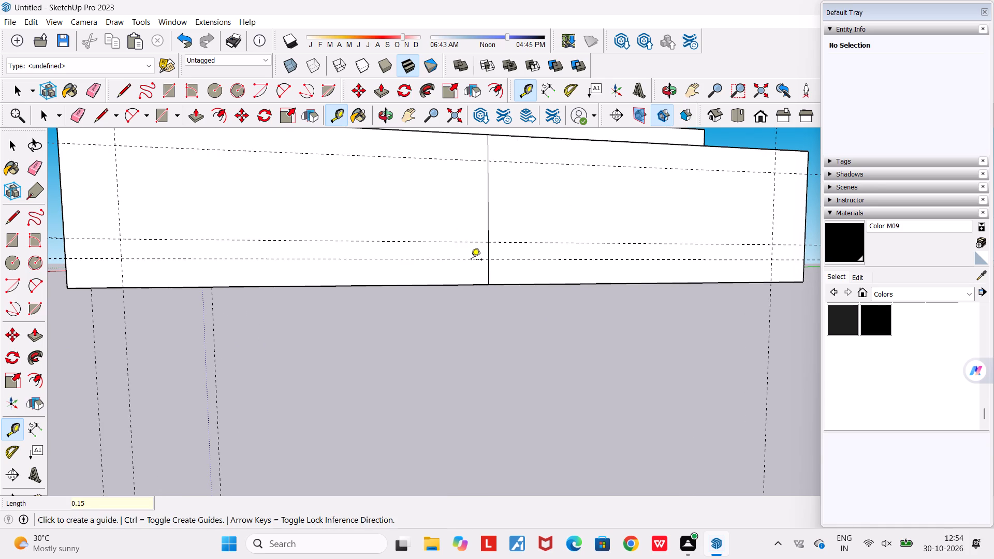
pyautogui.scroll(-1, 471, 260)
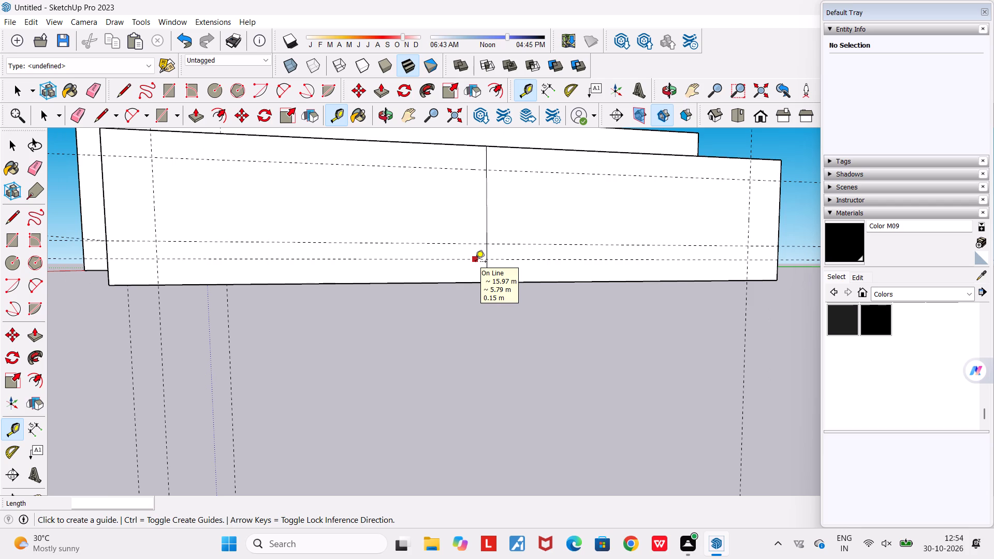
pyautogui.press('Escape')
# Erase the older horizontal guides lying just above the new 0.15 m guide on the long front face.
pyautogui.press('e')
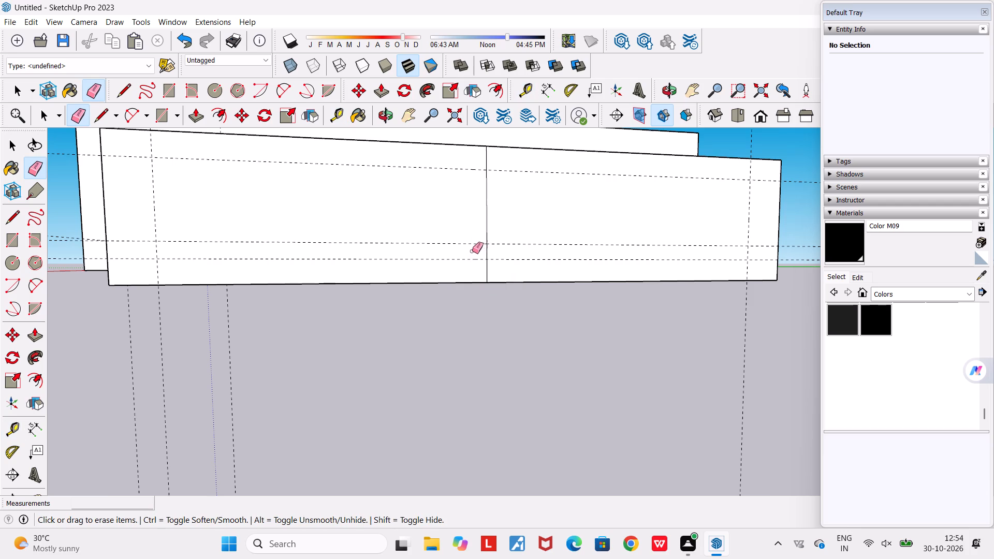
pyautogui.click(472, 242)
pyautogui.click(477, 245)
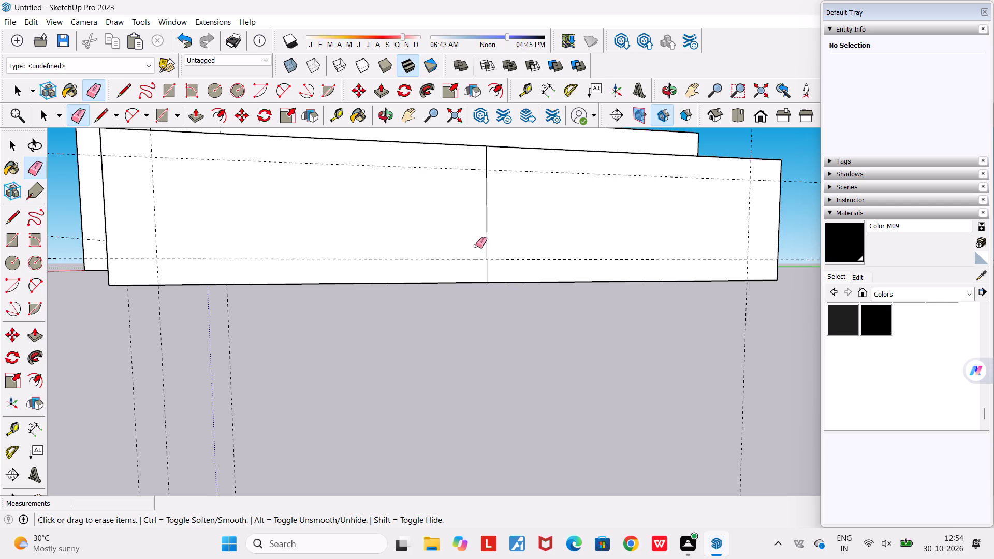
# Draw two rectangles on the long front face, one each side of the centre line, with corners on the guide intersections.
pyautogui.click(170, 90)
pyautogui.click(152, 158)
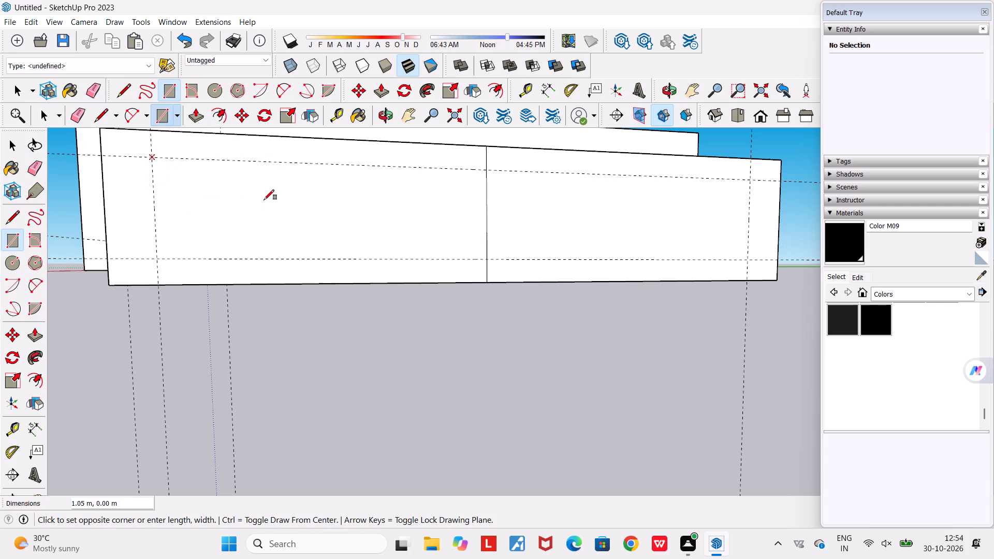
pyautogui.click(487, 260)
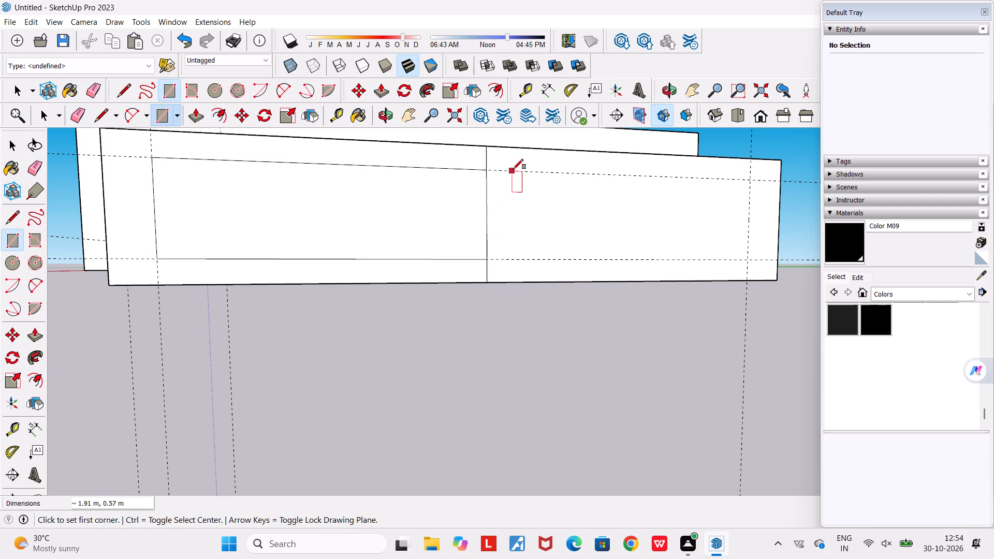
pyautogui.click(490, 169)
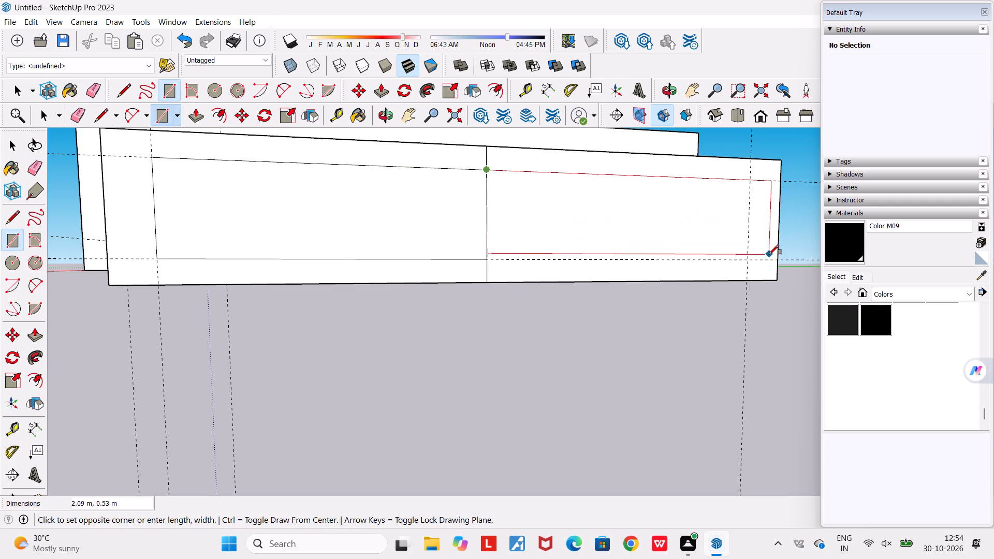
pyautogui.click(748, 260)
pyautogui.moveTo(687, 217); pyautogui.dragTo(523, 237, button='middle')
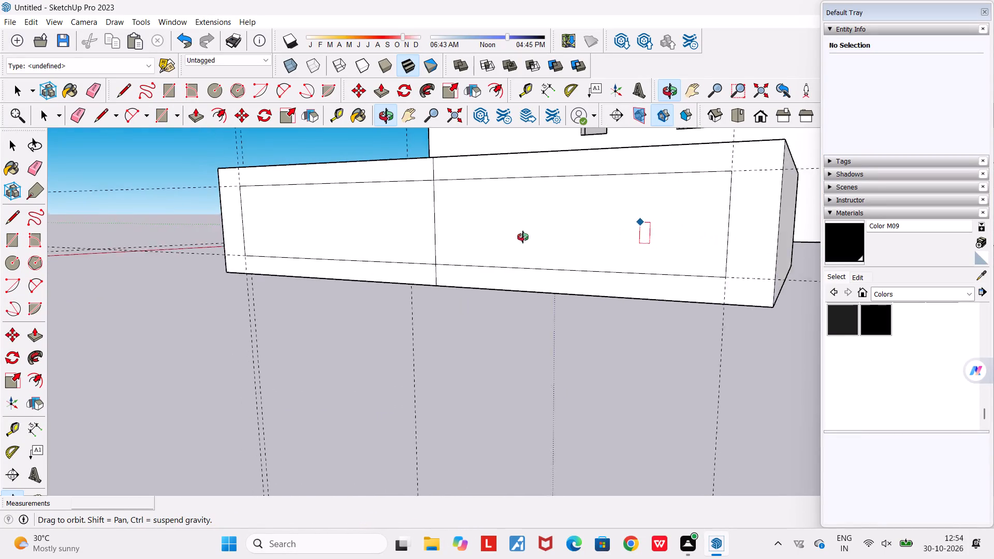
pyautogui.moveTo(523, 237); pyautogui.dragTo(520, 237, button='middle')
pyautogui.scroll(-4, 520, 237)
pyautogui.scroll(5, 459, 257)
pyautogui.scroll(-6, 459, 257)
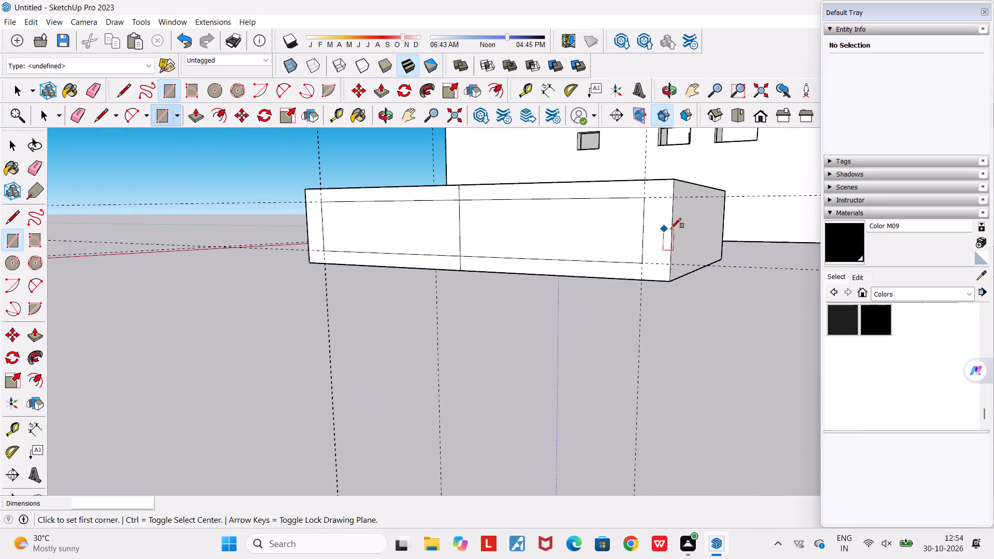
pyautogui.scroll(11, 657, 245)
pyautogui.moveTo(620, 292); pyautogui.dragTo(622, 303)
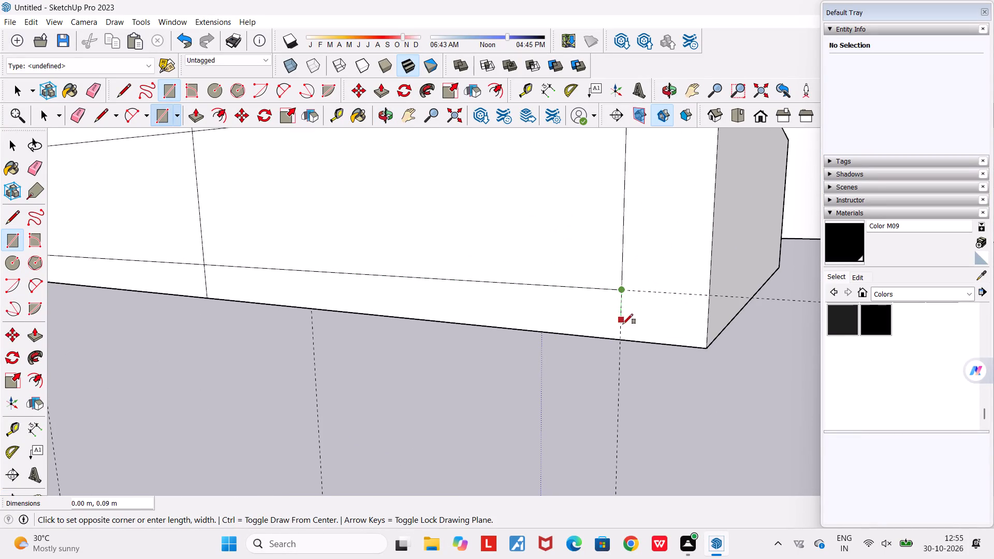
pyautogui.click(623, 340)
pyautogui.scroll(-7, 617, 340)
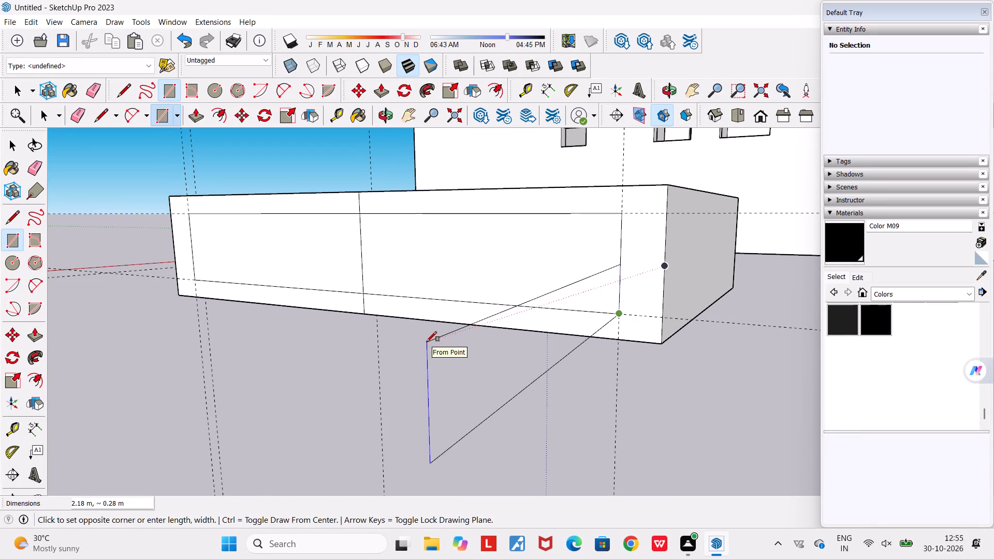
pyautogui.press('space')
# Draw a 0.15 m vertical line from one rectangle's lower outer corner down to the front face's bottom edge.
pyautogui.moveTo(638, 333); pyautogui.dragTo(755, 341, button='middle')
pyautogui.scroll(4, 691, 308)
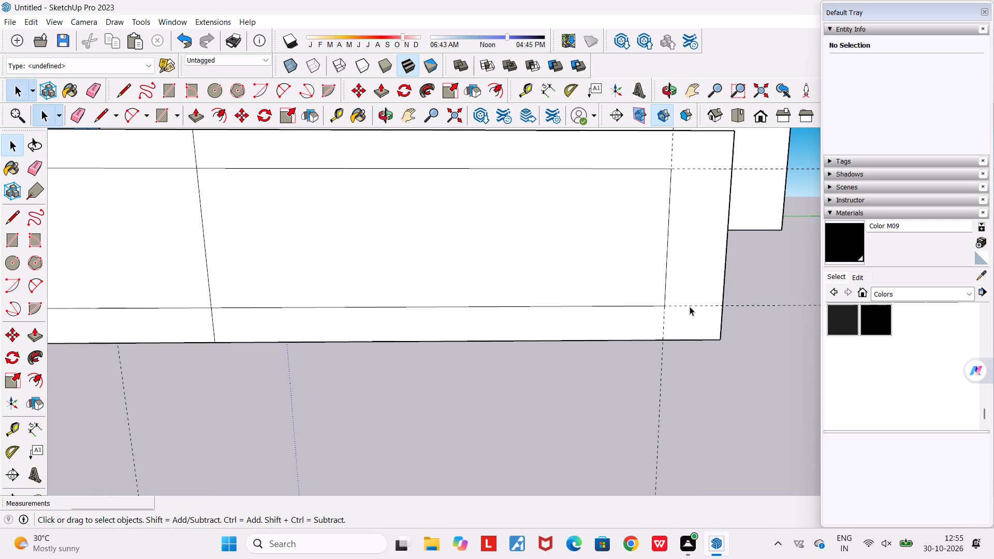
pyautogui.scroll(2, 654, 339)
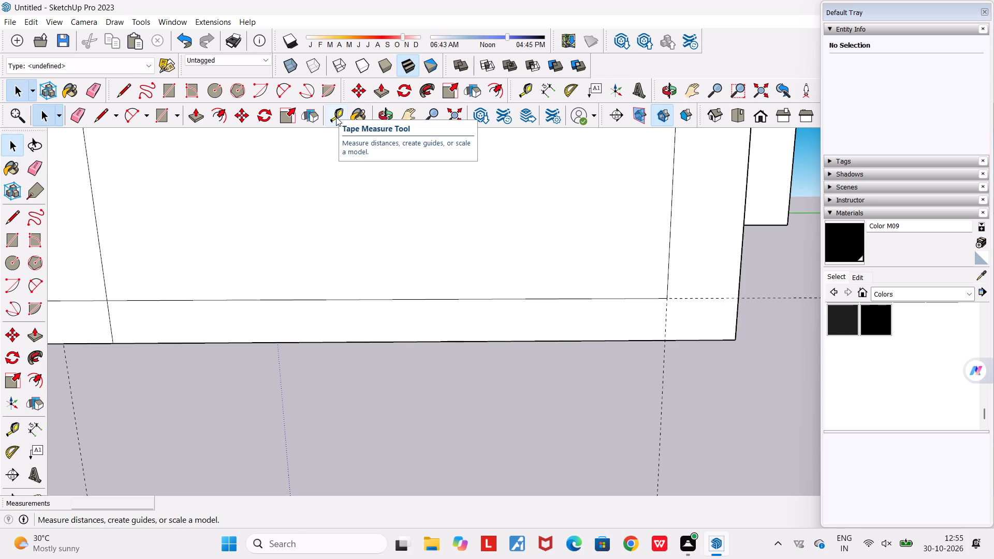
pyautogui.press('l')
pyautogui.scroll(2, 674, 295)
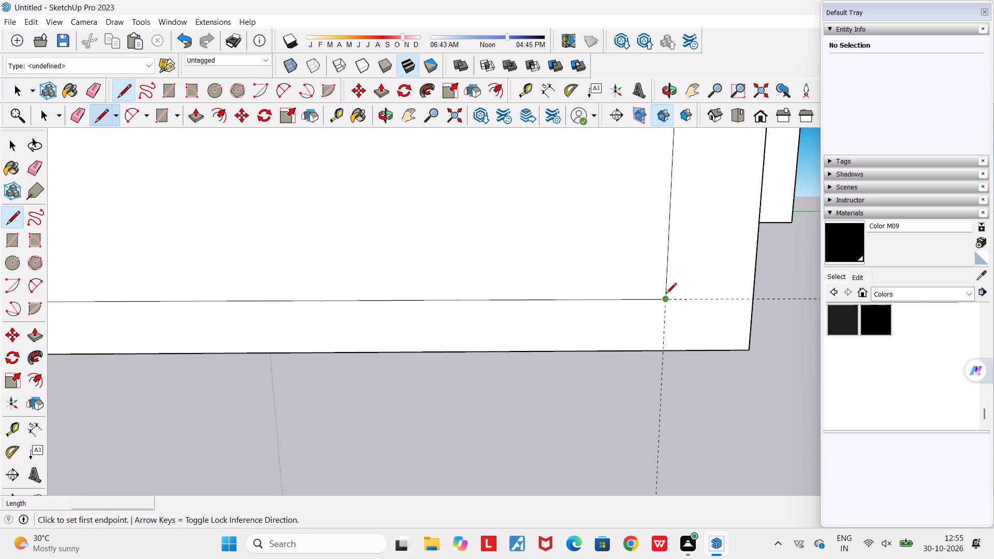
pyautogui.click(666, 300)
pyautogui.click(667, 347)
pyautogui.scroll(-12, 733, 401)
pyautogui.press('space')
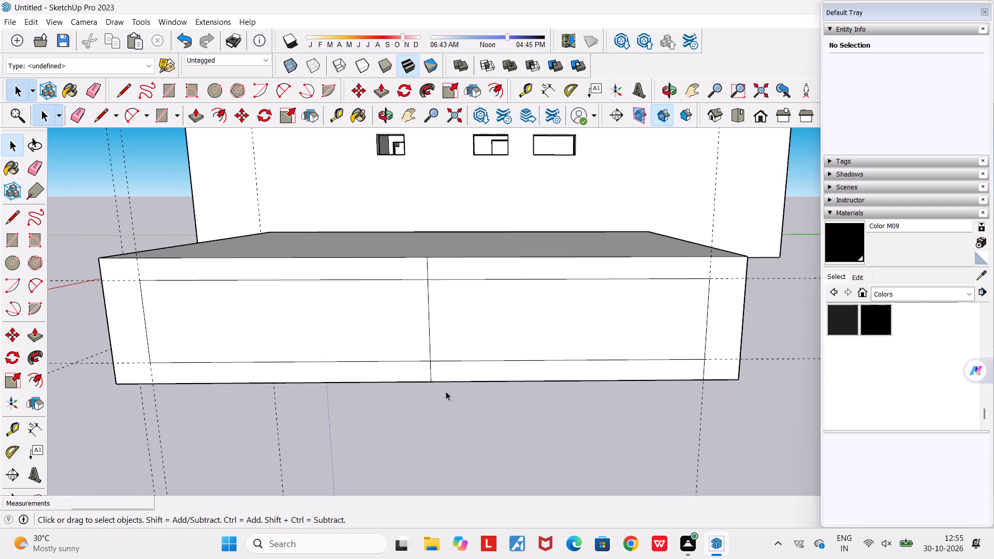
# Draw a matching 0.15 m vertical line from the other rectangle's lower outer corner down to the bottom edge.
pyautogui.scroll(9, 126, 388)
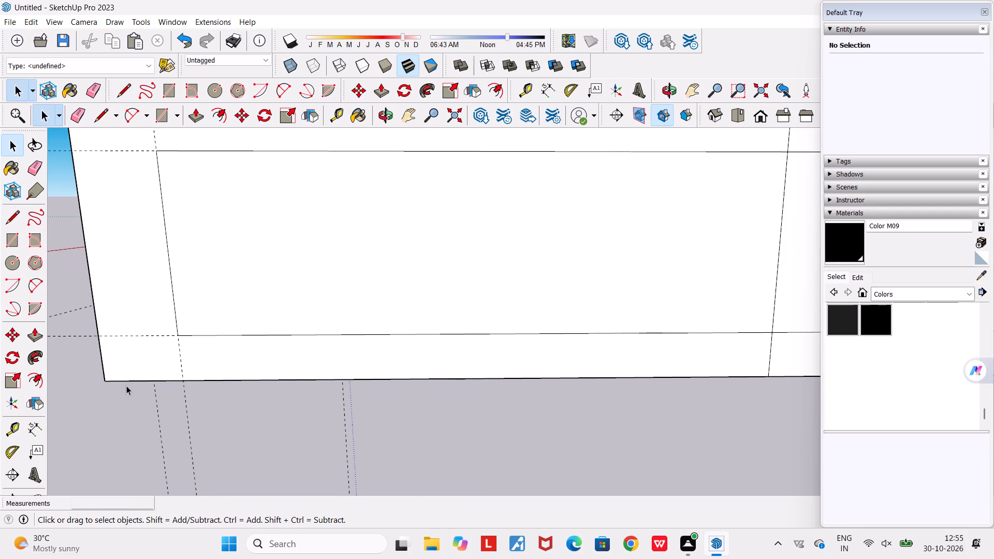
pyautogui.write('l')
pyautogui.press('space')
pyautogui.press('l')
pyautogui.press('space')
pyautogui.press('l')
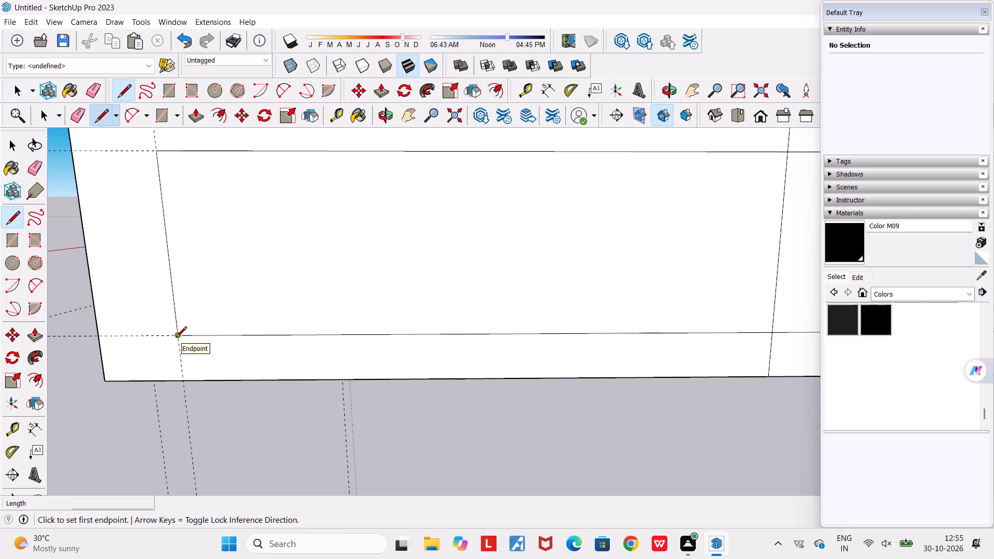
pyautogui.click(178, 335)
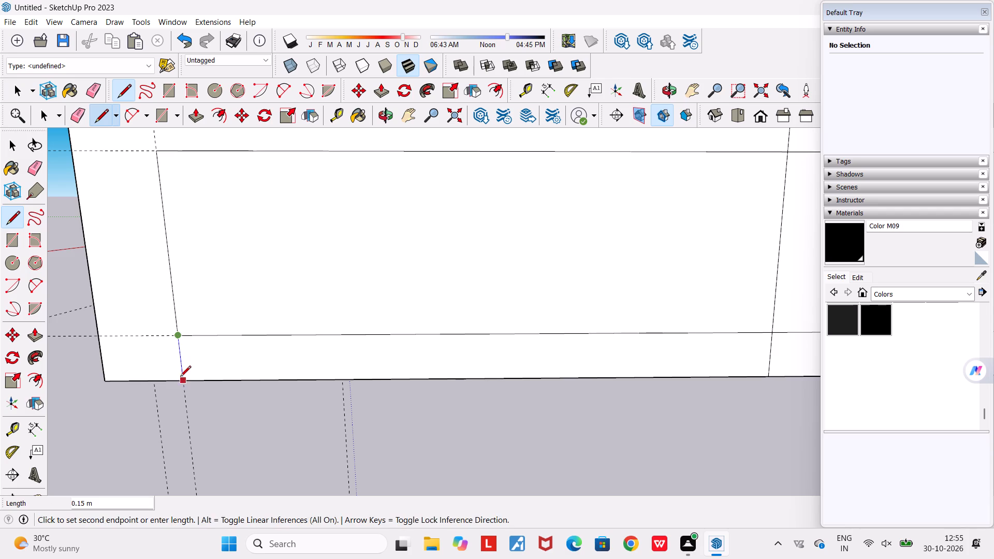
pyautogui.click(182, 379)
pyautogui.press('space')
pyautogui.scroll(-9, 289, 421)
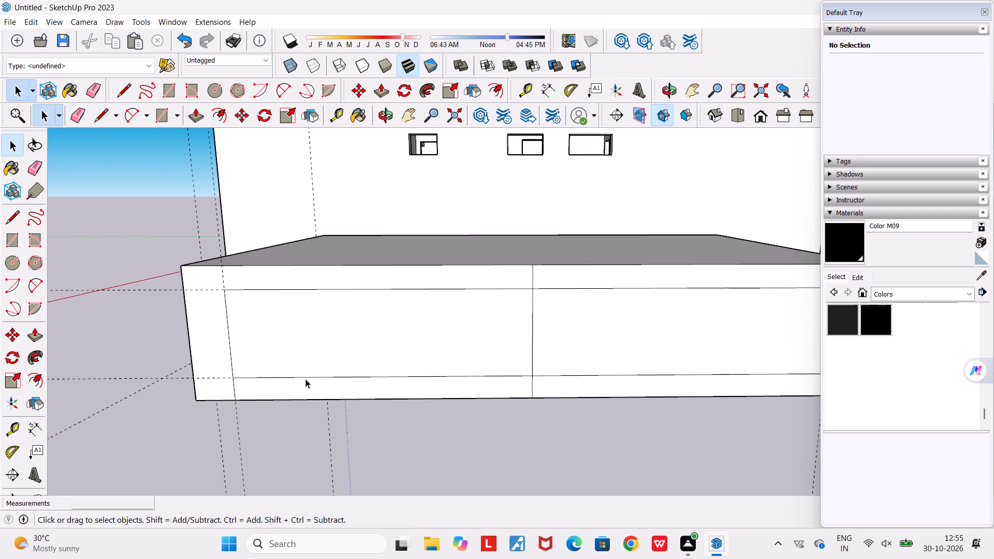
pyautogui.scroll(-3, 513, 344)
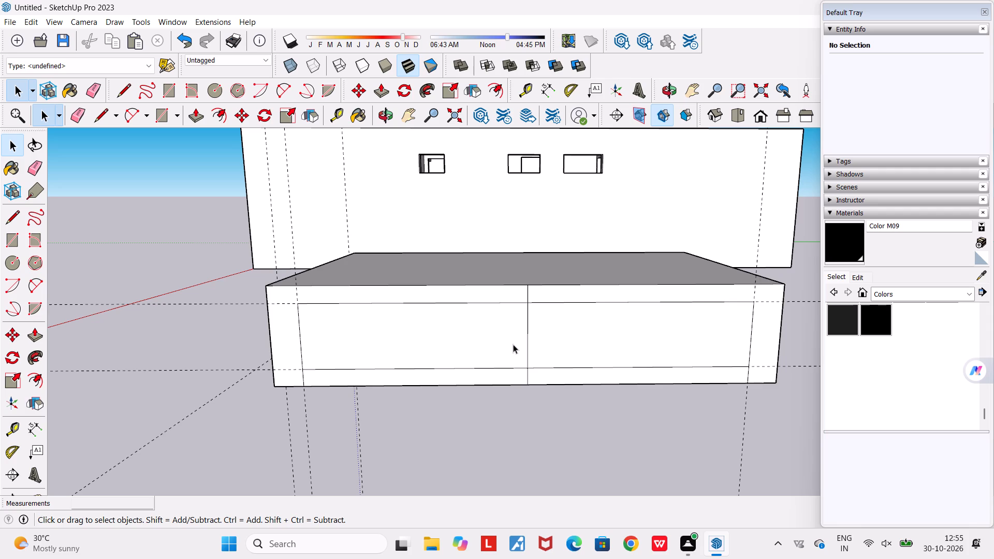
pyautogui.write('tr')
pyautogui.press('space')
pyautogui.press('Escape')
# Erase all segments of the vertical centre line on the front face, joining the two rectangles into one panel.
pyautogui.press('e')
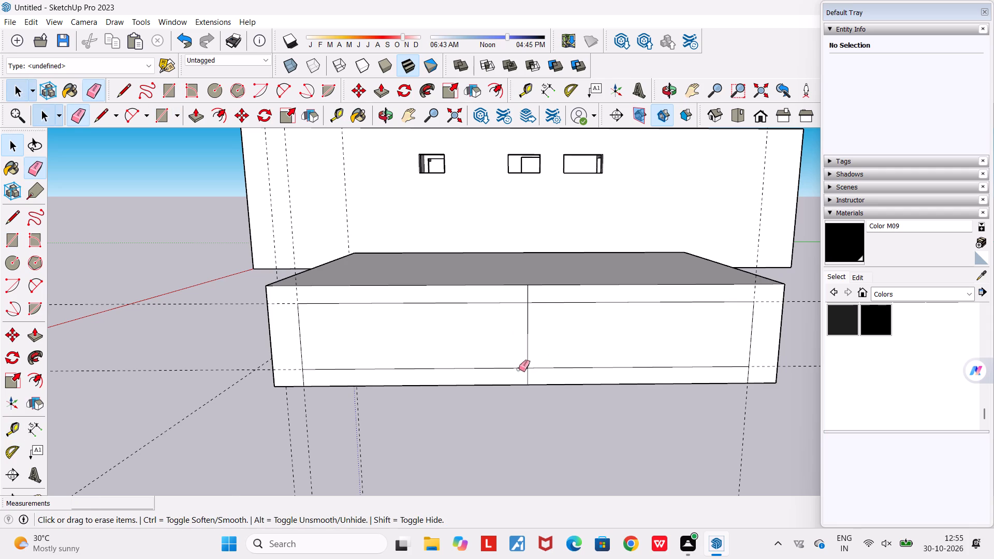
pyautogui.scroll(3, 527, 295)
pyautogui.click(529, 296)
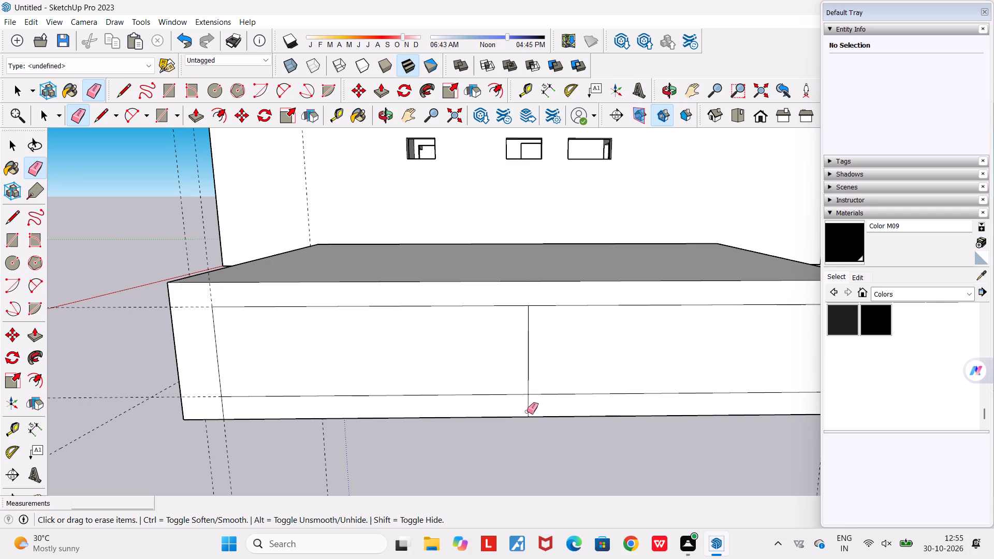
pyautogui.moveTo(526, 409); pyautogui.dragTo(531, 411)
pyautogui.scroll(-6, 517, 404)
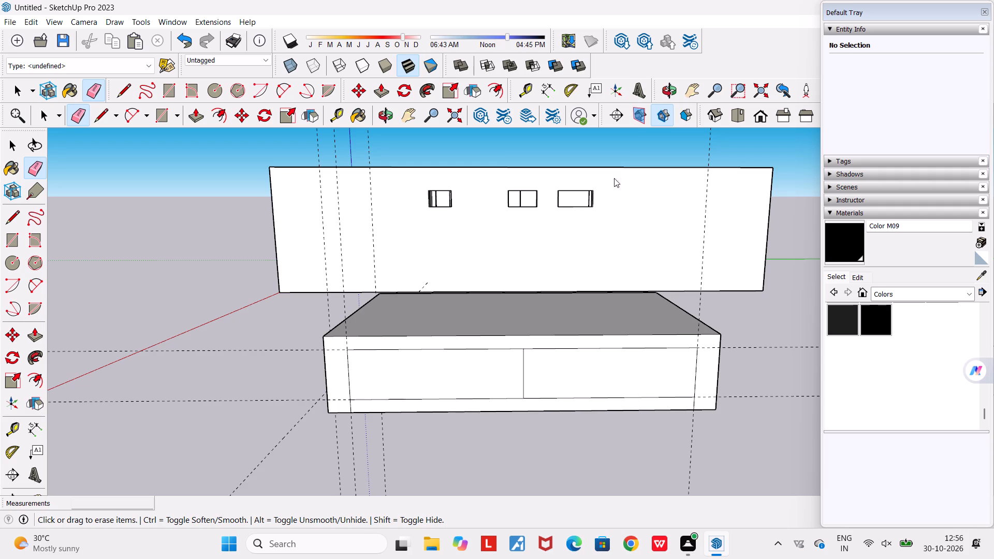
pyautogui.scroll(2, 524, 364)
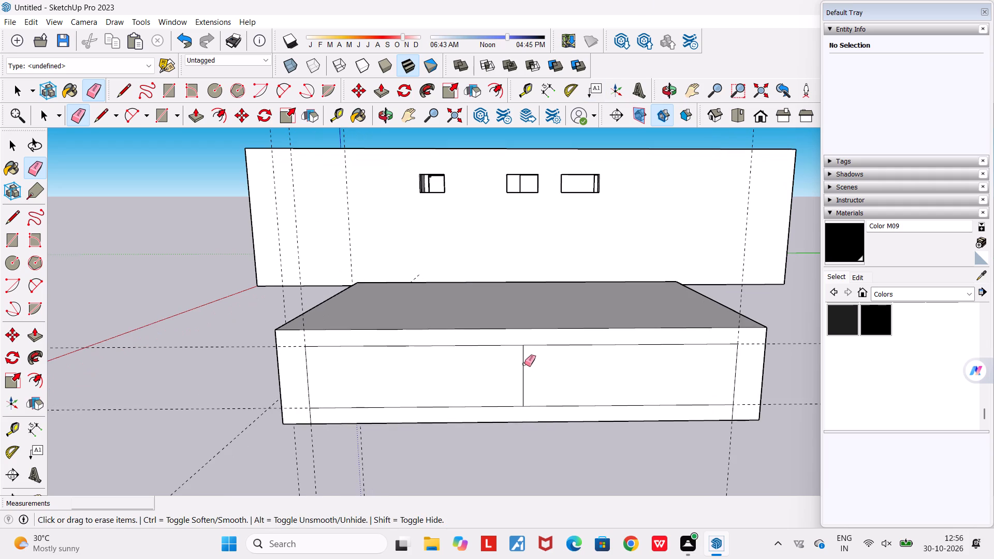
pyautogui.moveTo(527, 365); pyautogui.dragTo(519, 361)
pyautogui.scroll(-3, 519, 361)
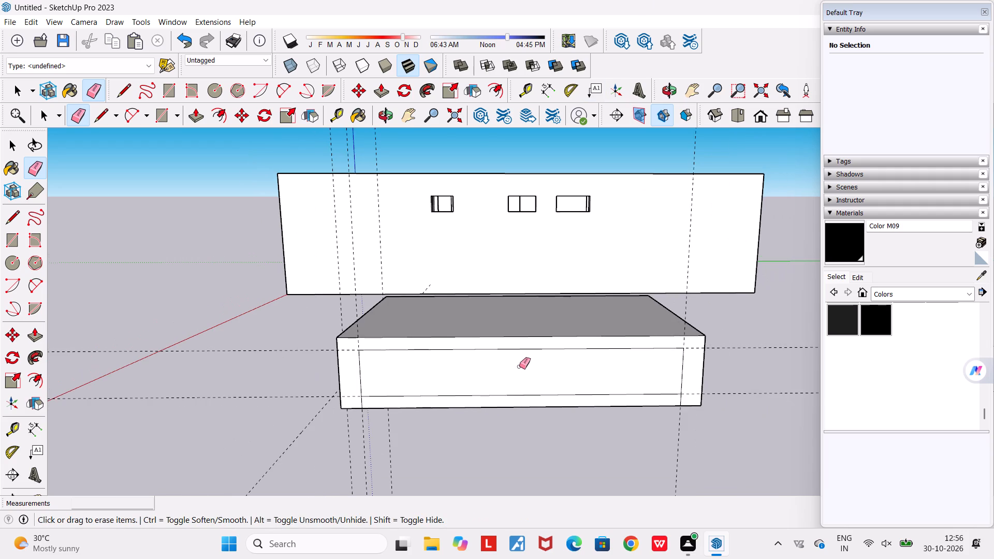
# Erase all the remaining dashed guides around the box.
pyautogui.scroll(2, 519, 366)
pyautogui.scroll(-8, 519, 366)
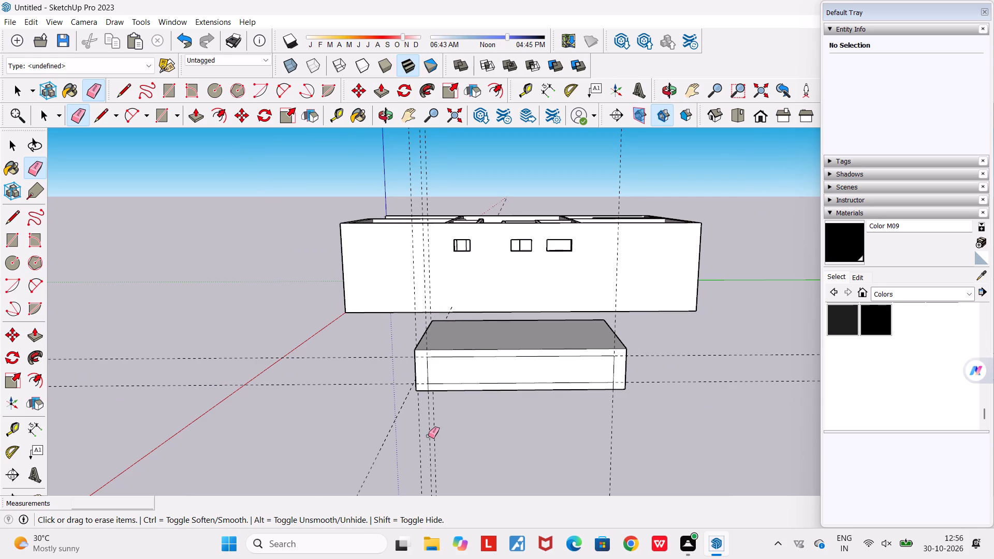
pyautogui.moveTo(443, 435); pyautogui.dragTo(366, 354)
pyautogui.moveTo(635, 447); pyautogui.dragTo(596, 447)
pyautogui.scroll(1, 592, 444)
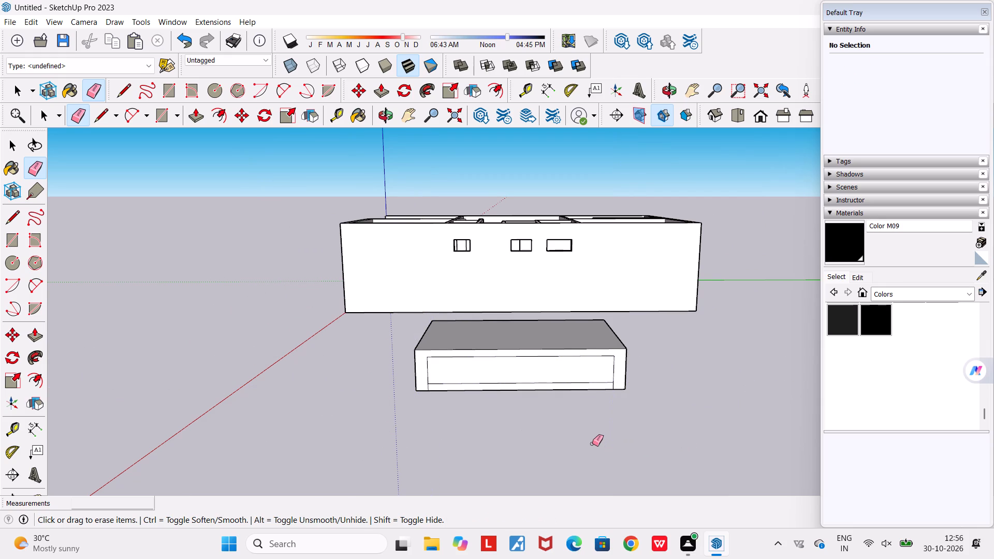
pyautogui.moveTo(572, 425); pyautogui.dragTo(578, 424, button='middle')
pyautogui.scroll(3, 564, 415)
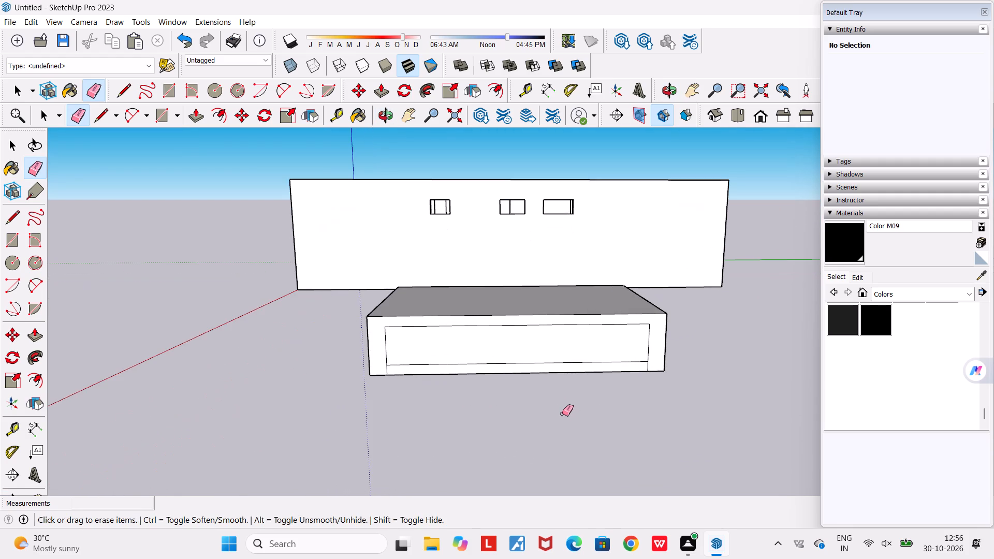
pyautogui.moveTo(558, 411); pyautogui.dragTo(456, 424, button='middle')
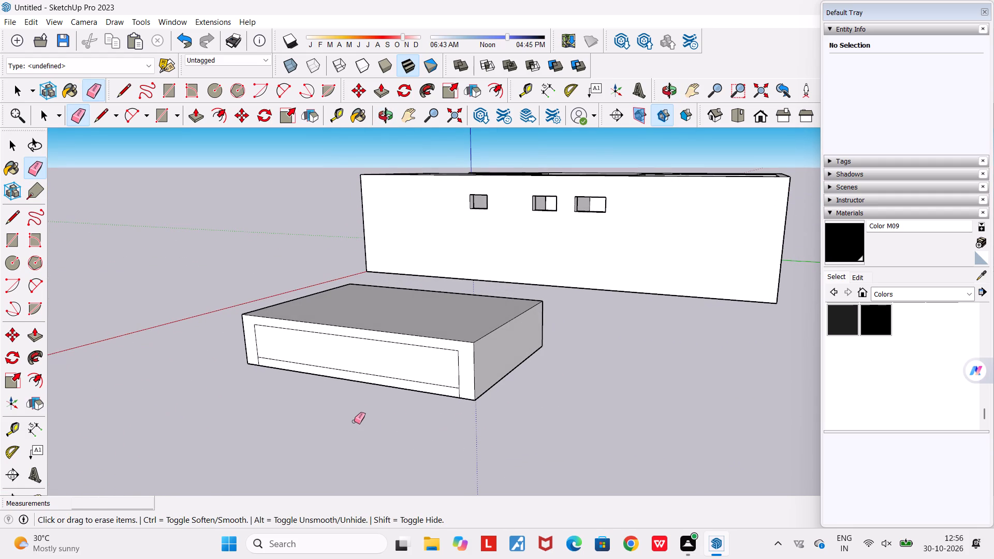
pyautogui.scroll(4, 272, 371)
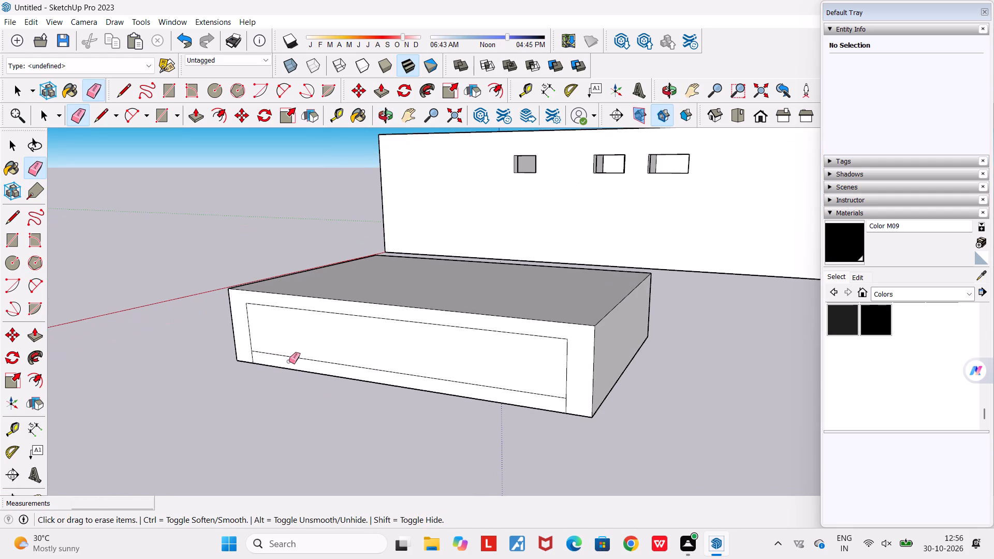
pyautogui.press('space')
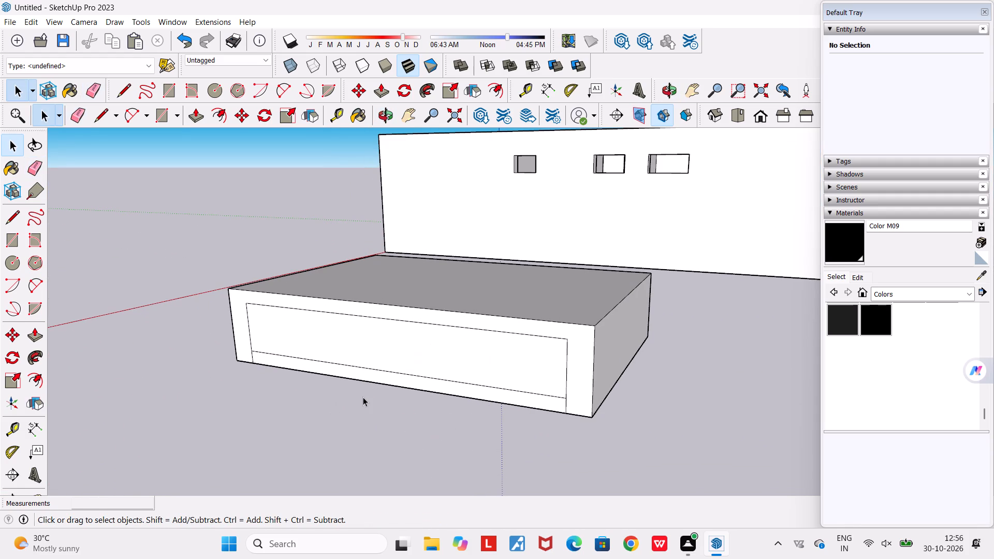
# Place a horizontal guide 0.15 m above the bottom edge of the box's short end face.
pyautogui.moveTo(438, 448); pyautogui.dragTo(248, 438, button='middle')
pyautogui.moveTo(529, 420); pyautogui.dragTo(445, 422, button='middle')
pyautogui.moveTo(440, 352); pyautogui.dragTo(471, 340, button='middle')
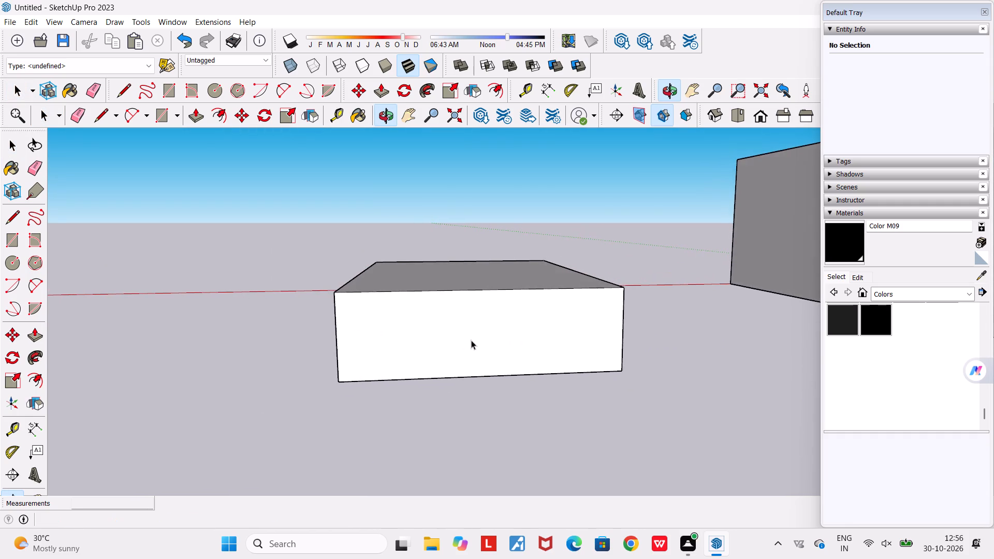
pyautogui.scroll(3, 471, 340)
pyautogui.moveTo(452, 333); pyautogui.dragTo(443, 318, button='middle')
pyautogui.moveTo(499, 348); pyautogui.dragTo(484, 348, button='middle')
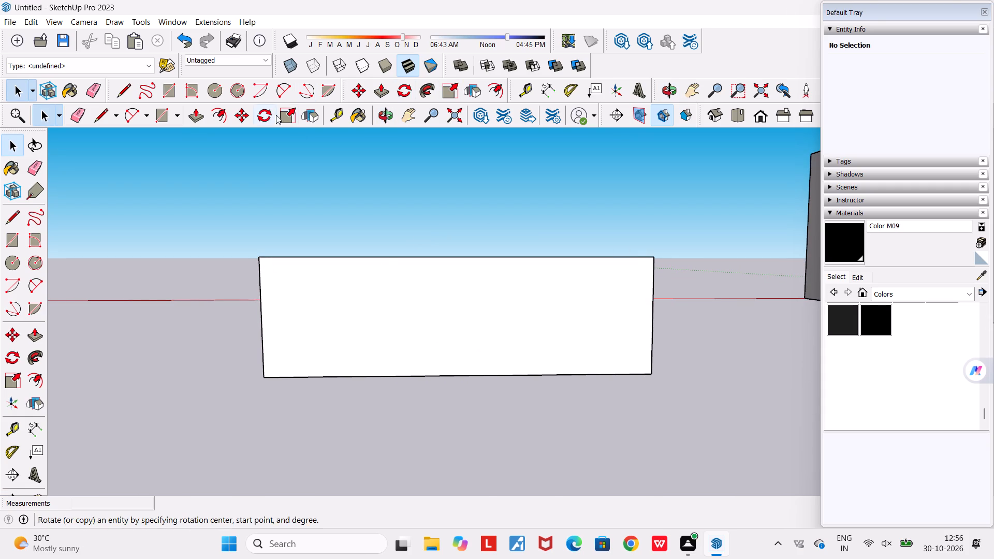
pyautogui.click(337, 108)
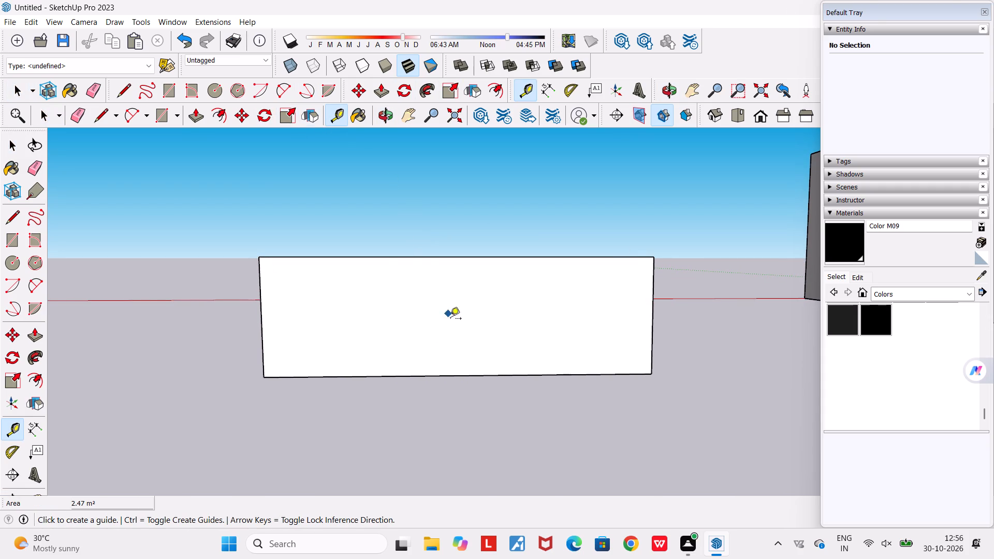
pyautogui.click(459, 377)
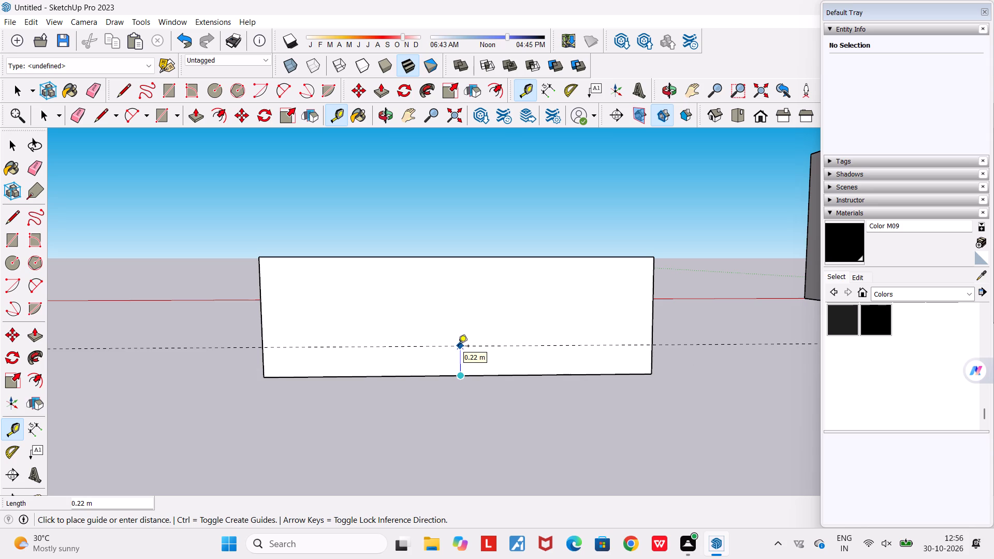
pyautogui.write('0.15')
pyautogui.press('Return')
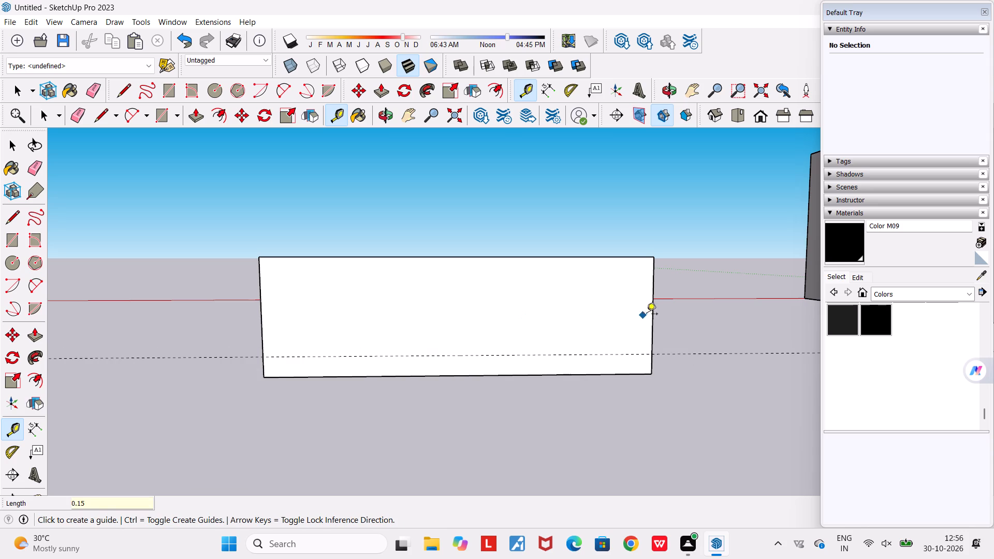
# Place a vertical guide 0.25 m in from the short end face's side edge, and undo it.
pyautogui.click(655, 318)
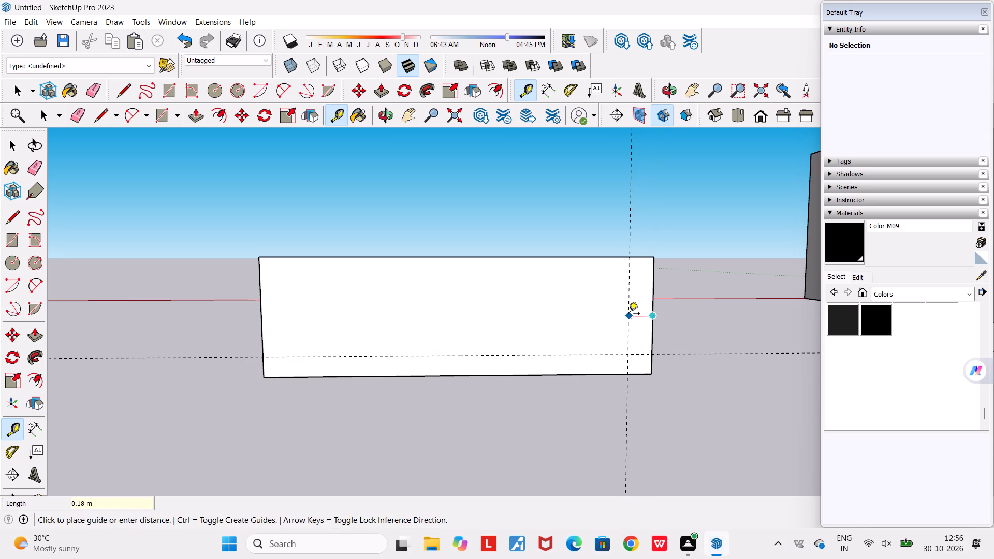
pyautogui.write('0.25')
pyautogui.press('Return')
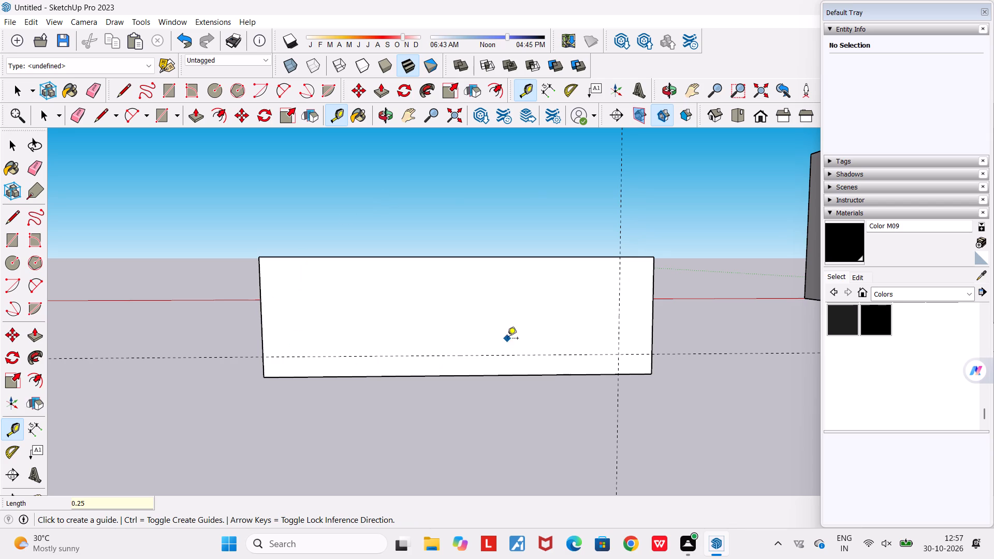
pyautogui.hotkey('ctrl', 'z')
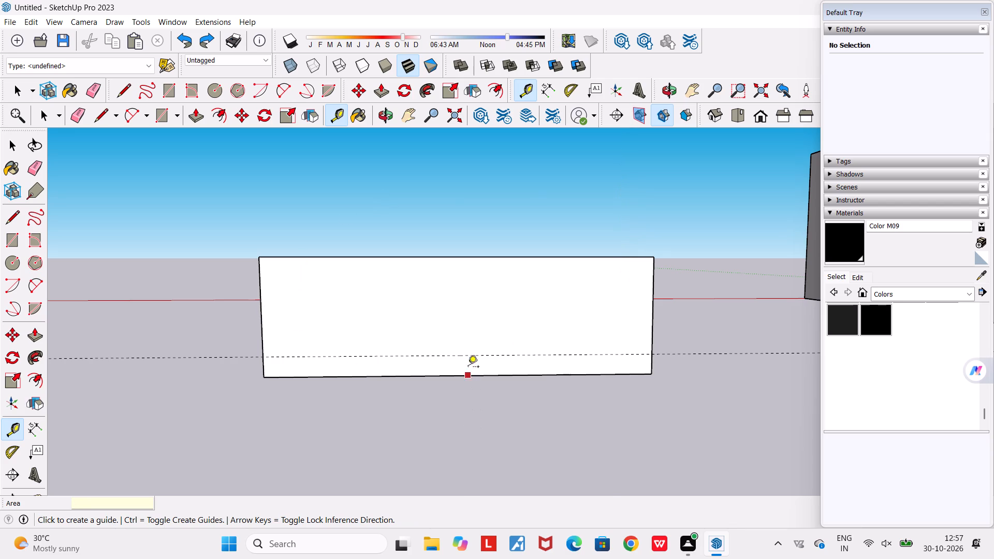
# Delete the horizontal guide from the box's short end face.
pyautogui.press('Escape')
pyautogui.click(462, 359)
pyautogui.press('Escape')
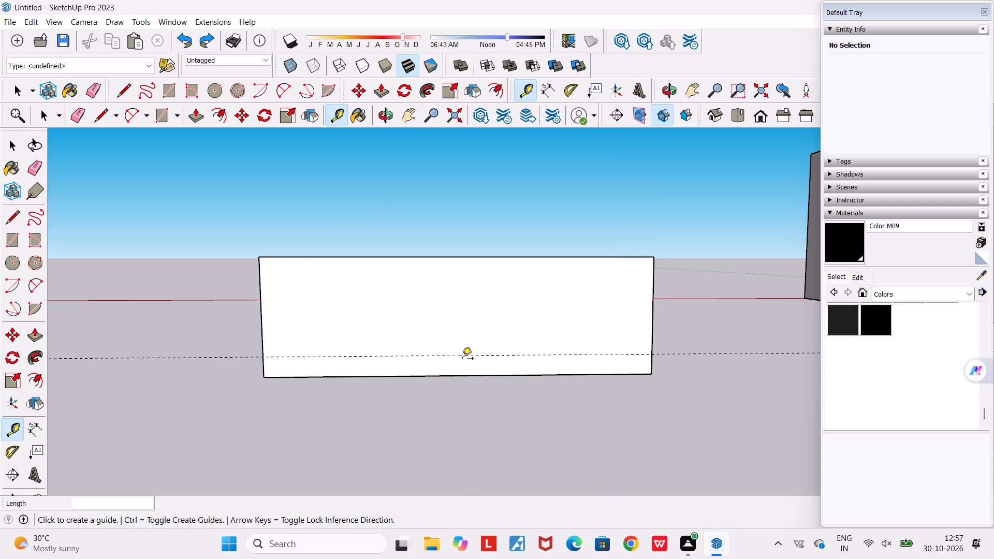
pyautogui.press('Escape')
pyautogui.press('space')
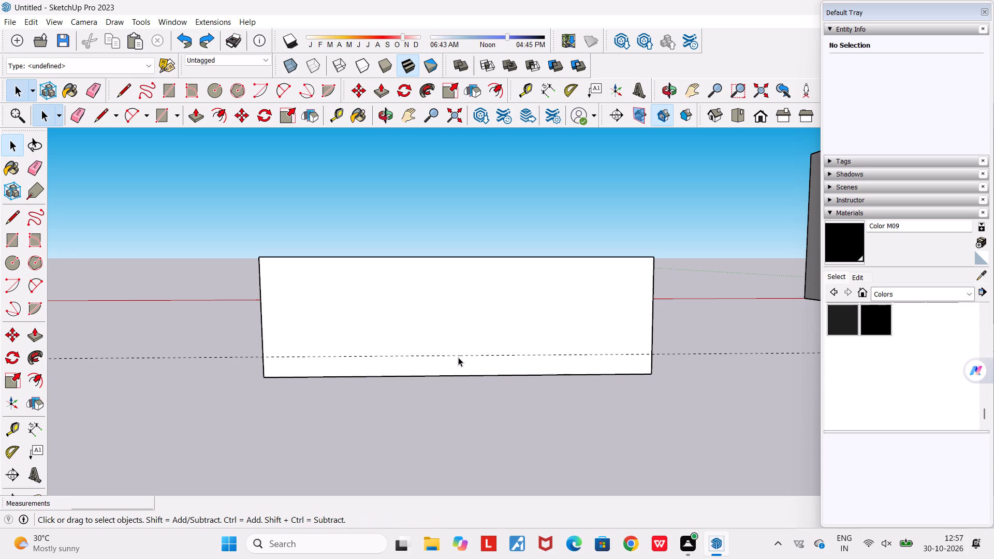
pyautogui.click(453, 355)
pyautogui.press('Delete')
# Place a horizontal guide 0.15 m above the bottom edge of the box's opposite long face, facing the house.
pyautogui.scroll(-2, 453, 355)
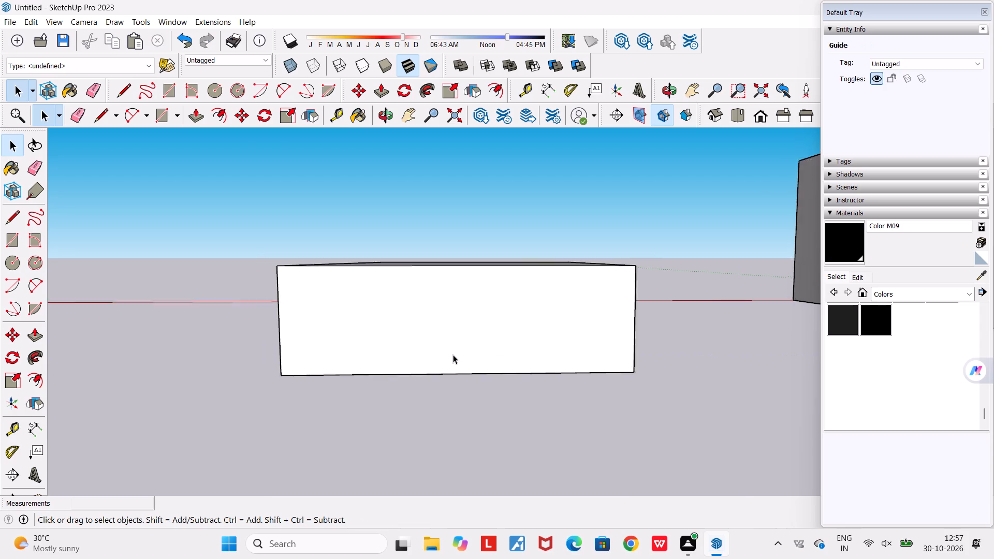
pyautogui.scroll(-3, 453, 355)
pyautogui.moveTo(498, 381); pyautogui.dragTo(216, 377, button='middle')
pyautogui.scroll(-4, 255, 380)
pyautogui.moveTo(273, 337); pyautogui.dragTo(274, 339, button='middle')
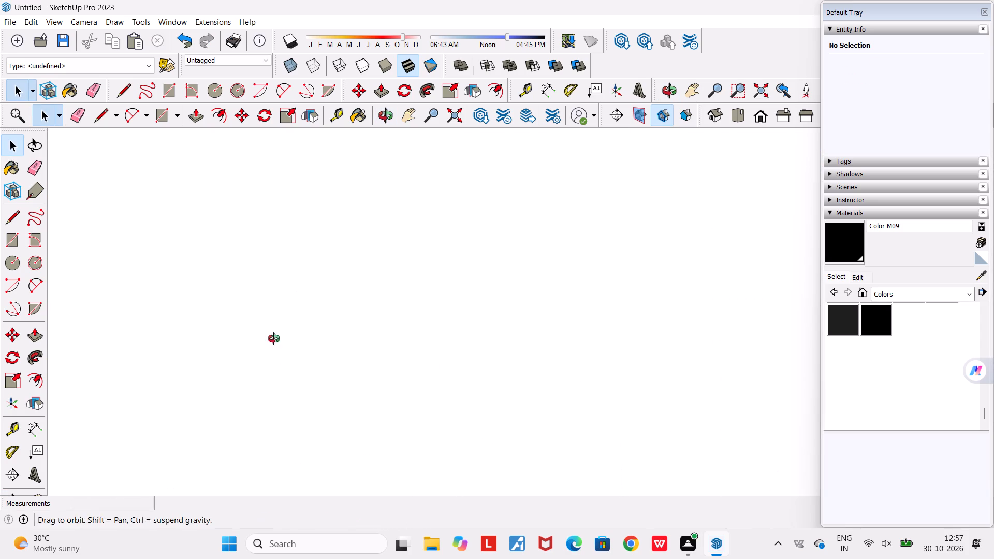
pyautogui.moveTo(274, 339); pyautogui.dragTo(295, 468, button='middle')
pyautogui.scroll(-5, 294, 468)
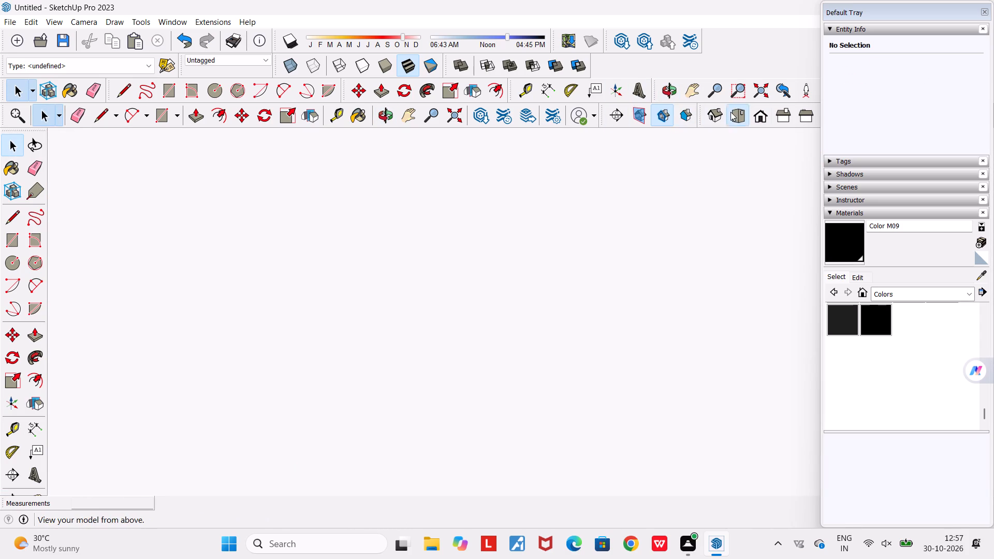
pyautogui.click(730, 112)
pyautogui.scroll(-20, 616, 179)
pyautogui.scroll(-11, 616, 179)
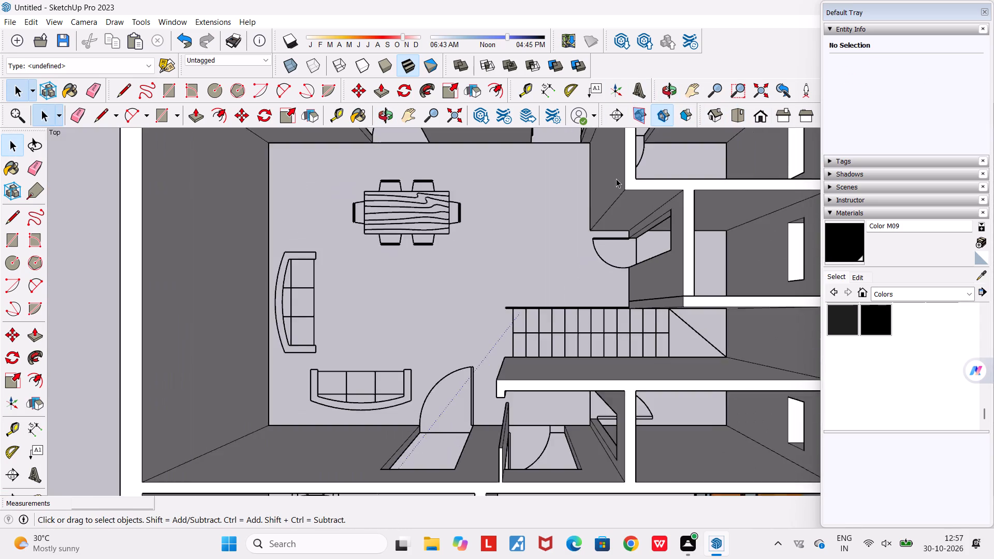
pyautogui.scroll(-20, 616, 179)
pyautogui.scroll(-20, 616, 179)
pyautogui.scroll(-2, 616, 179)
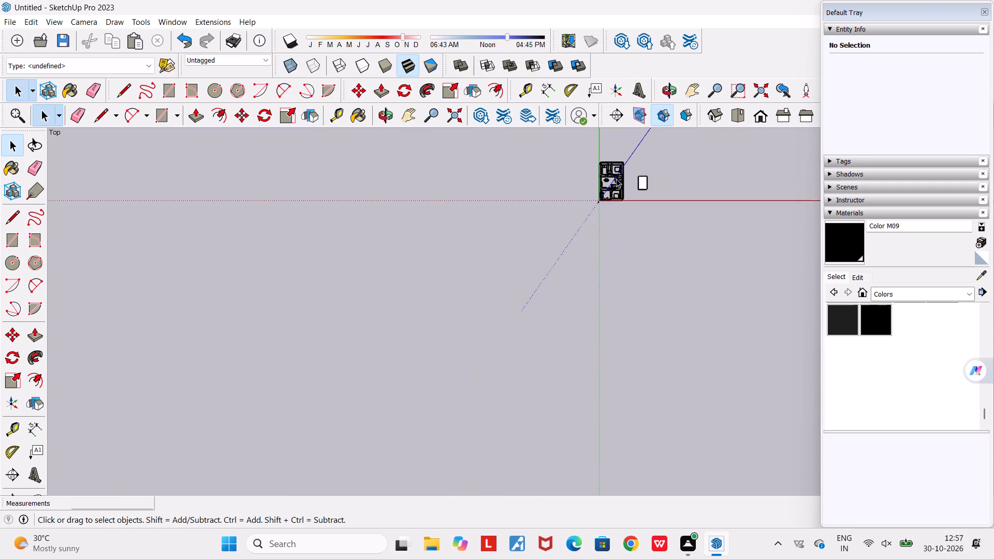
pyautogui.scroll(18, 646, 168)
pyautogui.moveTo(619, 205); pyautogui.dragTo(712, 206, button='middle')
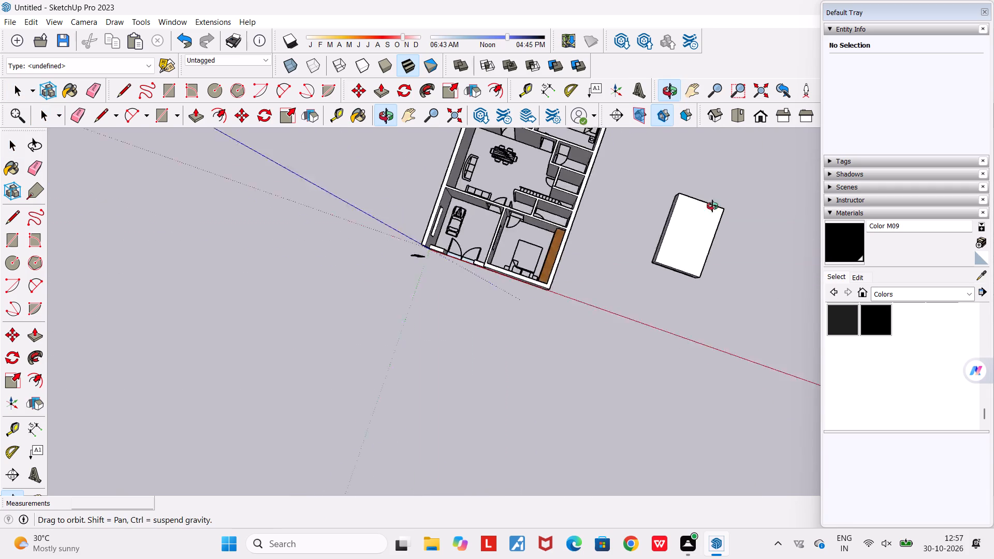
pyautogui.moveTo(712, 206); pyautogui.dragTo(752, 186, button='middle')
pyautogui.scroll(-9, 750, 185)
pyautogui.moveTo(657, 269); pyautogui.dragTo(864, 236, button='middle')
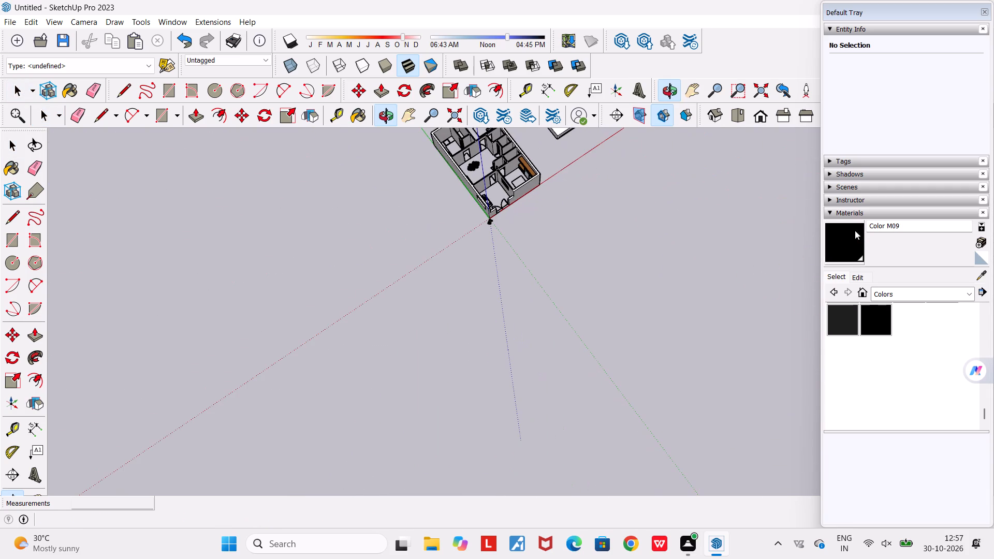
pyautogui.click(686, 92)
pyautogui.moveTo(546, 149); pyautogui.dragTo(547, 150)
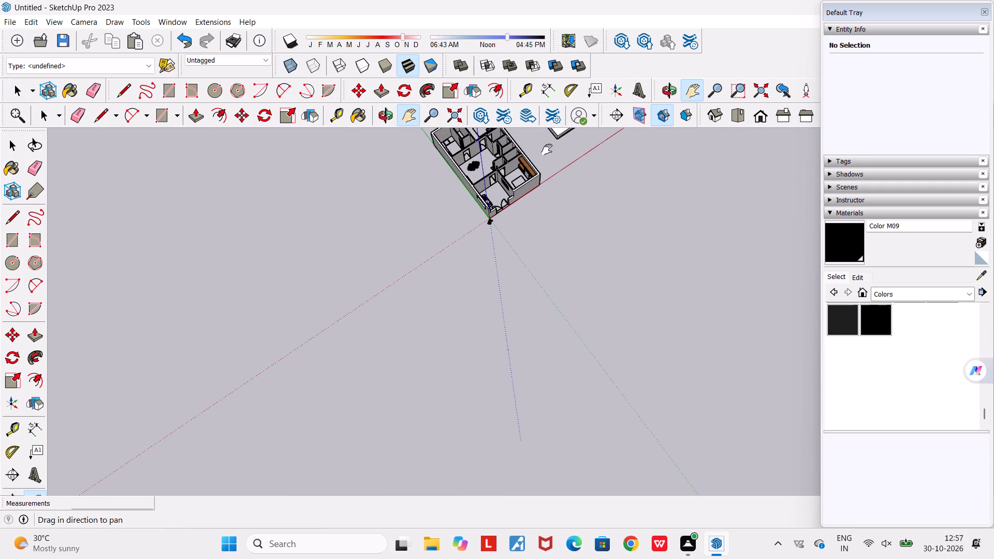
pyautogui.moveTo(547, 150); pyautogui.dragTo(499, 330)
pyautogui.moveTo(510, 306); pyautogui.dragTo(671, 226, button='middle')
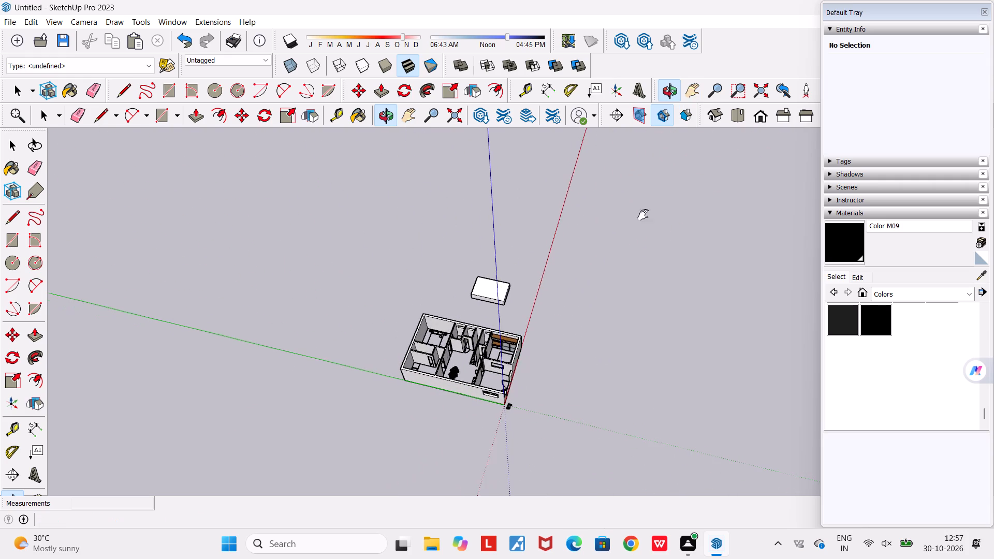
pyautogui.scroll(9, 478, 277)
pyautogui.moveTo(496, 321); pyautogui.dragTo(521, 264, button='middle')
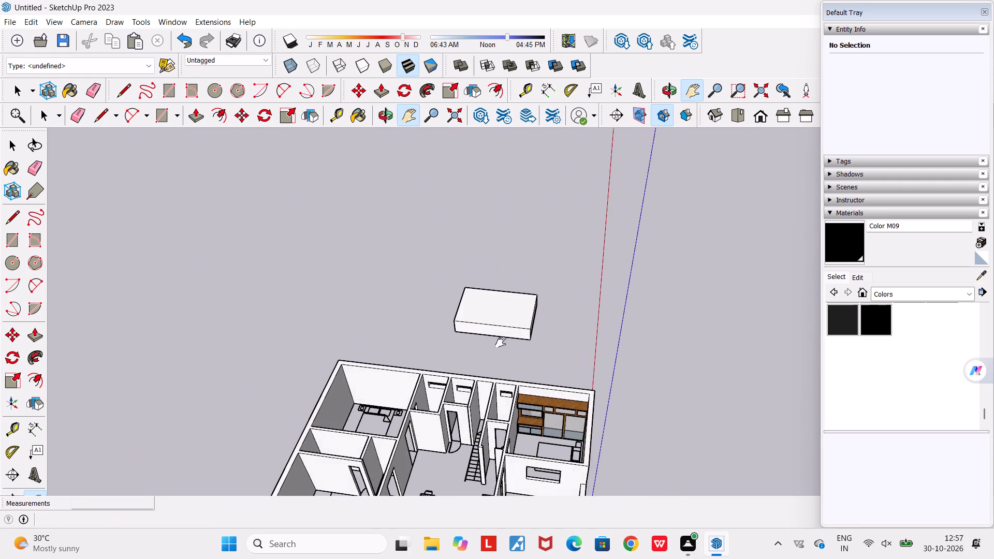
pyautogui.scroll(9, 510, 318)
pyautogui.moveTo(497, 342); pyautogui.dragTo(528, 299, button='middle')
pyautogui.scroll(3, 502, 338)
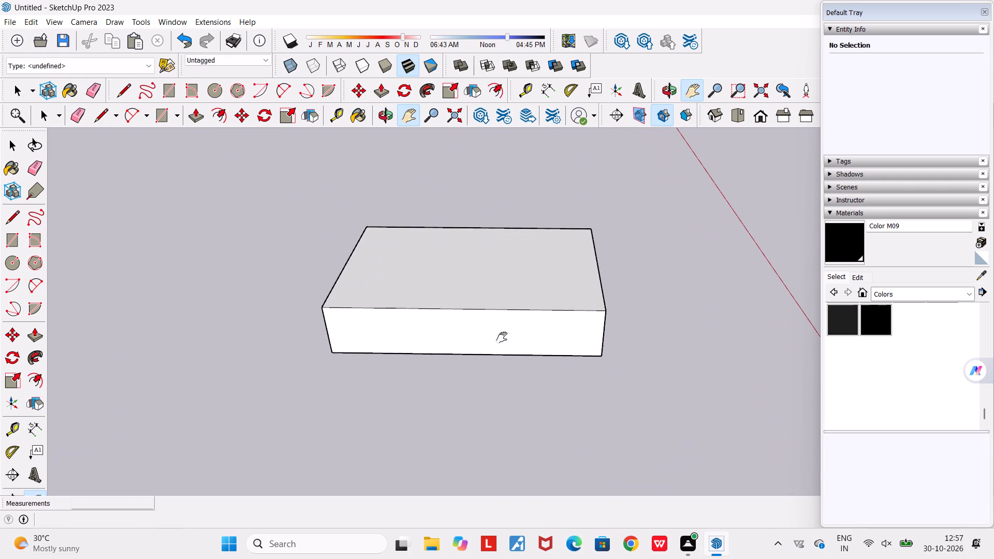
pyautogui.moveTo(501, 335); pyautogui.dragTo(540, 305, button='middle')
pyautogui.scroll(5, 532, 299)
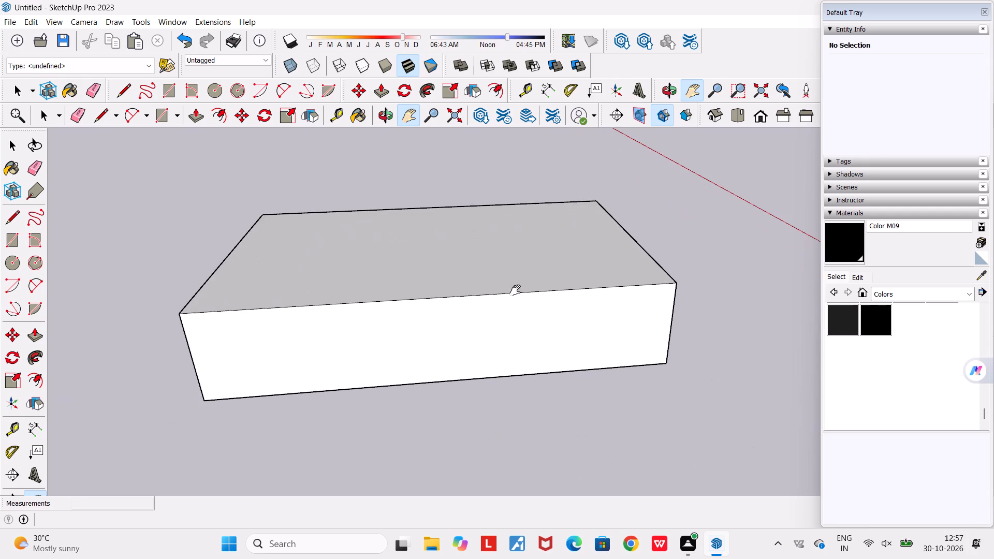
pyautogui.moveTo(511, 287); pyautogui.dragTo(467, 261, button='middle')
pyautogui.scroll(2, 426, 341)
pyautogui.moveTo(427, 340); pyautogui.dragTo(485, 327, button='middle')
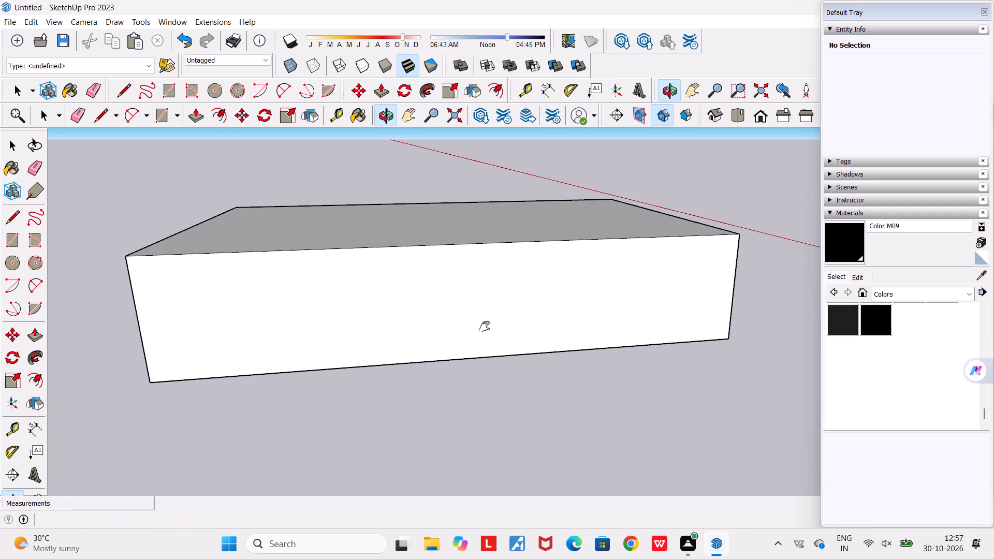
pyautogui.press('space')
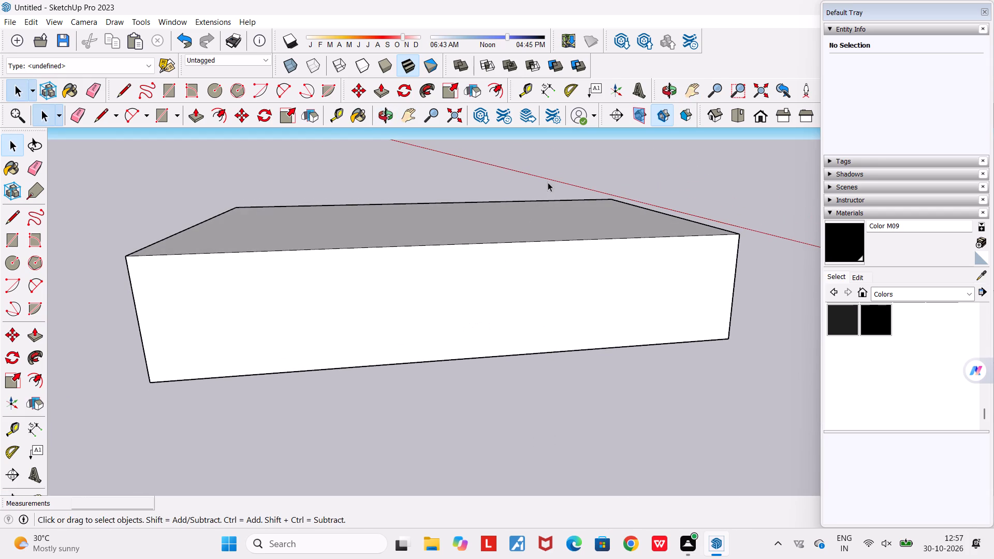
pyautogui.press('t')
pyautogui.click(469, 358)
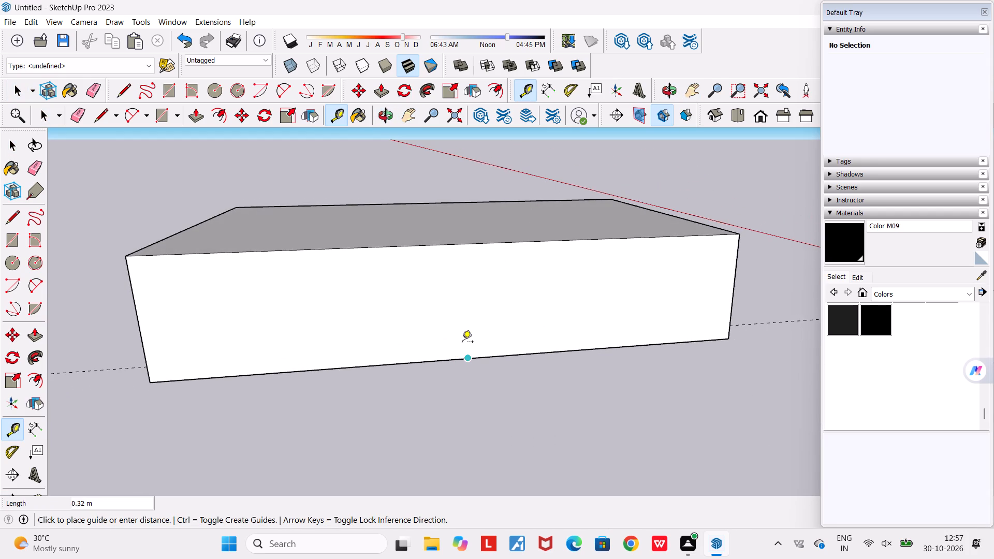
pyautogui.write('0.')
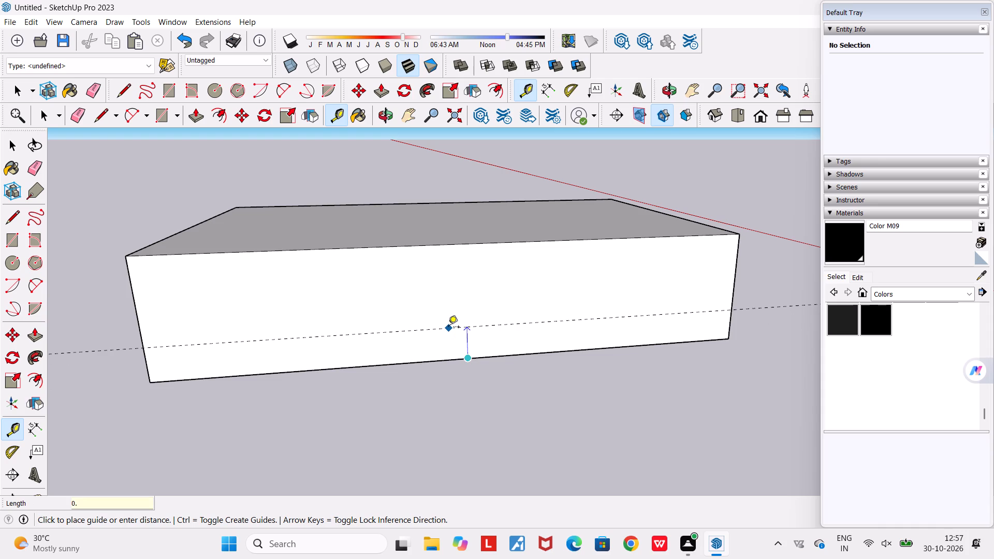
pyautogui.write('15')
pyautogui.press('Return')
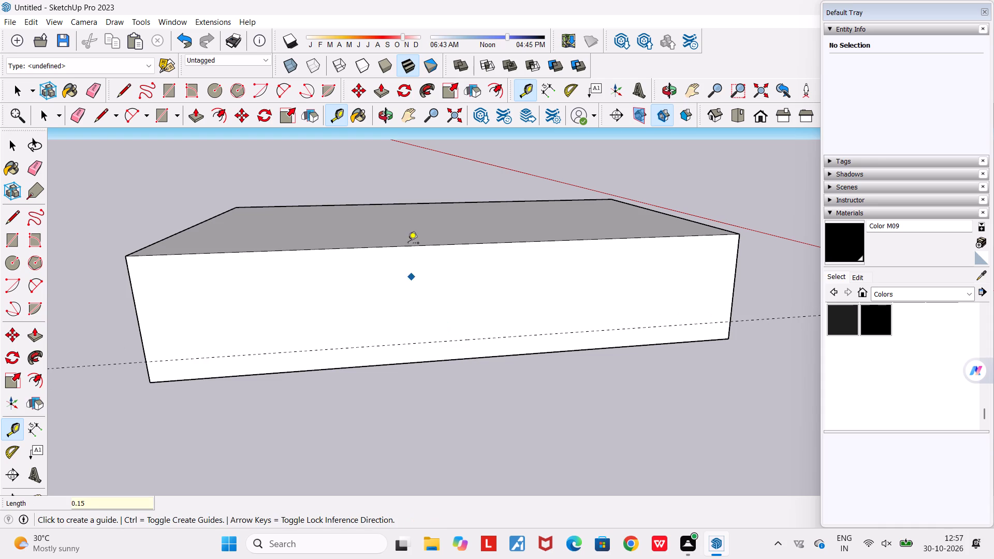
# Place vertical guides 0.25 m in from both side edges of the long face facing the house.
pyautogui.click(140, 317)
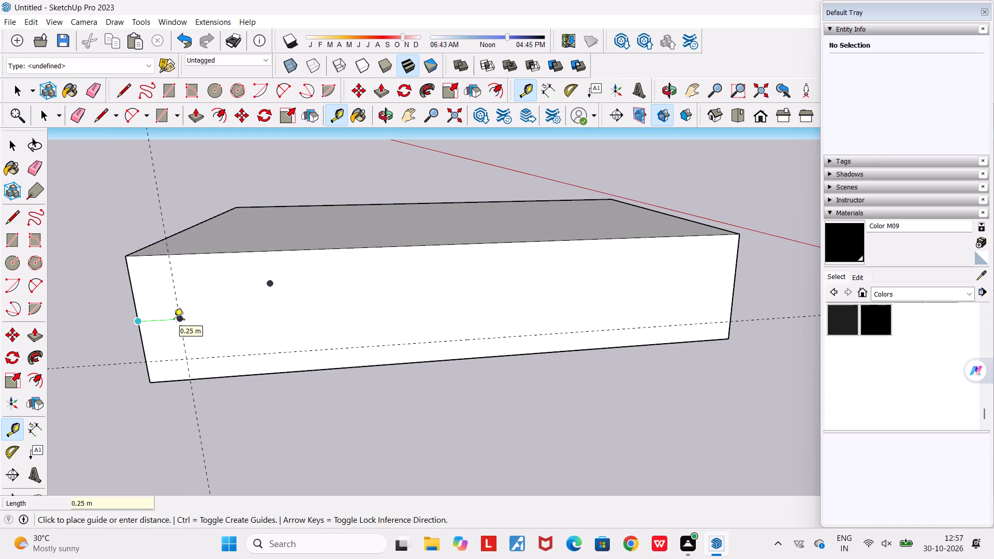
pyautogui.write('0.25')
pyautogui.press('Return')
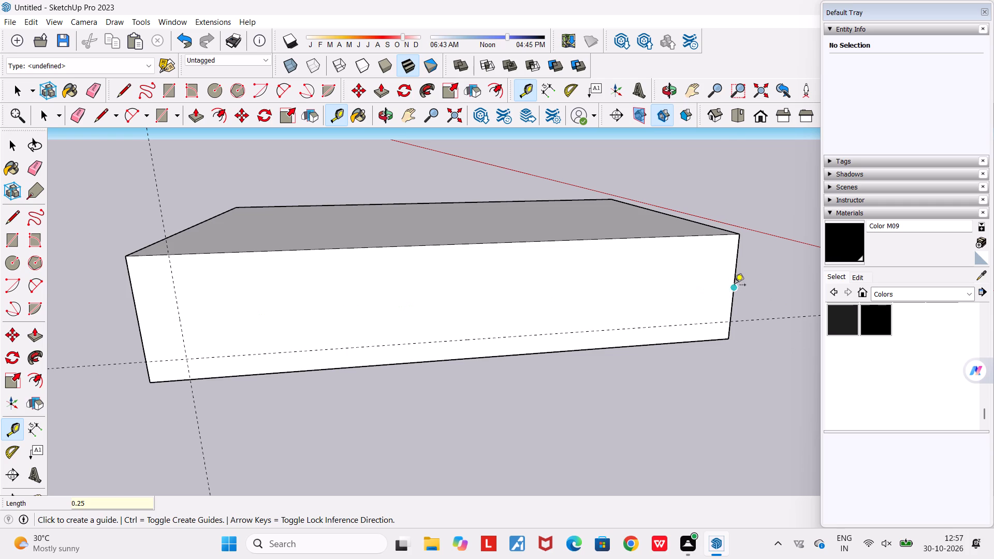
pyautogui.click(735, 286)
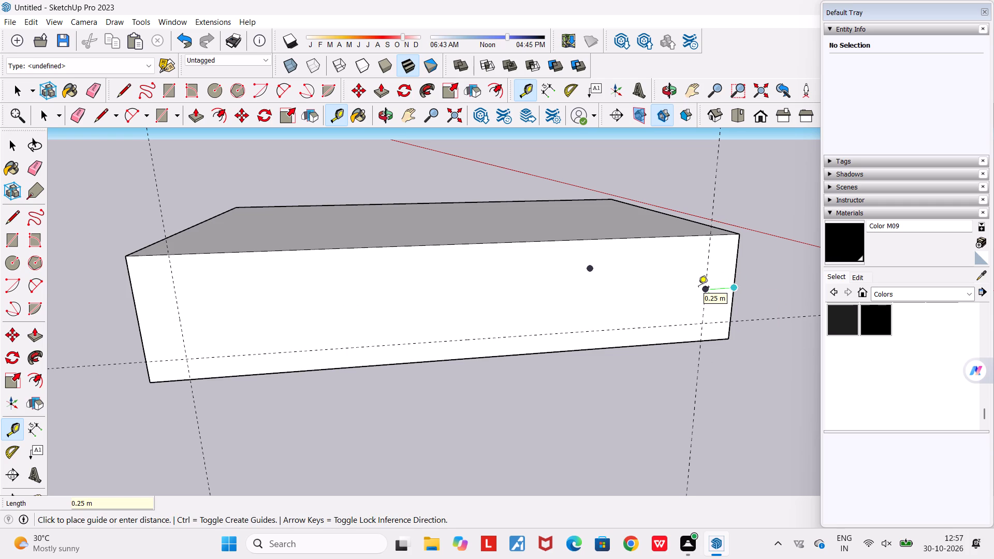
pyautogui.write('0.25')
pyautogui.press('Return')
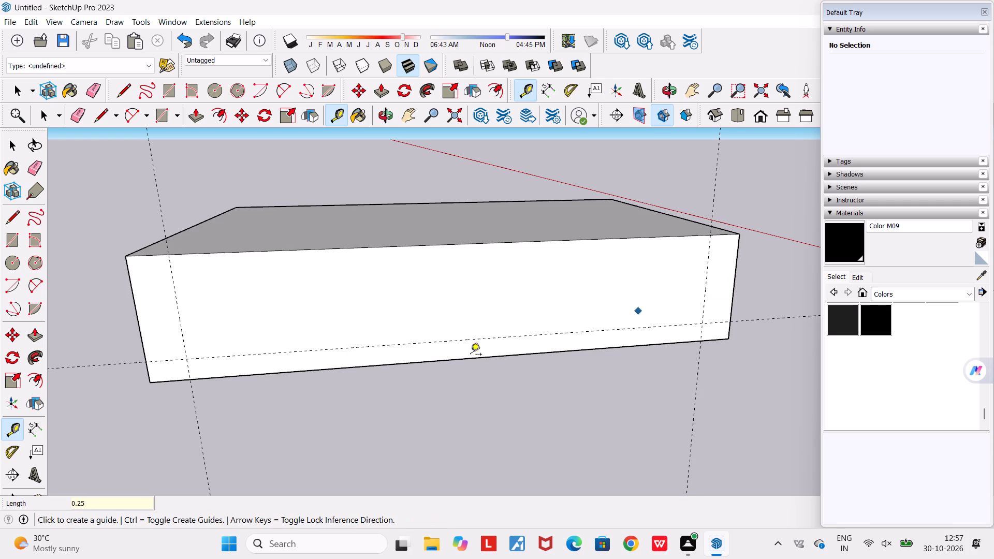
# Draw a vertical line about 0.87 m tall near the middle of the long face facing the house, from bottom edge to top edge.
pyautogui.moveTo(454, 322); pyautogui.dragTo(426, 323, button='middle')
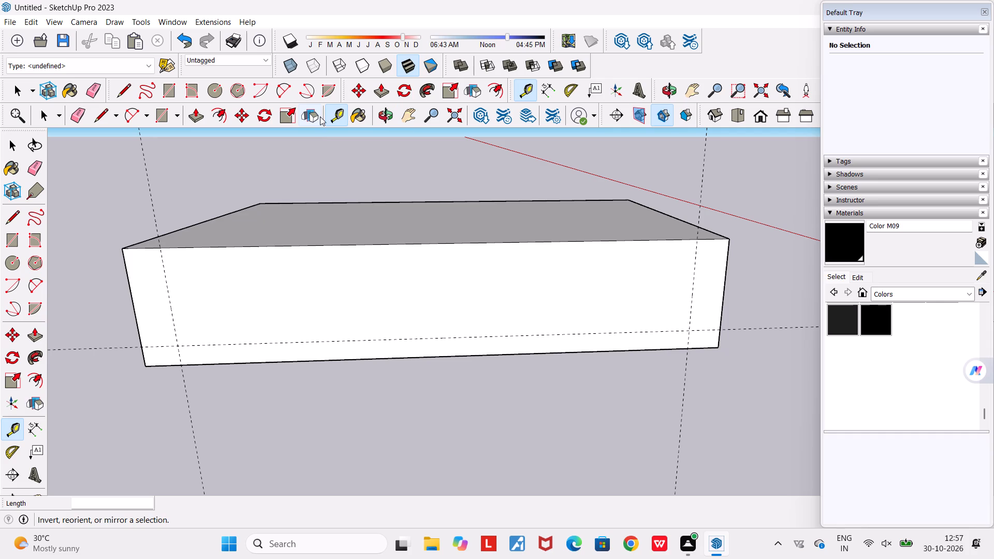
pyautogui.press('l')
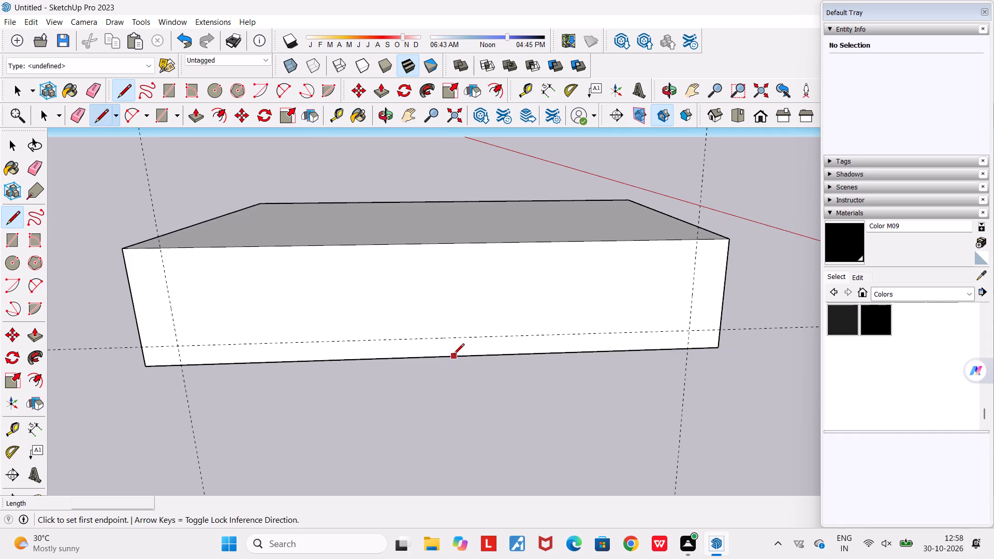
pyautogui.click(444, 357)
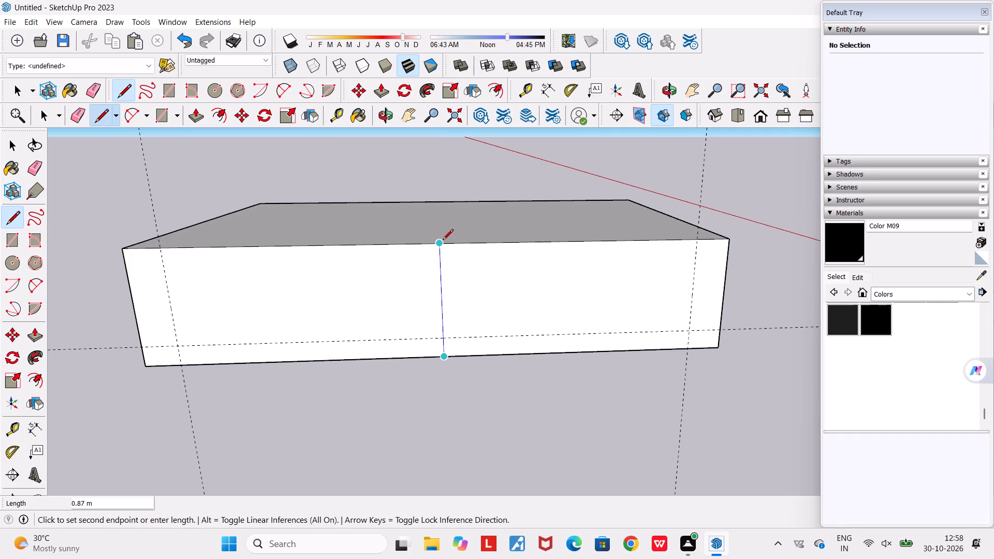
pyautogui.click(443, 241)
pyautogui.press('space')
pyautogui.scroll(3, 438, 282)
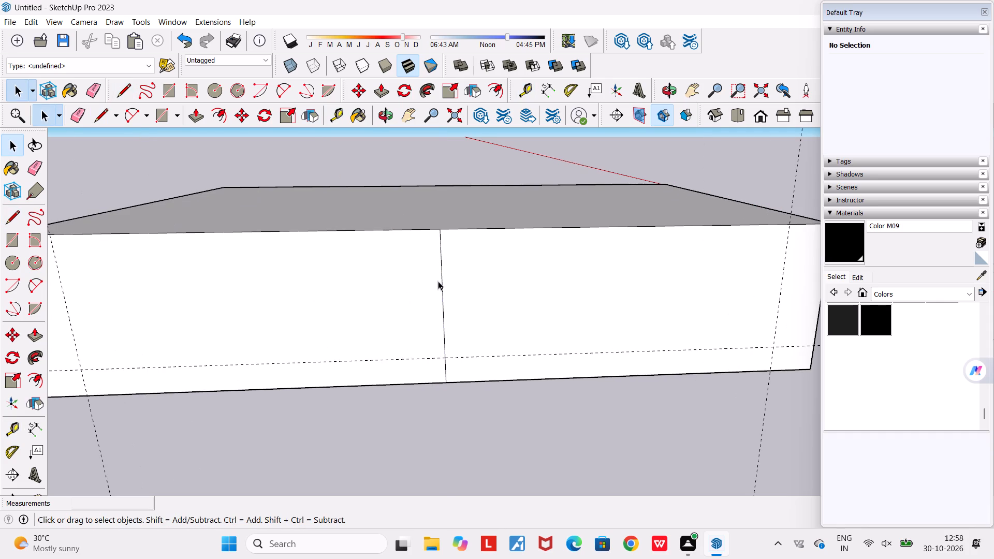
# Place a horizontal guide 0.15 m below the top edge of the long face facing the house.
pyautogui.press('t')
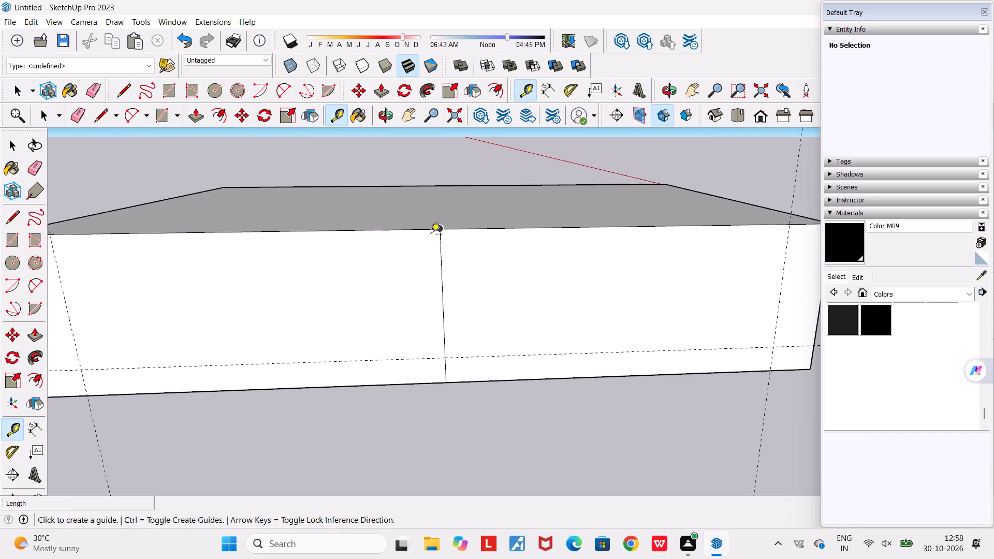
pyautogui.click(424, 232)
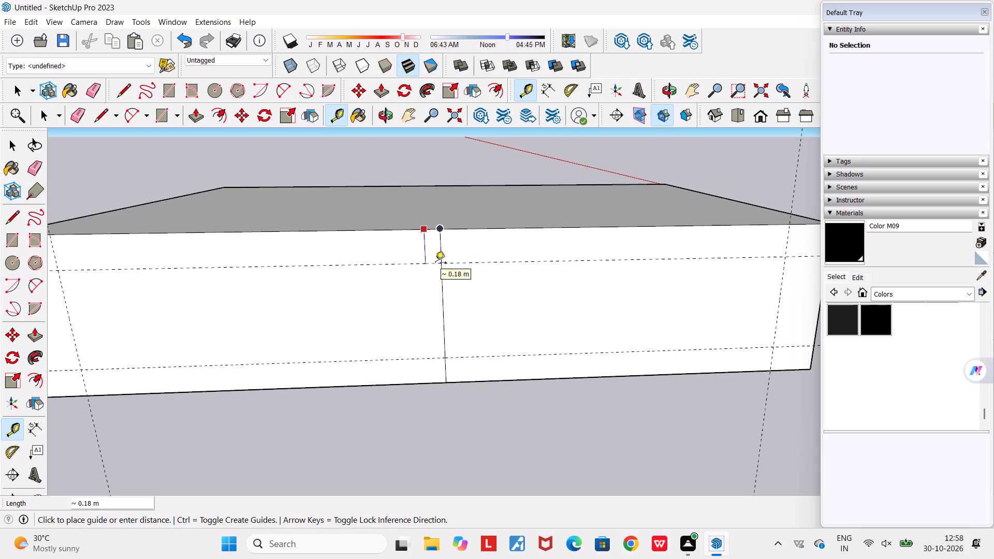
pyautogui.write('0.15')
pyautogui.press('Return')
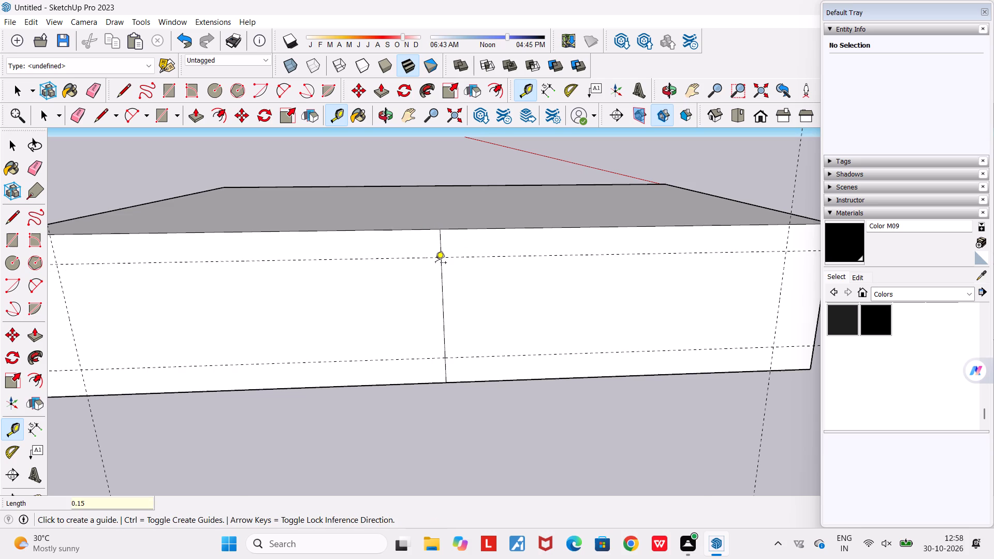
pyautogui.scroll(-5, 435, 263)
# Draw two adjoining rectangles of about 1.9 by 0.57 m inside the guides, meeting at the face's vertical centre line.
pyautogui.click(93, 81)
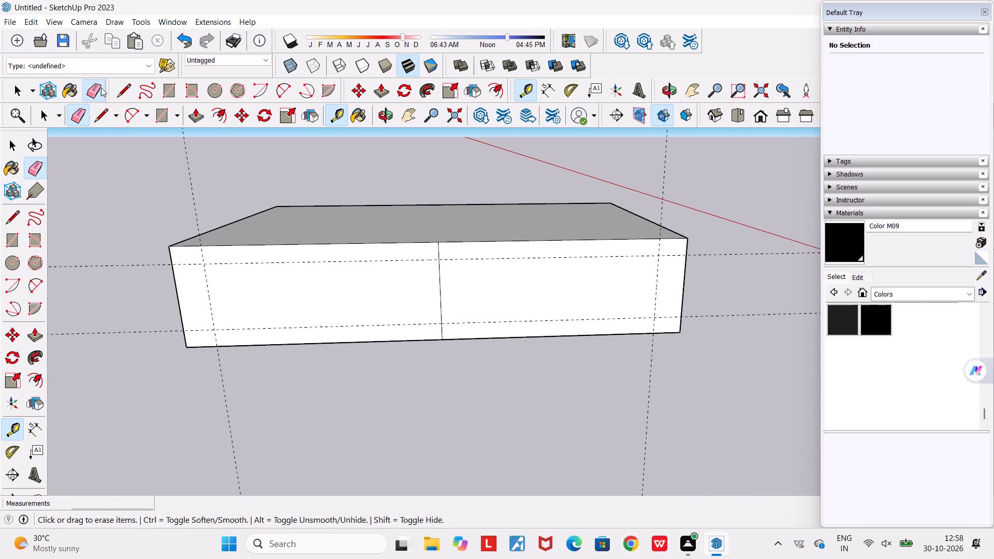
pyautogui.click(169, 90)
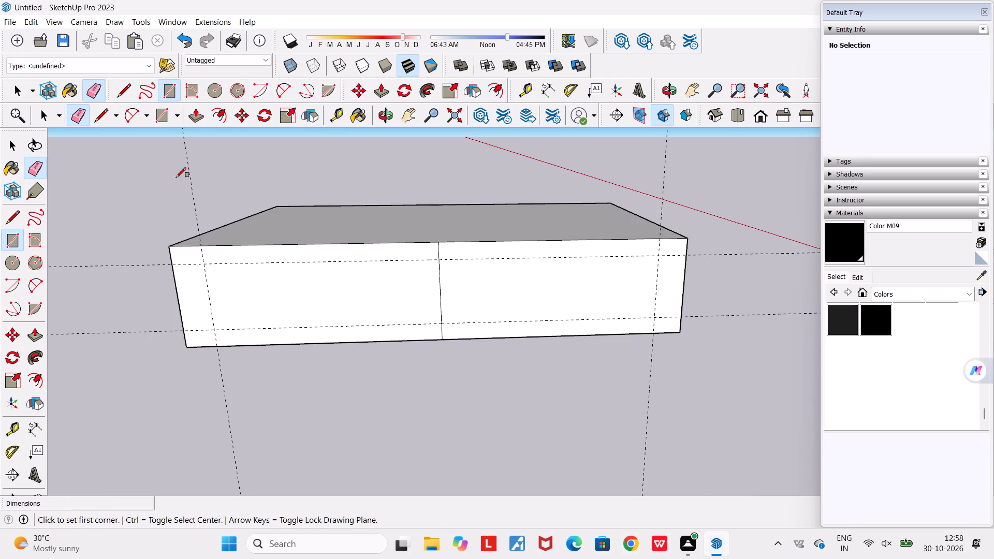
pyautogui.click(205, 261)
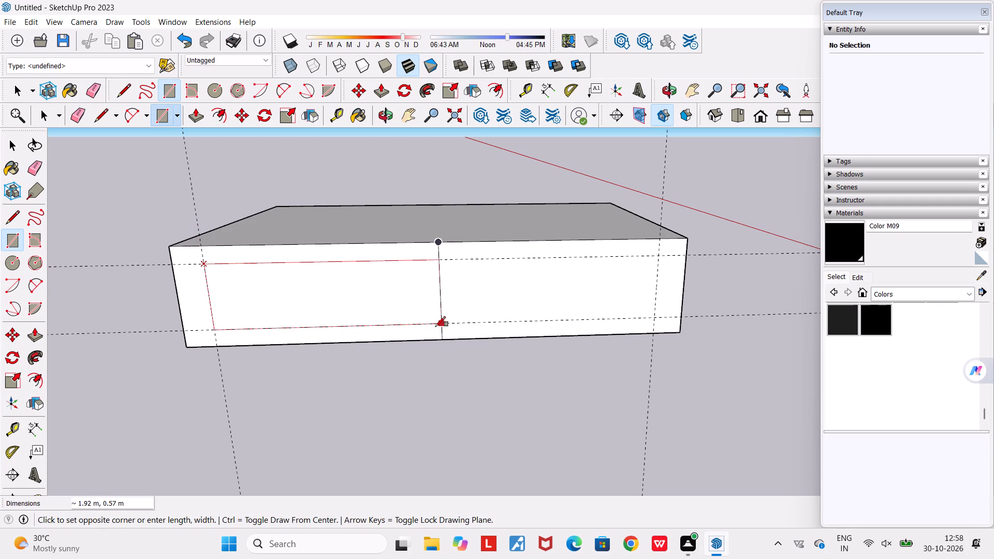
pyautogui.click(440, 320)
pyautogui.click(440, 259)
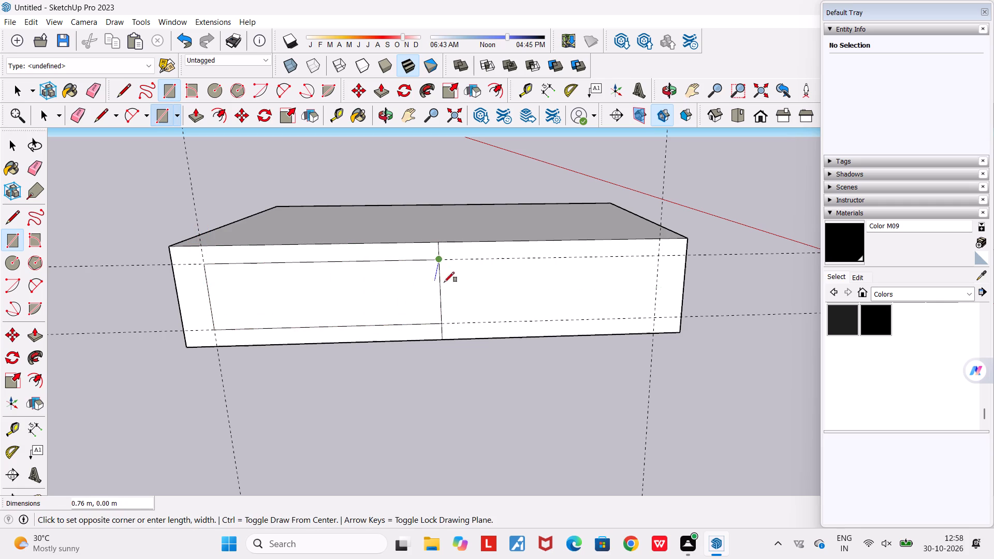
pyautogui.click(653, 315)
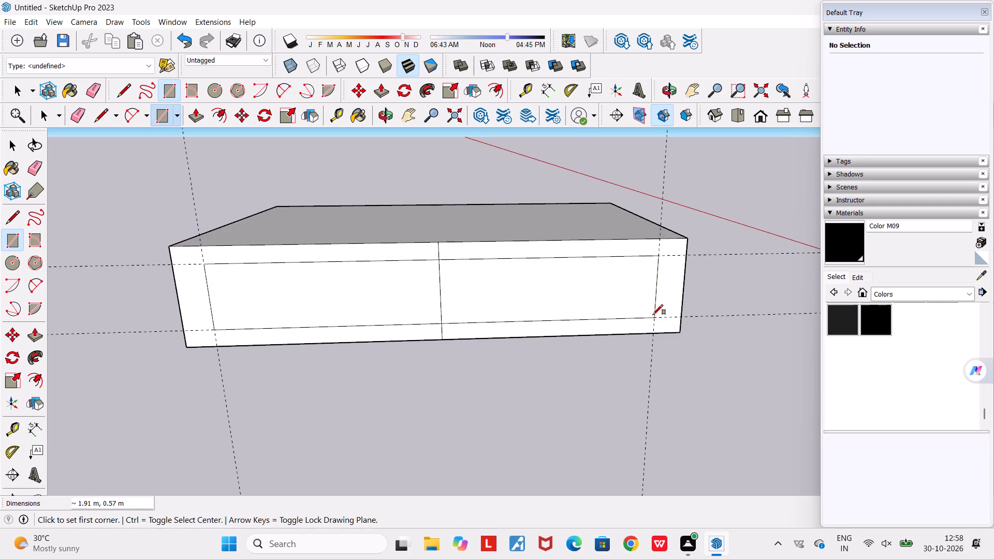
# Erase the two horizontal and two vertical guides around the box's long face facing the house.
pyautogui.moveTo(596, 283); pyautogui.dragTo(422, 263, button='middle')
pyautogui.scroll(-4, 422, 263)
pyautogui.moveTo(498, 283); pyautogui.dragTo(621, 282, button='middle')
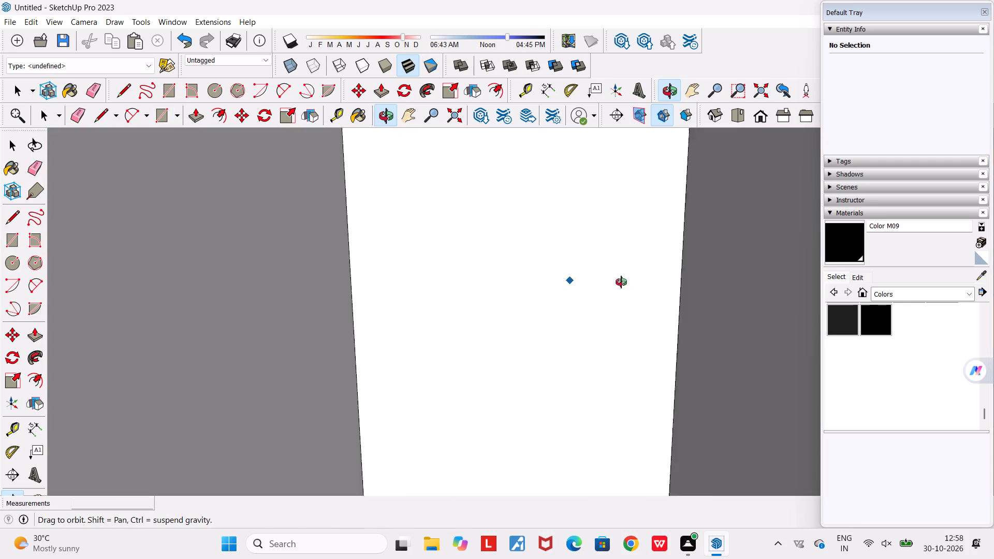
pyautogui.moveTo(621, 282); pyautogui.dragTo(622, 280, button='middle')
pyautogui.moveTo(619, 278); pyautogui.dragTo(529, 283, button='middle')
pyautogui.scroll(-12, 529, 283)
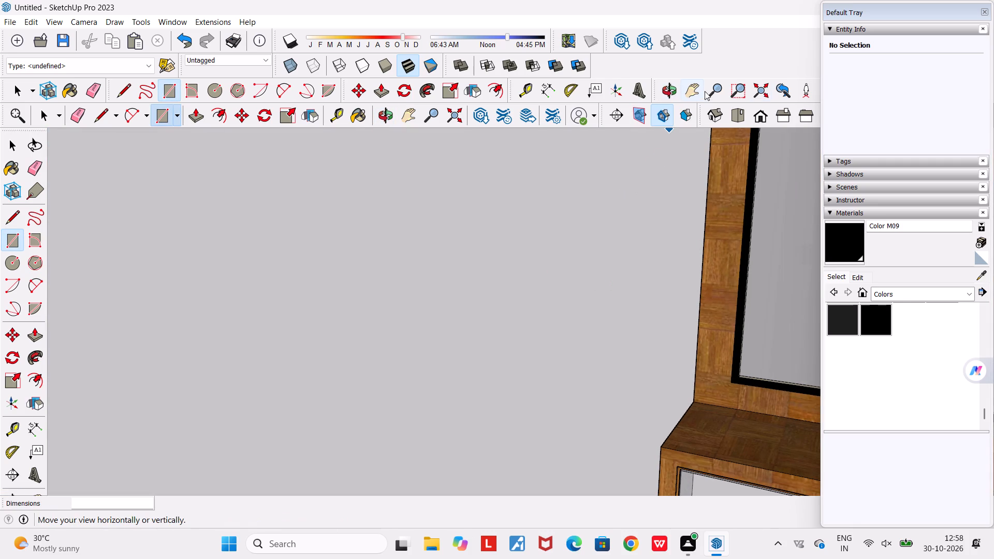
pyautogui.click(756, 93)
pyautogui.scroll(-12, 511, 246)
pyautogui.moveTo(525, 200); pyautogui.dragTo(515, 355, button='middle')
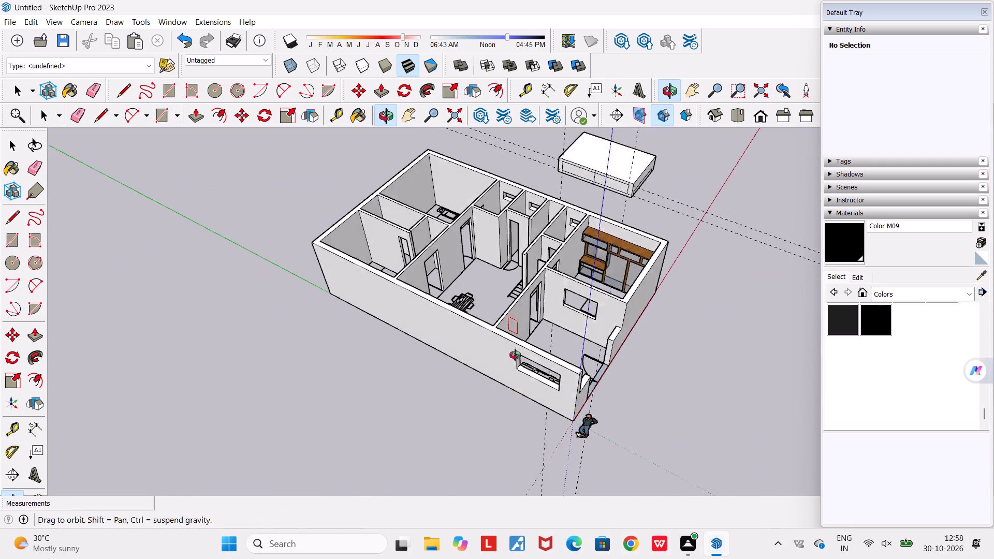
pyautogui.moveTo(515, 355); pyautogui.dragTo(517, 356, button='middle')
pyautogui.scroll(16, 645, 131)
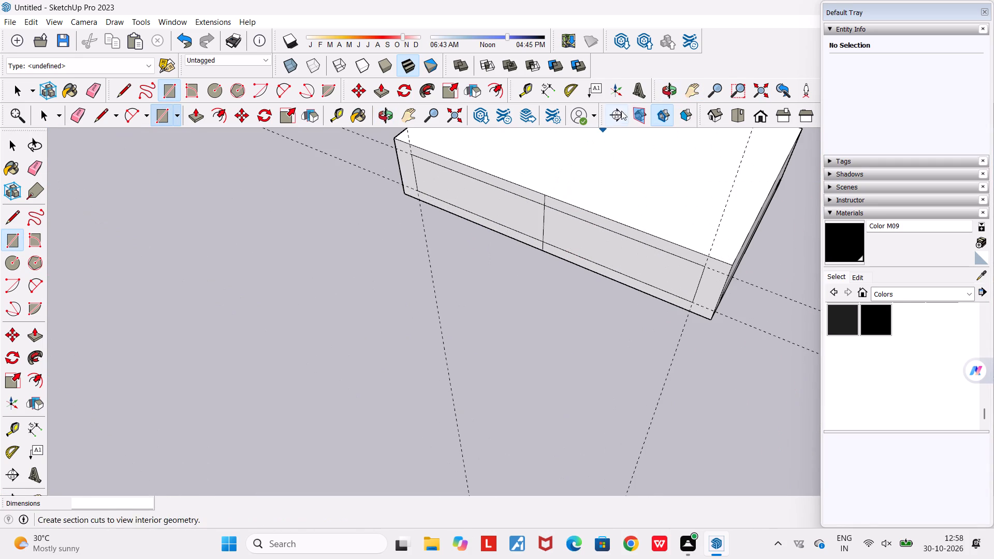
pyautogui.click(690, 92)
pyautogui.moveTo(535, 189); pyautogui.dragTo(337, 370)
pyautogui.scroll(1, 343, 391)
pyautogui.moveTo(353, 391); pyautogui.dragTo(440, 292, button='middle')
pyautogui.scroll(-4, 440, 292)
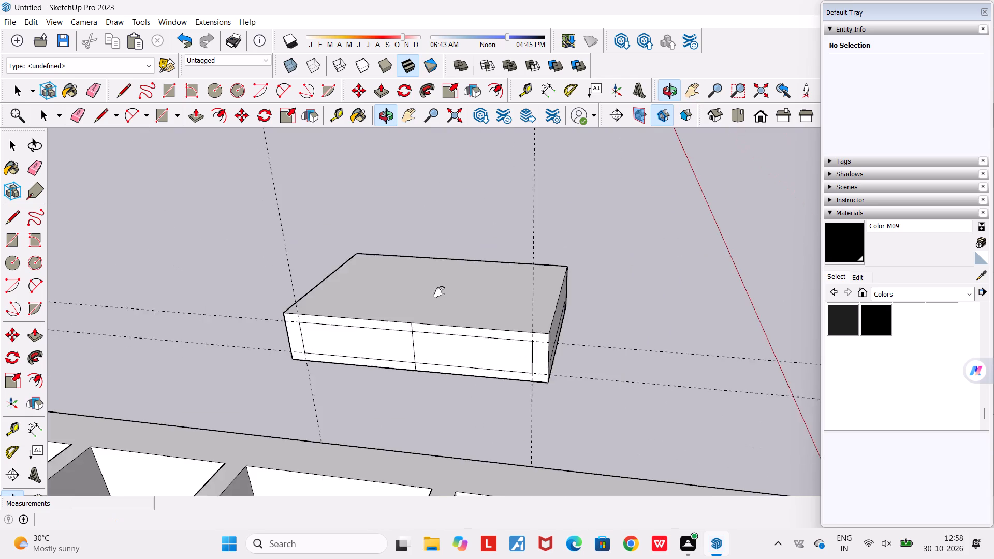
pyautogui.scroll(-5, 439, 292)
pyautogui.moveTo(422, 333); pyautogui.dragTo(358, 349, button='middle')
pyautogui.scroll(5, 428, 295)
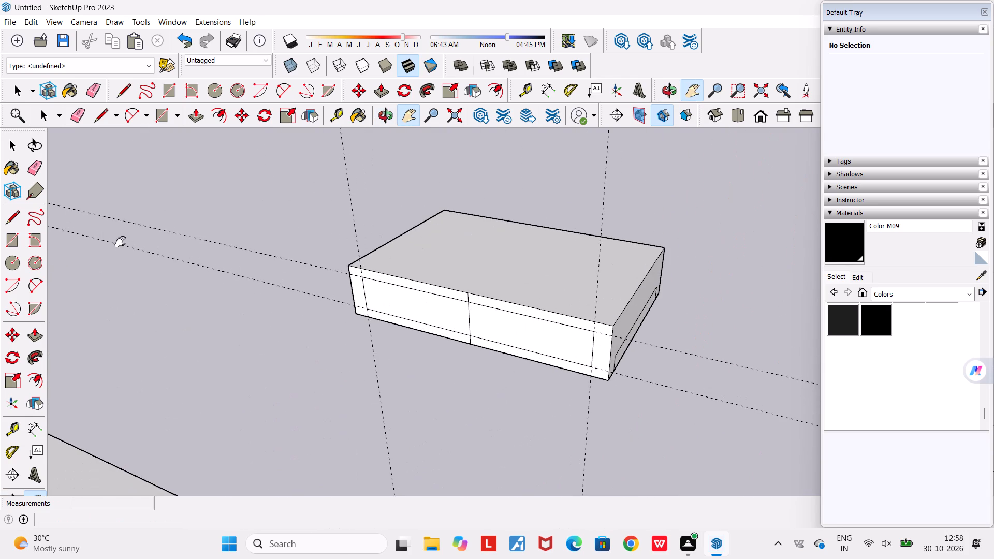
pyautogui.press('e')
pyautogui.moveTo(356, 153); pyautogui.dragTo(674, 376)
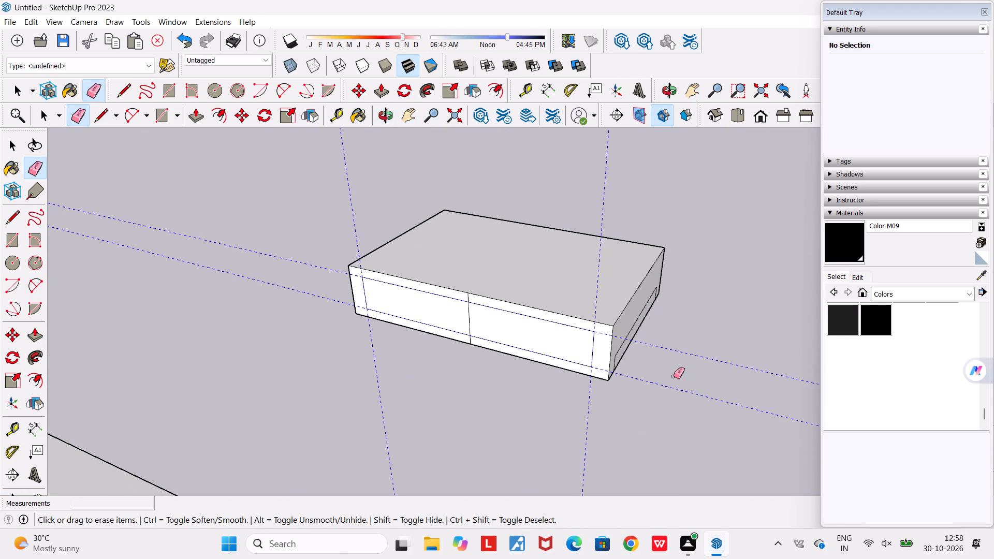
pyautogui.moveTo(674, 376); pyautogui.dragTo(674, 374)
# Erase the vertical centre line's segments above, inside and below the panel outline on the face towards the house.
pyautogui.scroll(-1, 675, 372)
pyautogui.scroll(5, 592, 341)
pyautogui.scroll(5, 441, 298)
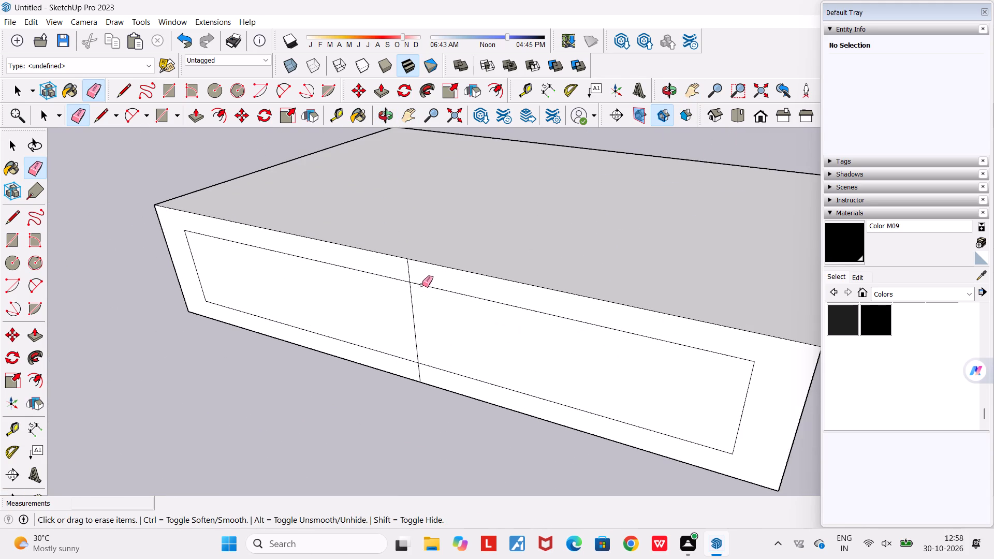
pyautogui.click(408, 268)
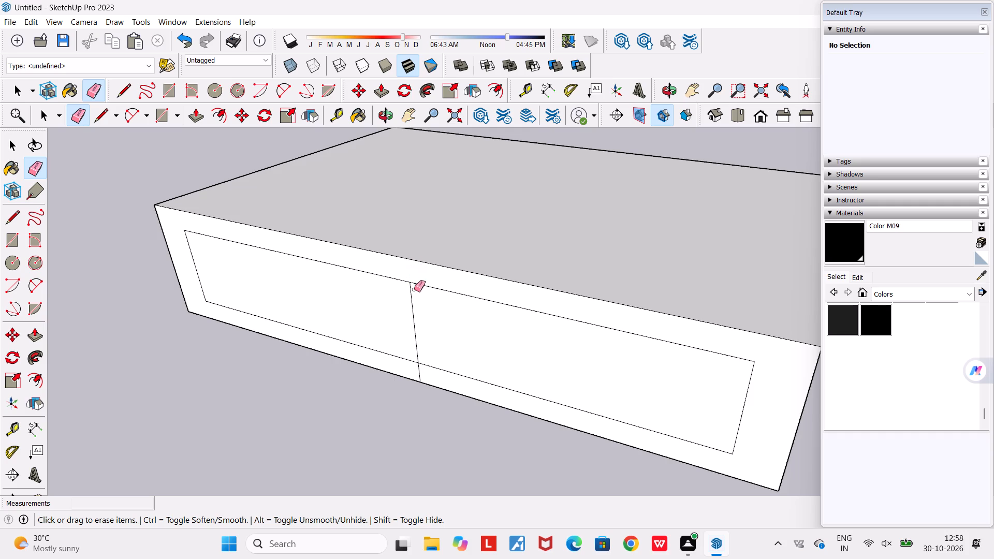
pyautogui.click(410, 295)
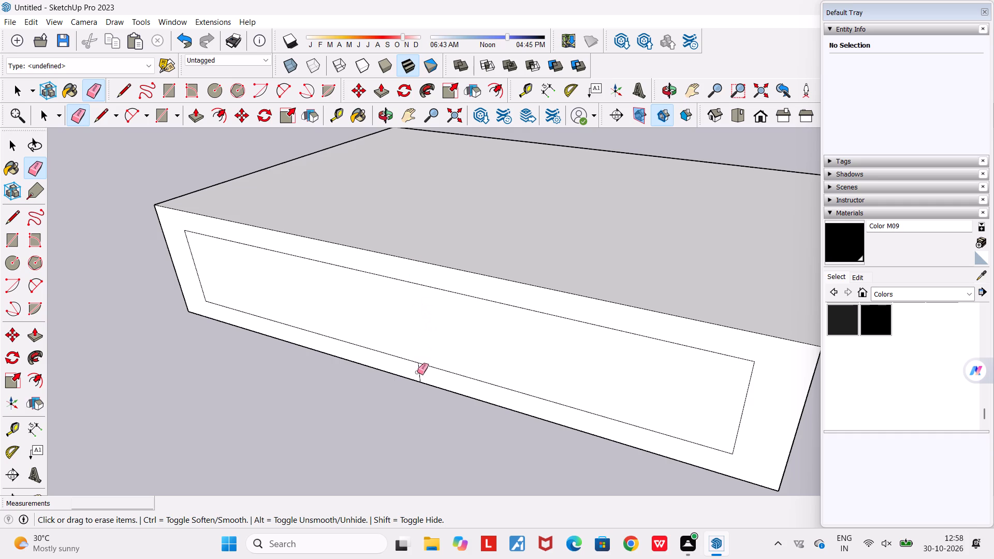
pyautogui.click(417, 372)
pyautogui.moveTo(363, 372); pyautogui.dragTo(444, 330, button='middle')
pyautogui.scroll(-5, 442, 330)
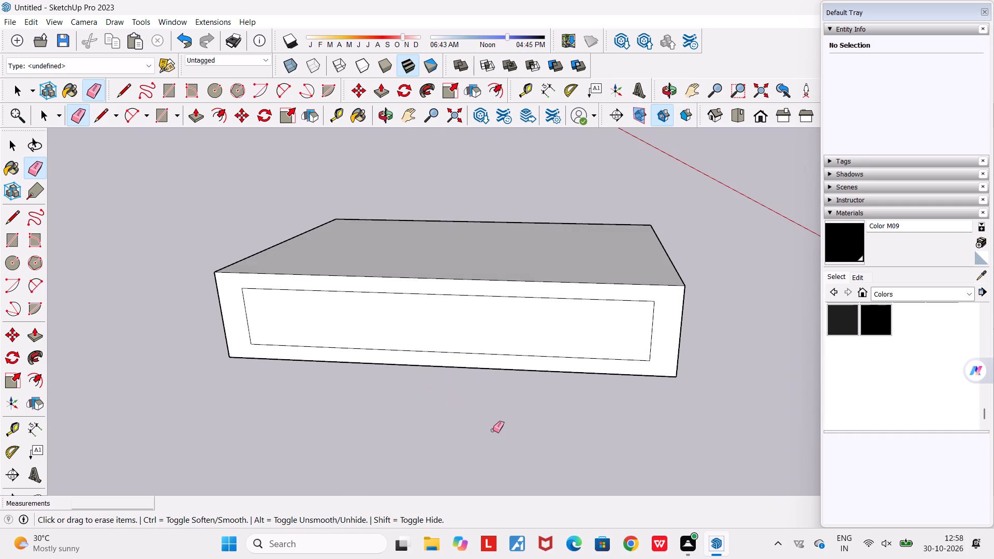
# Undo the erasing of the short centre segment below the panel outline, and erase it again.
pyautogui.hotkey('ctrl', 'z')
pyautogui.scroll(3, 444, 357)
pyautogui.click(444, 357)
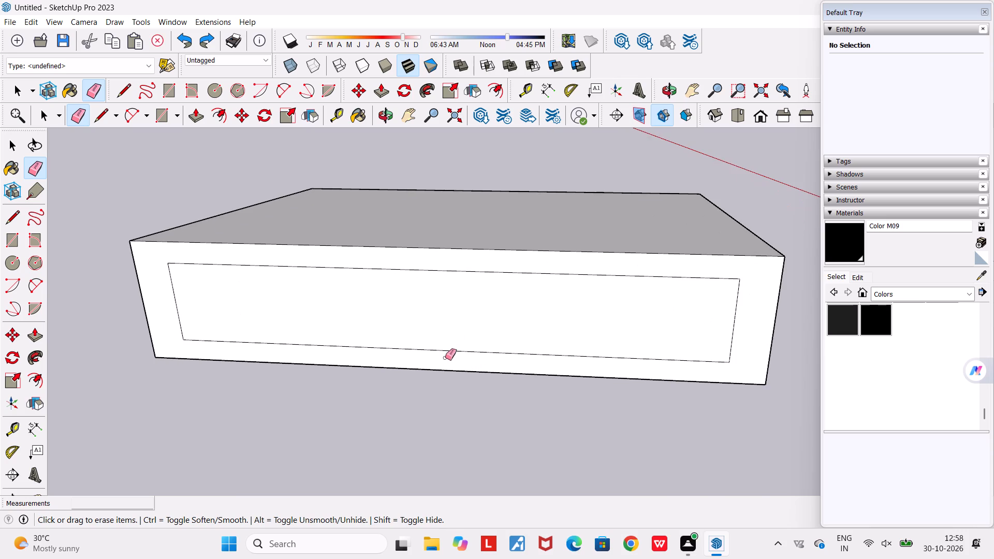
# Examine the box beside the house from different sides, including its outlined long faces.
pyautogui.scroll(-5, 445, 358)
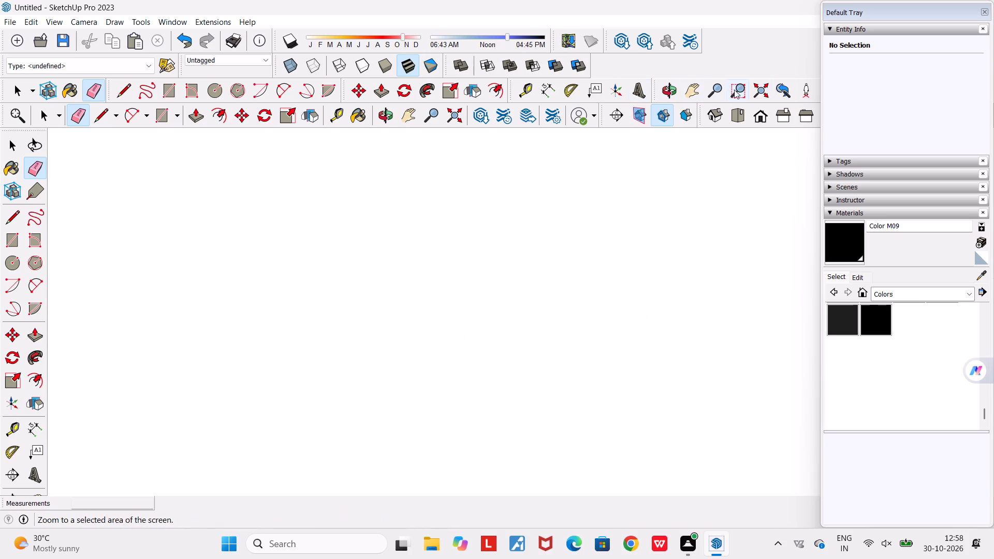
pyautogui.click(764, 92)
pyautogui.scroll(-5, 544, 231)
pyautogui.moveTo(515, 231); pyautogui.dragTo(173, 357, button='middle')
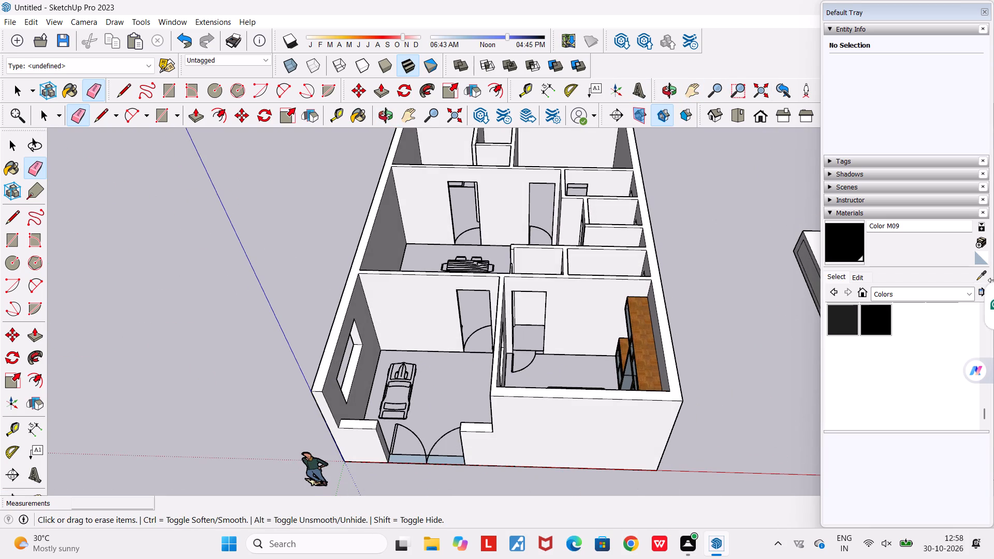
pyautogui.scroll(-5, 725, 259)
pyautogui.click(703, 92)
pyautogui.moveTo(635, 190); pyautogui.dragTo(0, 246)
pyautogui.moveTo(187, 314); pyautogui.dragTo(314, 291, button='middle')
pyautogui.scroll(-7, 310, 288)
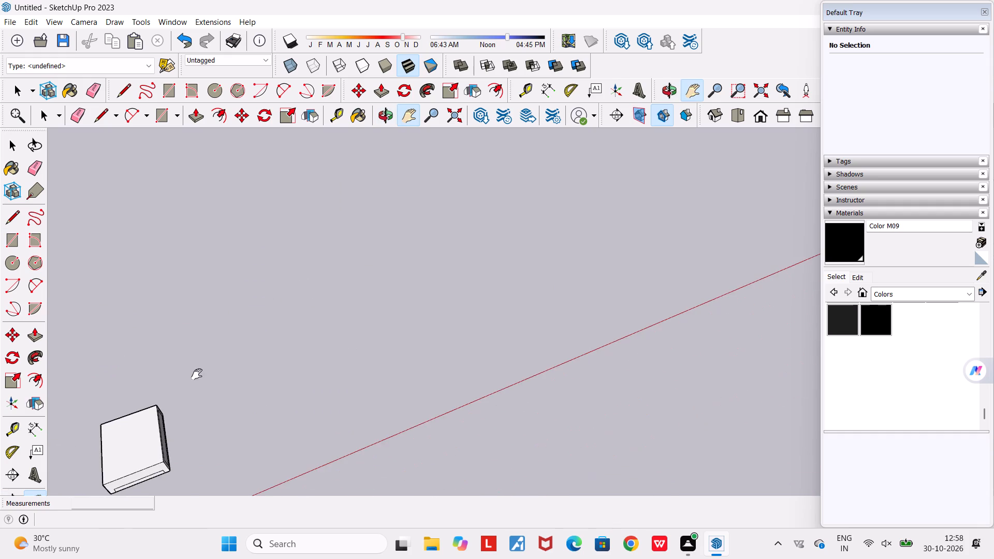
pyautogui.moveTo(197, 375); pyautogui.dragTo(499, 184)
pyautogui.scroll(5, 407, 298)
pyautogui.moveTo(420, 305); pyautogui.dragTo(659, 297, button='middle')
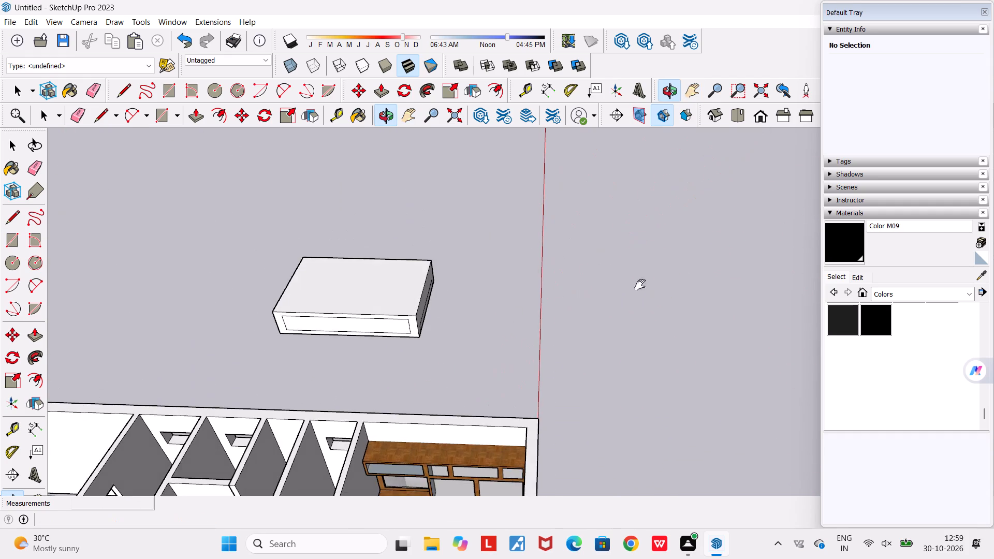
pyautogui.scroll(6, 303, 343)
pyautogui.scroll(4, 374, 308)
# Undo the erasing of the short centre segment between the panel outline and the box's bottom edge.
pyautogui.hotkey('ctrl', 'z')
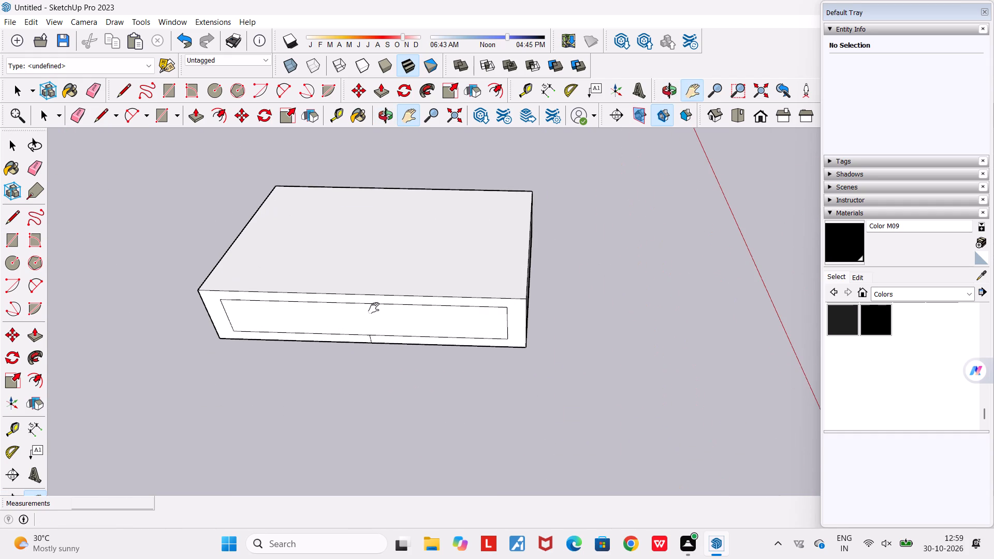
# Draw two short lines from the panel outline's lower corners to the box's bottom edge on the long face towards the house.
pyautogui.scroll(5, 358, 384)
pyautogui.press('space')
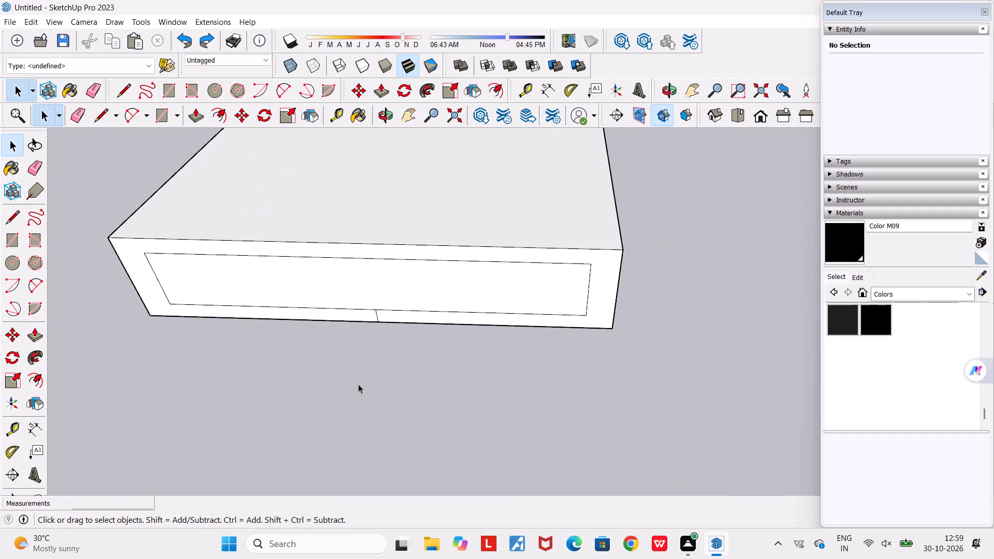
pyautogui.write('l')
pyautogui.scroll(8, 586, 318)
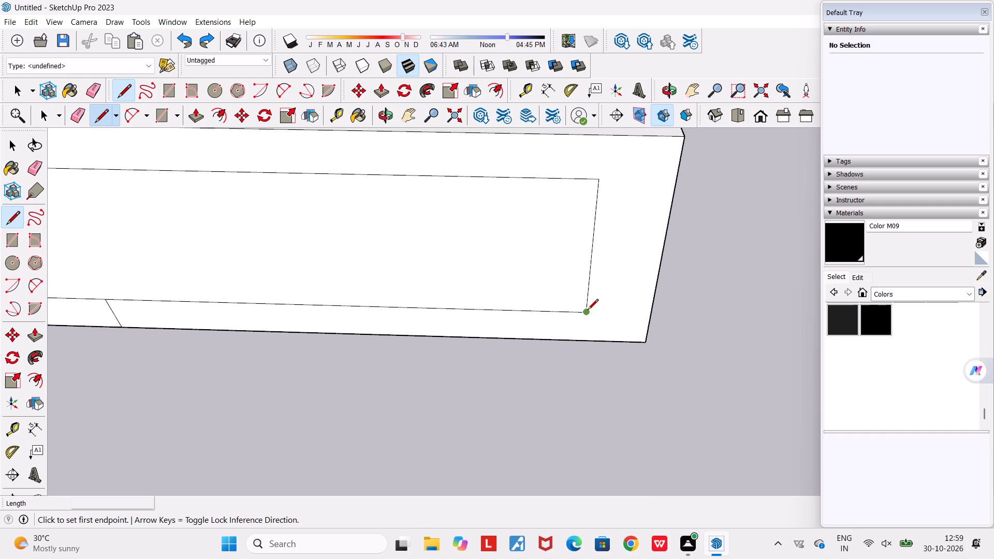
pyautogui.click(585, 315)
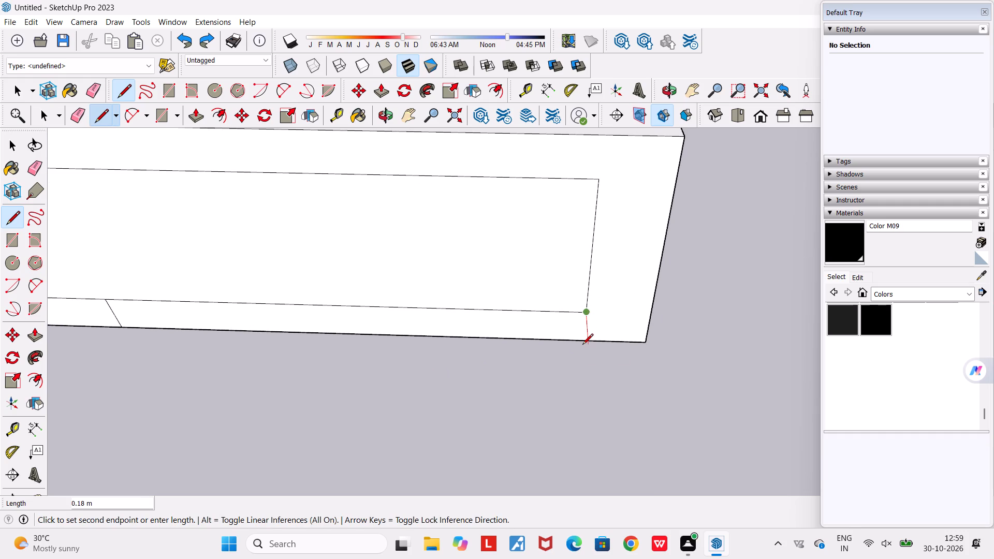
pyautogui.click(583, 340)
pyautogui.scroll(-9, 544, 359)
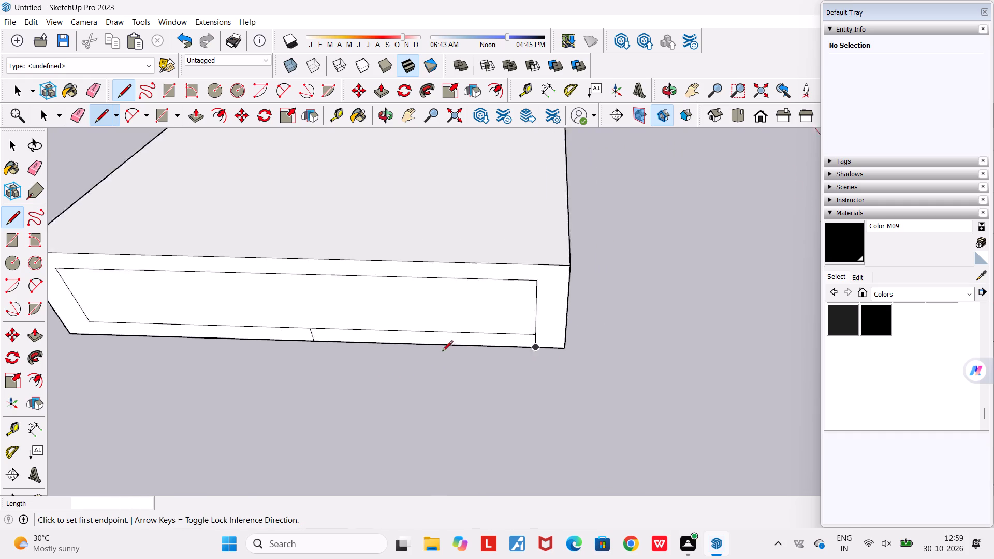
pyautogui.scroll(-4, 442, 352)
pyautogui.scroll(16, 194, 359)
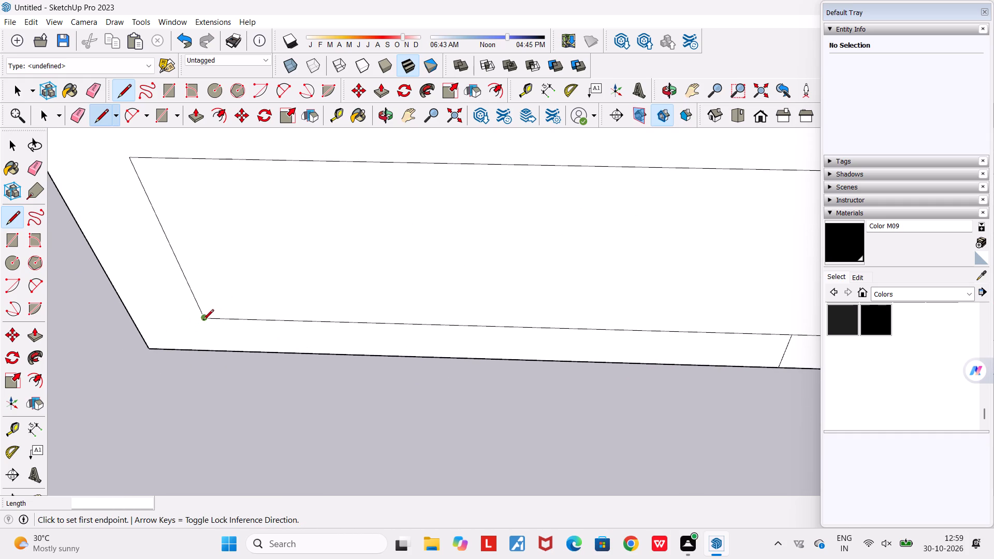
pyautogui.click(205, 322)
pyautogui.click(214, 355)
pyautogui.scroll(-10, 223, 375)
# Erase the short centre segment between the panel outline and the box's bottom edge on that face.
pyautogui.press('space')
pyautogui.scroll(2, 491, 365)
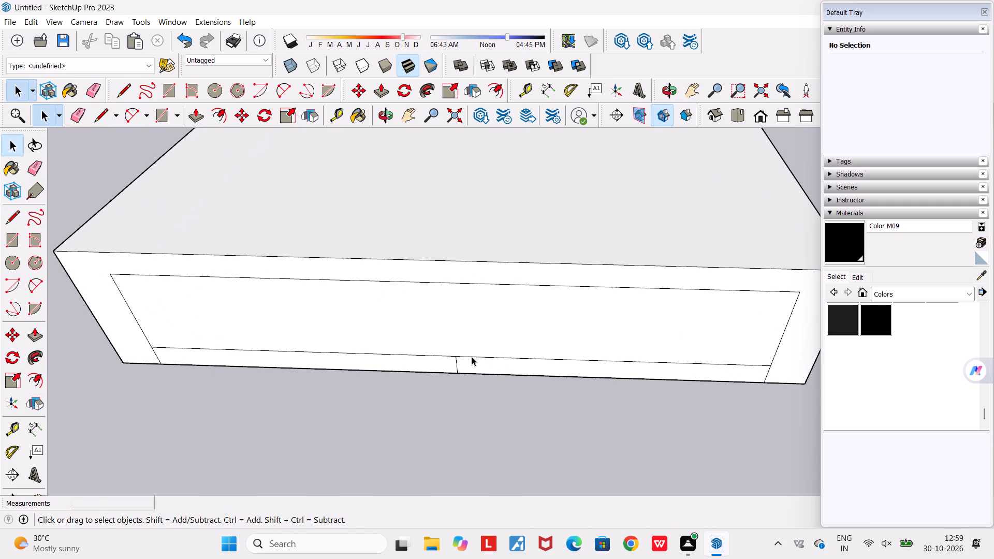
pyautogui.click(456, 364)
pyautogui.press('Delete')
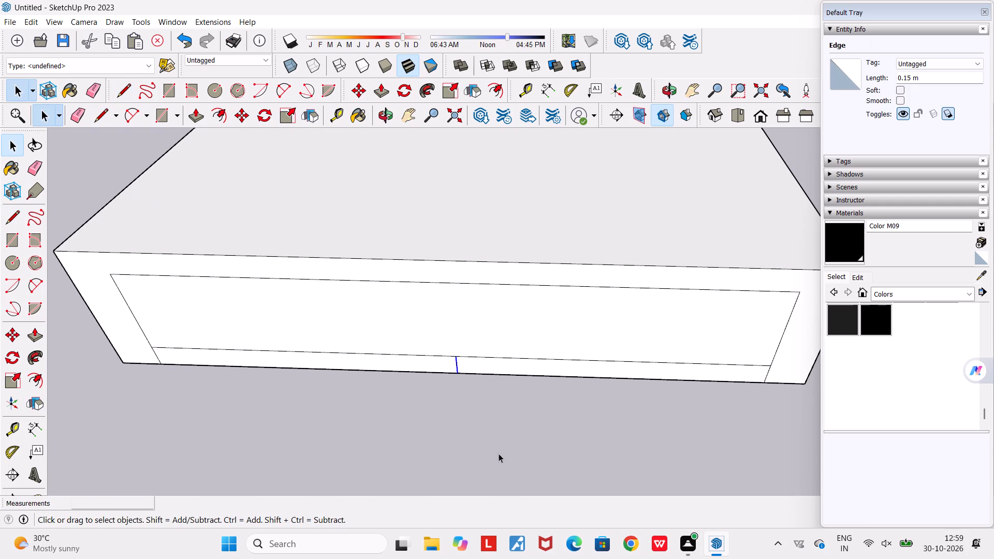
# Examine the box beside the house from above, below and around, including the outlined base strip on its short end.
pyautogui.scroll(-6, 499, 453)
pyautogui.scroll(1, 481, 435)
pyautogui.moveTo(480, 435); pyautogui.dragTo(474, 339, button='middle')
pyautogui.scroll(-4, 474, 337)
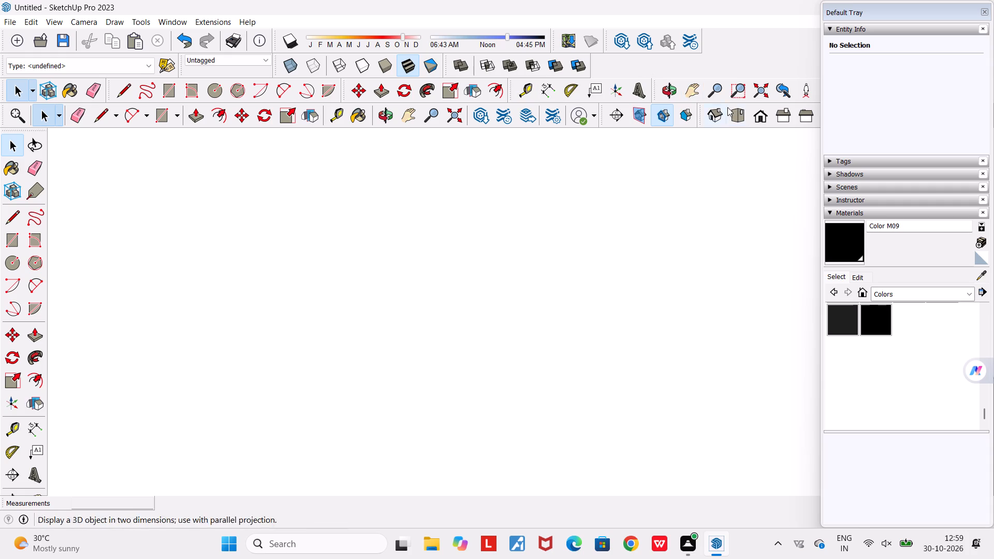
pyautogui.click(741, 115)
pyautogui.scroll(-6, 613, 197)
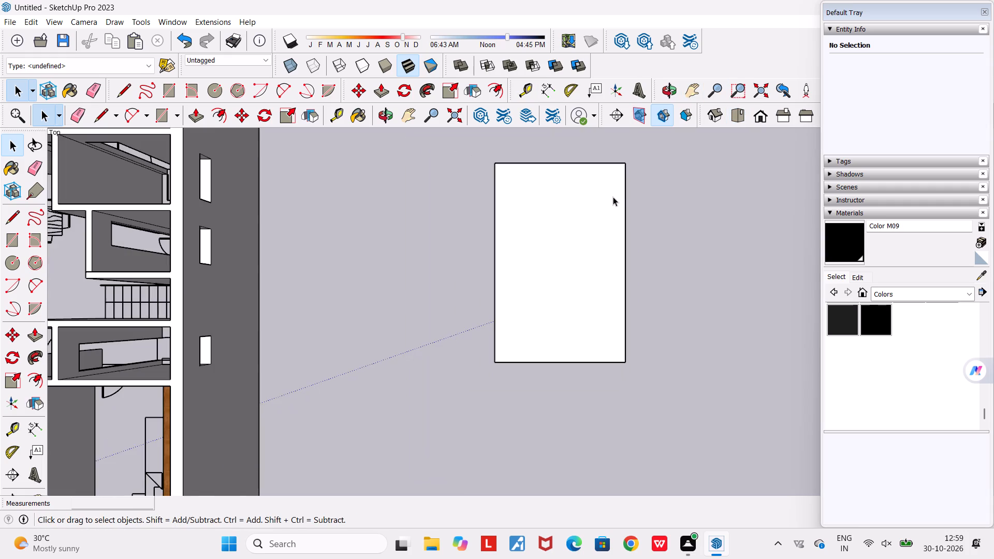
pyautogui.moveTo(584, 211); pyautogui.dragTo(766, 167, button='middle')
pyautogui.scroll(-4, 771, 175)
pyautogui.moveTo(609, 196); pyautogui.dragTo(577, 160, button='middle')
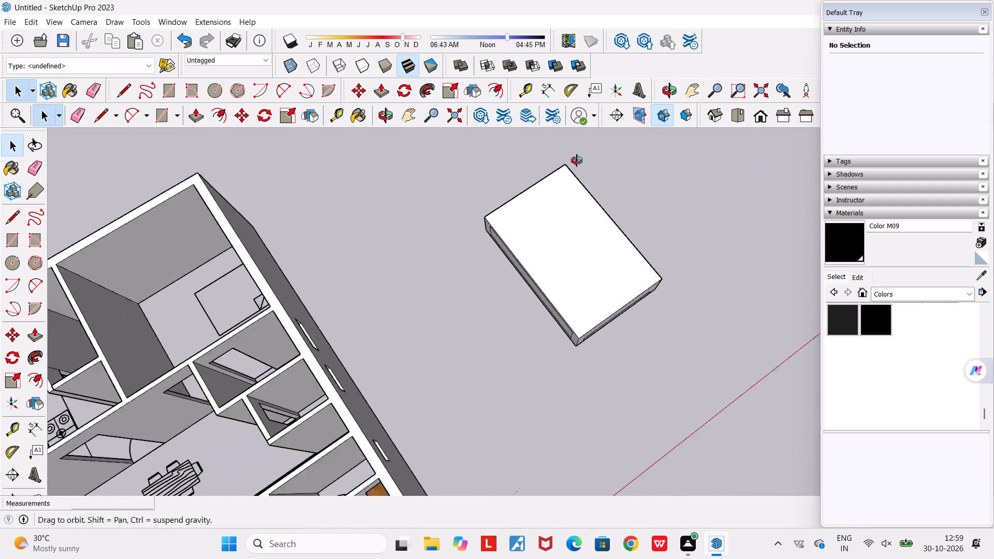
pyautogui.moveTo(577, 160); pyautogui.dragTo(625, 67, button='middle')
pyautogui.scroll(-2, 625, 67)
pyautogui.scroll(6, 568, 203)
pyautogui.moveTo(573, 209); pyautogui.dragTo(313, 172, button='middle')
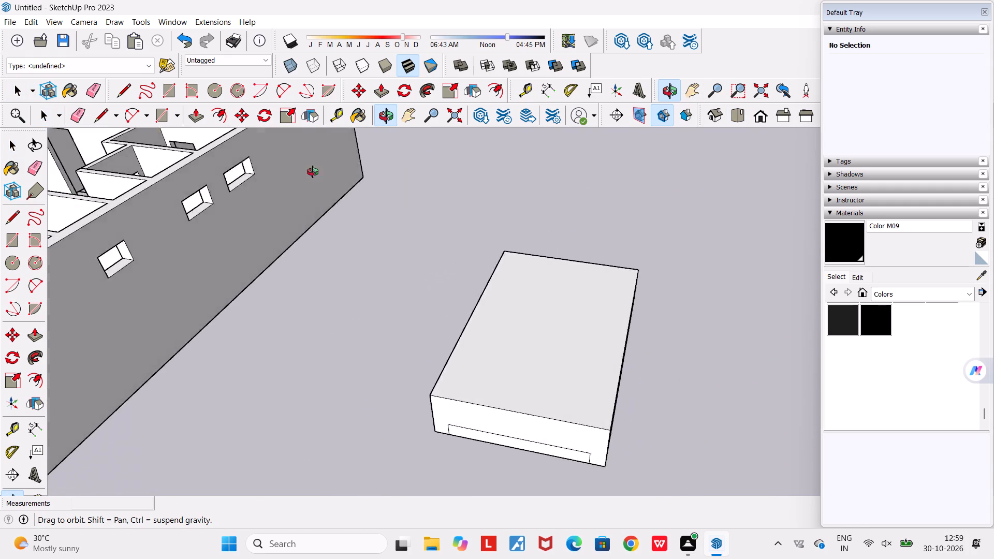
pyautogui.moveTo(313, 172); pyautogui.dragTo(457, 135, button='middle')
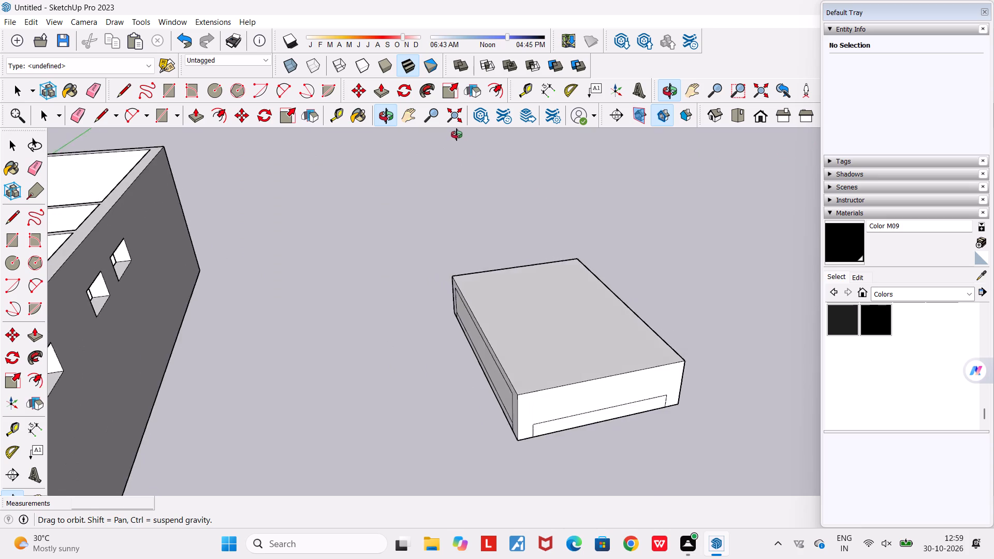
pyautogui.moveTo(457, 135); pyautogui.dragTo(421, 112, button='middle')
pyautogui.scroll(-3, 421, 112)
pyautogui.scroll(4, 557, 370)
pyautogui.moveTo(541, 369); pyautogui.dragTo(401, 284, button='middle')
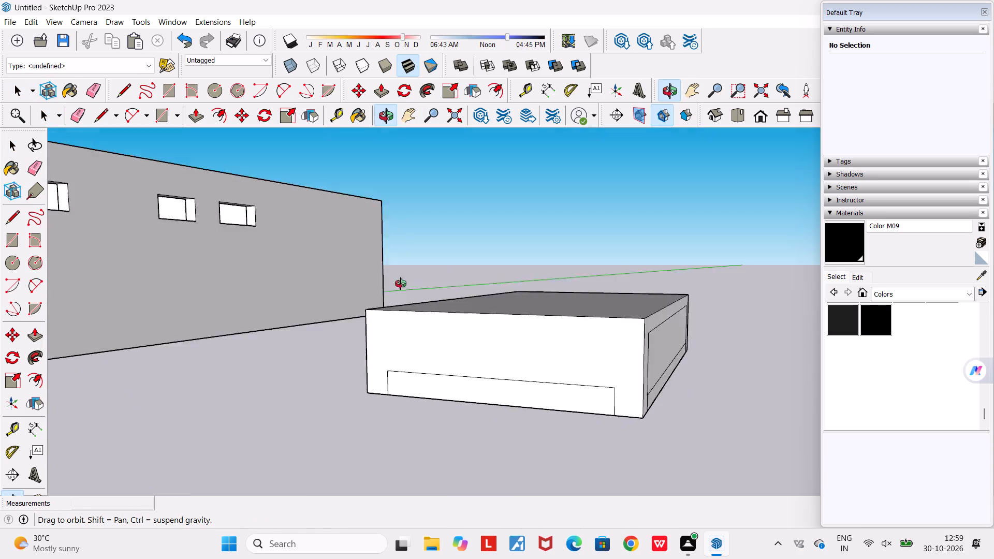
pyautogui.moveTo(401, 284); pyautogui.dragTo(558, 223, button='middle')
pyautogui.scroll(3, 499, 337)
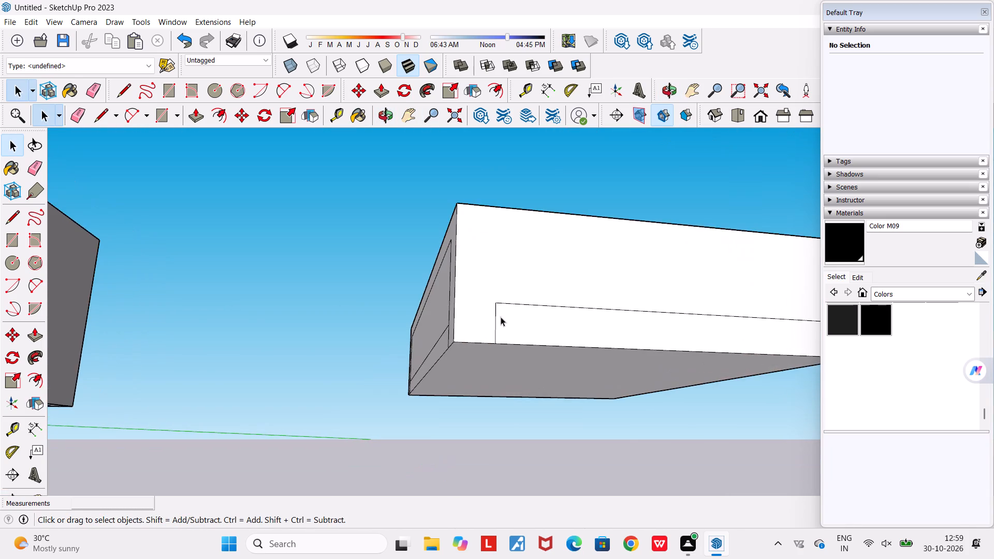
pyautogui.scroll(2, 501, 317)
pyautogui.moveTo(507, 303); pyautogui.dragTo(523, 384, button='middle')
pyautogui.moveTo(516, 350); pyautogui.dragTo(411, 334, button='middle')
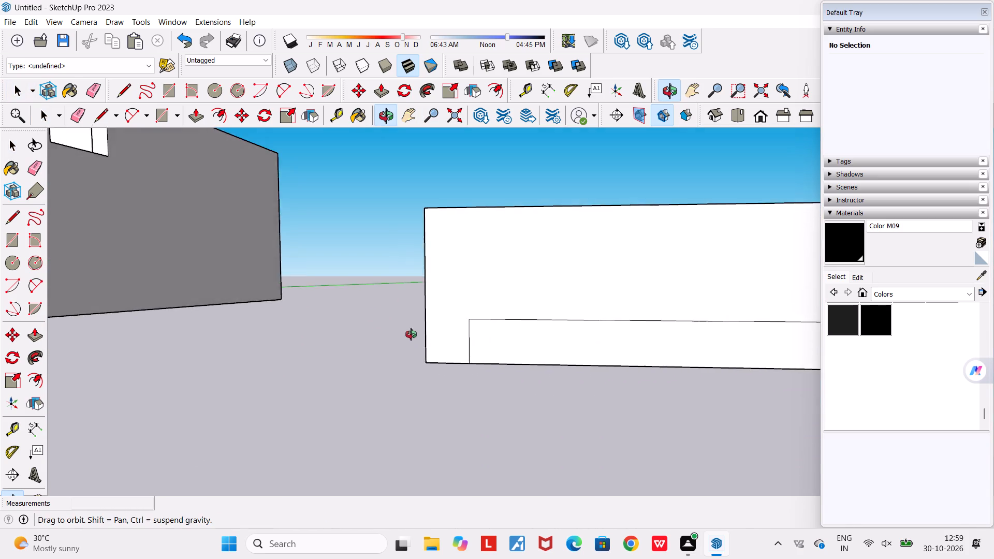
pyautogui.moveTo(411, 334); pyautogui.dragTo(410, 334, button='middle')
pyautogui.scroll(-5, 410, 334)
pyautogui.moveTo(480, 342); pyautogui.dragTo(448, 345, button='middle')
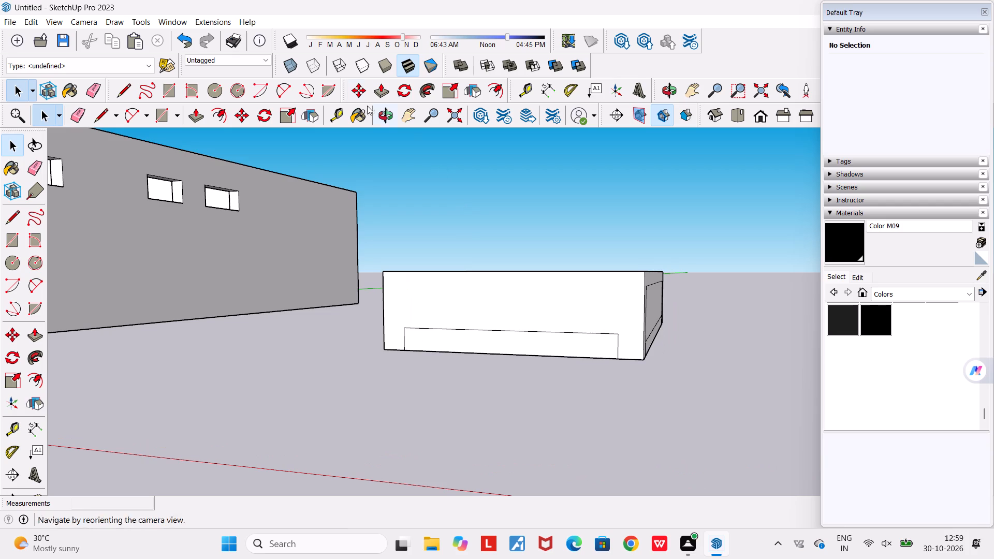
# Push the outlined base strip on the box's short end 4.33 m through the full length of the box.
pyautogui.click(386, 91)
pyautogui.click(499, 334)
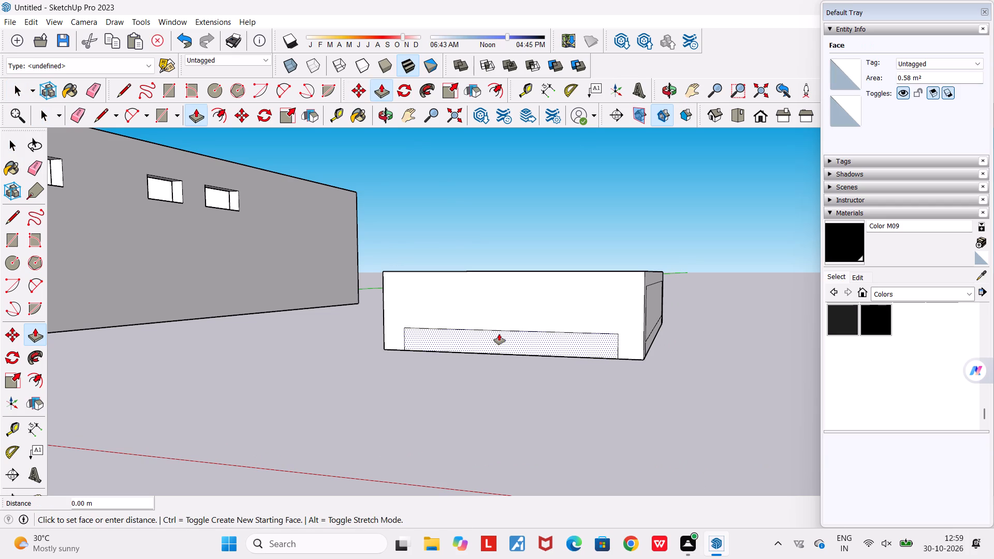
pyautogui.moveTo(591, 327); pyautogui.dragTo(652, 223, button='middle')
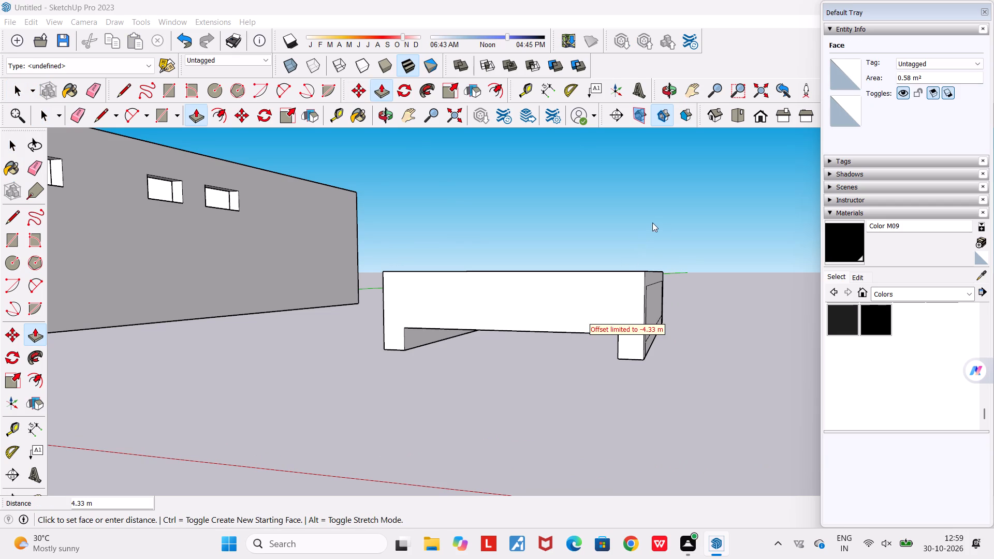
pyautogui.moveTo(652, 223); pyautogui.dragTo(703, 243, button='middle')
pyautogui.scroll(-4, 703, 243)
pyautogui.moveTo(659, 253); pyautogui.dragTo(768, 249, button='middle')
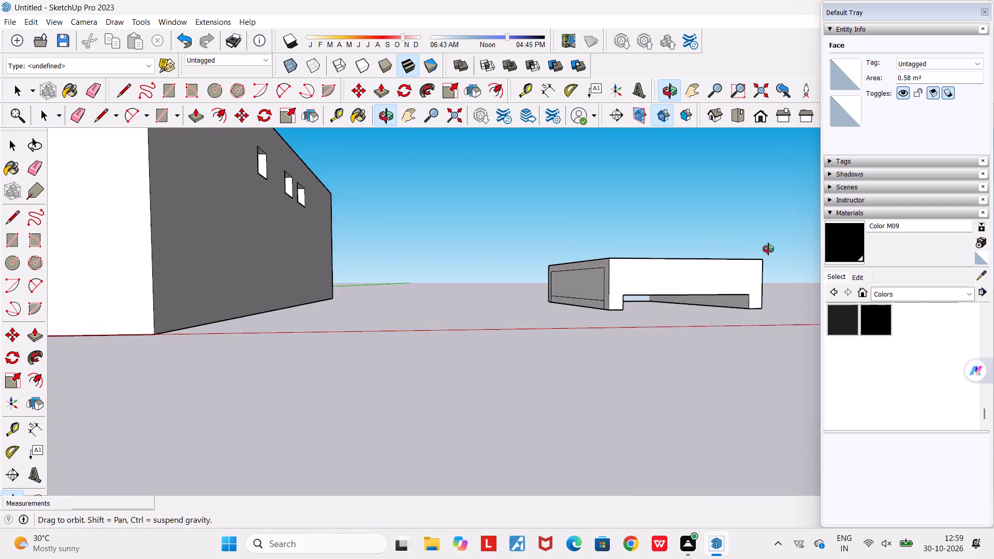
pyautogui.moveTo(768, 249); pyautogui.dragTo(766, 247, button='middle')
pyautogui.moveTo(540, 256); pyautogui.dragTo(679, 421, button='middle')
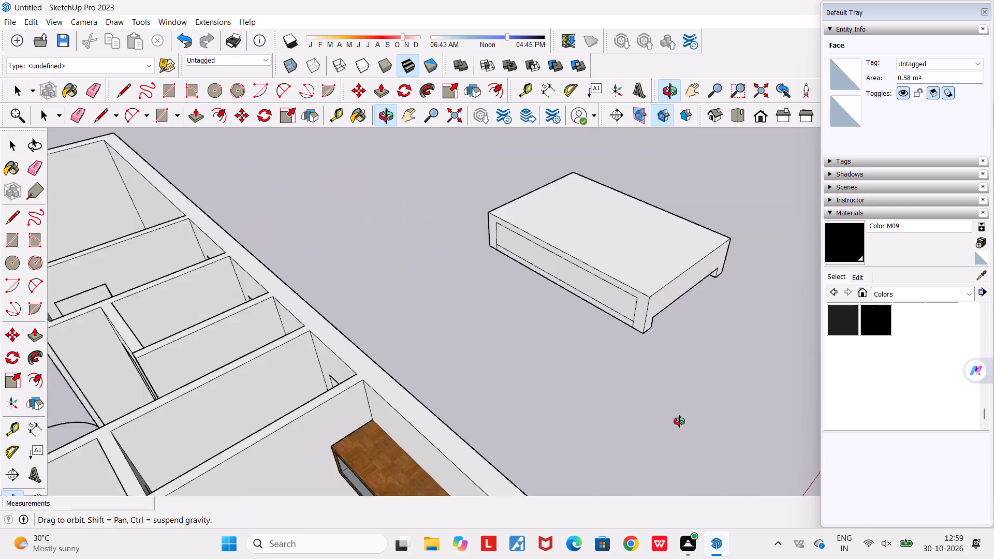
pyautogui.moveTo(679, 421); pyautogui.dragTo(695, 452, button='middle')
pyautogui.scroll(-1, 470, 252)
pyautogui.moveTo(479, 257); pyautogui.dragTo(751, 281, button='middle')
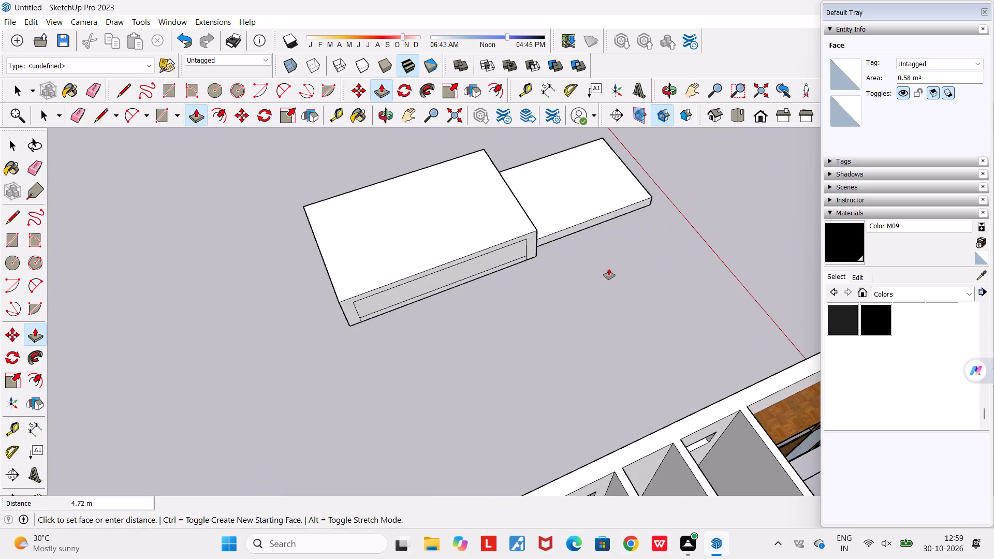
pyautogui.moveTo(332, 325); pyautogui.dragTo(568, 205, button='middle')
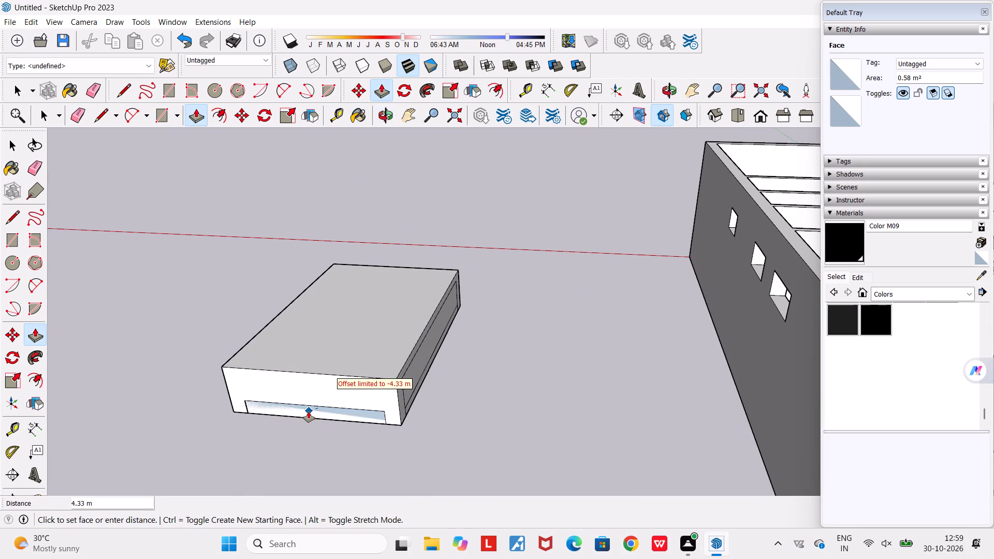
pyautogui.click(309, 411)
# Examine the box from different sides, including the opening cut beneath it and its position beside the house.
pyautogui.moveTo(325, 438); pyautogui.dragTo(579, 320, button='middle')
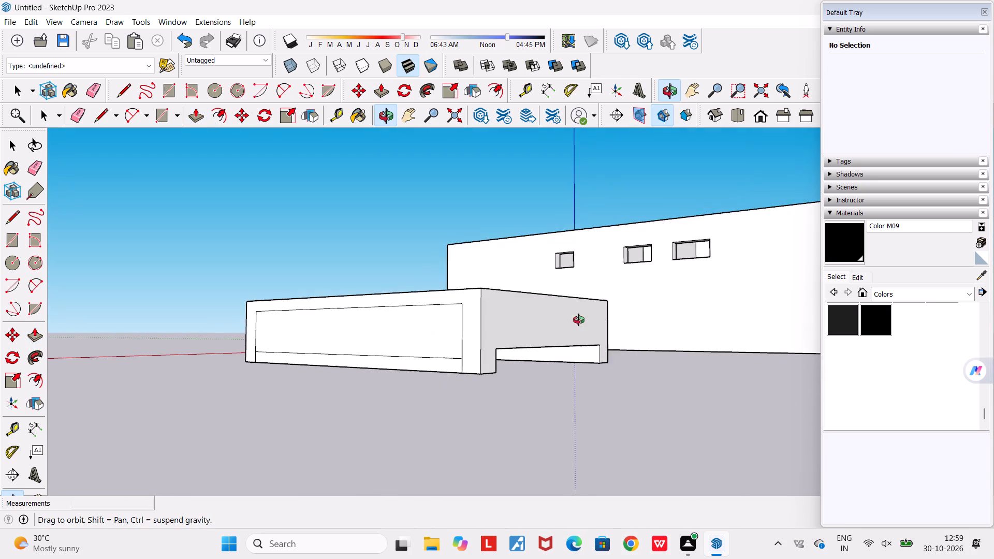
pyautogui.moveTo(579, 320); pyautogui.dragTo(543, 293, button='middle')
pyautogui.scroll(-4, 543, 293)
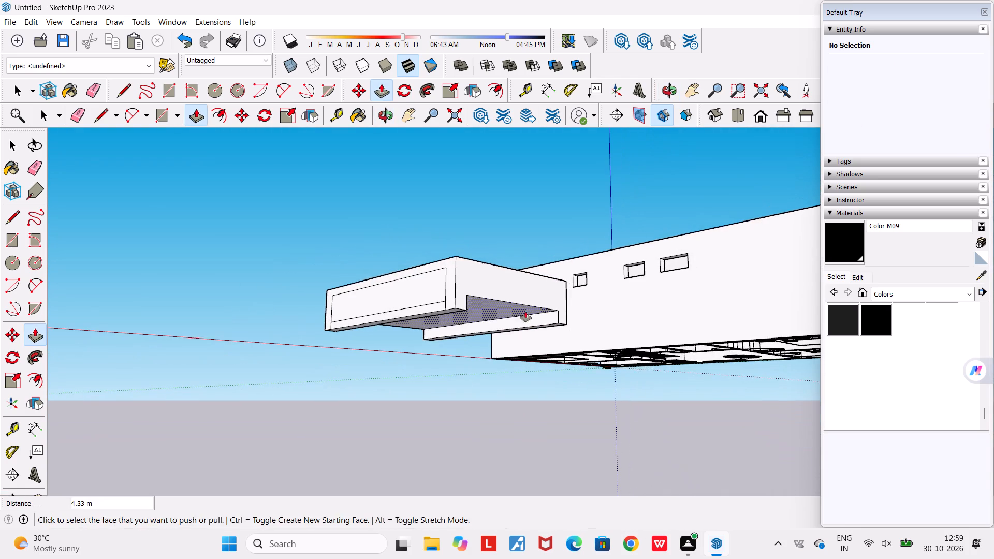
pyautogui.moveTo(506, 340); pyautogui.dragTo(479, 379, button='middle')
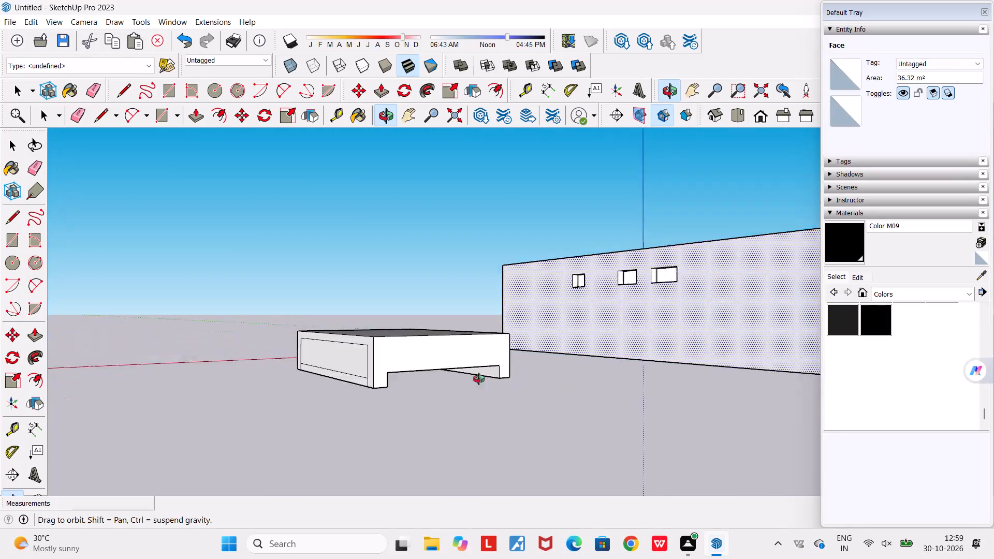
pyautogui.moveTo(479, 379); pyautogui.dragTo(551, 415, button='middle')
pyautogui.scroll(-4, 551, 415)
pyautogui.moveTo(493, 431); pyautogui.dragTo(674, 446, button='middle')
pyautogui.scroll(-4, 674, 446)
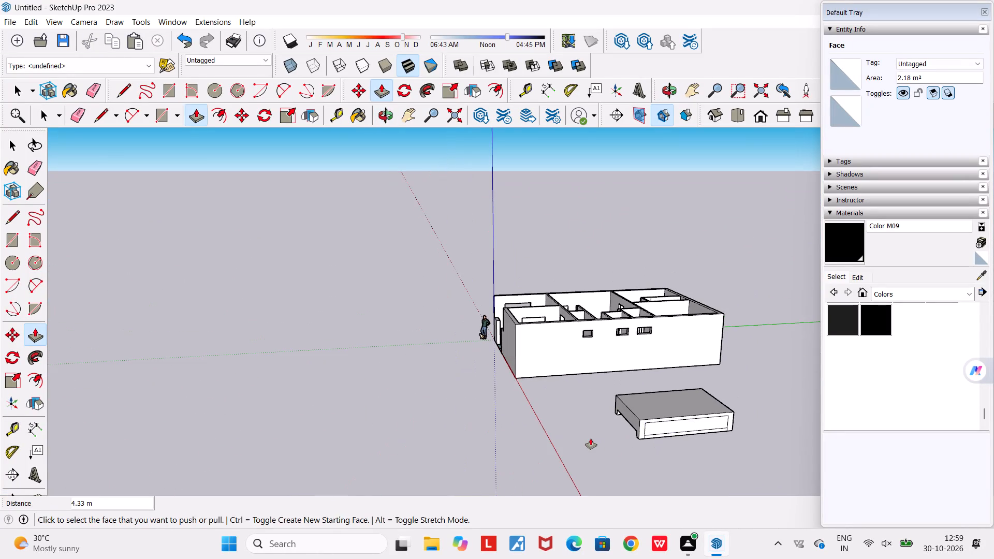
pyautogui.moveTo(603, 446); pyautogui.dragTo(729, 520, button='middle')
pyautogui.scroll(5, 736, 432)
pyautogui.scroll(1, 591, 389)
pyautogui.moveTo(591, 389); pyautogui.dragTo(694, 406, button='middle')
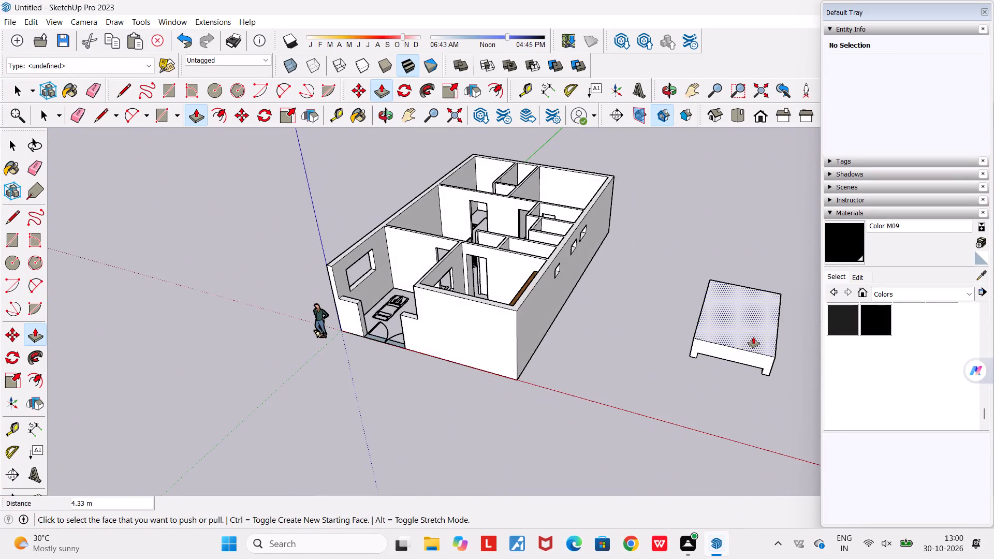
pyautogui.scroll(7, 754, 331)
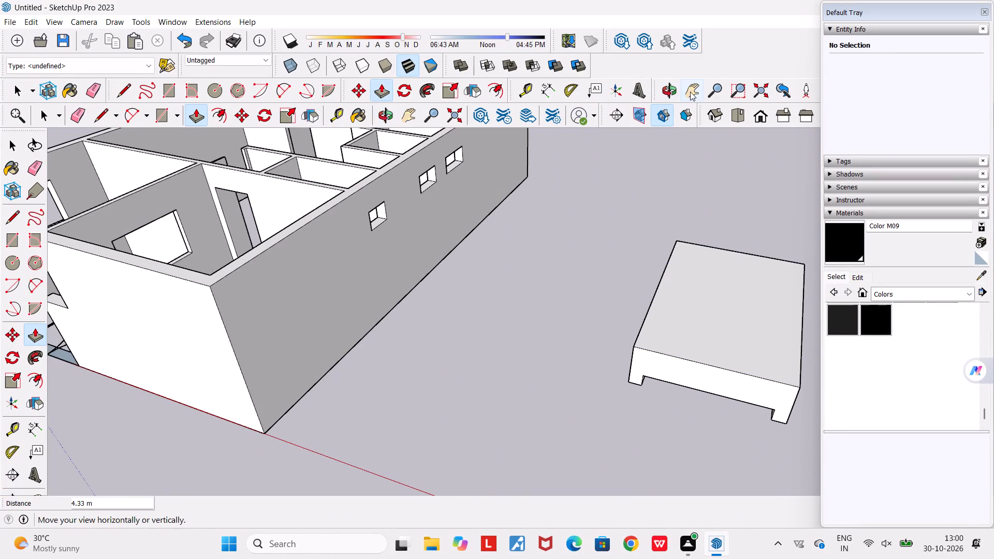
pyautogui.click(690, 92)
pyautogui.moveTo(632, 160); pyautogui.dragTo(412, 165)
pyautogui.scroll(1, 570, 435)
pyautogui.moveTo(570, 435); pyautogui.dragTo(672, 436, button='middle')
pyautogui.scroll(2, 664, 389)
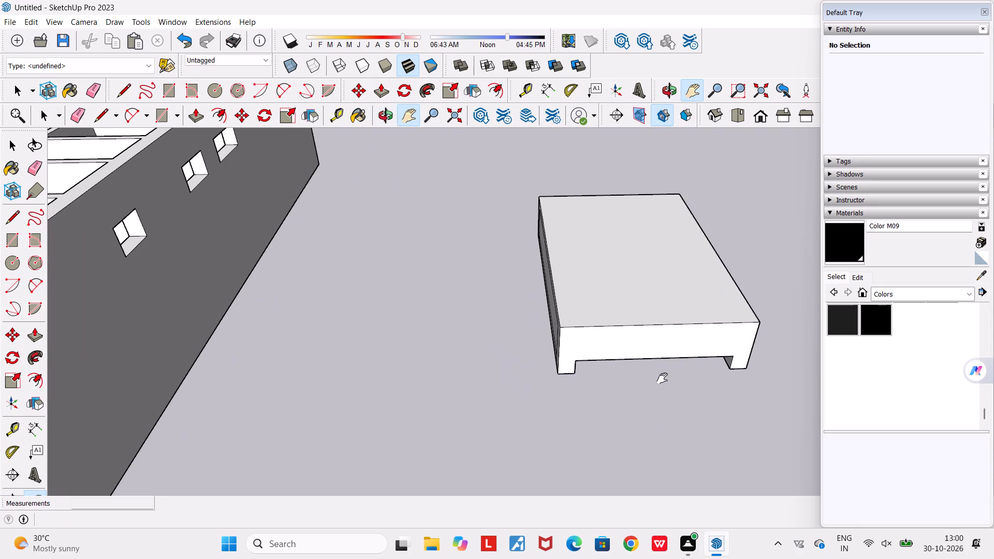
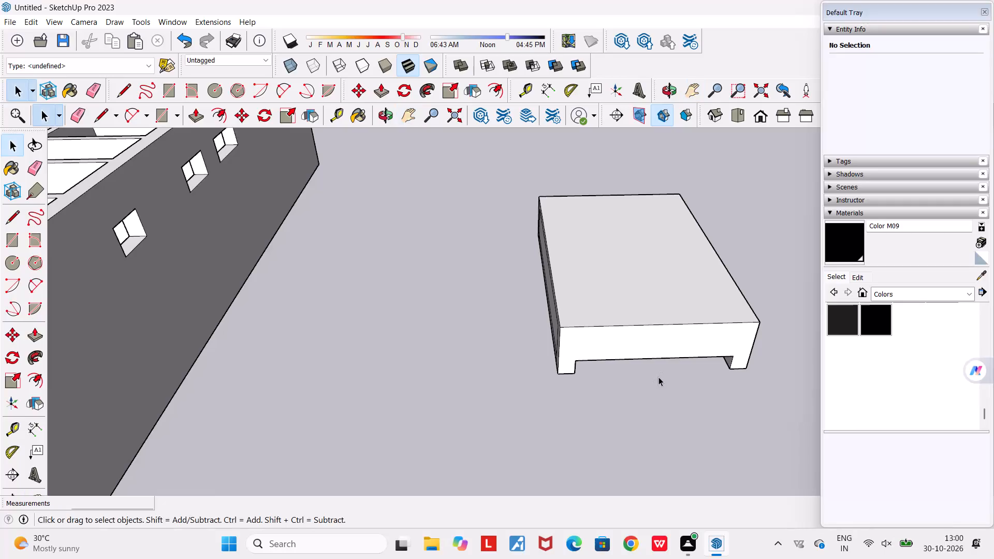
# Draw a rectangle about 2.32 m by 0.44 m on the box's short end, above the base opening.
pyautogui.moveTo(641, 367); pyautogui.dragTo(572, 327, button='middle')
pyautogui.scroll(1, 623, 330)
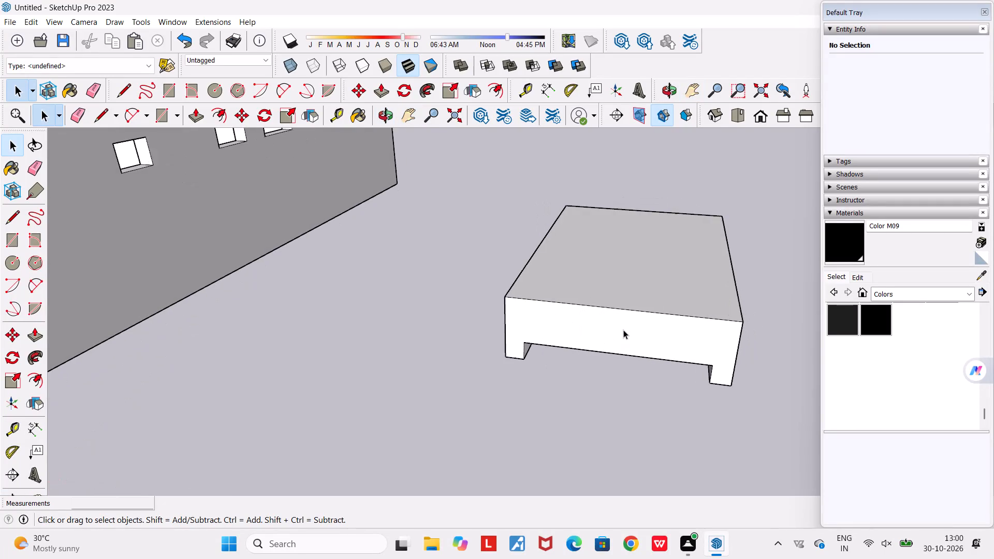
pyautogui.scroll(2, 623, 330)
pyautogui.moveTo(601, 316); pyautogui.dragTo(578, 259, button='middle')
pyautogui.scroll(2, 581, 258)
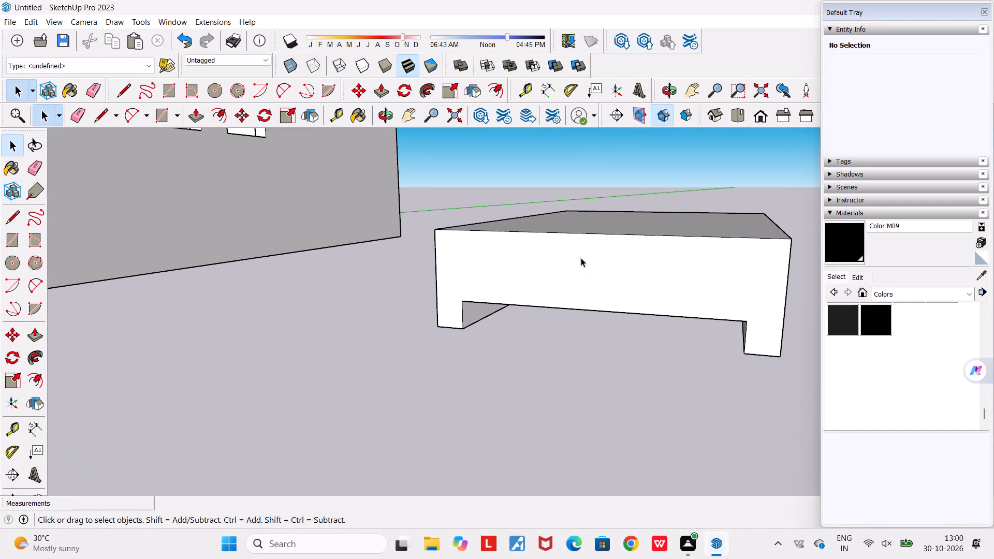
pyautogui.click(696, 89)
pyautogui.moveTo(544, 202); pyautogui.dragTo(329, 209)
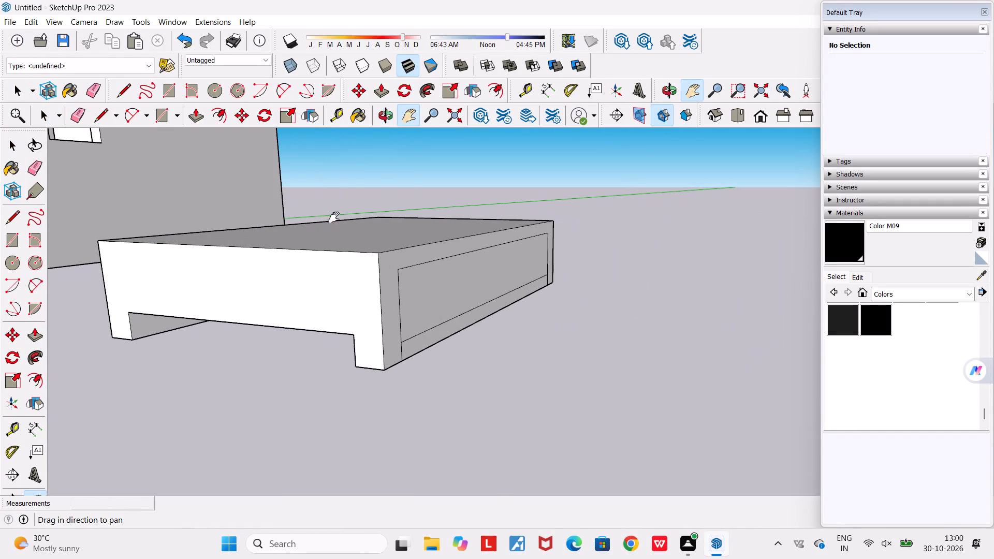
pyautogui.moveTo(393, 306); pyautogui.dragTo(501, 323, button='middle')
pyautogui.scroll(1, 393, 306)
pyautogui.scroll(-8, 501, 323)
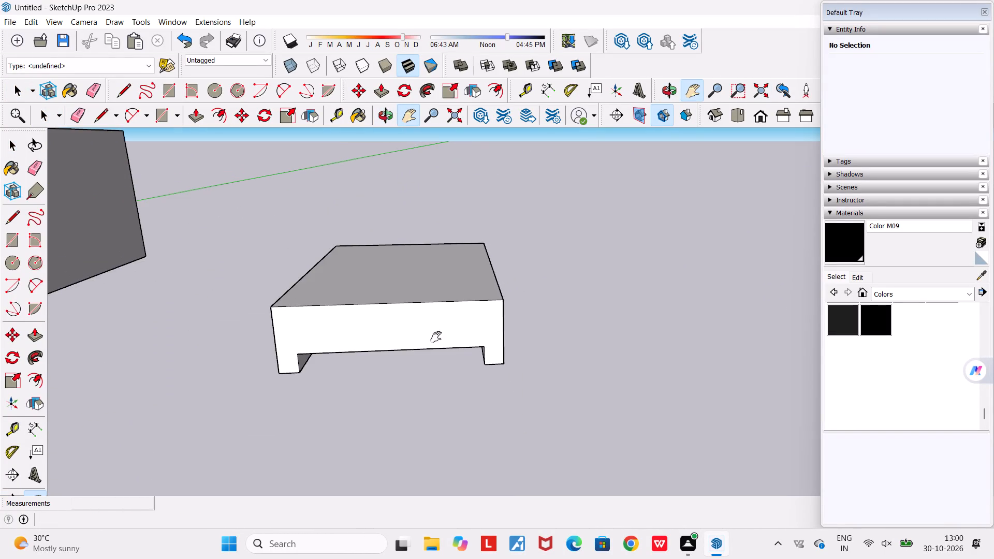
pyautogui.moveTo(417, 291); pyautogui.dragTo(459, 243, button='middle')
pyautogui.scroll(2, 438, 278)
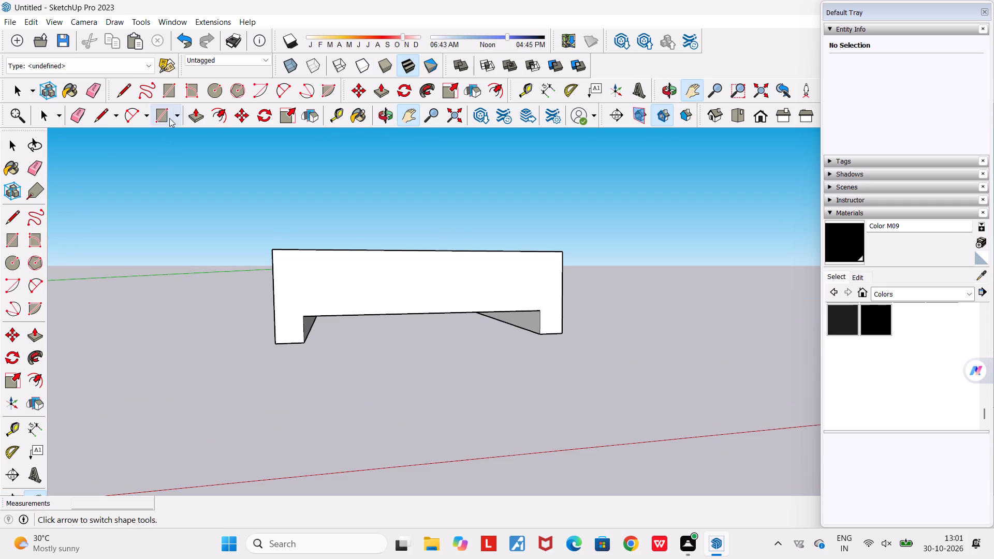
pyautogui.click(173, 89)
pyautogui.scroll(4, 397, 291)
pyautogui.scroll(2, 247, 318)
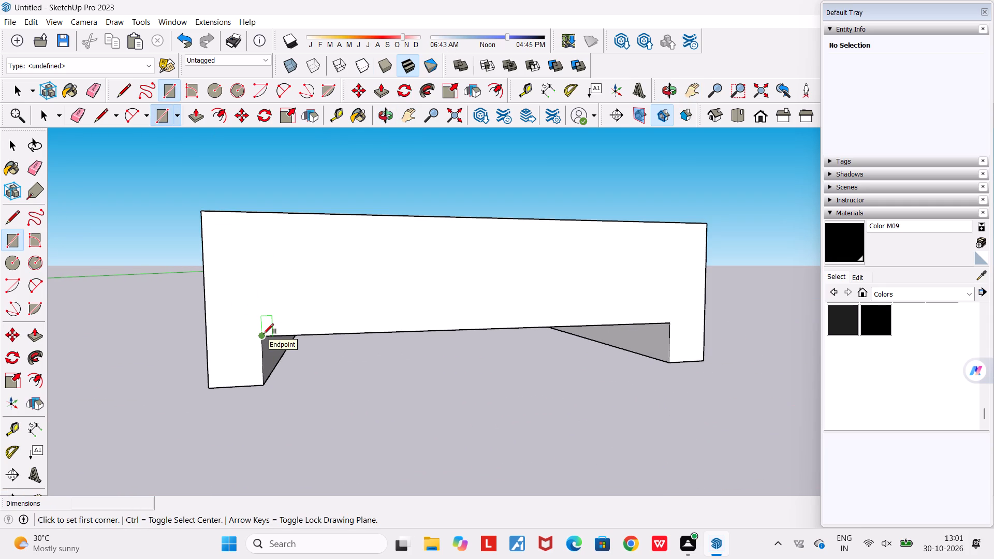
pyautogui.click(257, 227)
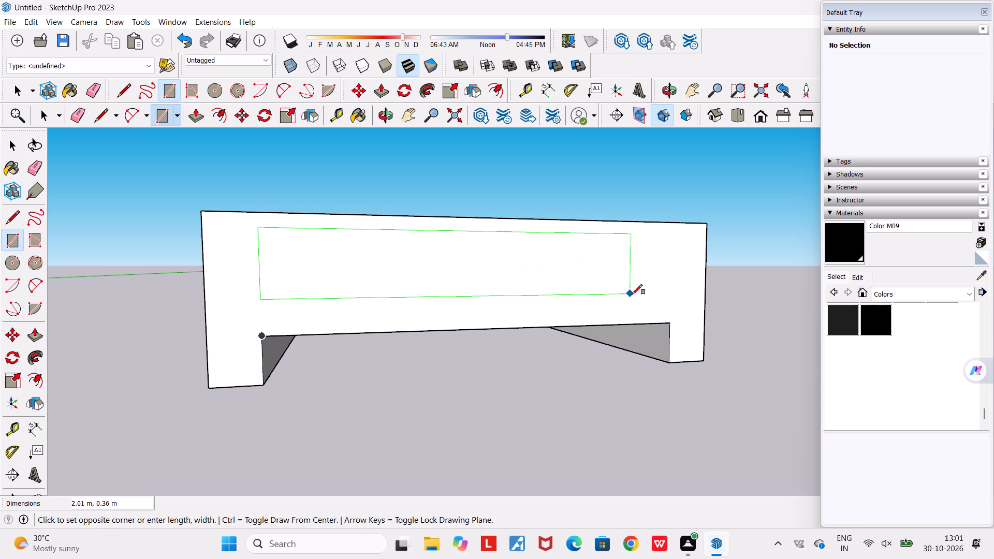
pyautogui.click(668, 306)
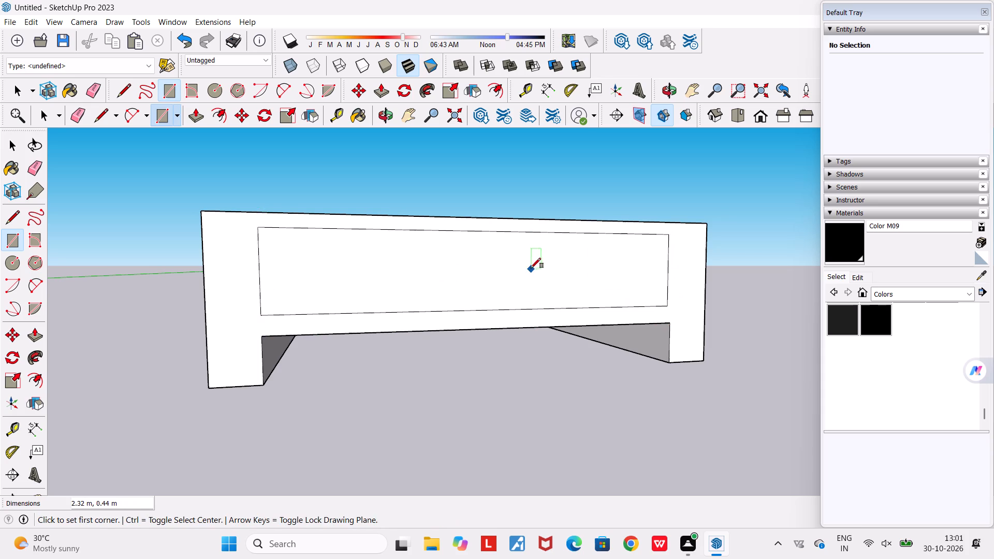
# Examine the box's panelled short end, long side and open base from several angles beside the house.
pyautogui.moveTo(528, 268); pyautogui.dragTo(480, 271, button='middle')
pyautogui.scroll(-4, 480, 272)
pyautogui.moveTo(371, 323); pyautogui.dragTo(456, 365, button='middle')
pyautogui.moveTo(465, 340); pyautogui.dragTo(221, 331, button='middle')
pyautogui.scroll(-2, 221, 331)
pyautogui.moveTo(420, 331); pyautogui.dragTo(333, 344, button='middle')
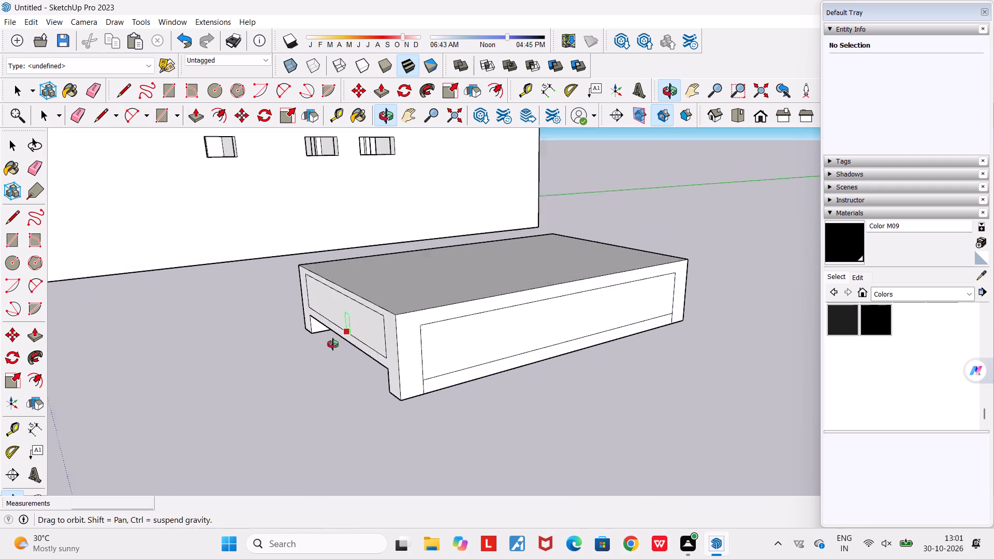
pyautogui.moveTo(333, 344); pyautogui.dragTo(329, 345, button='middle')
pyautogui.scroll(-6, 328, 345)
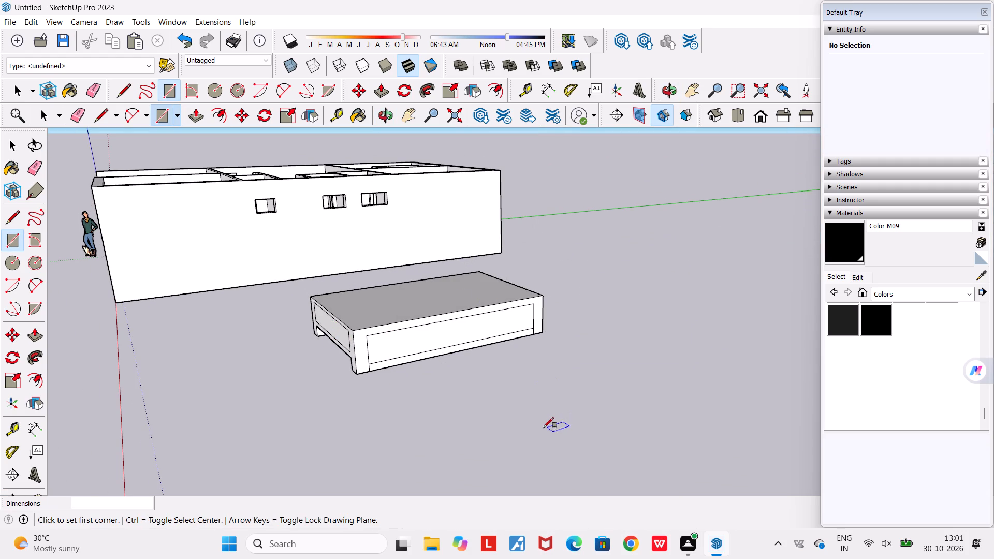
pyautogui.moveTo(378, 385); pyautogui.dragTo(469, 381, button='middle')
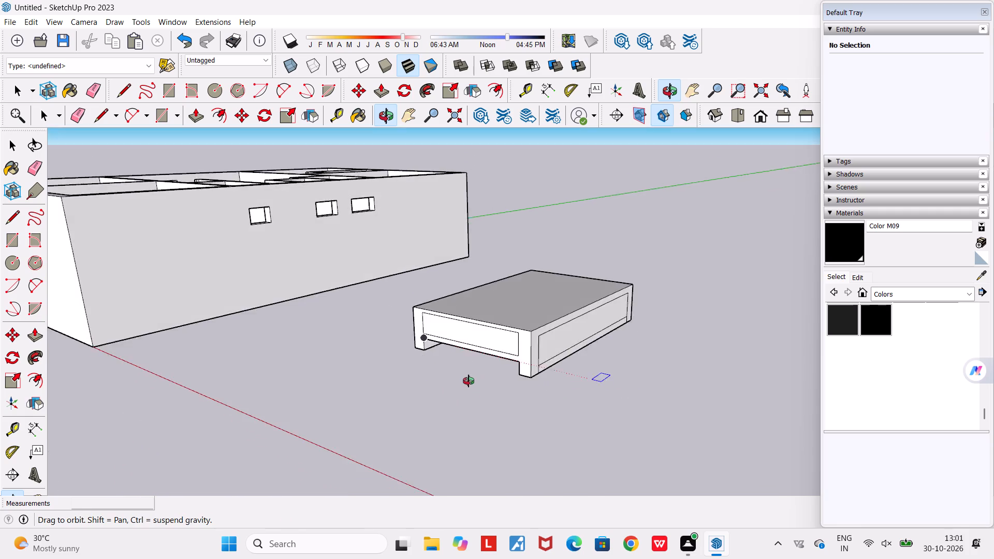
pyautogui.moveTo(469, 381); pyautogui.dragTo(486, 392, button='middle')
pyautogui.scroll(-4, 486, 392)
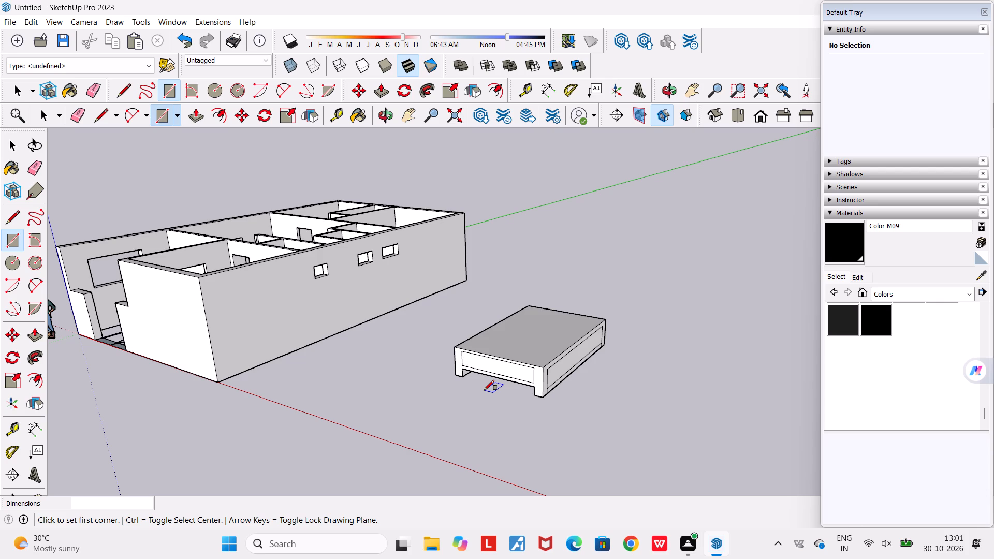
# Undo the short-end panel rectangle and the base cut through the box's length.
pyautogui.hotkey('ctrl', 'z')
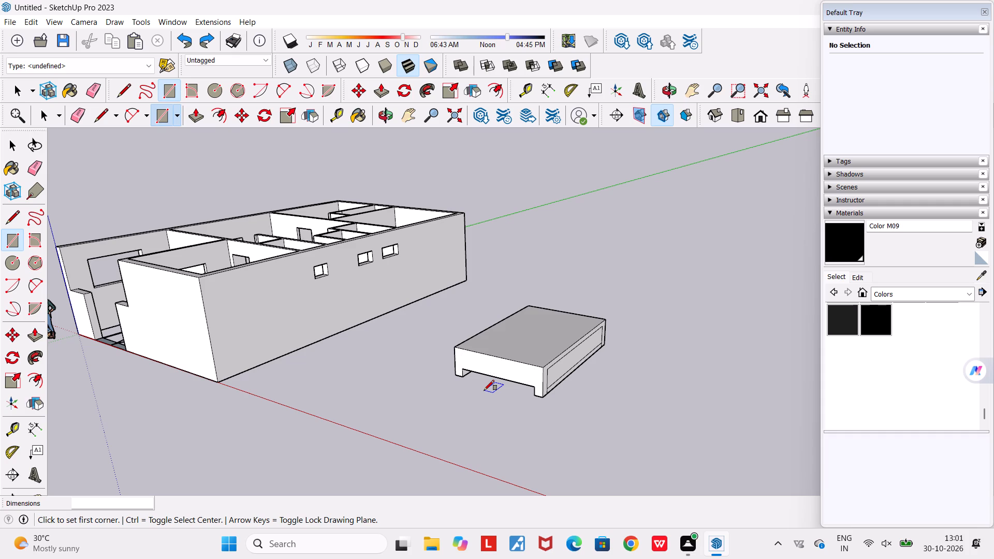
pyautogui.hotkey('ctrl', 'z')
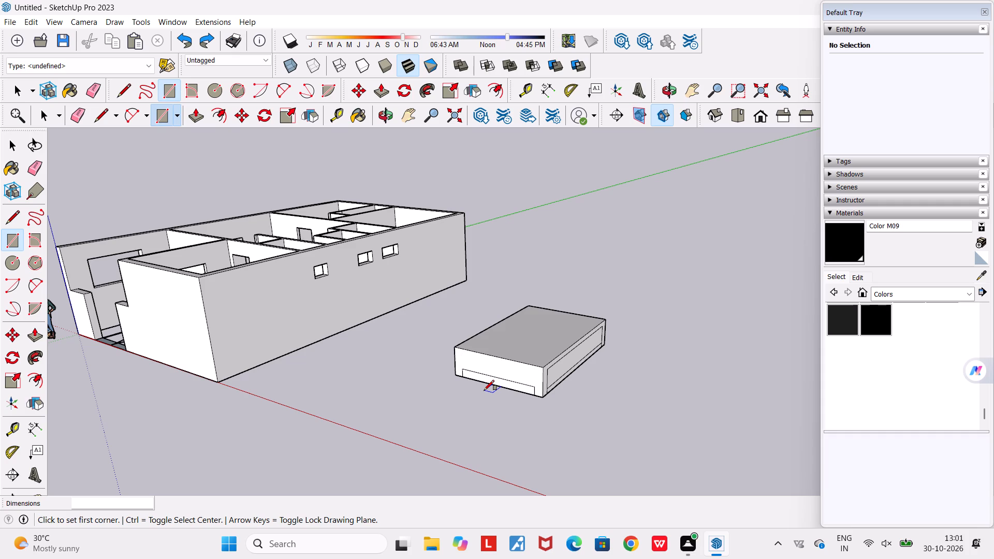
# Erase the three lines of the base strip outline on the box's short end.
pyautogui.scroll(8, 476, 381)
pyautogui.press('space')
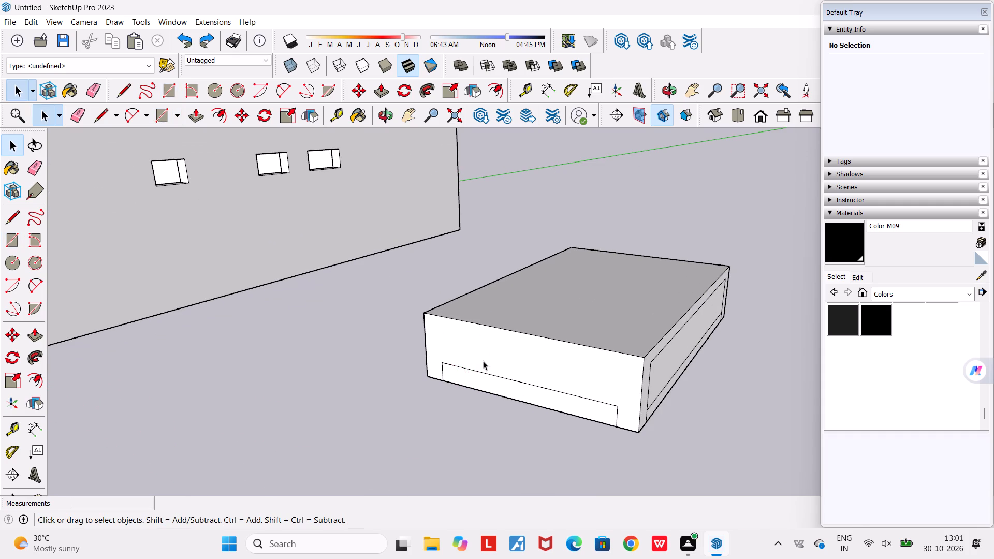
pyautogui.moveTo(483, 361); pyautogui.dragTo(485, 376)
pyautogui.press('e')
pyautogui.moveTo(494, 371); pyautogui.dragTo(440, 369)
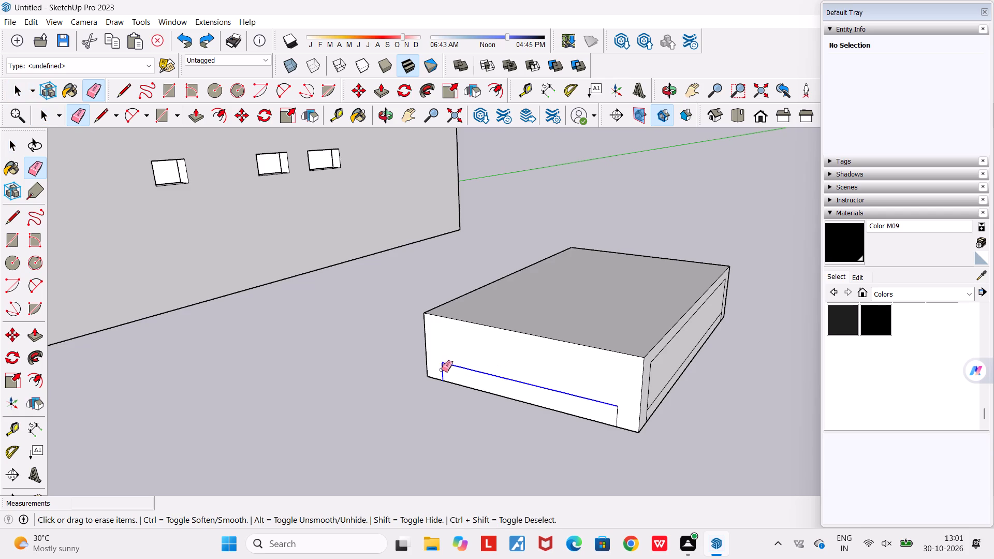
pyautogui.moveTo(624, 417); pyautogui.dragTo(607, 406)
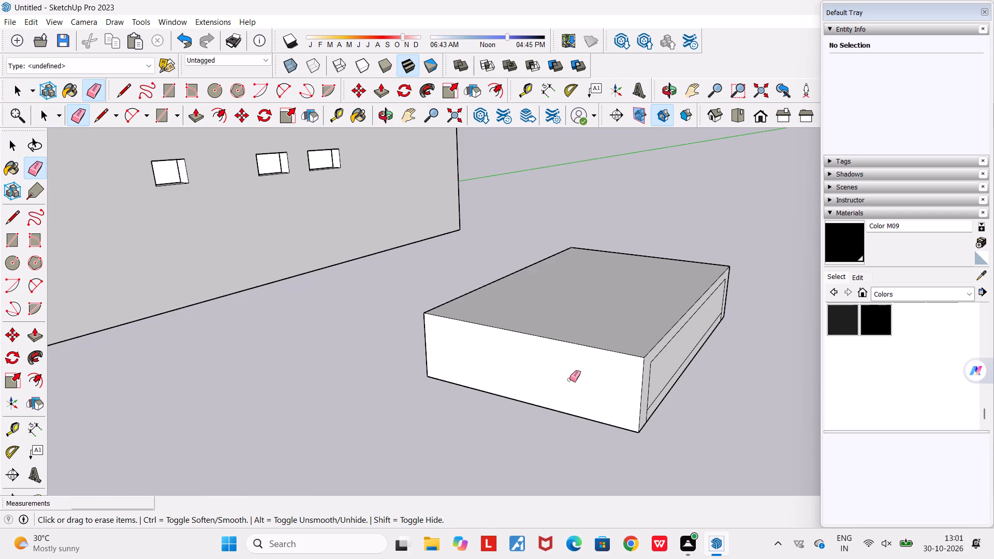
# Examine the box's plain short end, underside and outlined long face, and its position beside the house.
pyautogui.scroll(-3, 569, 379)
pyautogui.moveTo(580, 377); pyautogui.dragTo(726, 395, button='middle')
pyautogui.scroll(3, 746, 367)
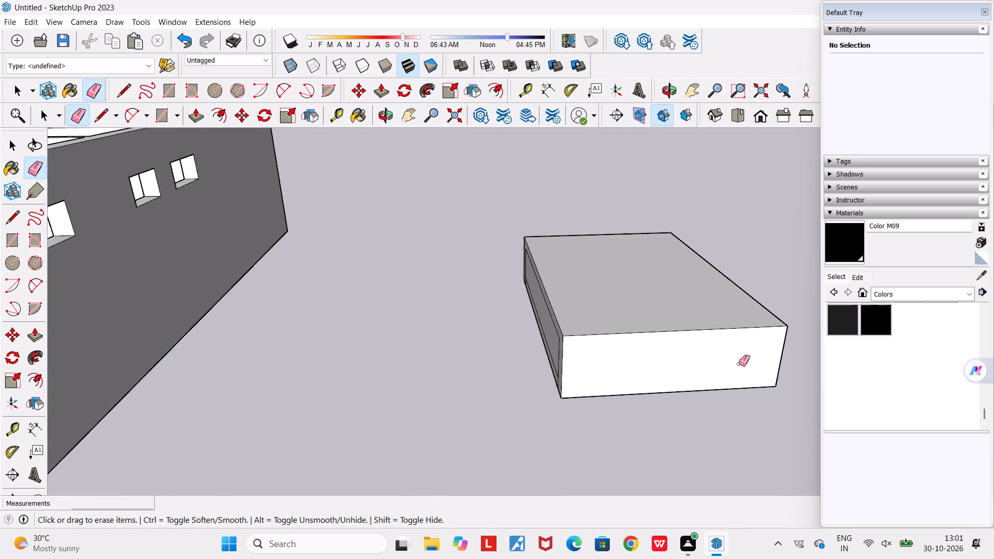
pyautogui.moveTo(710, 347); pyautogui.dragTo(622, 219, button='middle')
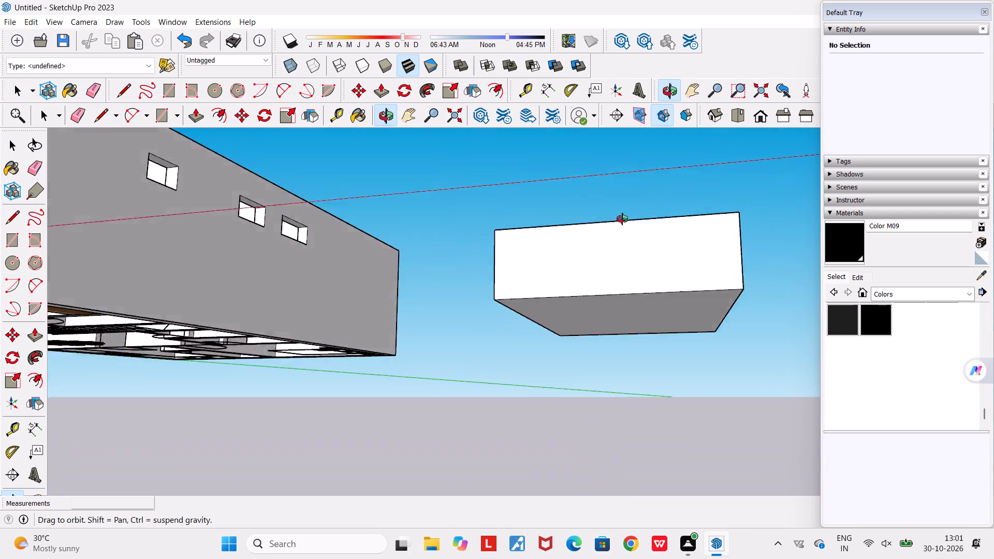
pyautogui.moveTo(622, 219); pyautogui.dragTo(519, 266, button='middle')
pyautogui.scroll(-4, 519, 266)
pyautogui.moveTo(559, 292); pyautogui.dragTo(461, 297, button='middle')
pyautogui.scroll(-4, 458, 296)
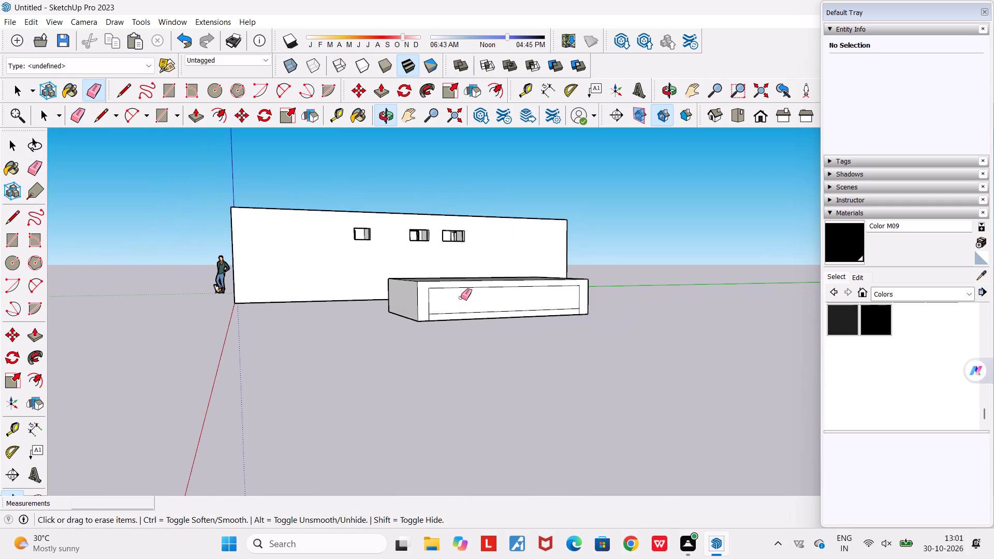
pyautogui.moveTo(403, 328); pyautogui.dragTo(455, 379, button='middle')
pyautogui.scroll(3, 471, 373)
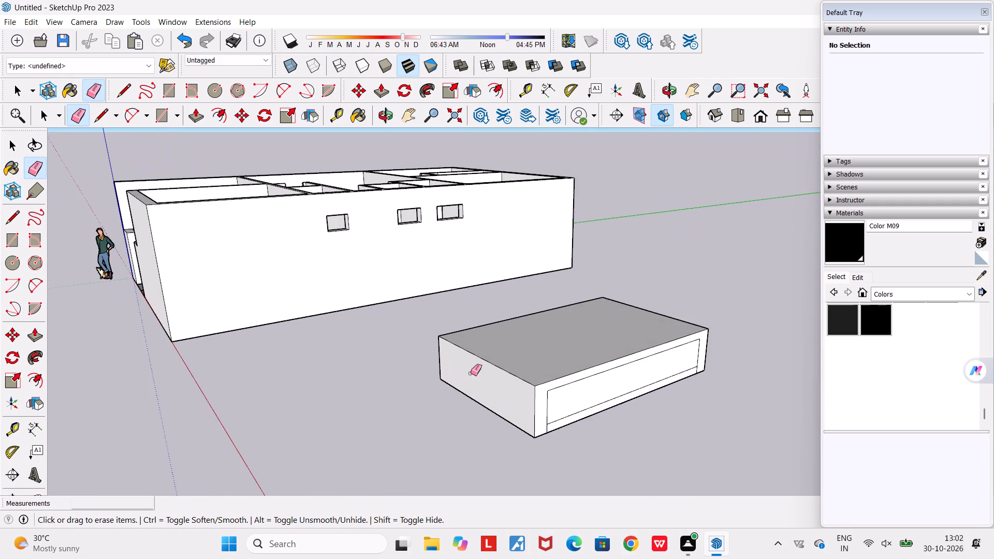
pyautogui.scroll(1, 471, 373)
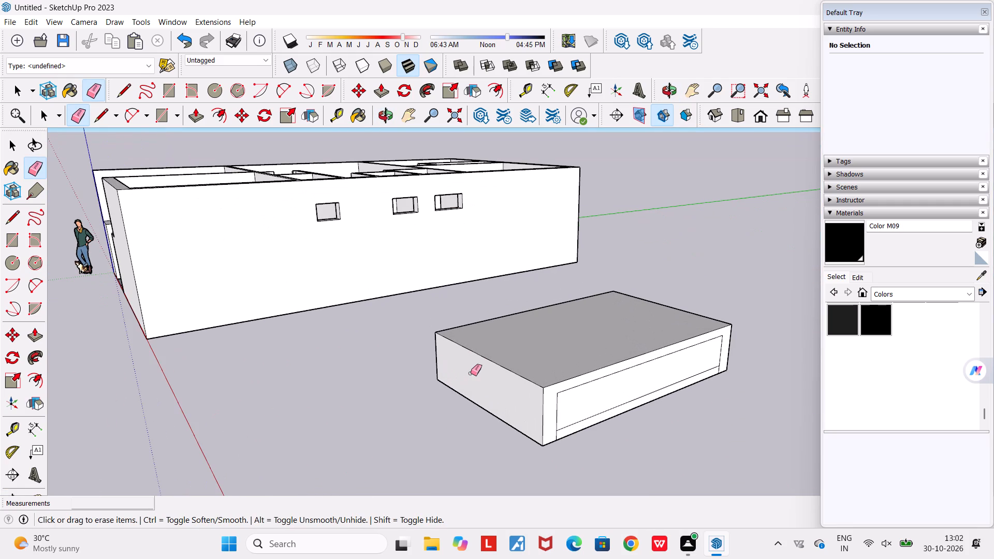
pyautogui.scroll(-13, 469, 367)
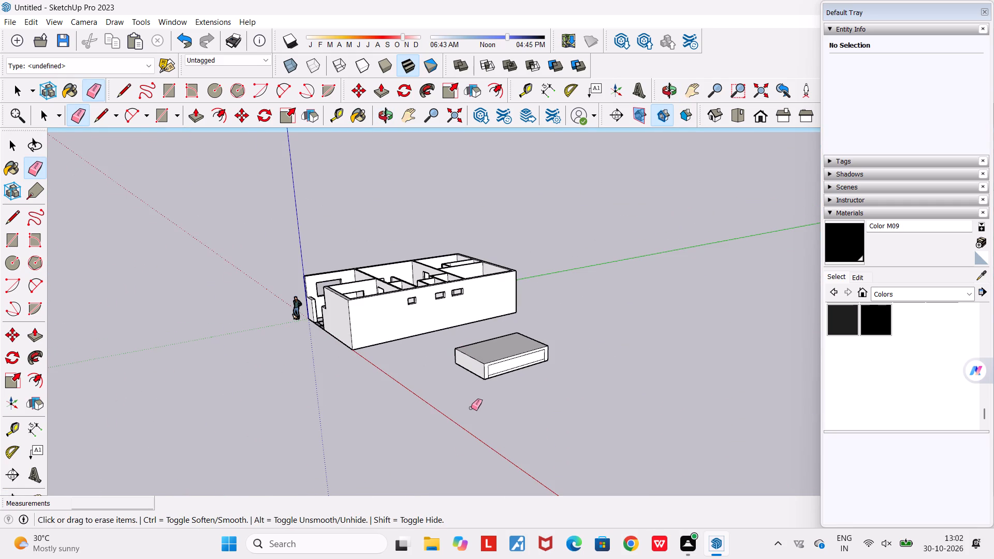
# Draw a vertical line about 0.87 m long between the midpoints of the short end's bottom and top edges.
pyautogui.scroll(9, 466, 405)
pyautogui.moveTo(466, 399); pyautogui.dragTo(576, 424, button='middle')
pyautogui.scroll(2, 639, 349)
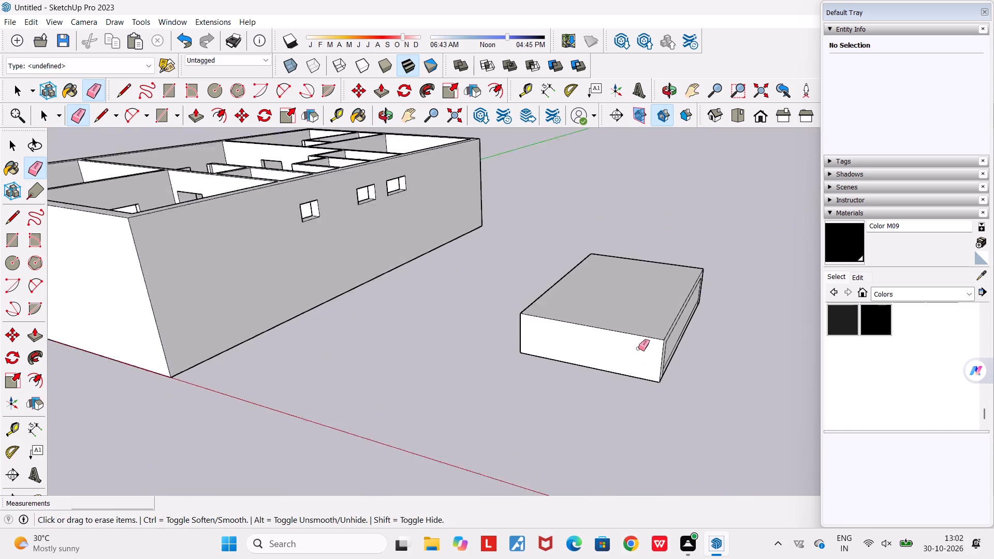
pyautogui.scroll(7, 638, 348)
pyautogui.scroll(1, 630, 402)
pyautogui.moveTo(639, 403); pyautogui.dragTo(697, 387, button='middle')
pyautogui.scroll(5, 674, 325)
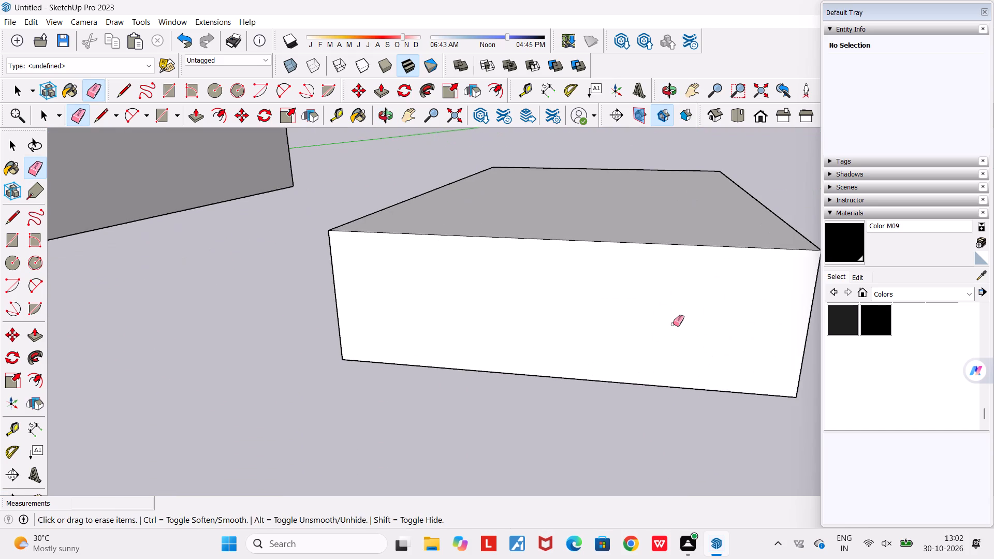
pyautogui.click(216, 98)
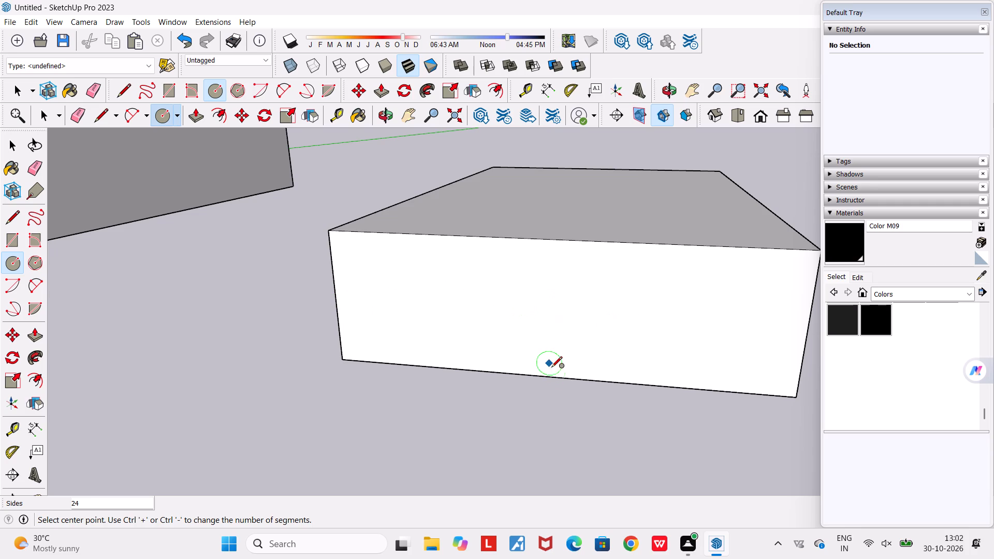
pyautogui.press('space')
pyautogui.press('l')
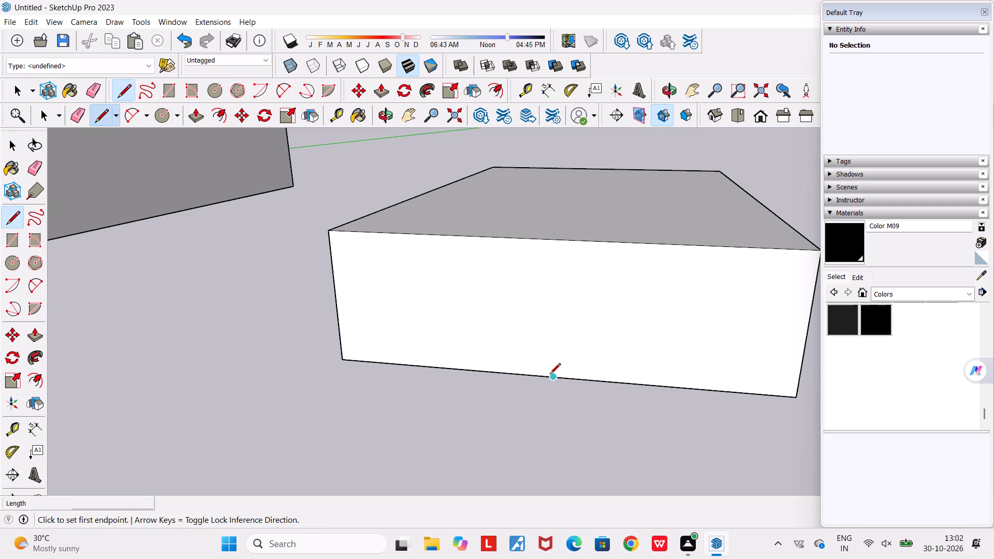
pyautogui.click(556, 377)
pyautogui.click(556, 239)
pyautogui.press('space')
# Draw a circle of about 0.08 m radius centred on the midpoint of the short end's vertical line.
pyautogui.click(160, 118)
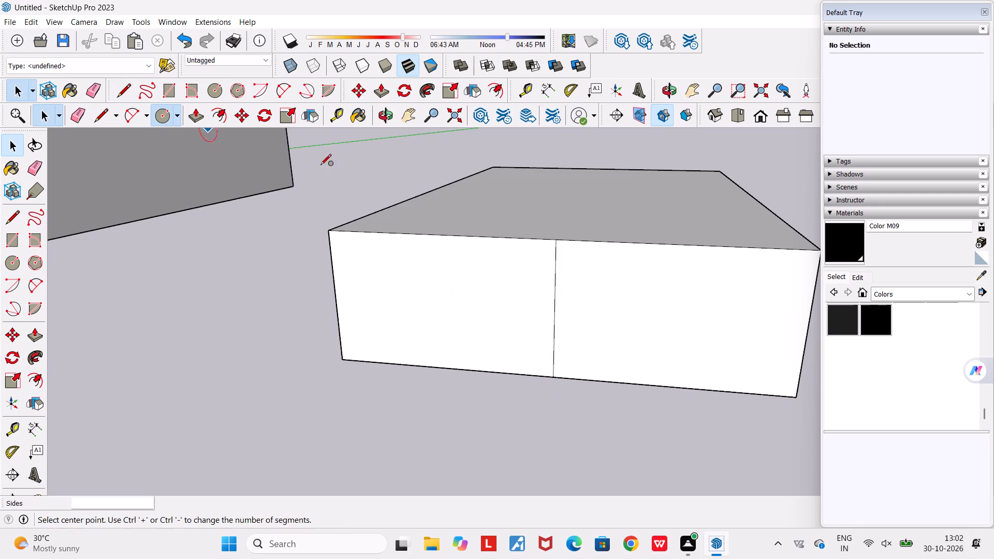
pyautogui.click(553, 311)
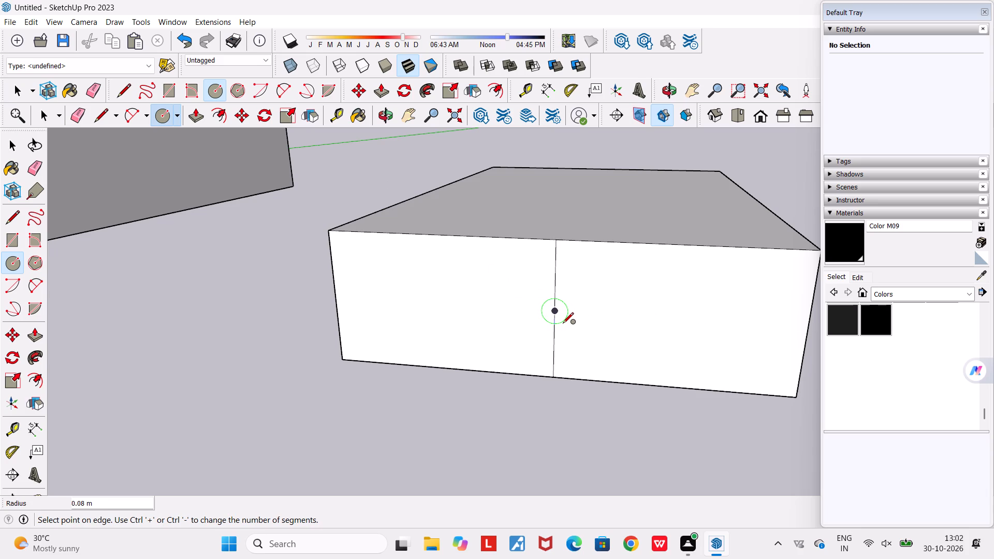
pyautogui.click(563, 324)
pyautogui.scroll(2, 553, 289)
pyautogui.moveTo(563, 286); pyautogui.dragTo(611, 276, button='middle')
pyautogui.scroll(-4, 611, 276)
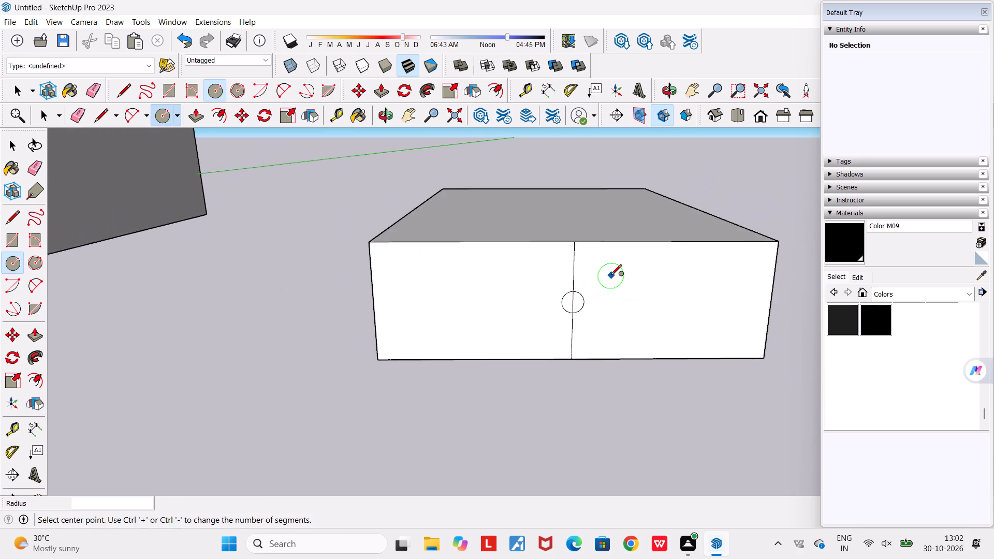
pyautogui.scroll(-2, 611, 276)
pyautogui.scroll(2, 631, 329)
pyautogui.press('space')
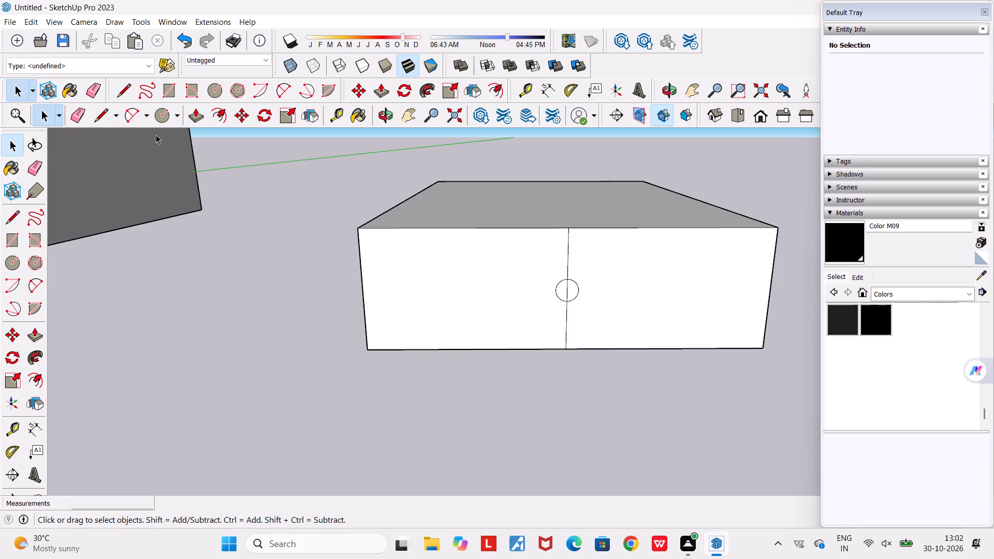
# Draw a horizontal line about 2.84 m long across the box's short end between the midpoints of its side edges.
pyautogui.press('l')
pyautogui.press('space')
pyautogui.press('l')
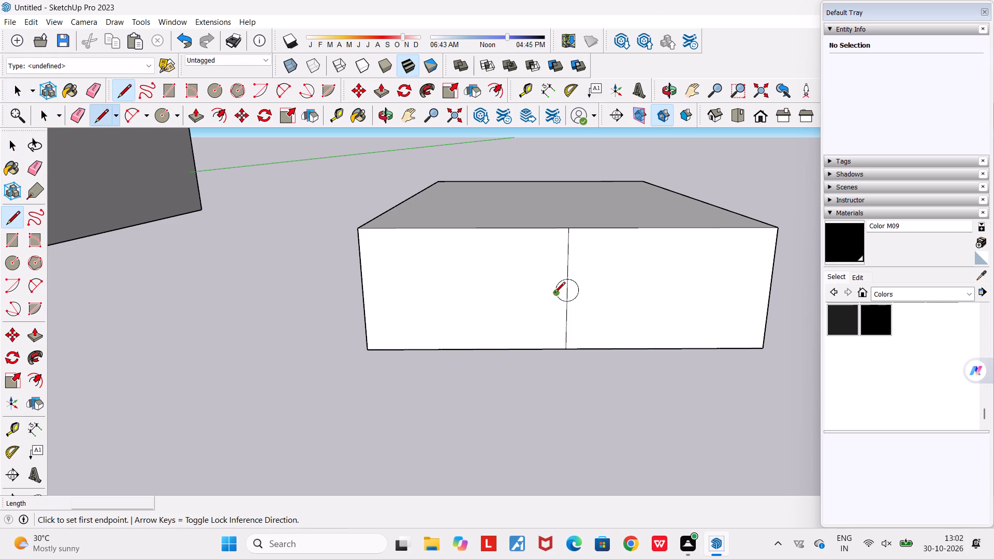
pyautogui.click(362, 291)
pyautogui.click(771, 290)
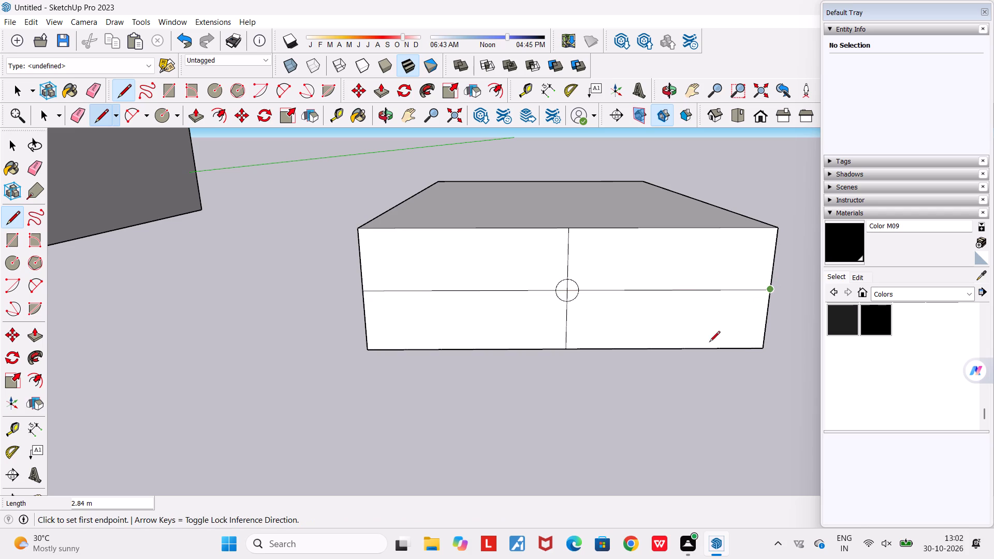
pyautogui.press('space')
# Draw two circles of about 0.08 m radius on the short end's vertical line, one above and one below the central circle.
pyautogui.moveTo(605, 281); pyautogui.dragTo(581, 267, button='middle')
pyautogui.scroll(-3, 581, 267)
pyautogui.scroll(4, 562, 293)
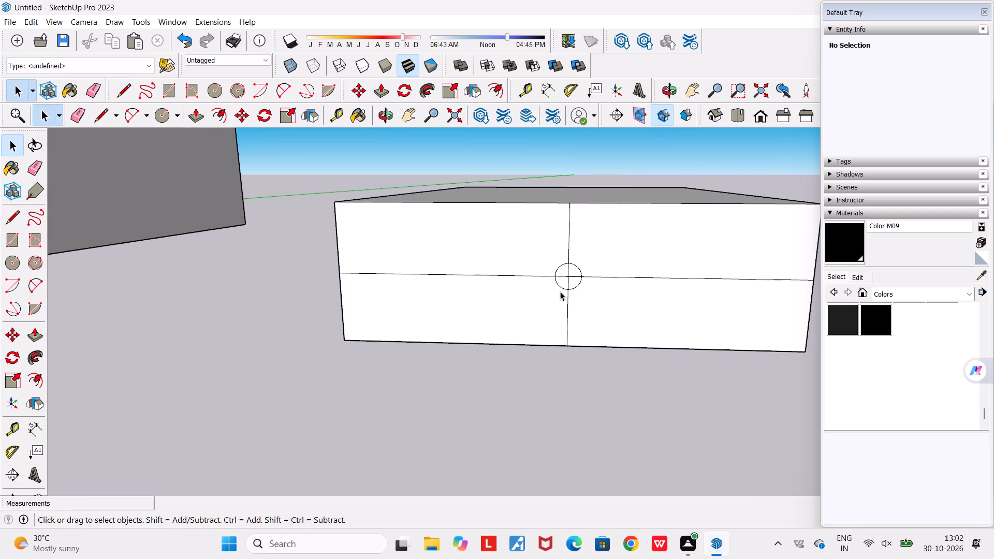
pyautogui.scroll(4, 564, 268)
pyautogui.scroll(-10, 573, 273)
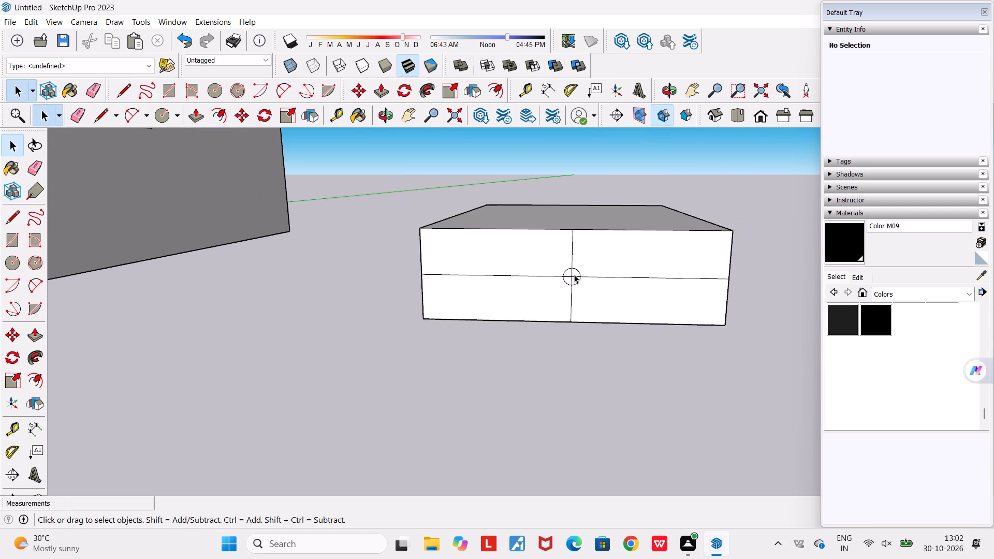
pyautogui.scroll(4, 594, 243)
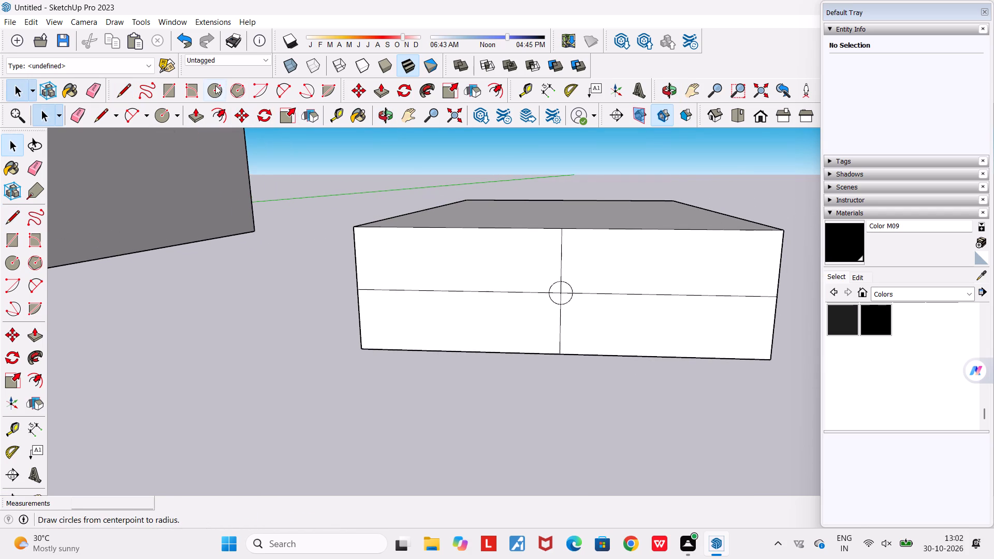
pyautogui.click(215, 85)
pyautogui.click(561, 250)
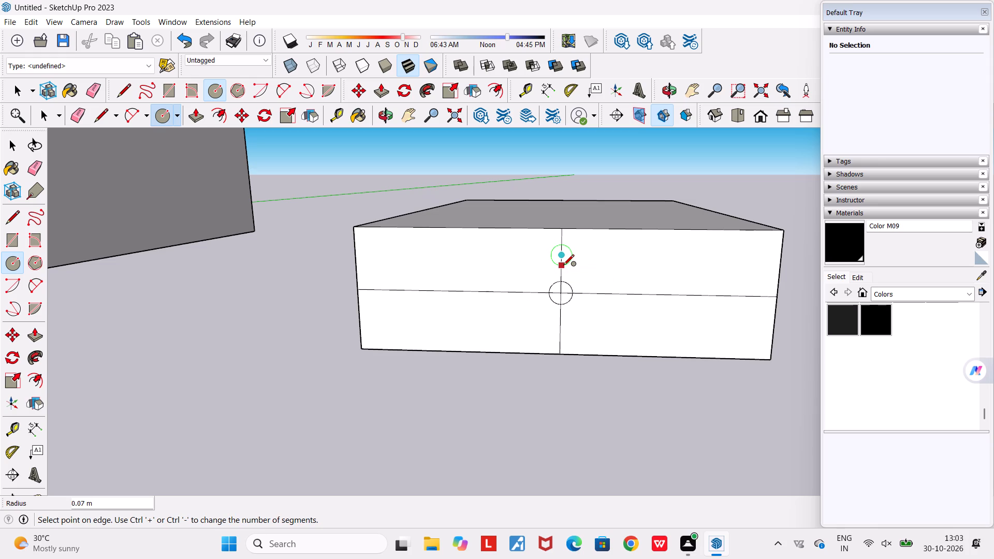
pyautogui.click(564, 267)
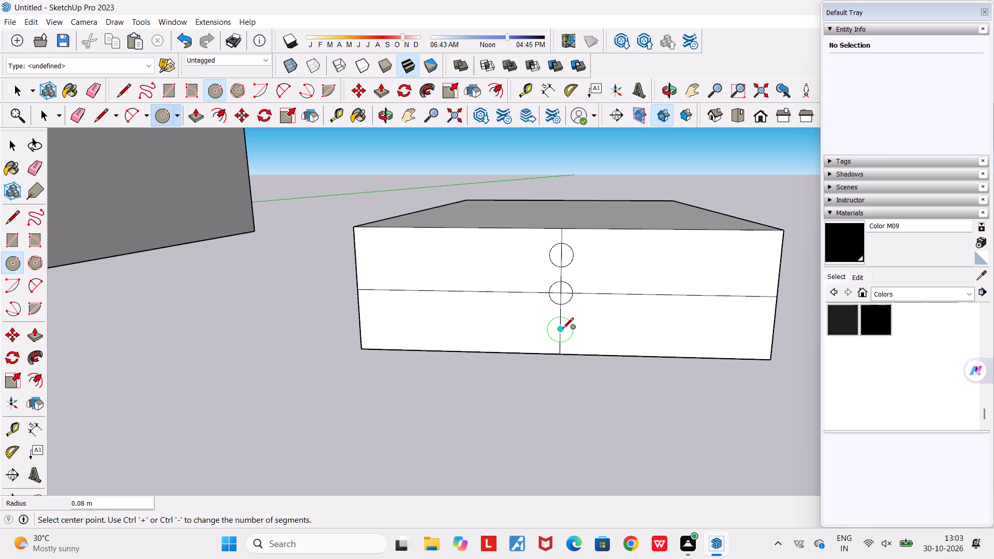
pyautogui.click(562, 329)
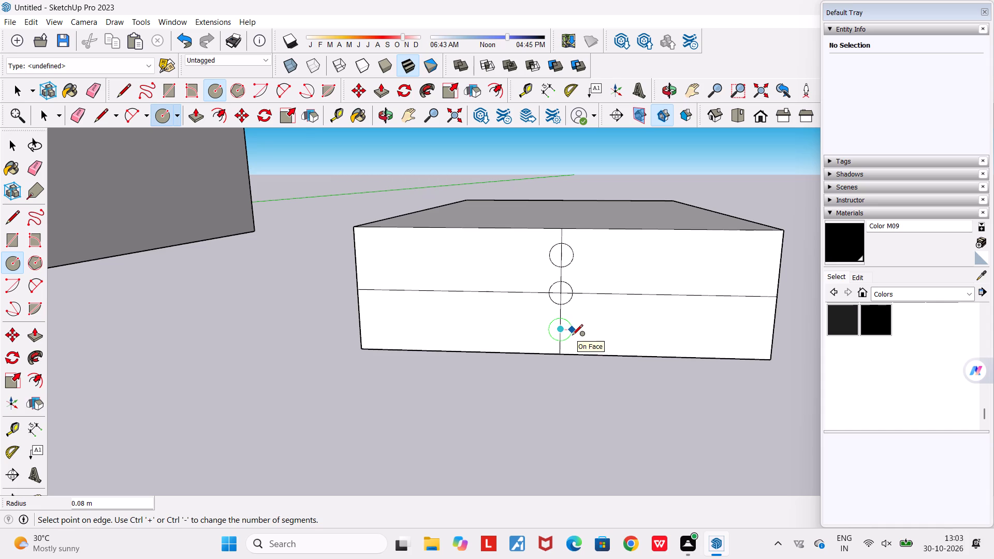
pyautogui.click(572, 336)
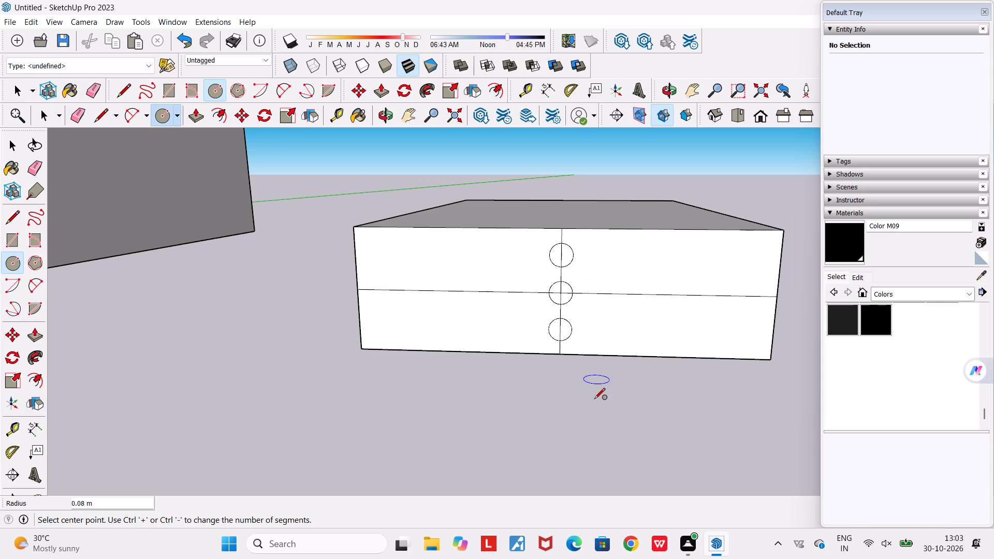
# Draw a circle of about 0.08 m radius centred on the horizontal line, just right of the central circle.
pyautogui.click(596, 295)
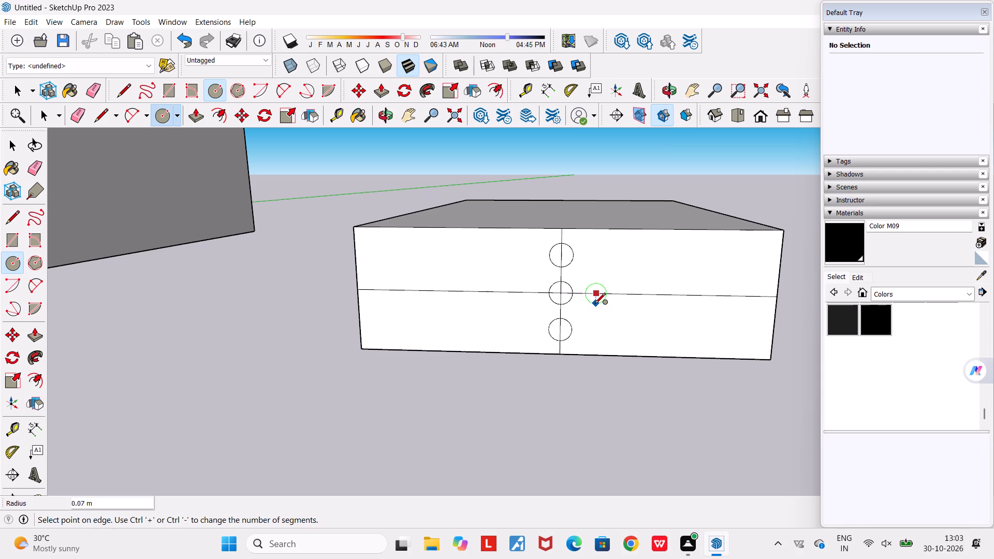
pyautogui.click(597, 305)
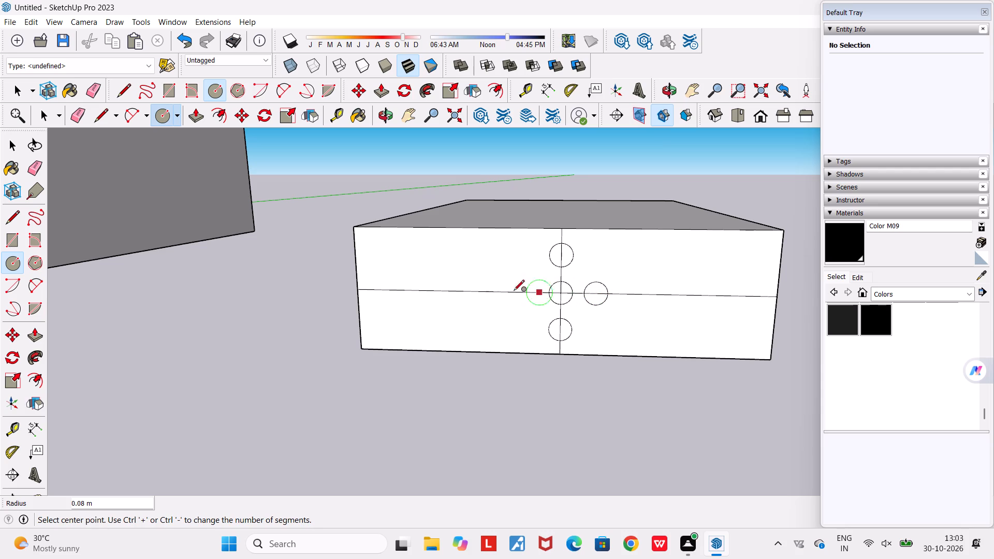
pyautogui.press('space')
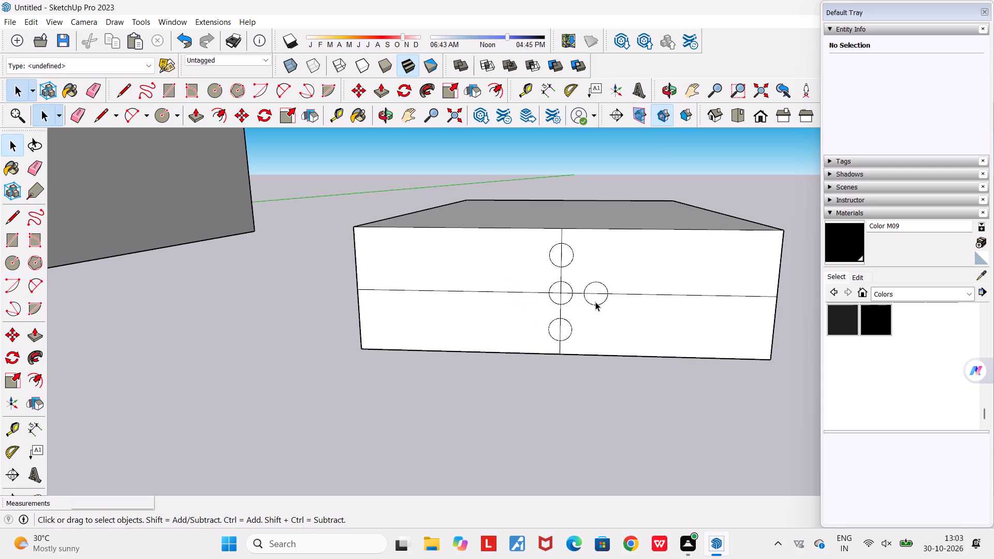
# Copy the circle right of the central one and paste it onto the horizontal line, on the central circle's left side.
pyautogui.click(597, 303)
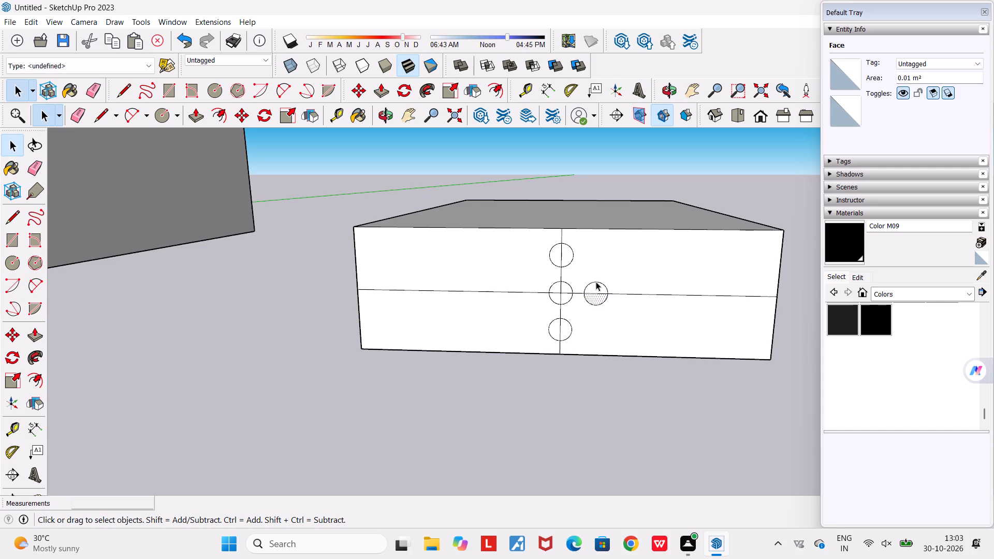
pyautogui.click(594, 281)
pyautogui.scroll(4, 594, 281)
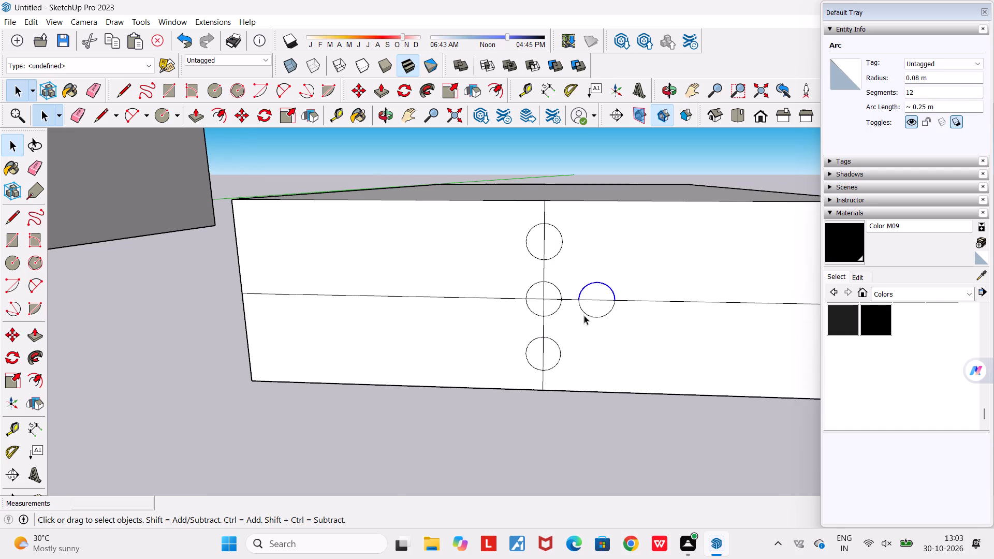
pyautogui.click(581, 307)
pyautogui.moveTo(575, 267); pyautogui.dragTo(630, 341)
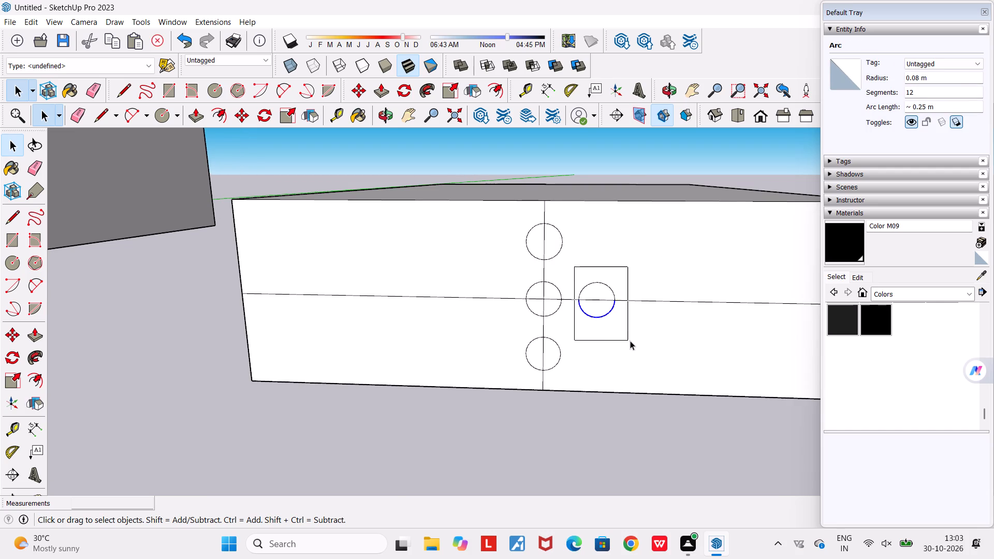
pyautogui.moveTo(630, 341); pyautogui.dragTo(633, 342)
pyautogui.hotkey('ctrl', 'c')
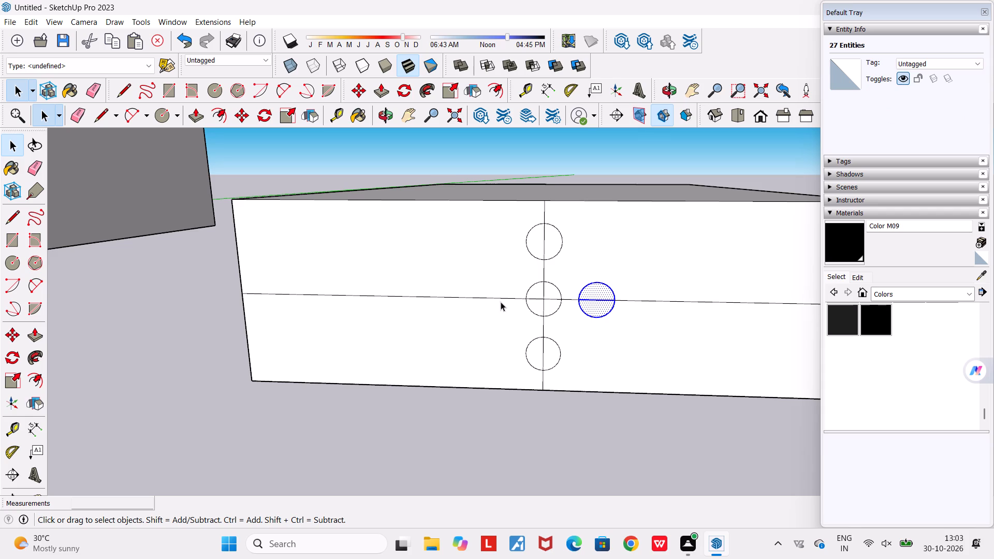
pyautogui.hotkey('ctrl', 'v')
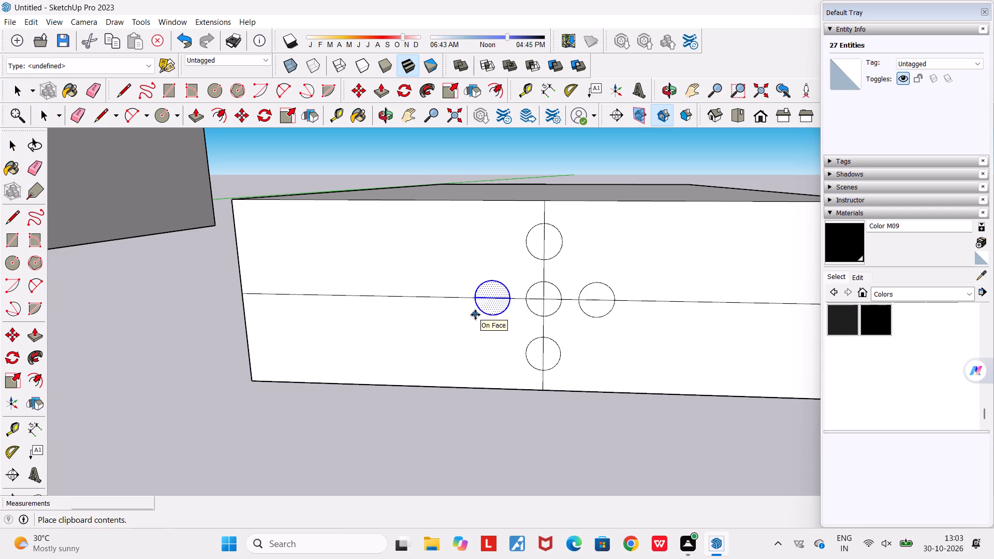
pyautogui.click(475, 315)
pyautogui.scroll(-5, 485, 300)
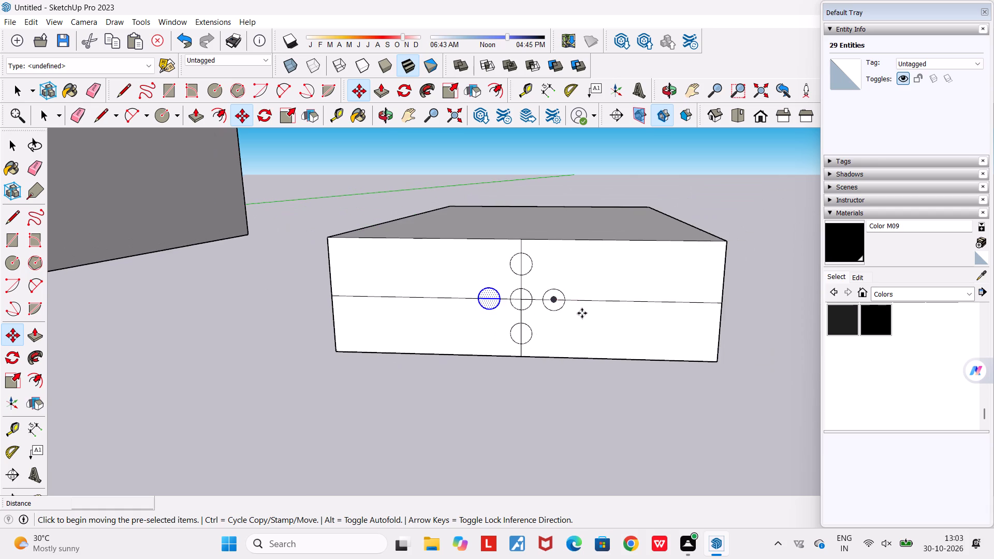
pyautogui.scroll(5, 582, 313)
pyautogui.press('space')
pyautogui.press('Escape')
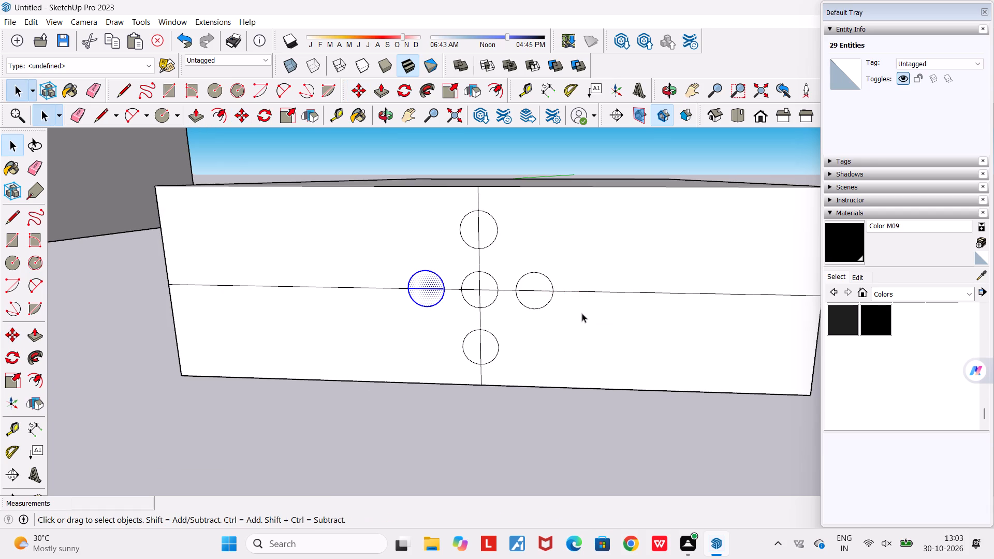
pyautogui.scroll(-4, 573, 305)
pyautogui.click(393, 174)
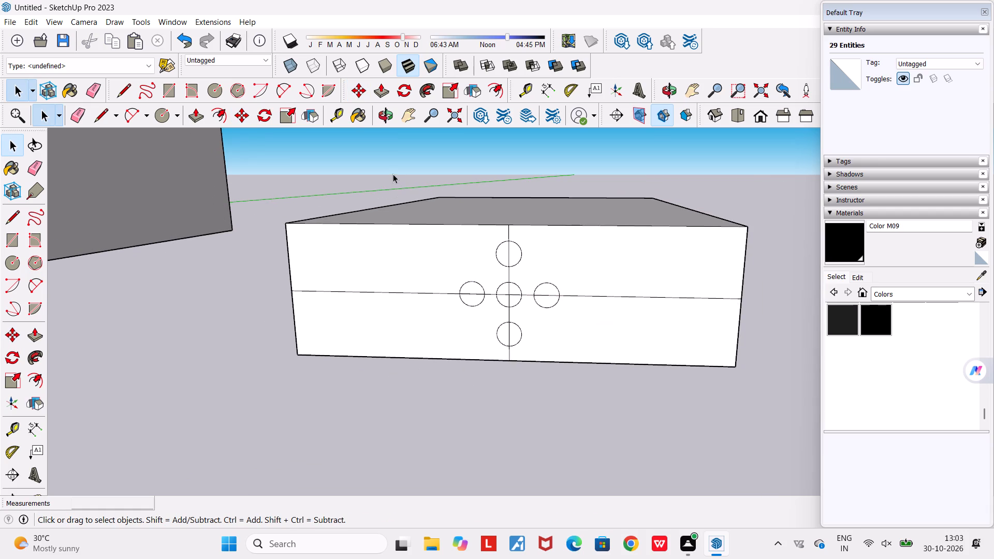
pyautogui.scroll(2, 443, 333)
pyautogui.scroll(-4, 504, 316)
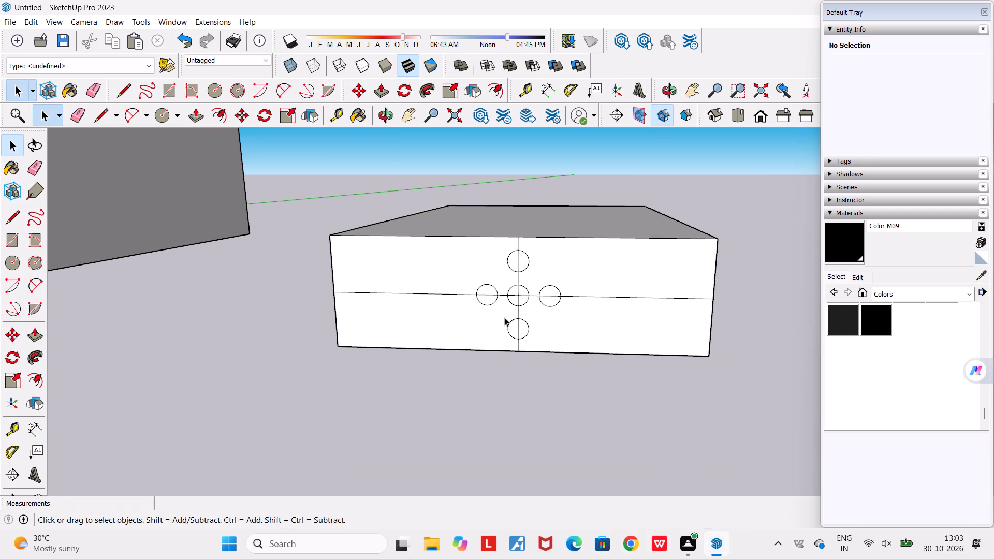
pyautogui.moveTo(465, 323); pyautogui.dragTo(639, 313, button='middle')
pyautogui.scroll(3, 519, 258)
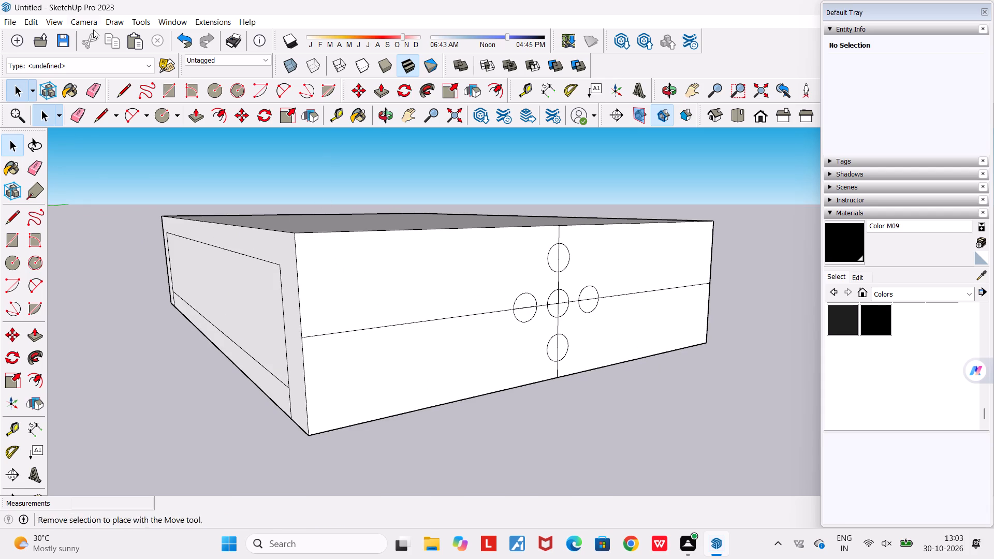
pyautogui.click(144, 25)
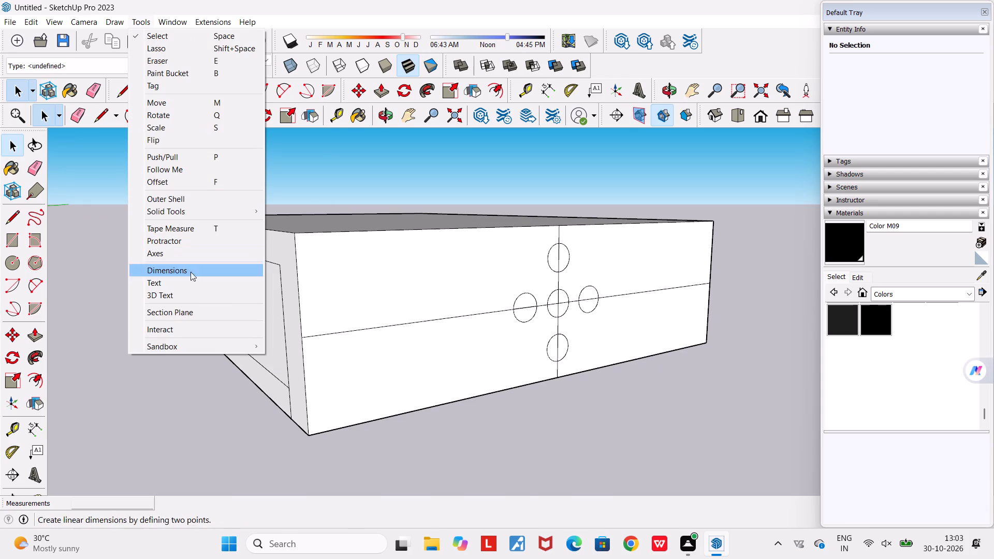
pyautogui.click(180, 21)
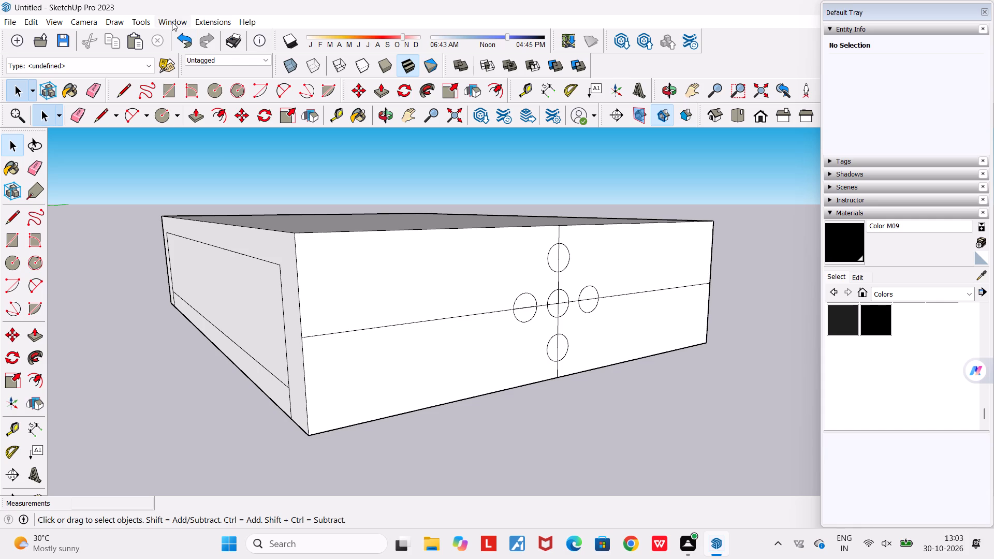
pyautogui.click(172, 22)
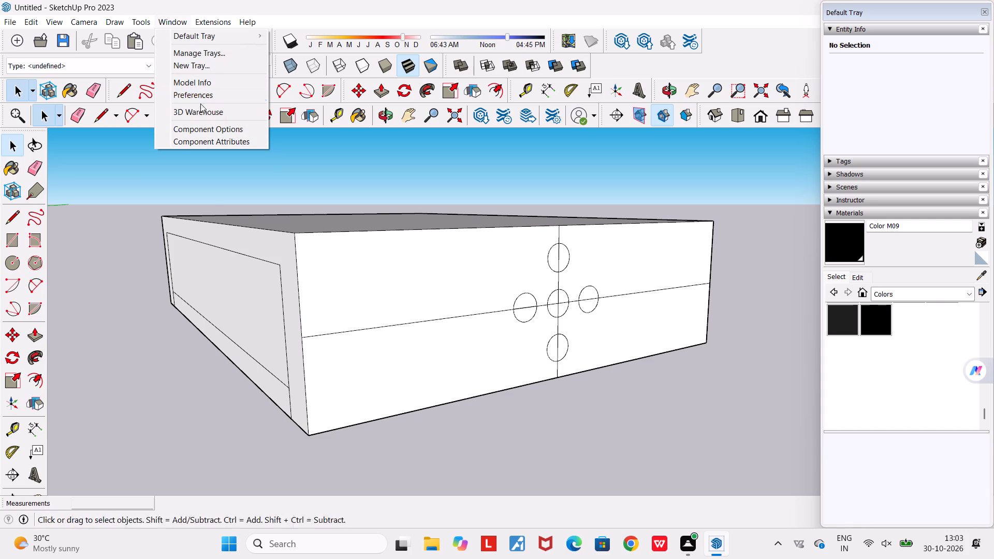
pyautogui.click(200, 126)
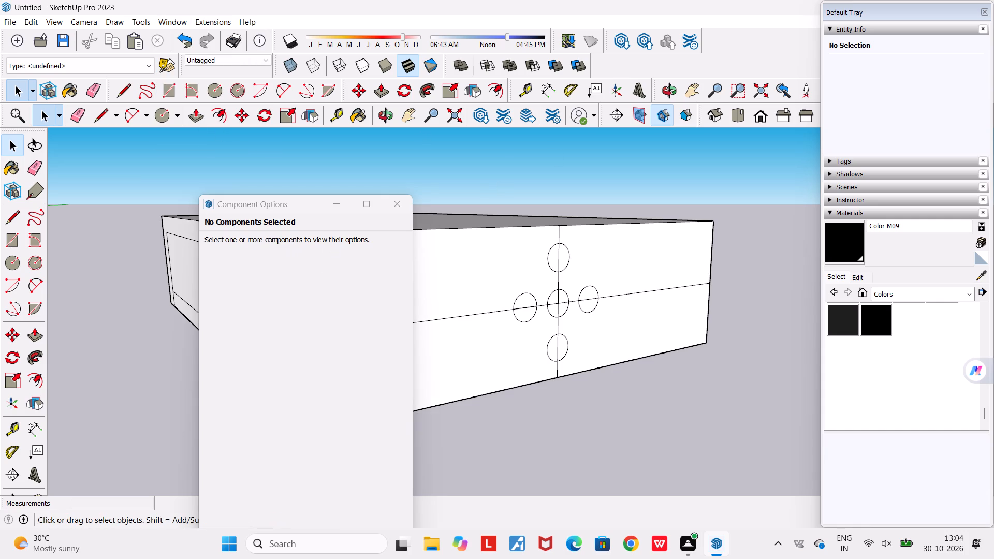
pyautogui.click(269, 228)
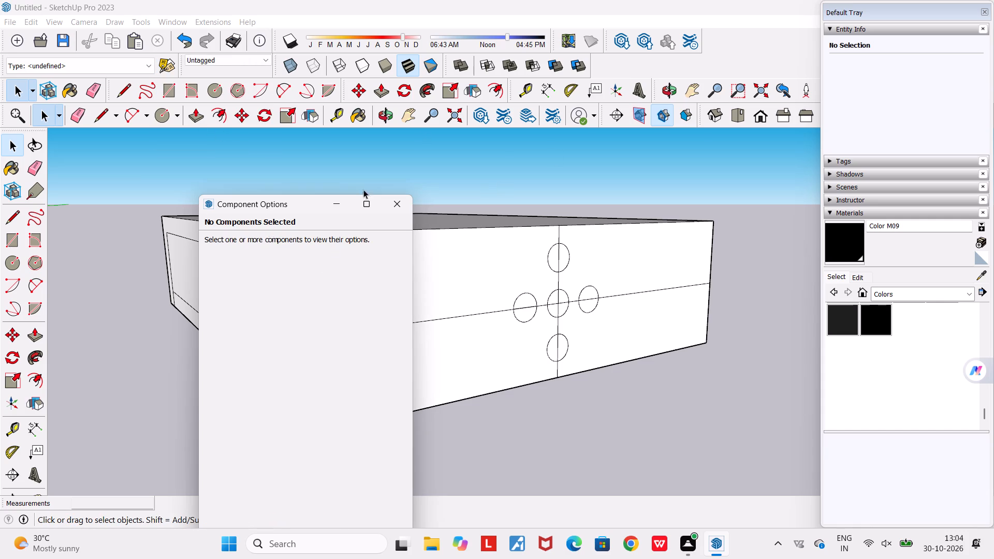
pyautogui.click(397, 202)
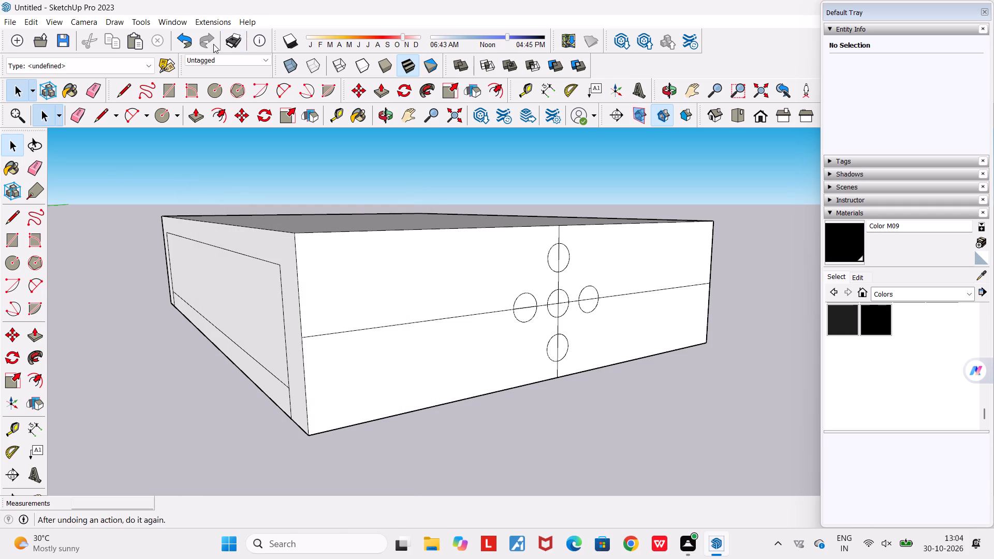
# Open the 3D Warehouse window.
pyautogui.click(179, 21)
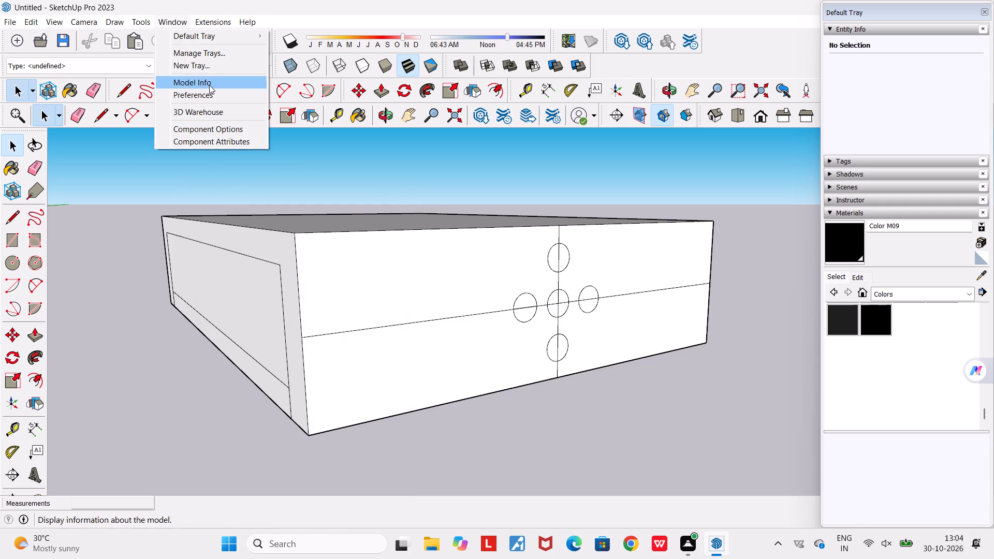
pyautogui.click(214, 108)
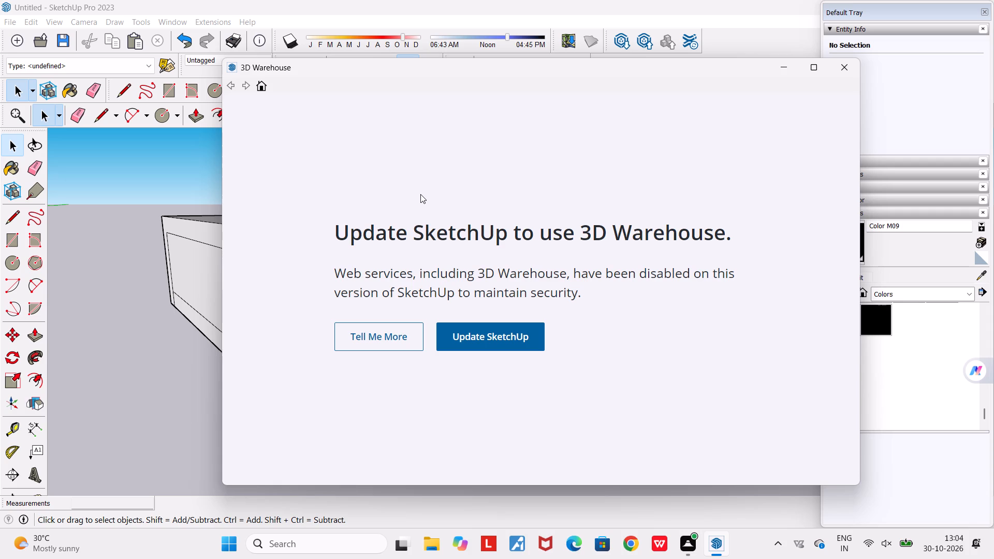
# Follow the SketchUp update link into the browser and open the free 7-day SketchUp Pro trial page.
pyautogui.click(474, 338)
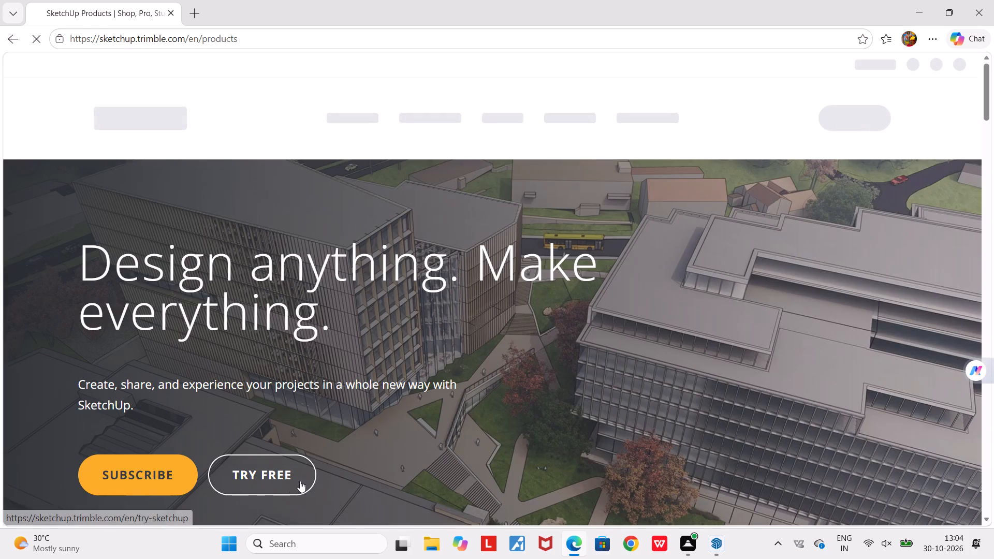
pyautogui.click(287, 488)
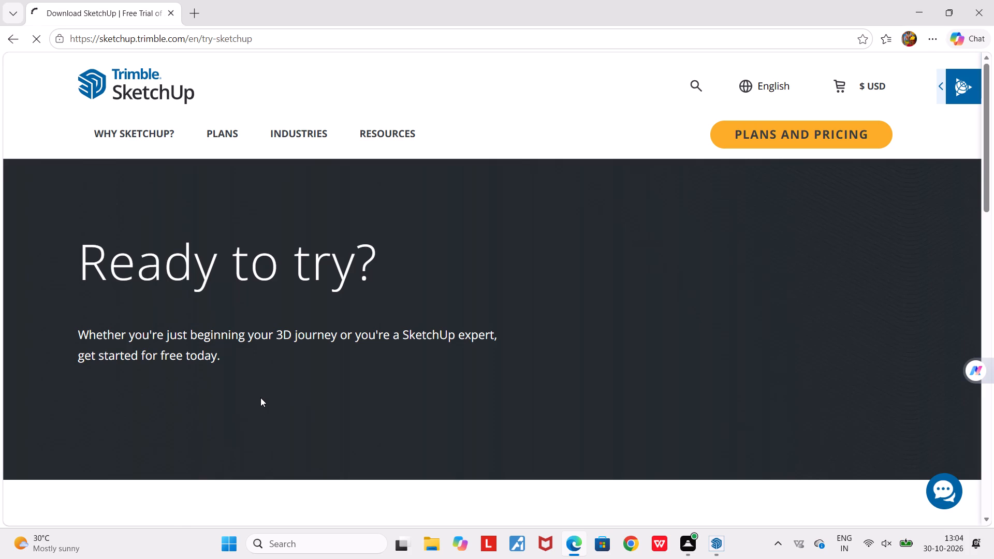
pyautogui.scroll(-5, 260, 398)
pyautogui.scroll(1, 260, 398)
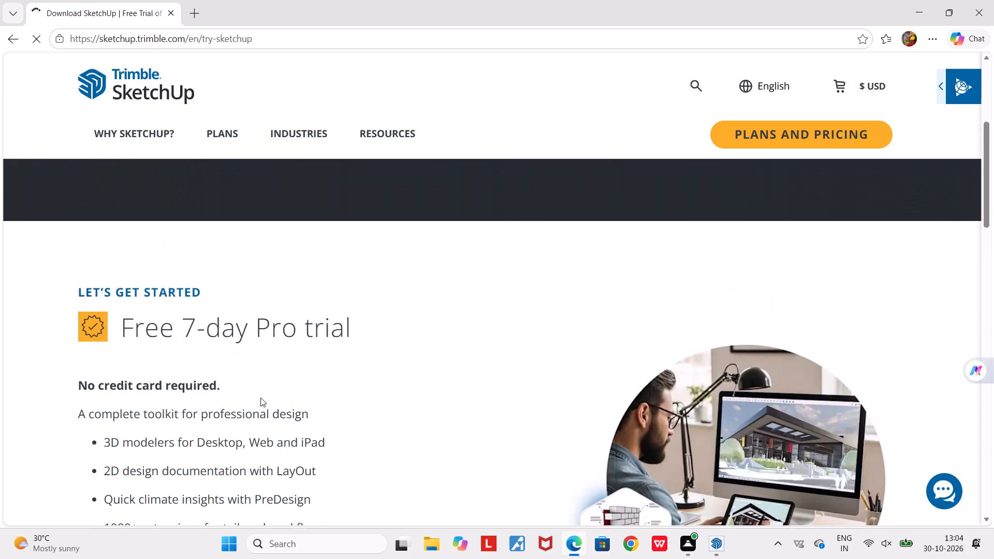
pyautogui.scroll(-6, 260, 398)
pyautogui.click(184, 308)
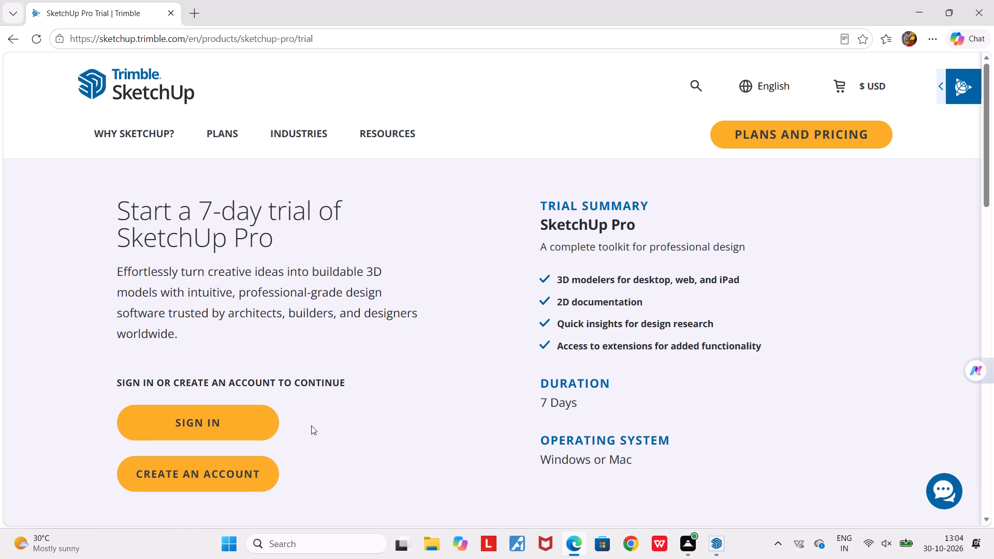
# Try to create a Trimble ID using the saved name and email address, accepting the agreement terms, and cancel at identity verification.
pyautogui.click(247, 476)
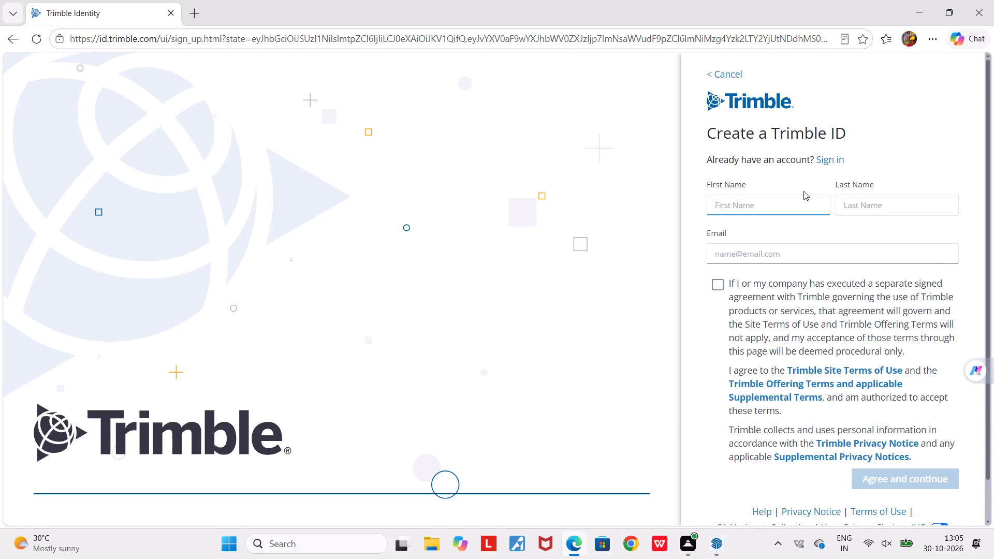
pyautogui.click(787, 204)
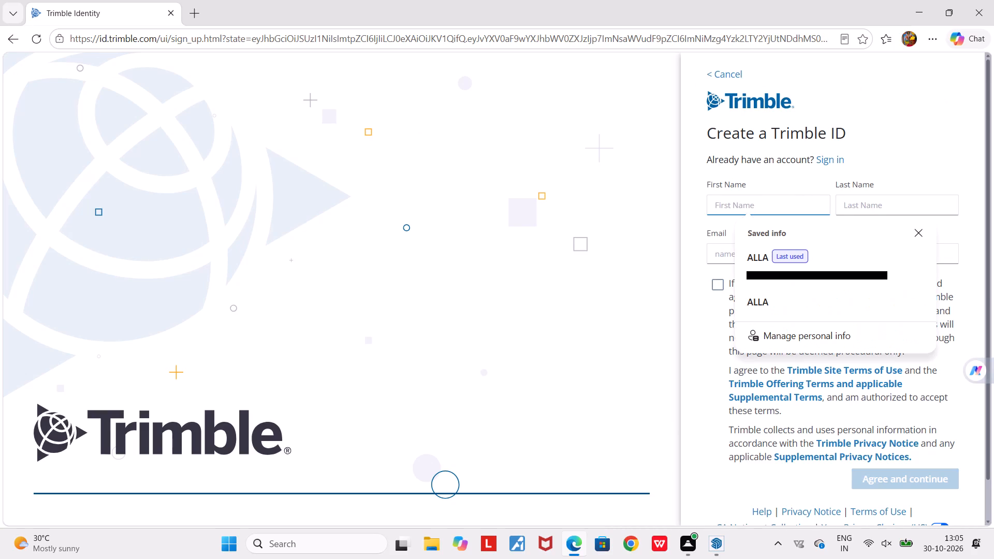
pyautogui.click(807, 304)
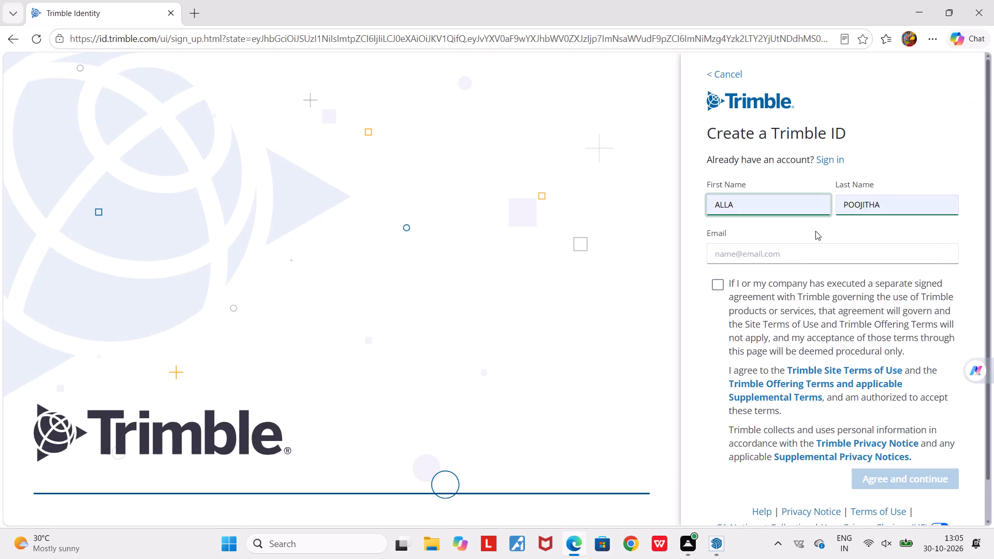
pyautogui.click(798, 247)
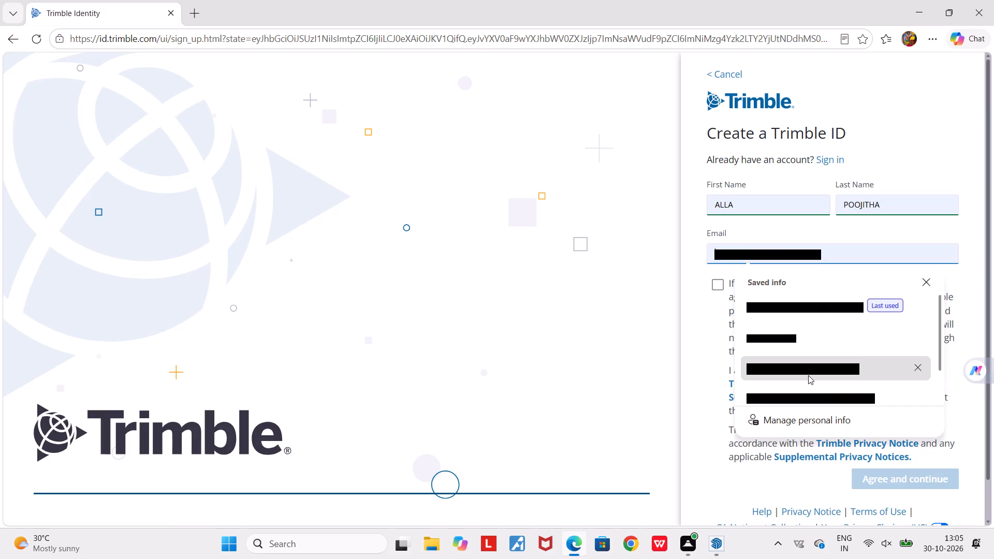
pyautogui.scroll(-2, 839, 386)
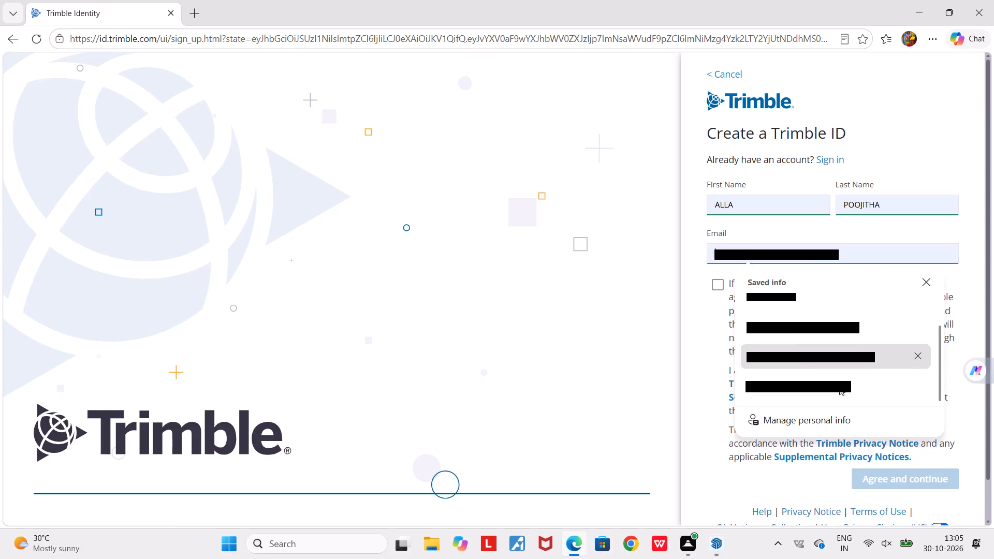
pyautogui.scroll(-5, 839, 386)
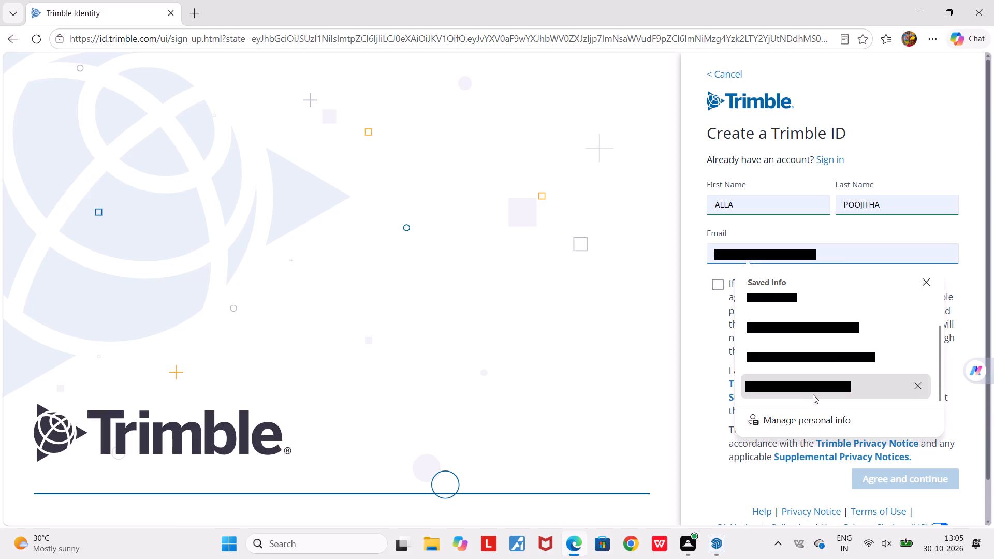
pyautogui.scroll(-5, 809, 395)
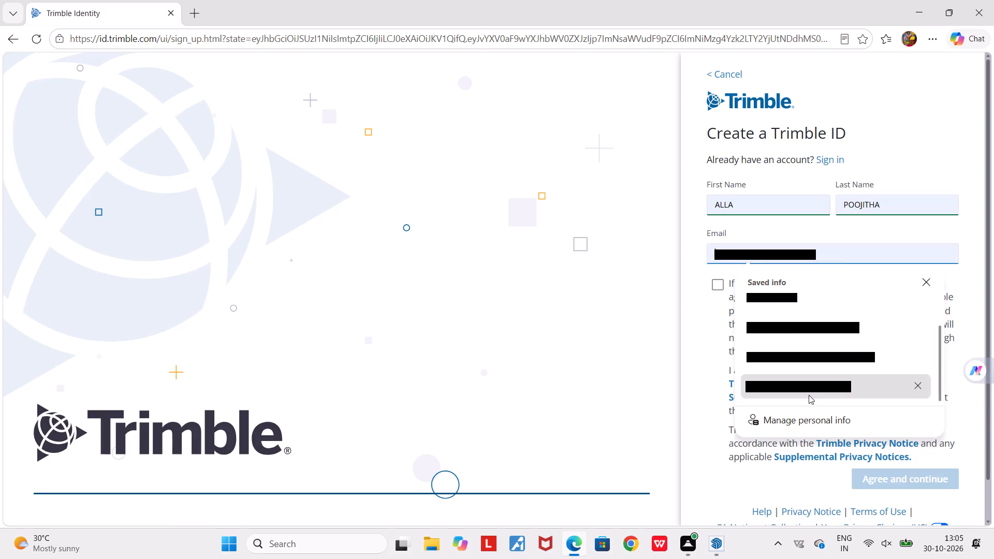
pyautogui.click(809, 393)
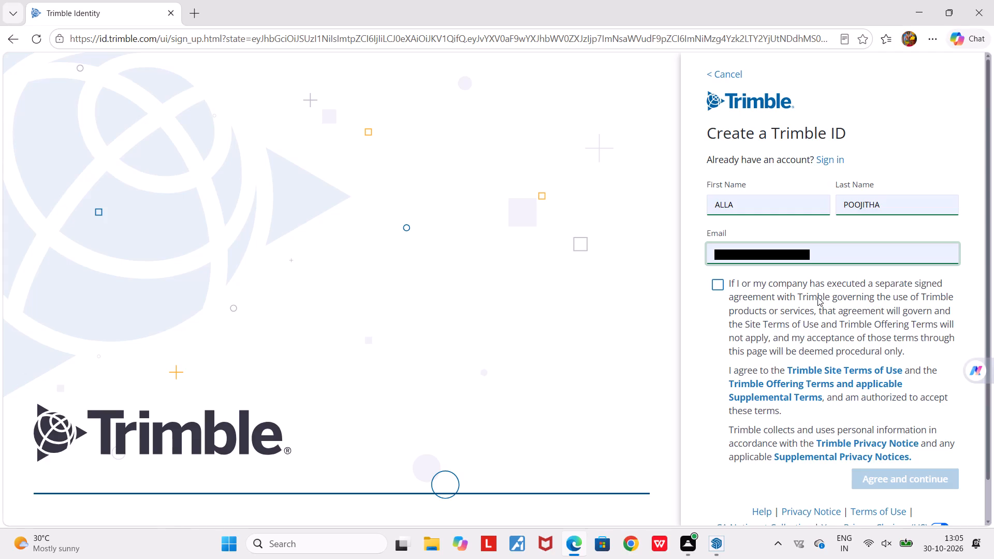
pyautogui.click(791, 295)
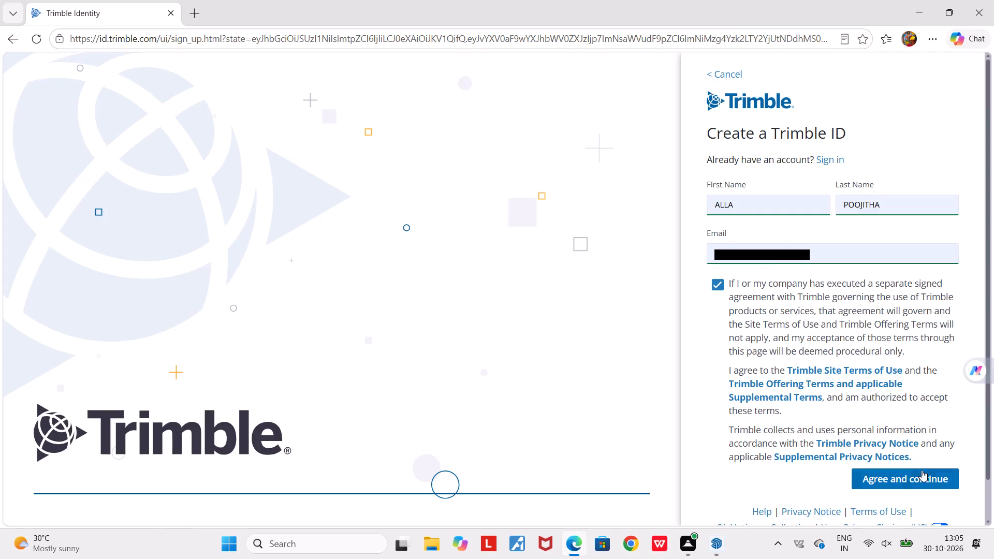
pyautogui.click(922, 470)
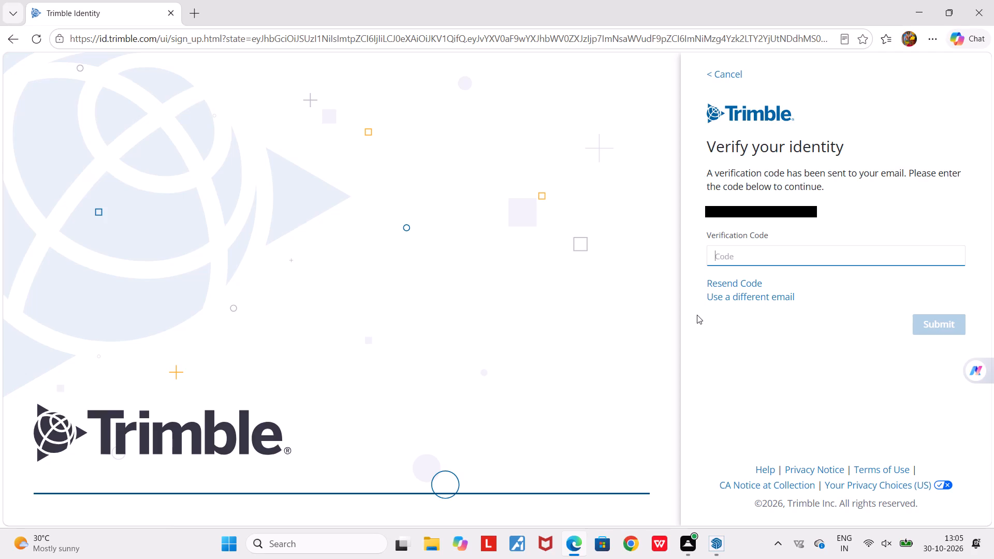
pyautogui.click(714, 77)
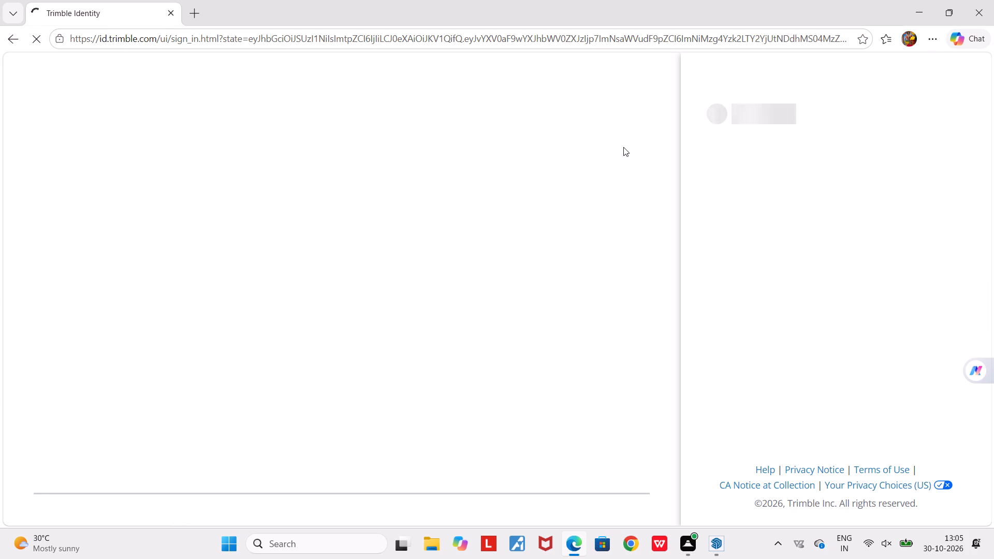
# Sign in to Trimble with the Google account.
pyautogui.click(829, 178)
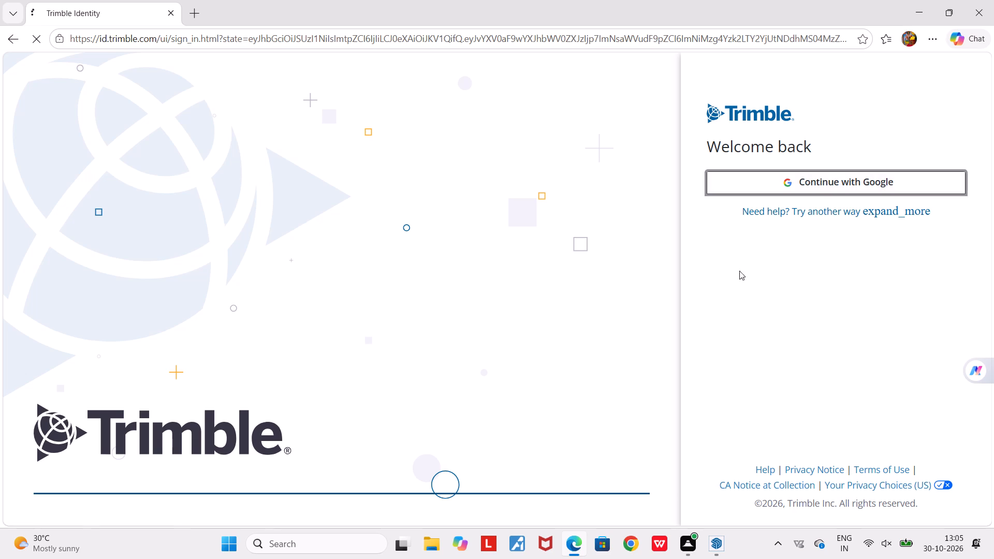
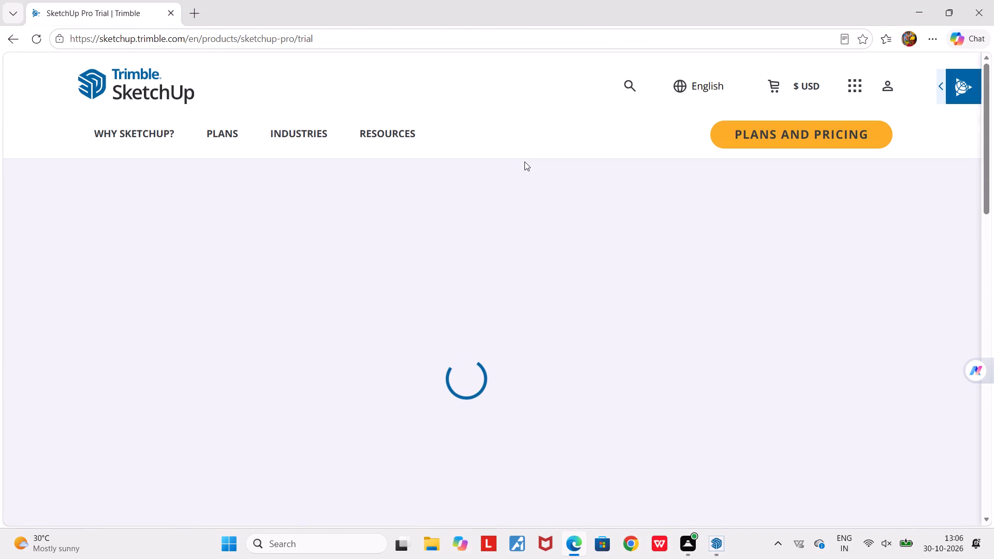
# Examine the SketchUp Pro trial page for the account's trial status and FAQ, going back through the previously loaded pages.
pyautogui.scroll(-12, 526, 223)
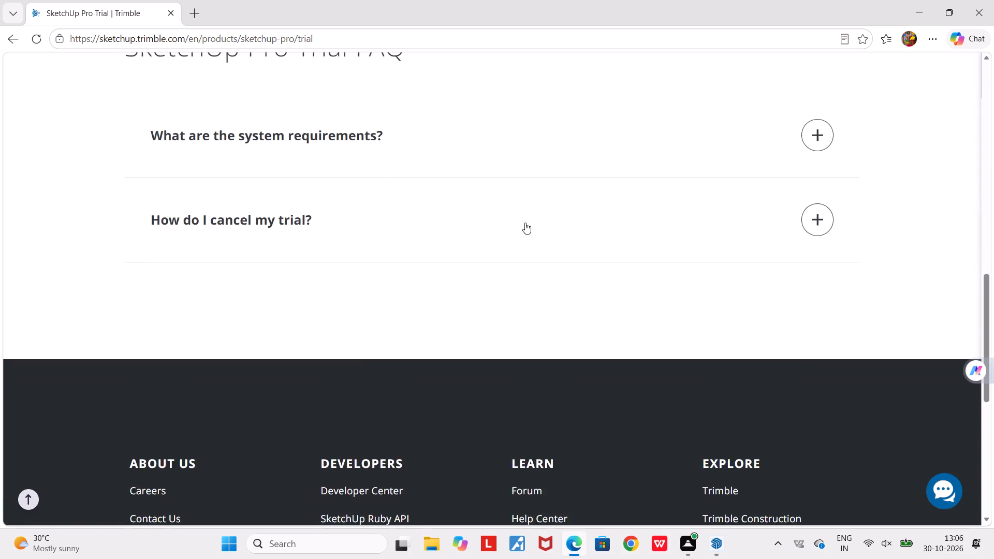
pyautogui.scroll(-6, 525, 223)
pyautogui.scroll(15, 525, 223)
pyautogui.click(8, 38)
pyautogui.scroll(-16, 186, 251)
pyautogui.scroll(18, 185, 252)
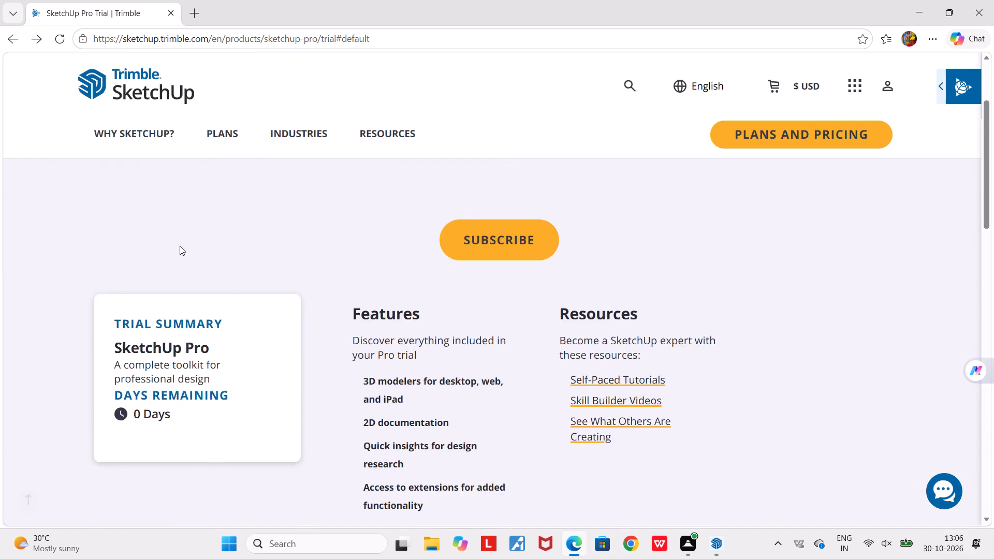
pyautogui.scroll(2, 180, 246)
pyautogui.click(16, 38)
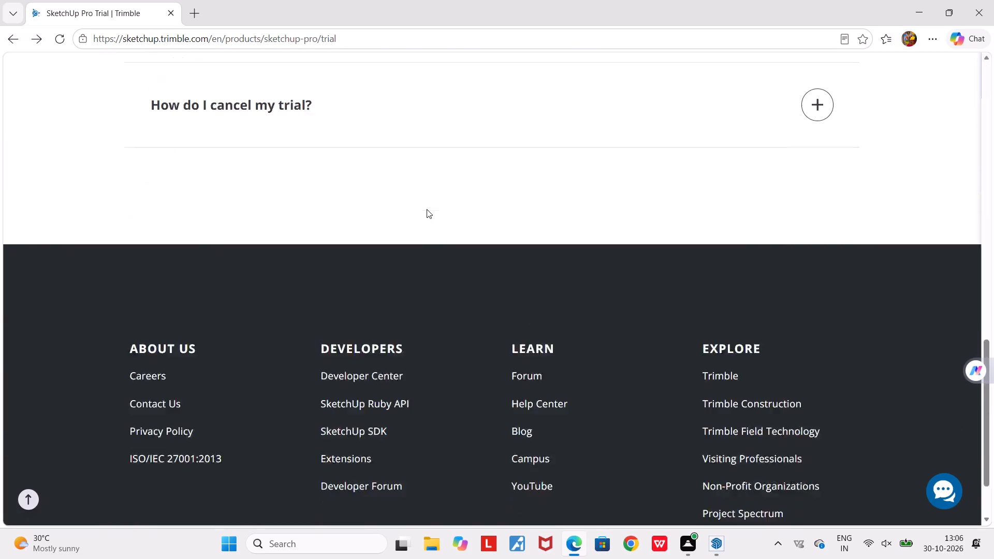
pyautogui.scroll(-20, 427, 209)
pyautogui.scroll(-2, 427, 209)
pyautogui.scroll(11, 427, 209)
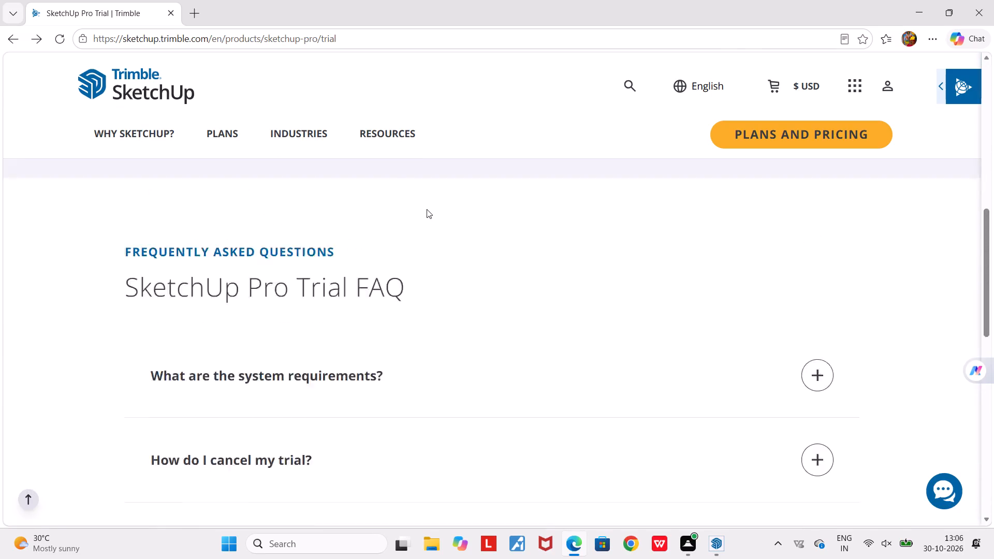
pyautogui.scroll(16, 427, 209)
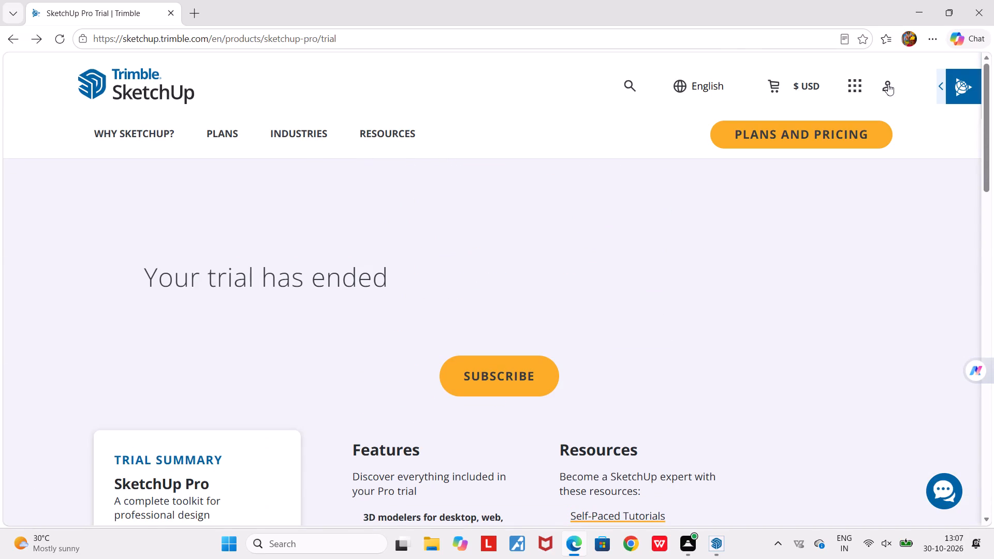
# View the signed-in Trimble account's details on the trial page and close them again.
pyautogui.click(882, 82)
pyautogui.click(888, 86)
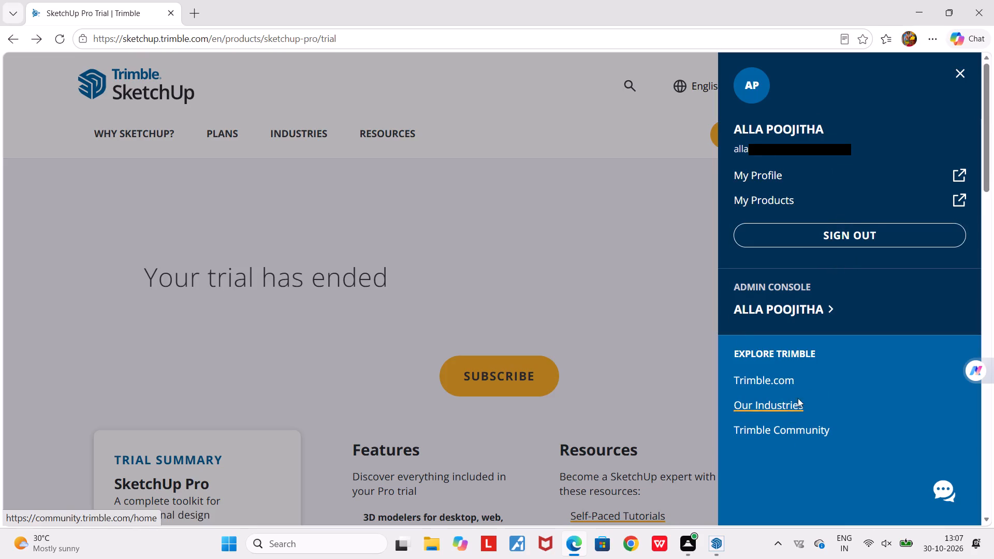
pyautogui.click(965, 68)
pyautogui.click(609, 232)
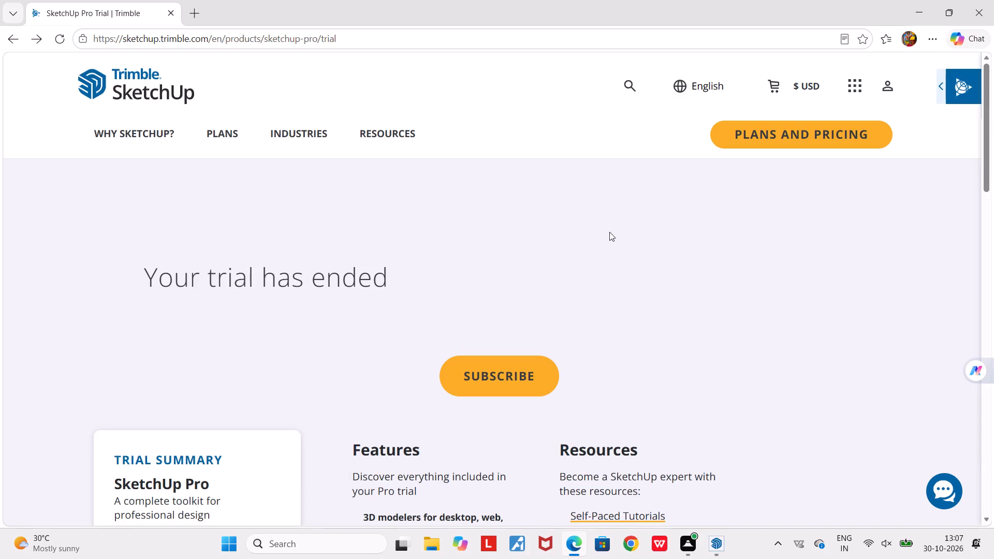
# Reload the SketchUp Pro trial page and close the browser to return to the 3D Warehouse window in SketchUp.
pyautogui.click(62, 34)
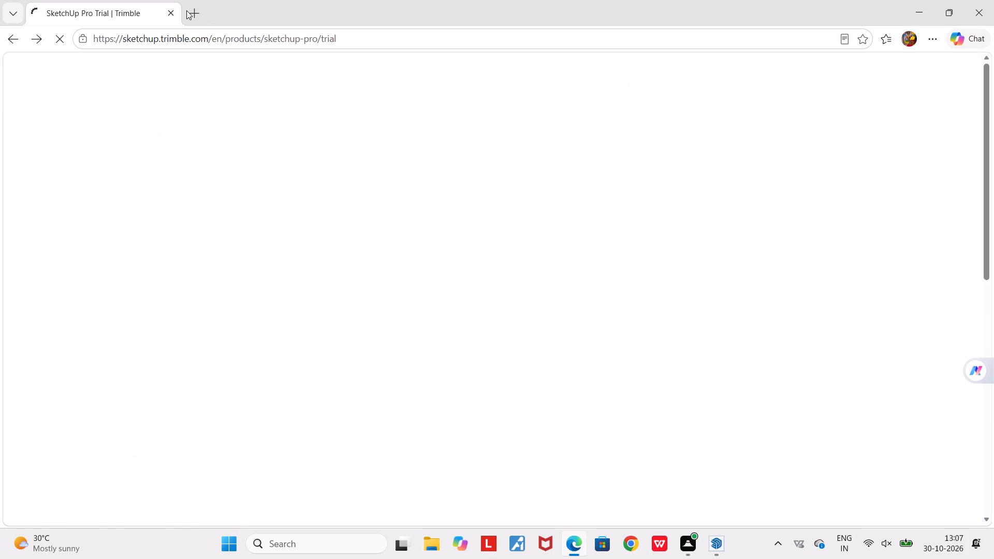
pyautogui.click(993, 11)
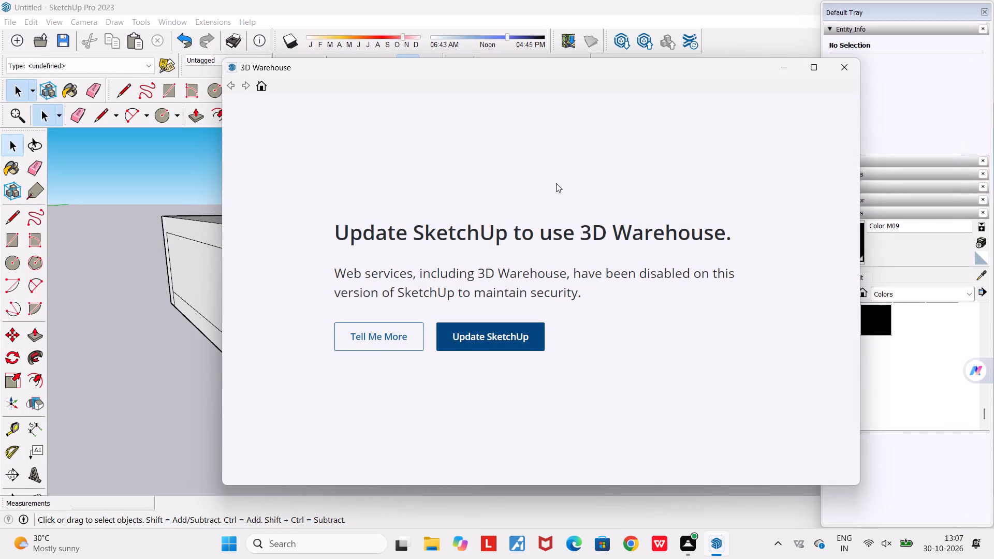
# Follow the SketchUp update link from the 3D Warehouse window to the products page in the browser.
pyautogui.click(493, 340)
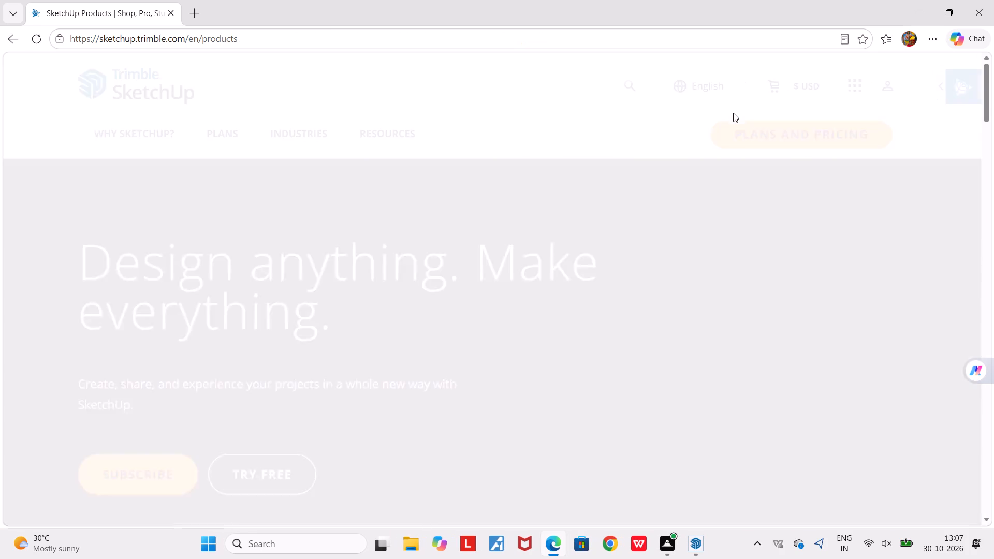
# Look through the SketchUp products page, including the core plans, the Create and visualize tools, and the Optimize and integrate section.
pyautogui.scroll(-7, 355, 377)
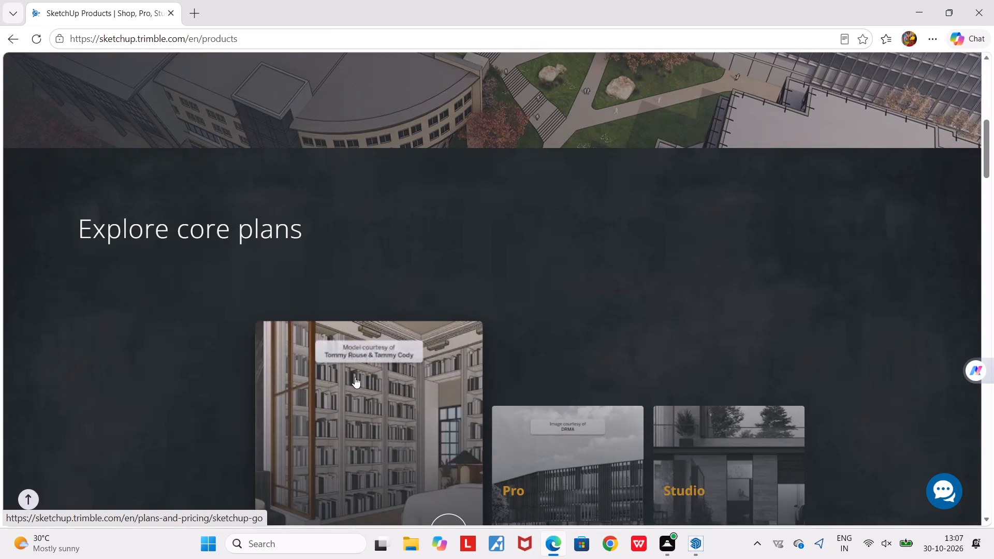
pyautogui.scroll(-5, 355, 377)
pyautogui.scroll(5, 355, 377)
pyautogui.scroll(-6, 355, 377)
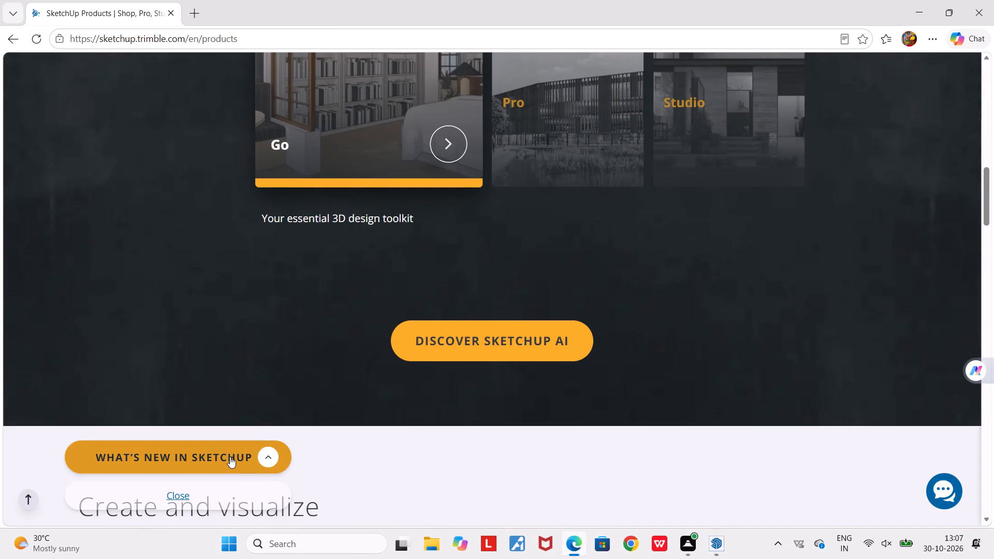
pyautogui.scroll(-7, 236, 443)
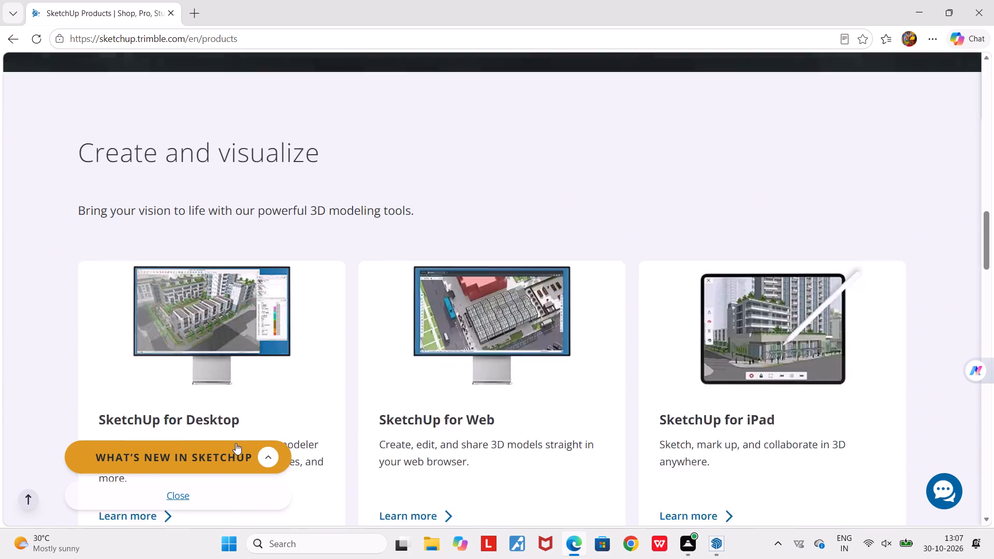
pyautogui.scroll(-4, 236, 443)
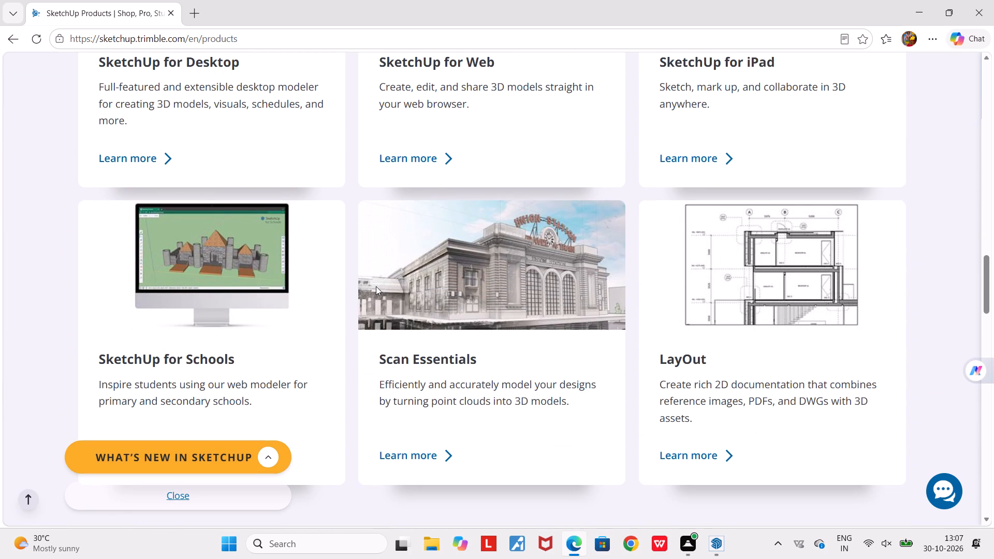
pyautogui.scroll(-11, 376, 286)
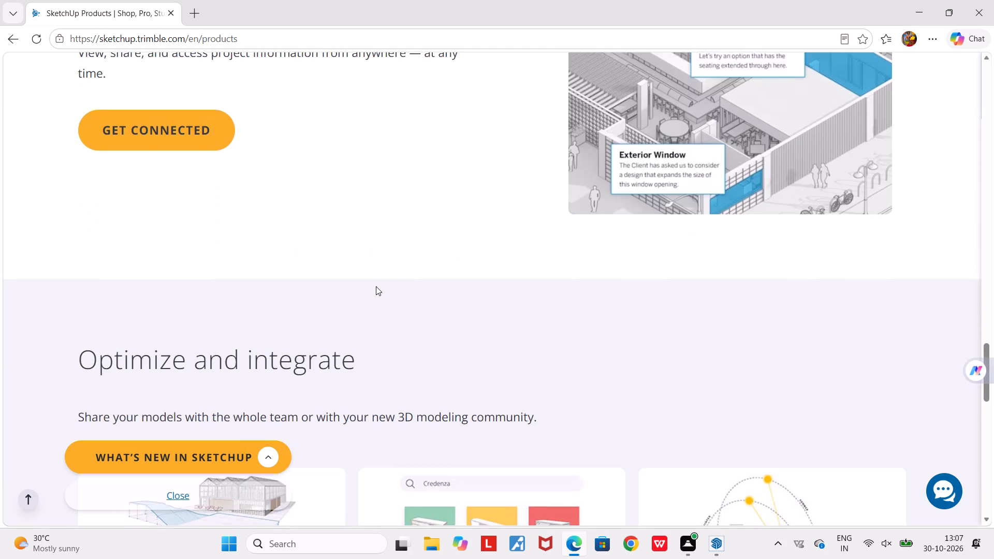
# Open the free SketchUp trial page from the products page's heading banner.
pyautogui.scroll(20, 376, 286)
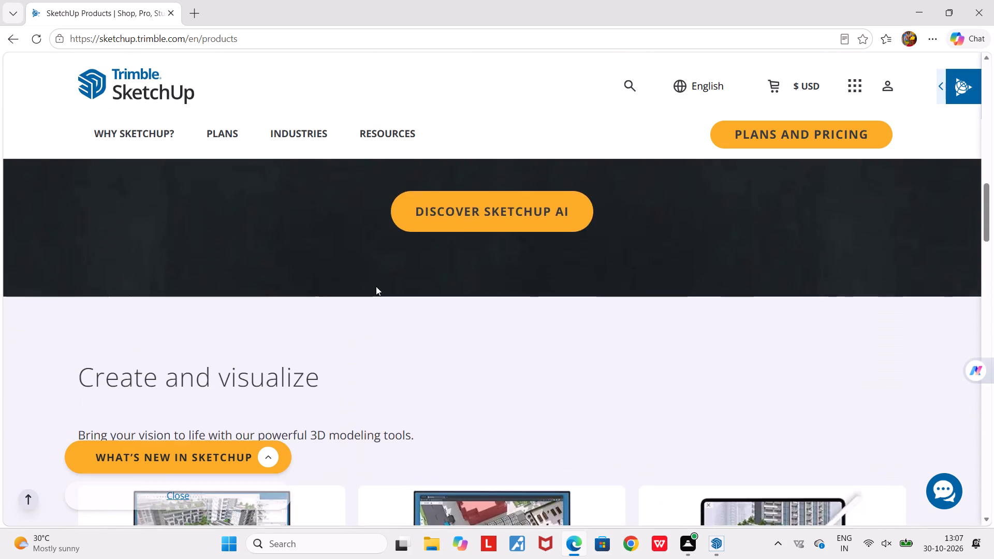
pyautogui.scroll(11, 376, 286)
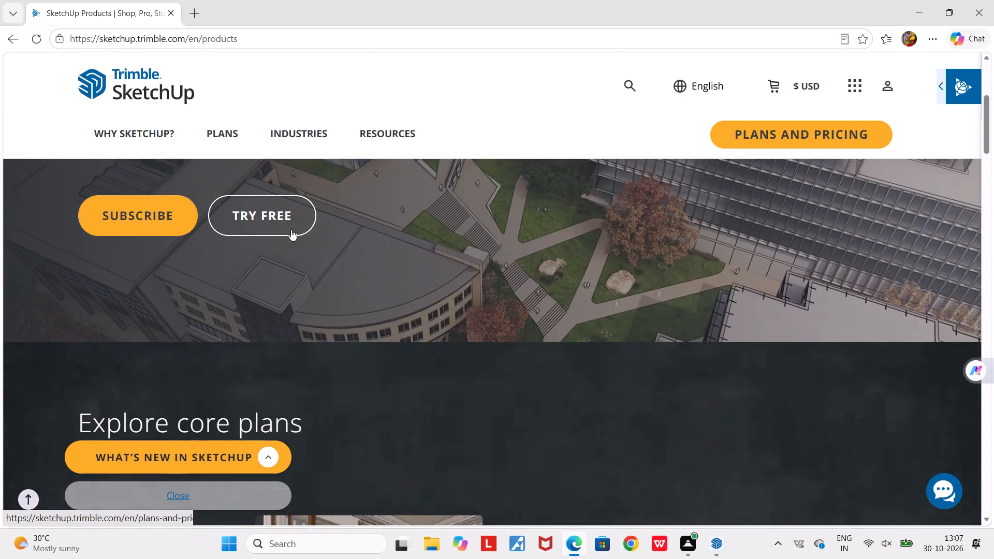
pyautogui.scroll(3, 252, 221)
pyautogui.click(255, 401)
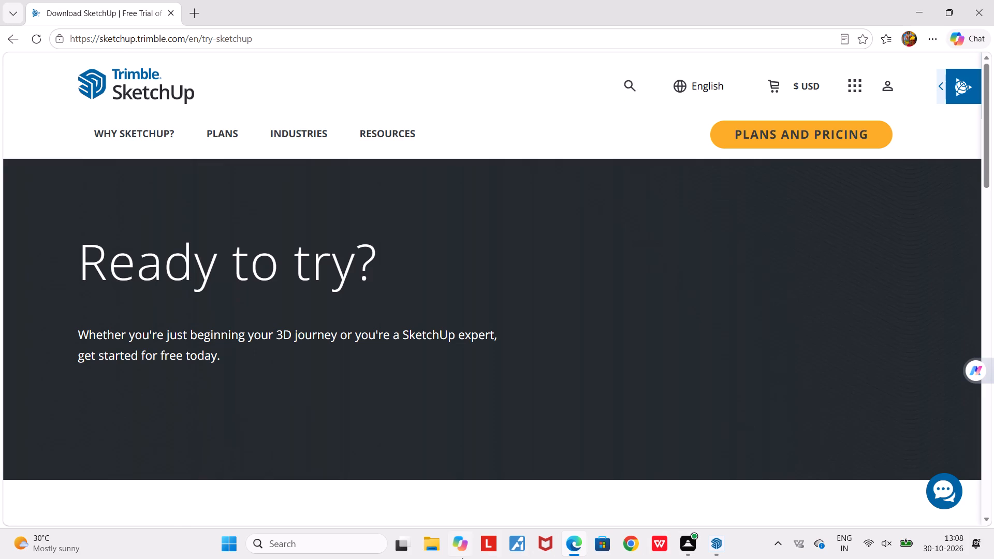
# Open Windows search.
pyautogui.click(327, 536)
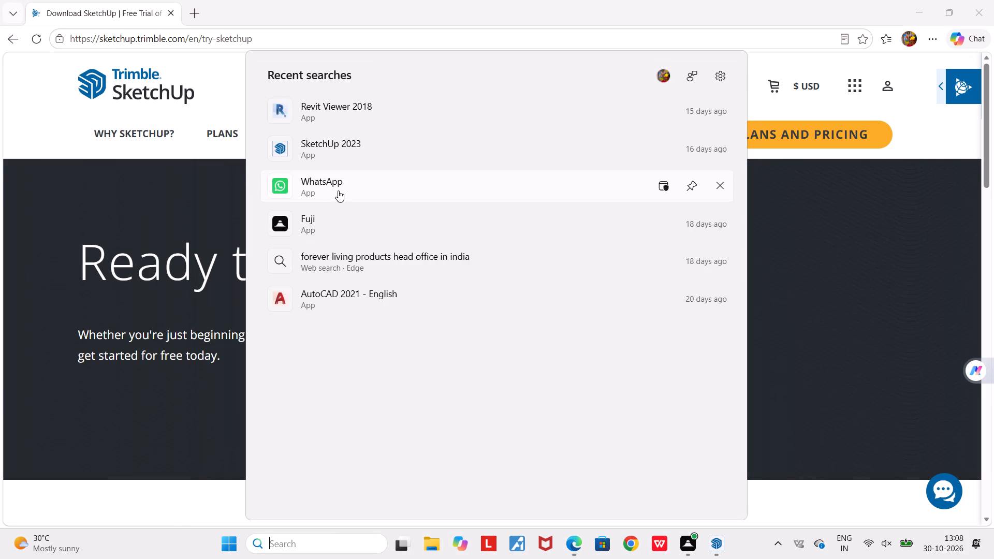
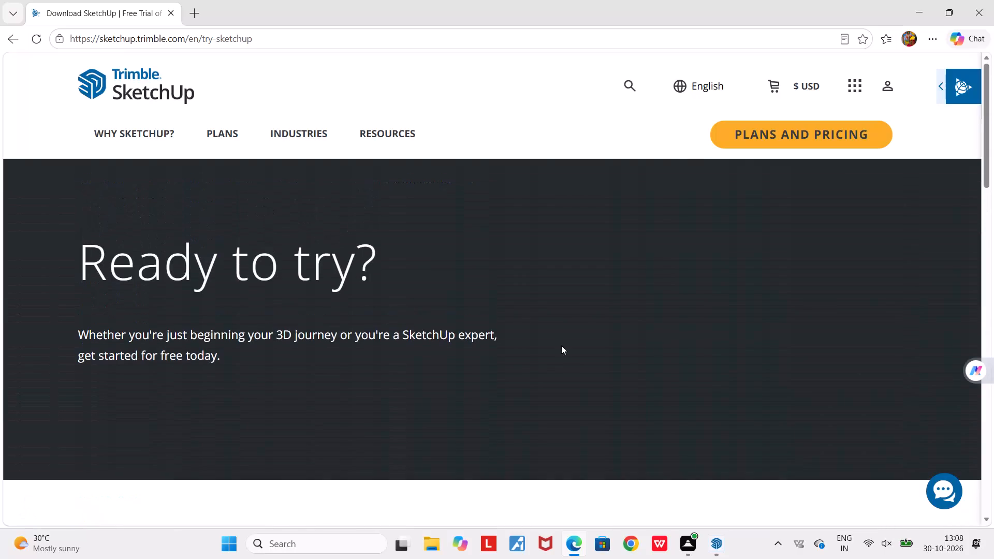
# Close the browser with the SketchUp trial page and the 3D Warehouse window to return to the model.
pyautogui.scroll(14, 561, 345)
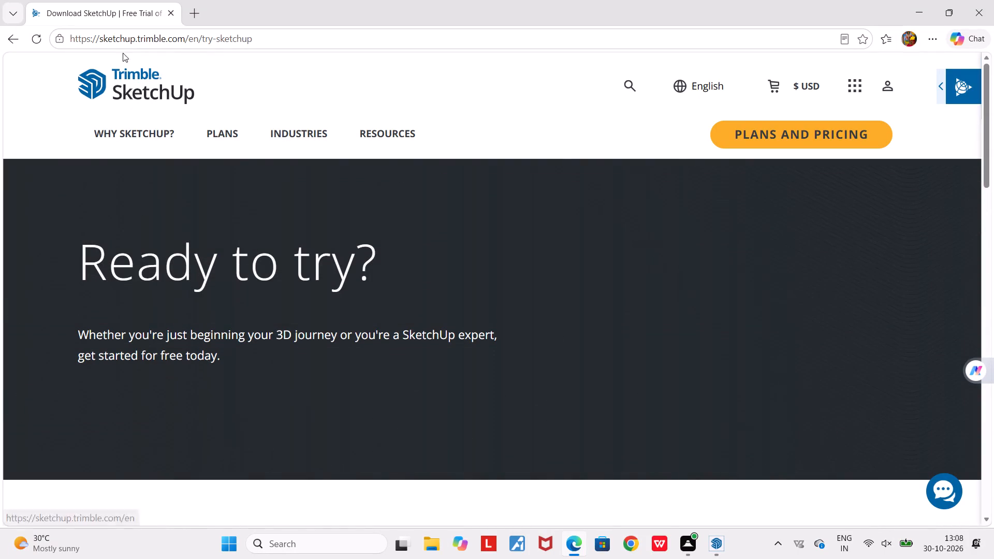
pyautogui.click(986, 3)
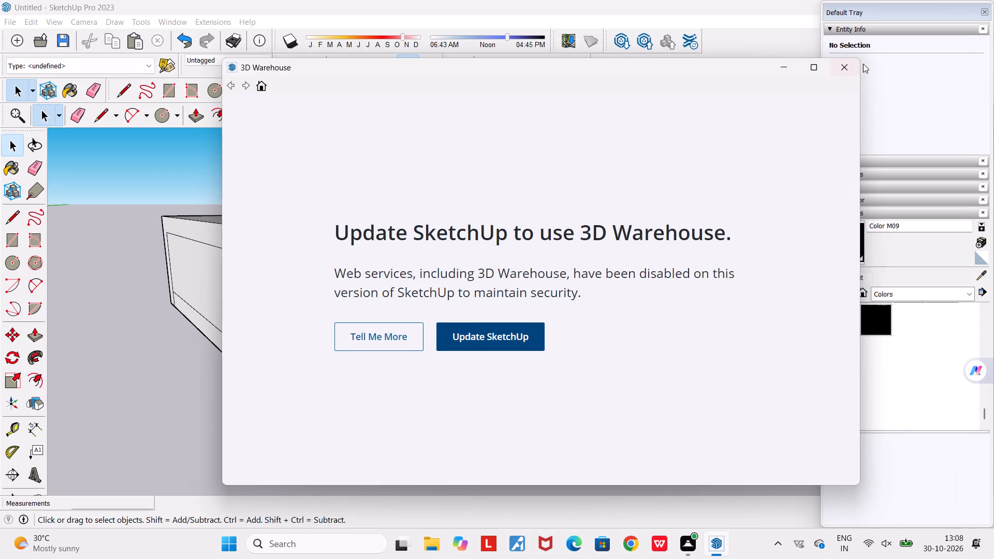
pyautogui.click(844, 70)
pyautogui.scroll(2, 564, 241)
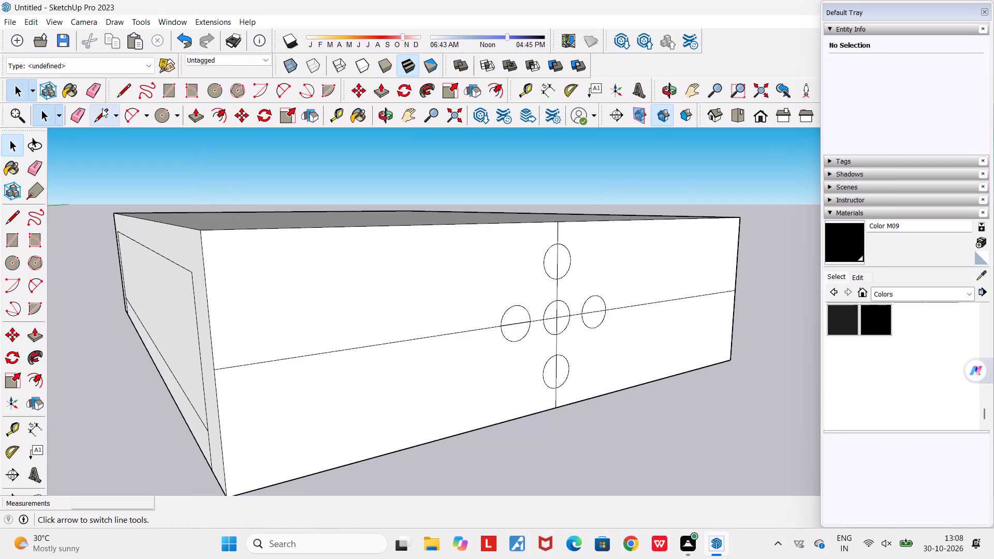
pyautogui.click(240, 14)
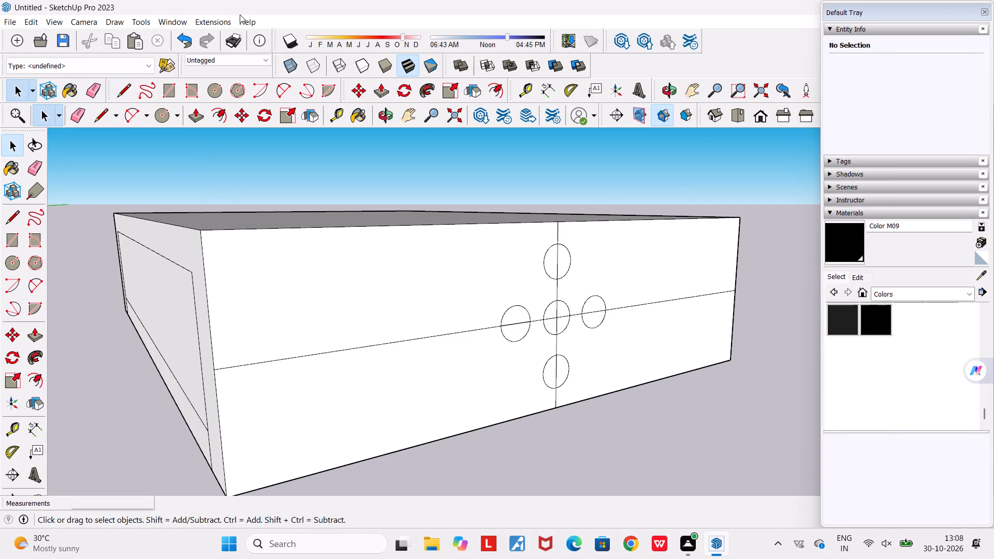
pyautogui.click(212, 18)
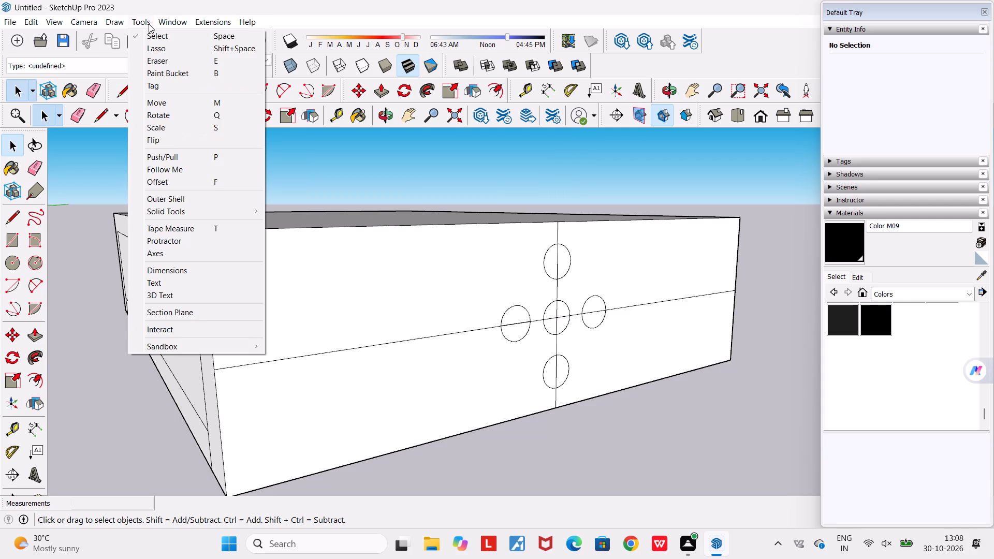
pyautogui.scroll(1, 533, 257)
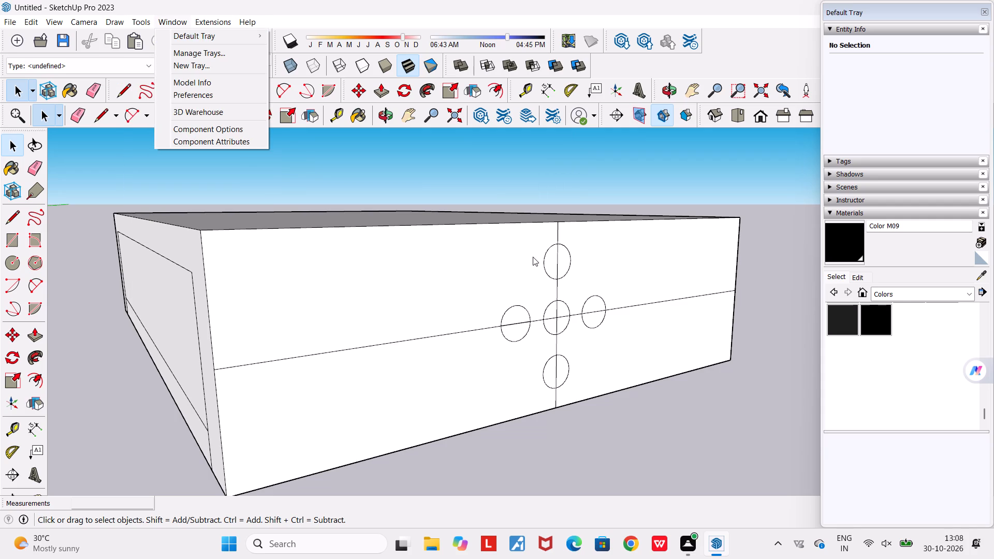
# Offset the outline of the box's top face inward by about 0.07 m.
pyautogui.moveTo(532, 260); pyautogui.dragTo(583, 329, button='middle')
pyautogui.scroll(-12, 583, 329)
pyautogui.moveTo(530, 322); pyautogui.dragTo(369, 274, button='middle')
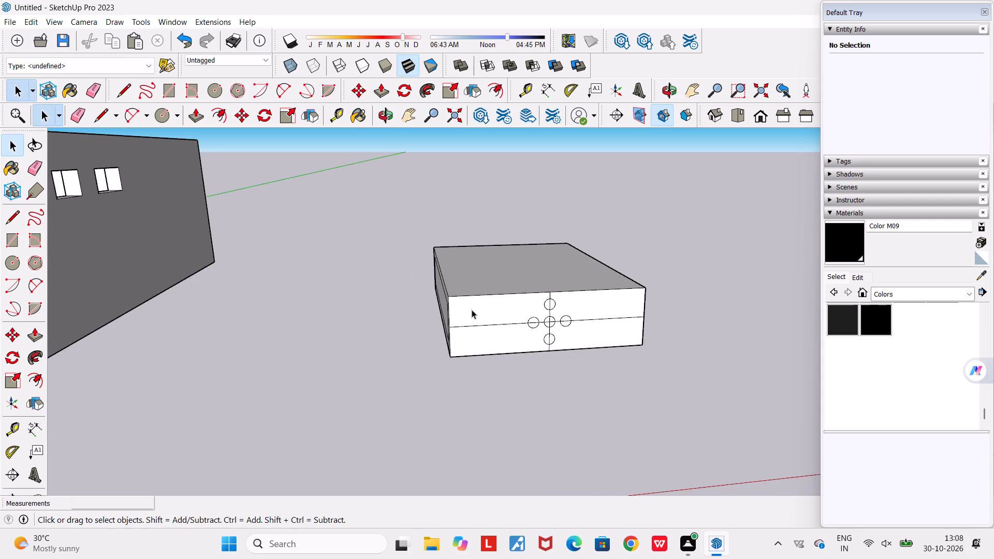
pyautogui.scroll(1, 475, 310)
pyautogui.moveTo(475, 310); pyautogui.dragTo(92, 259, button='middle')
pyautogui.scroll(-3, 92, 259)
pyautogui.moveTo(302, 284); pyautogui.dragTo(427, 343, button='middle')
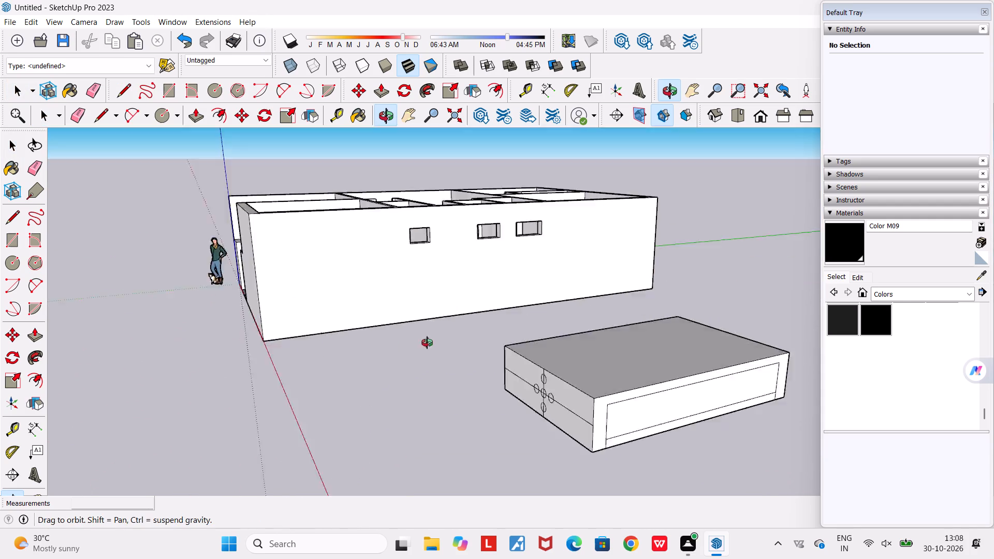
pyautogui.moveTo(427, 343); pyautogui.dragTo(494, 343, button='middle')
pyautogui.scroll(-5, 495, 343)
pyautogui.moveTo(688, 350); pyautogui.dragTo(787, 482, button='middle')
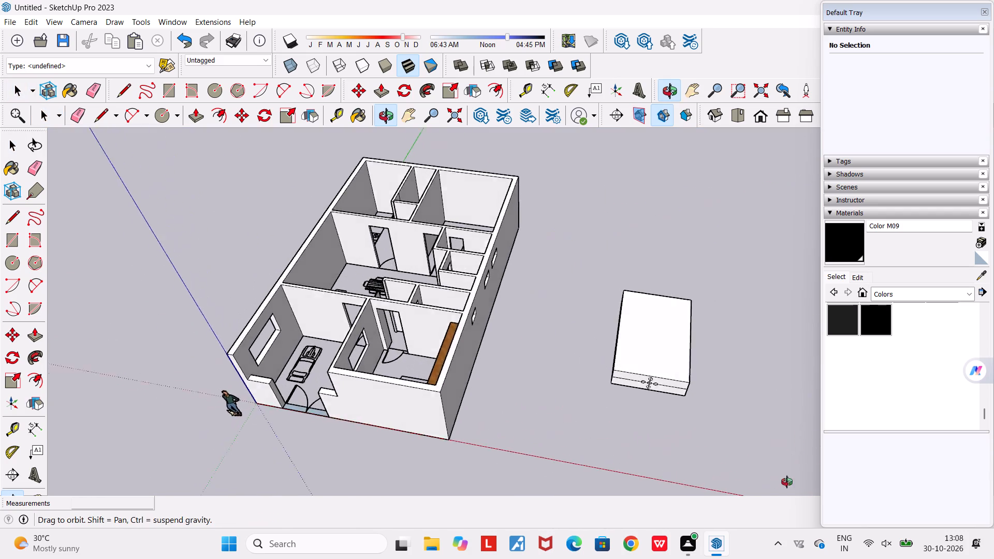
pyautogui.moveTo(787, 482); pyautogui.dragTo(788, 483, button='middle')
pyautogui.scroll(6, 681, 370)
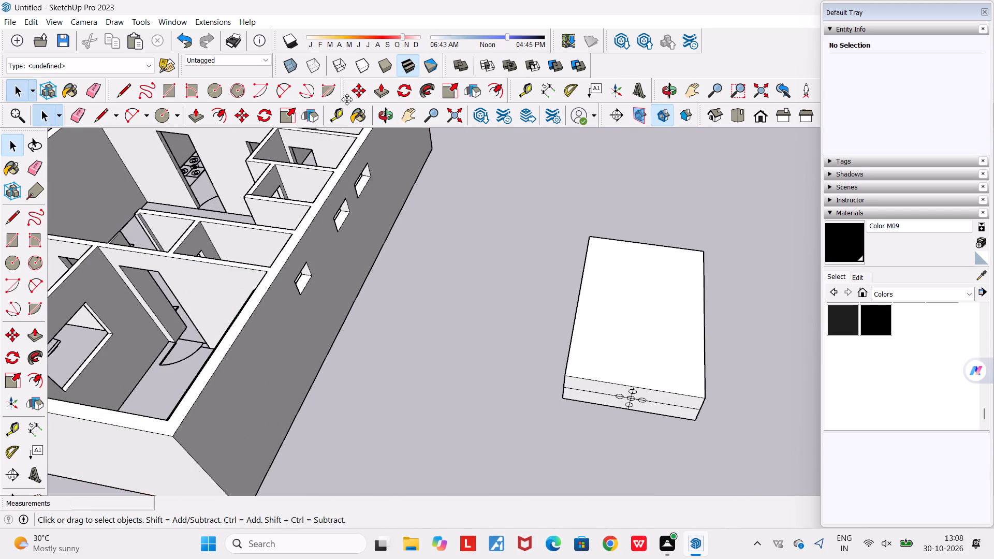
pyautogui.click(214, 113)
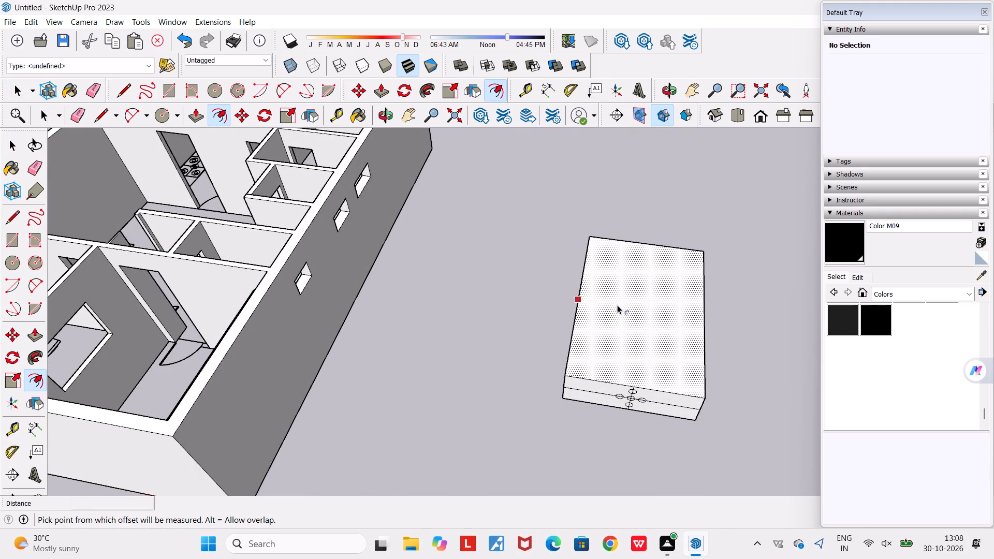
pyautogui.click(617, 305)
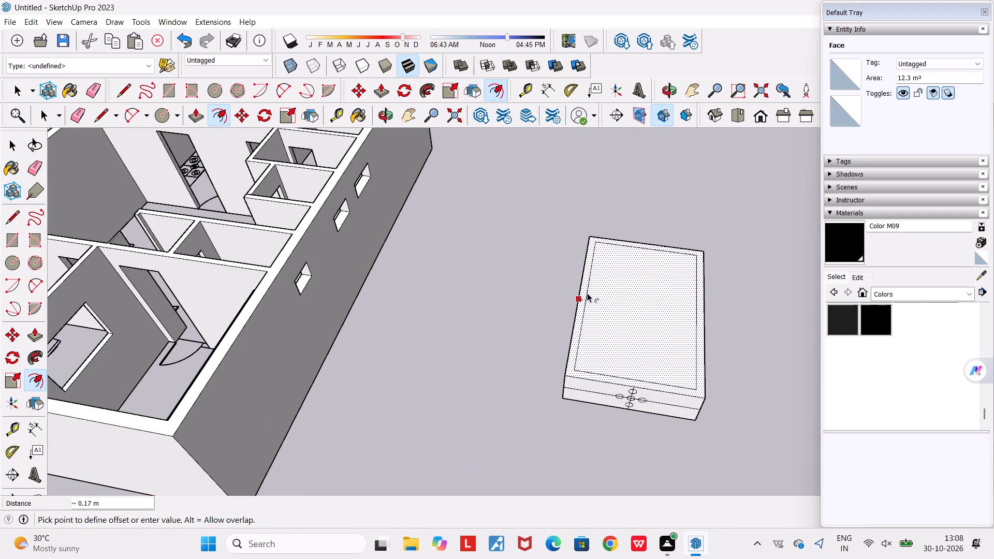
pyautogui.click(582, 294)
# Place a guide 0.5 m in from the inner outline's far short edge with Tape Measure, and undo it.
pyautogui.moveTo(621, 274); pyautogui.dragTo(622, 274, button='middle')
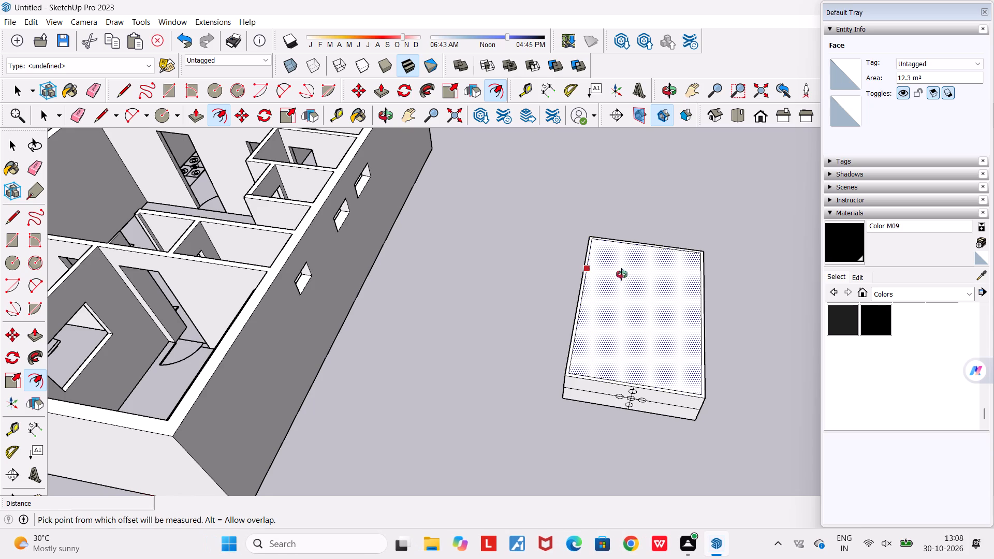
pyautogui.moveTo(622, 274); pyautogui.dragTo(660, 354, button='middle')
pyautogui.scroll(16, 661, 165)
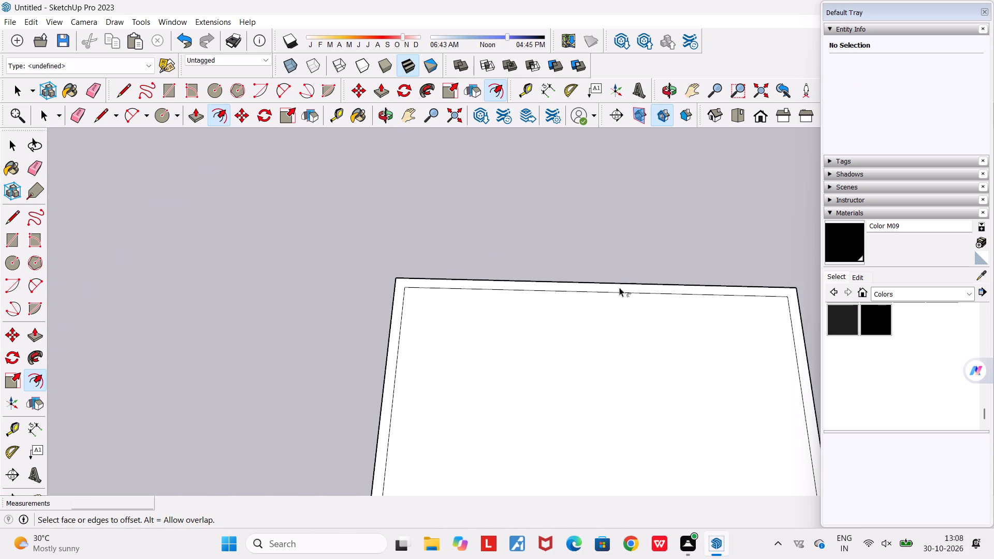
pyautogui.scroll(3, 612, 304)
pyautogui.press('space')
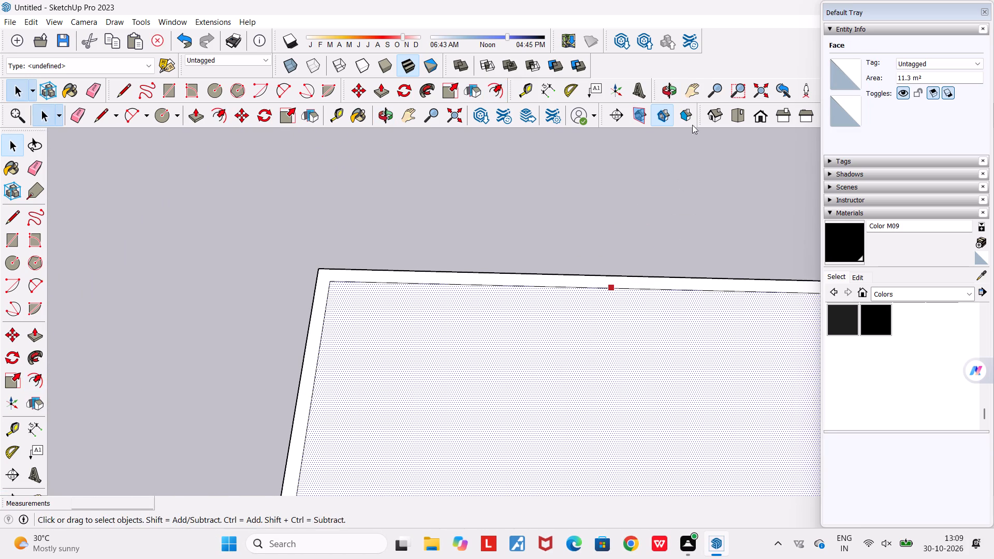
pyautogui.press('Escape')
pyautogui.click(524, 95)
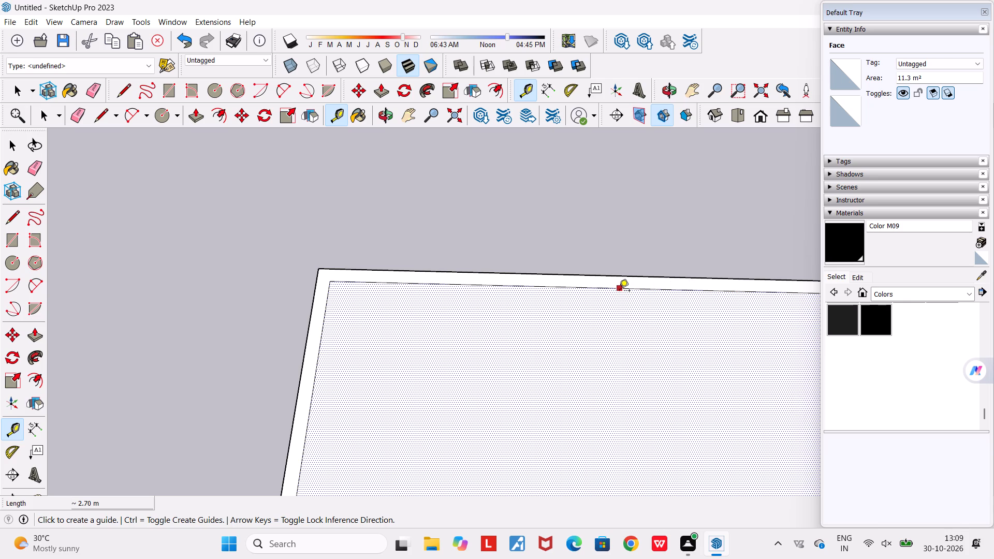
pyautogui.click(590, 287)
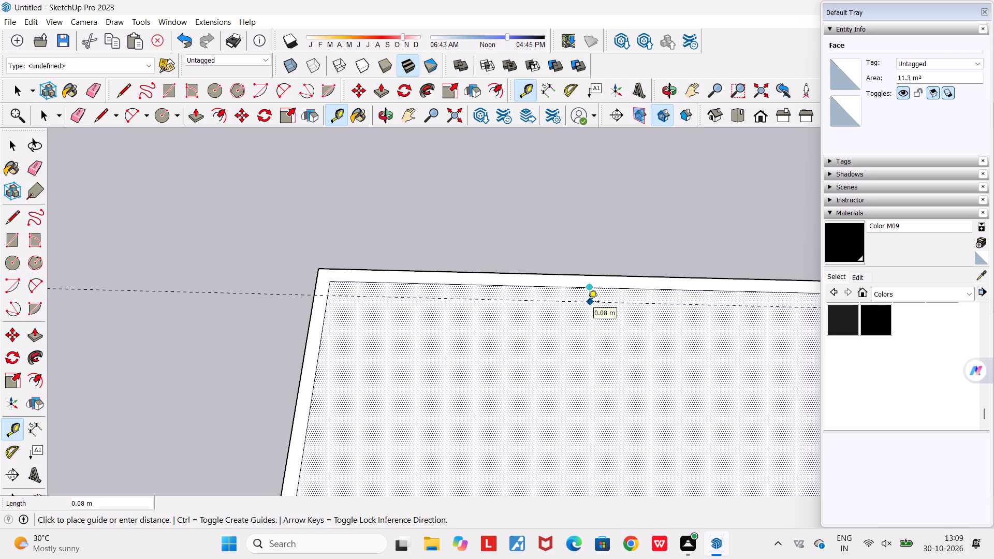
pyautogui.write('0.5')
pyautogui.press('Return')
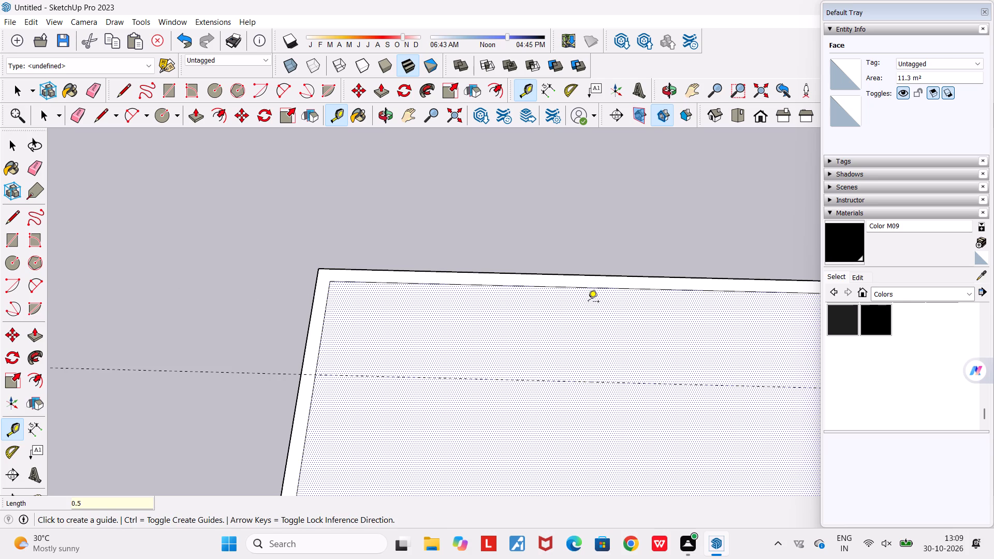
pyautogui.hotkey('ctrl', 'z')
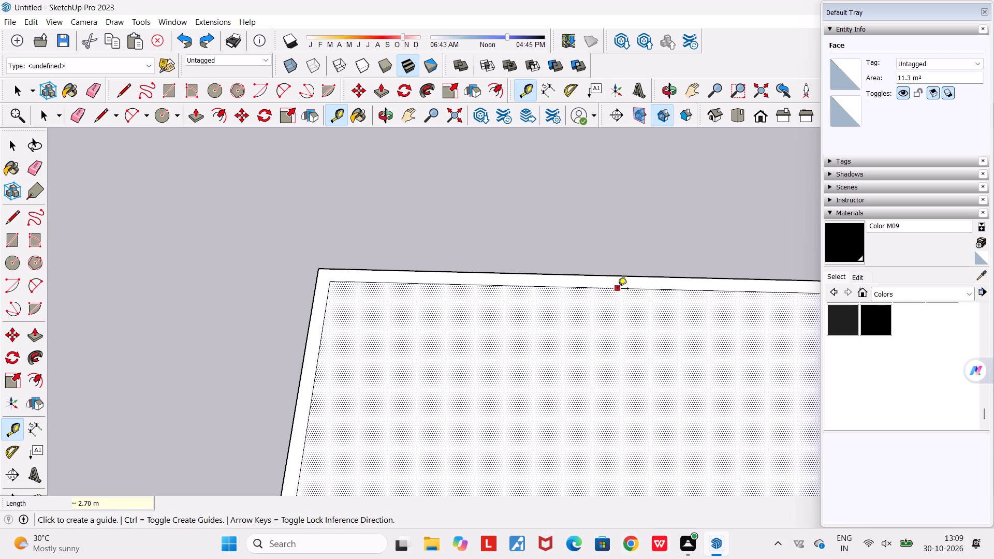
# Place a guide 0.05 m in from the inner outline's far short edge on the box top.
pyautogui.click(588, 289)
pyautogui.write('0.05')
pyautogui.press('Return')
# Draw a line about 2.7 m long along the guide, joining the two long sides of the inner outline.
pyautogui.scroll(-5, 590, 351)
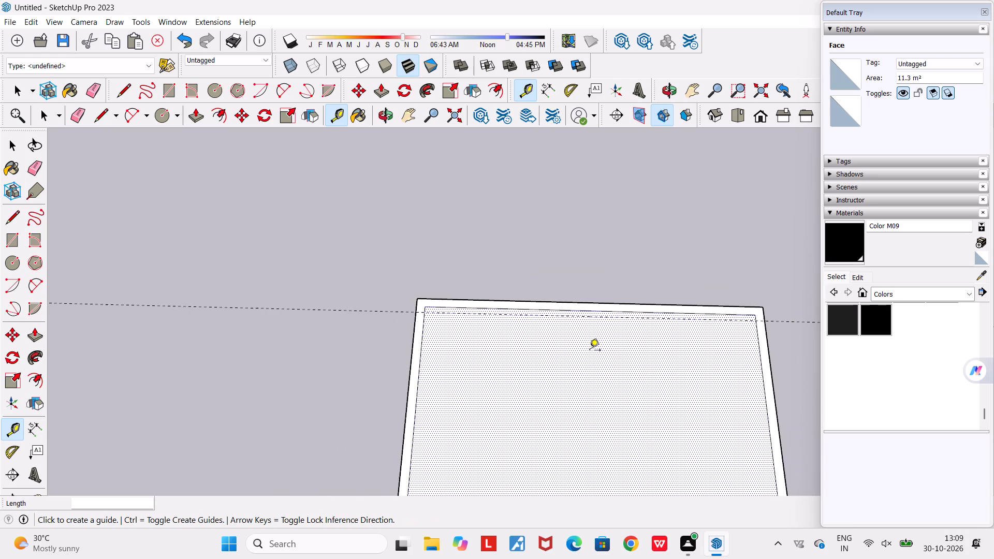
pyautogui.scroll(5, 543, 305)
pyautogui.press('l')
pyautogui.press('space')
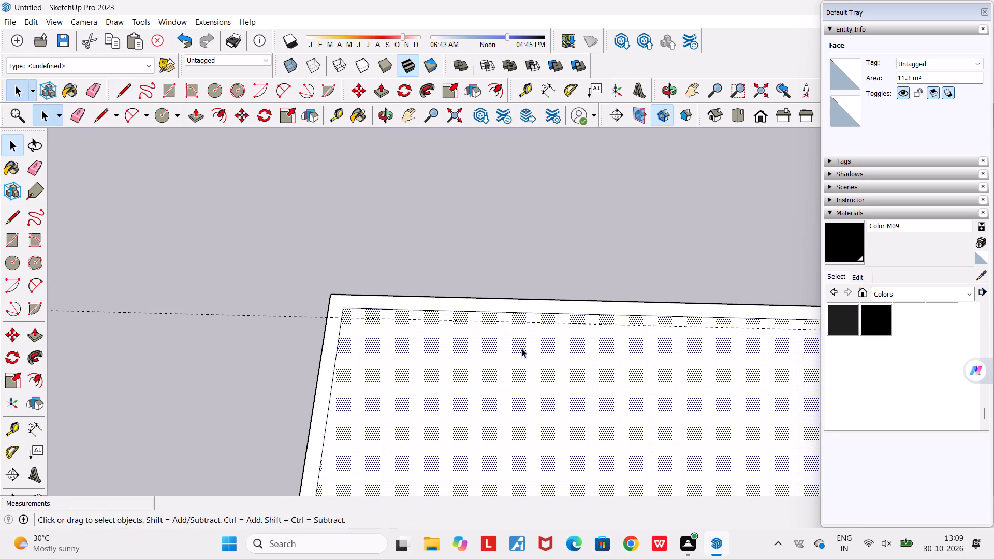
pyautogui.press('l')
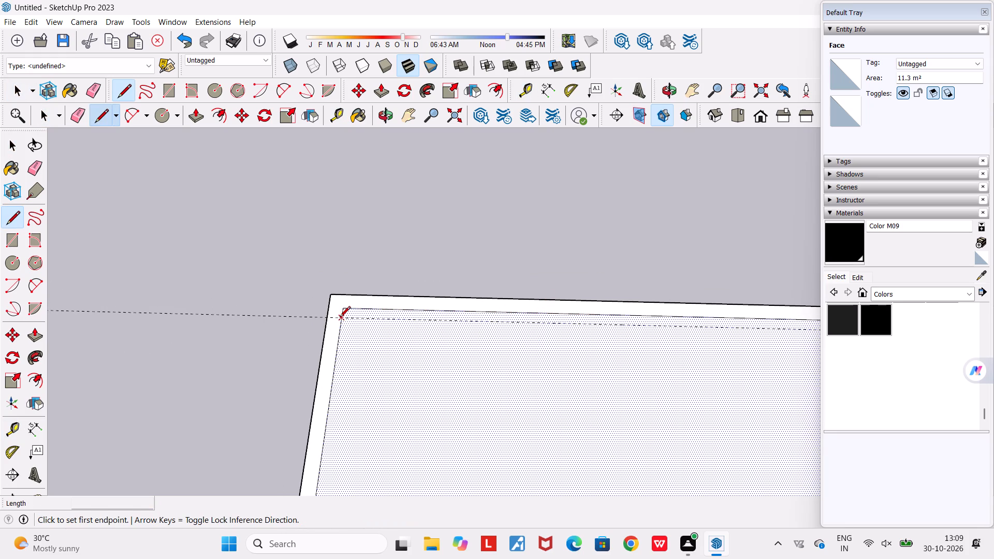
pyautogui.click(340, 319)
pyautogui.scroll(-7, 343, 319)
pyautogui.scroll(9, 641, 327)
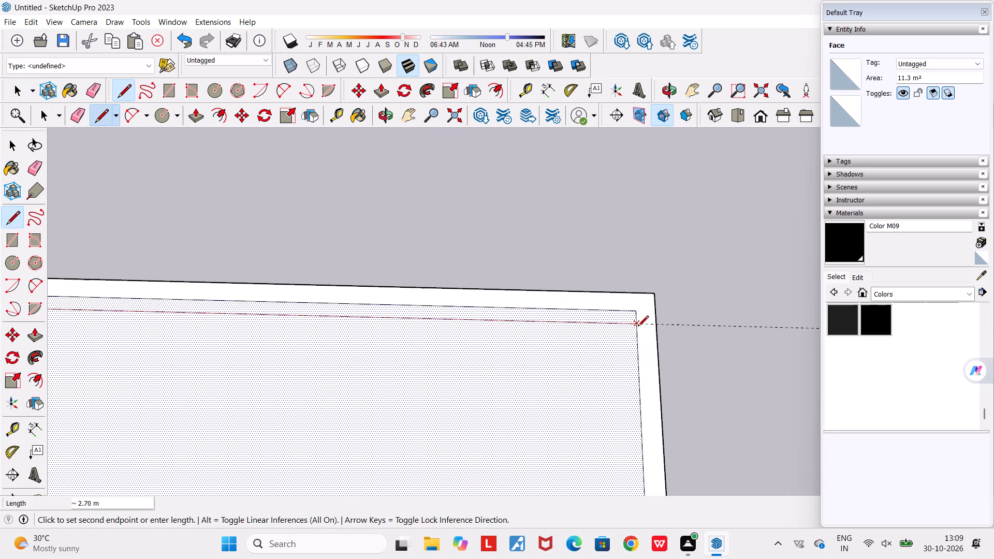
pyautogui.click(638, 327)
pyautogui.scroll(1, 637, 327)
pyautogui.scroll(-7, 637, 327)
# Erase the inner outline's far short edge and the short side stubs left beyond the new line.
pyautogui.press('space')
pyautogui.write('t')
pyautogui.press('space')
pyautogui.write('e')
pyautogui.scroll(5, 628, 305)
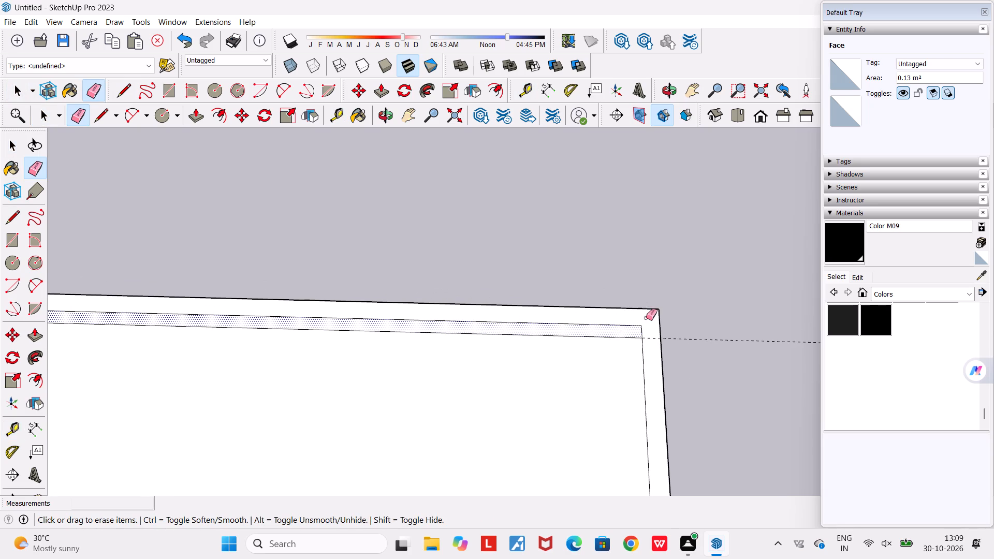
pyautogui.moveTo(646, 331); pyautogui.dragTo(627, 322)
pyautogui.scroll(-6, 627, 322)
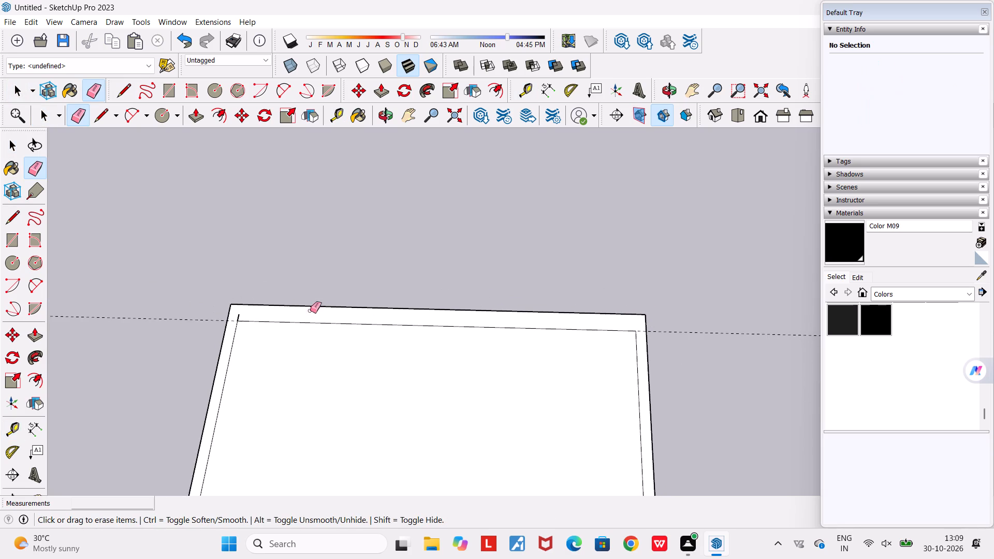
pyautogui.scroll(6, 247, 315)
pyautogui.click(235, 315)
pyautogui.scroll(-5, 230, 315)
pyautogui.scroll(5, 227, 317)
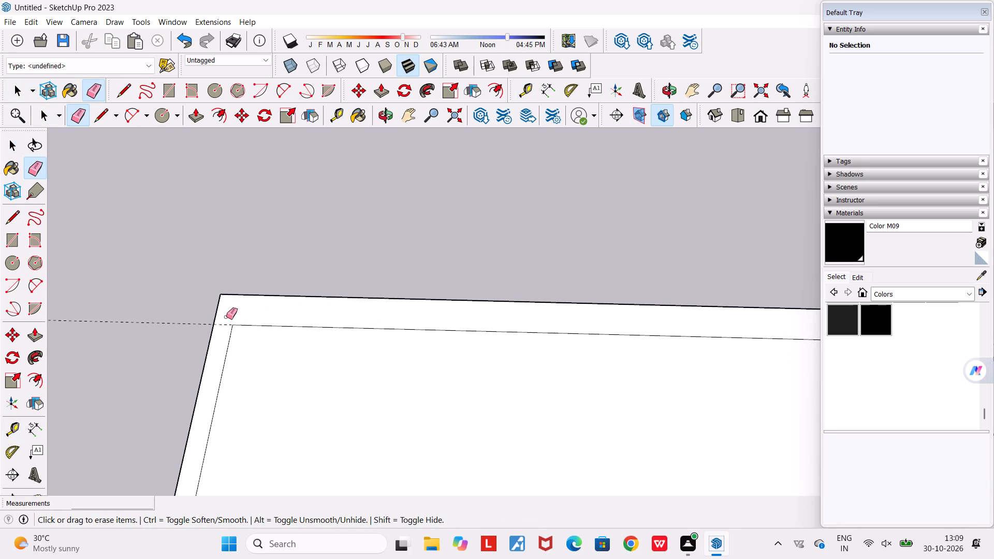
# Extend the line at both ends to the box's outer edges, about 0.07 m each, to close off the end strip.
pyautogui.press('space')
pyautogui.scroll(1, 226, 317)
pyautogui.press('l')
pyautogui.scroll(5, 218, 343)
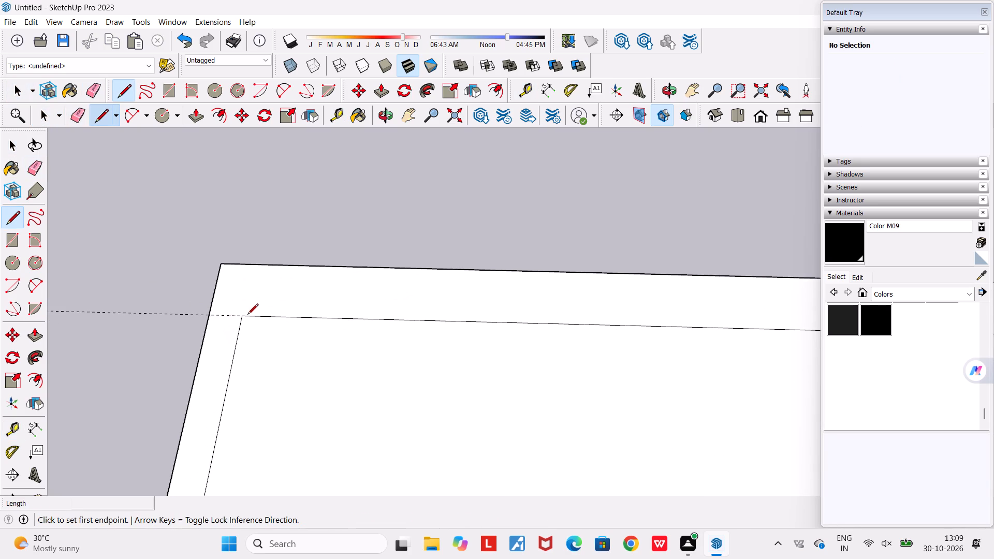
pyautogui.click(244, 314)
pyautogui.click(212, 311)
pyautogui.scroll(-7, 213, 311)
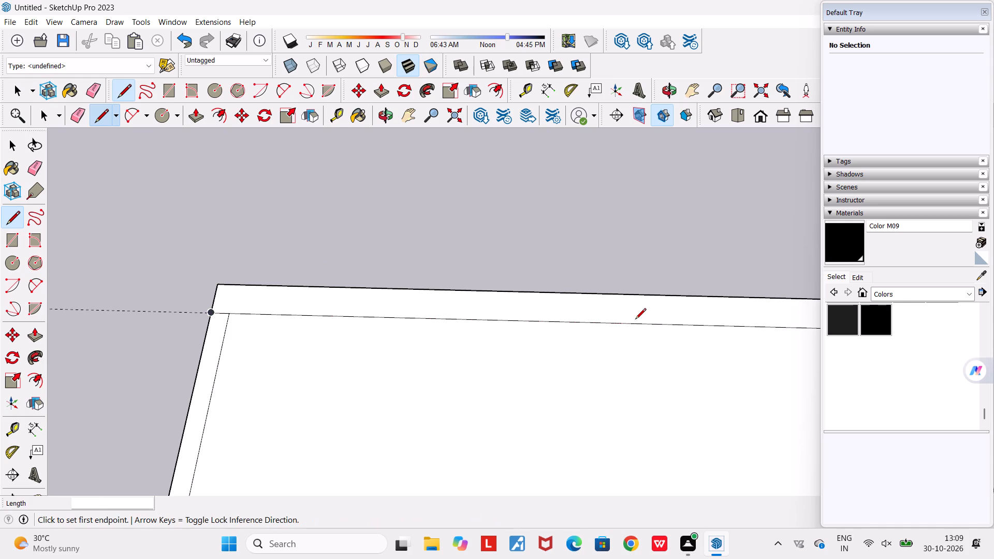
pyautogui.moveTo(621, 311); pyautogui.dragTo(558, 278, button='middle')
pyautogui.scroll(-9, 558, 278)
pyautogui.scroll(9, 675, 332)
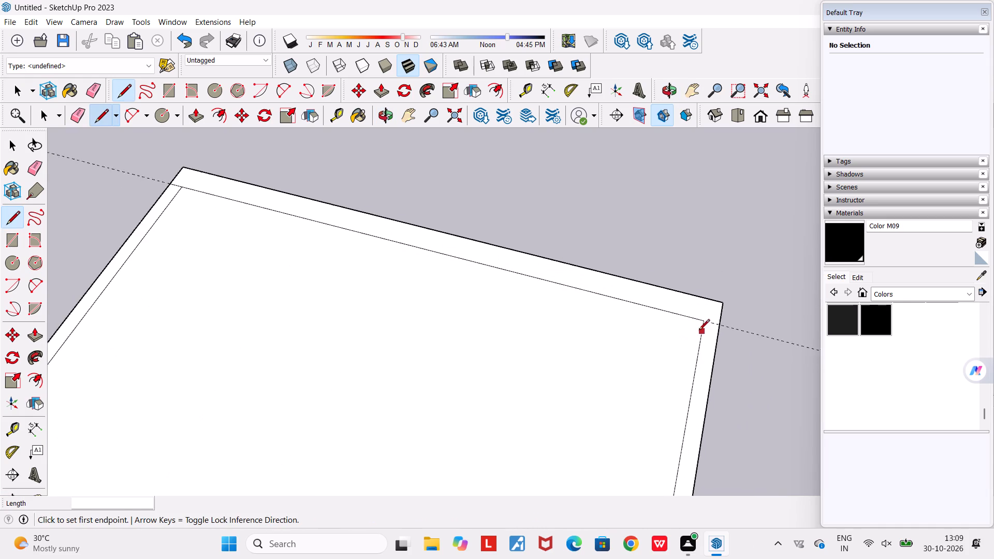
pyautogui.scroll(1, 699, 331)
pyautogui.click(708, 317)
pyautogui.click(724, 324)
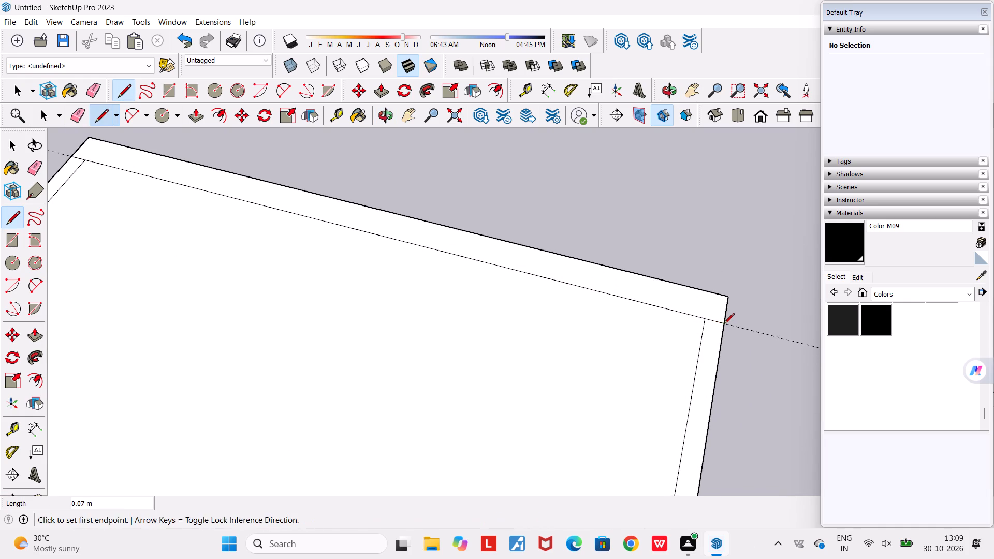
pyautogui.press('space')
# Erase the dashed guide line crossing the far end of the box.
pyautogui.scroll(-6, 650, 332)
pyautogui.scroll(-6, 599, 311)
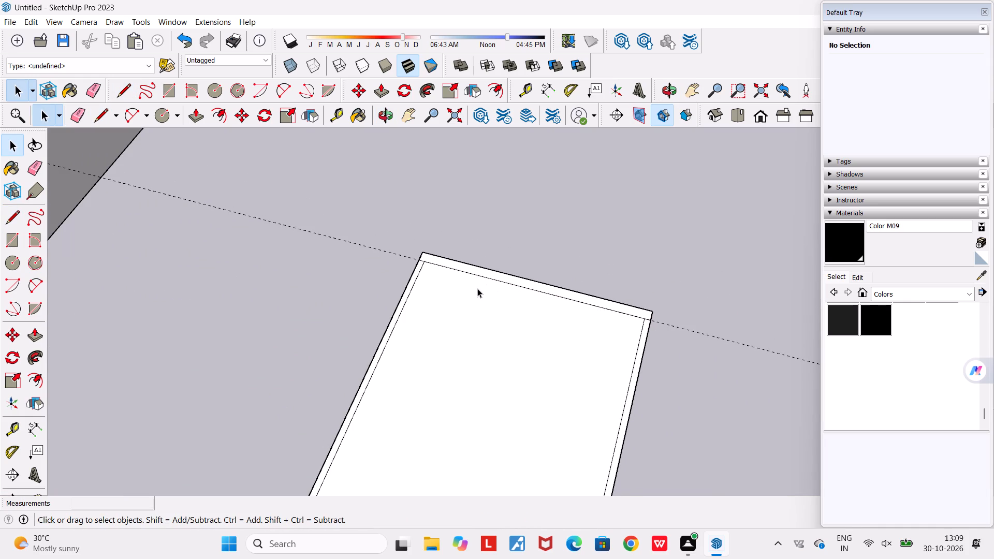
pyautogui.press('e')
pyautogui.moveTo(382, 240); pyautogui.dragTo(366, 264)
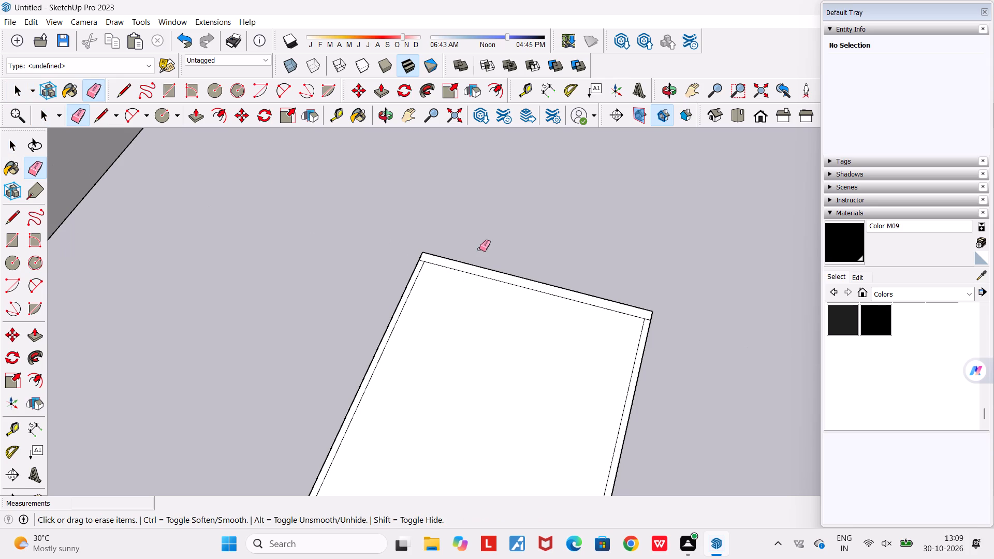
# Push/Pull the narrow end strip of the box upward about 1.34 m to form the raised end panel.
pyautogui.click(382, 92)
pyautogui.scroll(4, 529, 288)
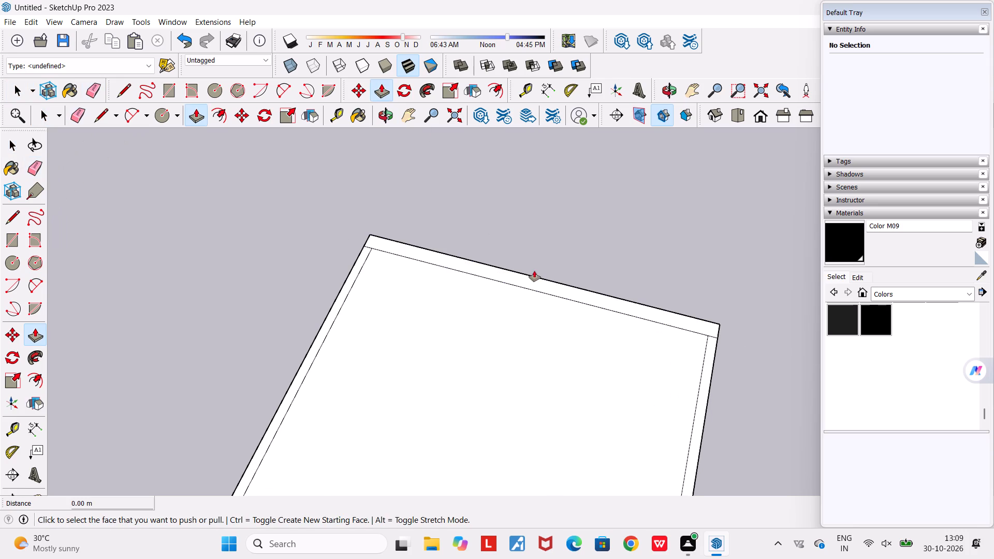
pyautogui.click(534, 278)
pyautogui.scroll(-9, 534, 278)
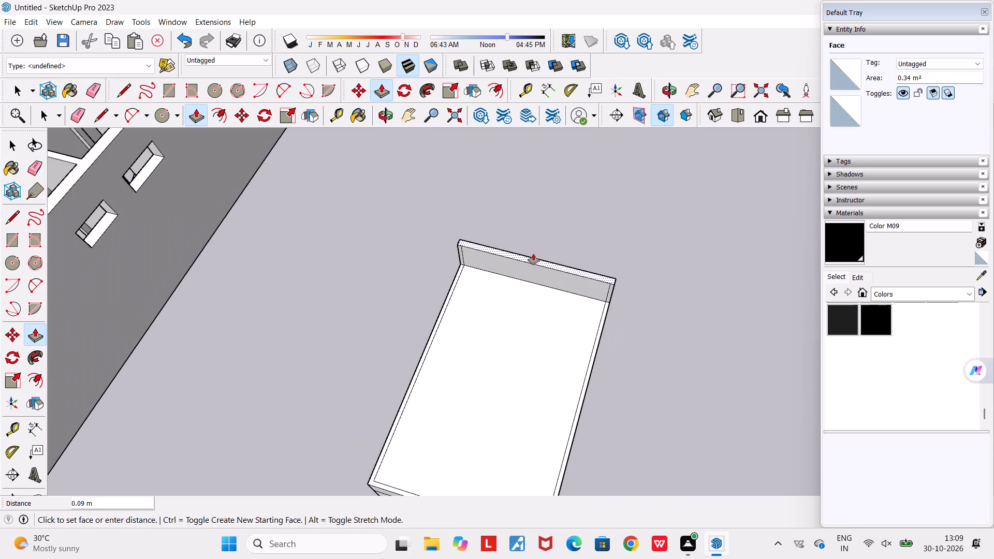
pyautogui.moveTo(534, 246); pyautogui.dragTo(567, 97, button='middle')
pyautogui.scroll(-5, 567, 97)
pyautogui.moveTo(554, 161); pyautogui.dragTo(539, 152, button='middle')
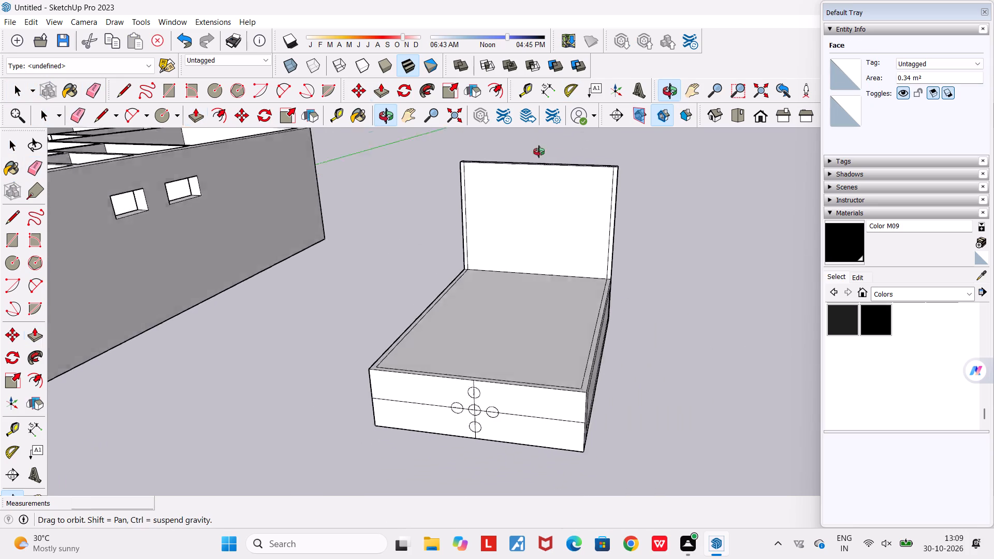
pyautogui.moveTo(539, 152); pyautogui.dragTo(353, 161, button='middle')
pyautogui.scroll(-4, 353, 161)
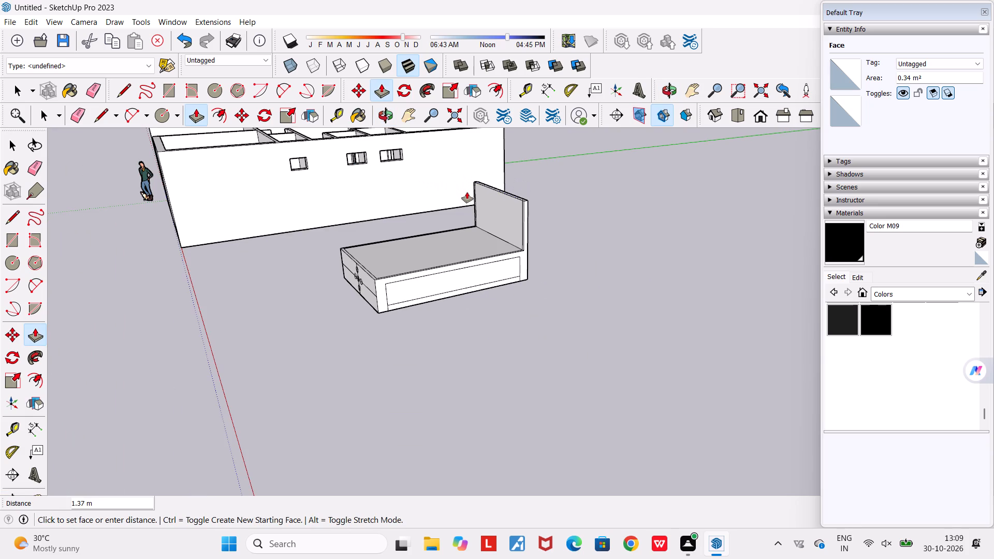
pyautogui.click(466, 192)
# Push the raised end panel's inner face back about 0.03 m between the two side strips.
pyautogui.moveTo(423, 238); pyautogui.dragTo(676, 212, button='middle')
pyautogui.scroll(13, 613, 145)
pyautogui.moveTo(507, 211); pyautogui.dragTo(454, 203, button='middle')
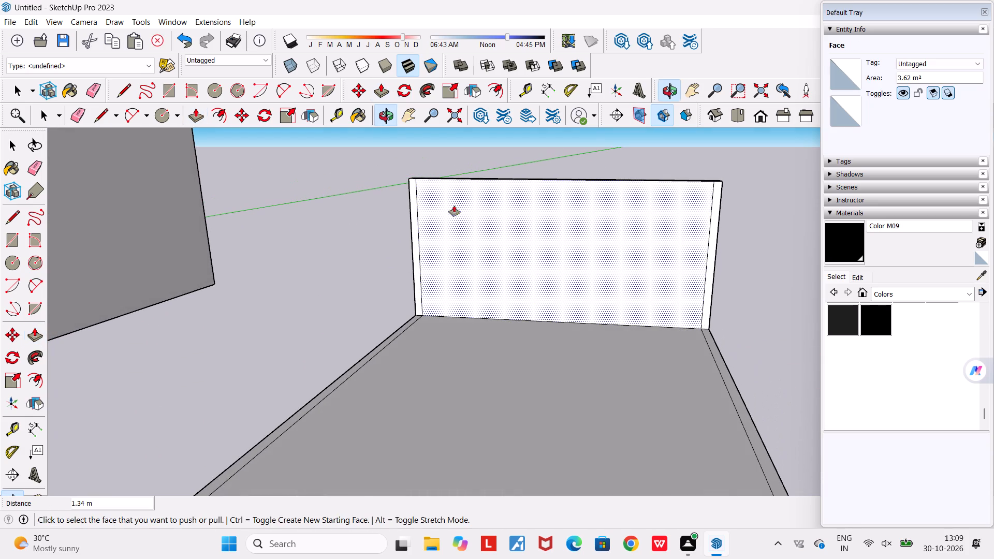
pyautogui.moveTo(512, 225); pyautogui.dragTo(421, 228, button='middle')
pyautogui.moveTo(533, 221); pyautogui.dragTo(427, 249, button='middle')
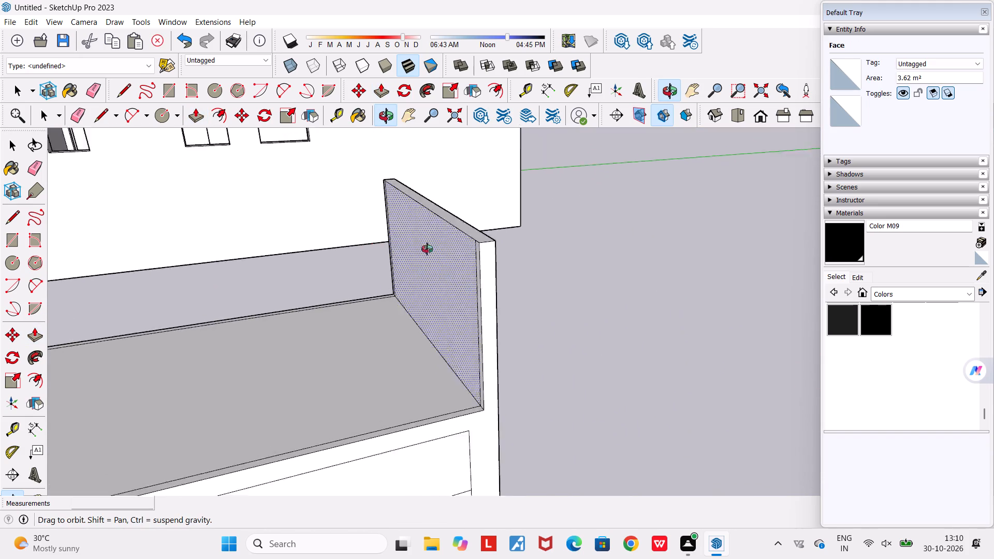
pyautogui.moveTo(427, 249); pyautogui.dragTo(683, 269, button='middle')
pyautogui.scroll(4, 597, 252)
pyautogui.scroll(-4, 597, 252)
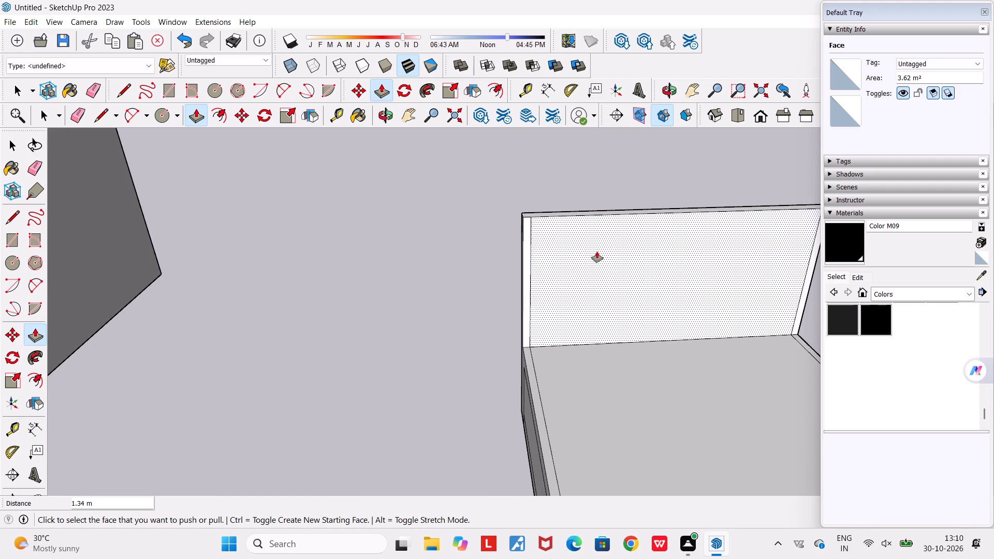
pyautogui.scroll(3, 597, 252)
pyautogui.moveTo(581, 245); pyautogui.dragTo(565, 244, button='middle')
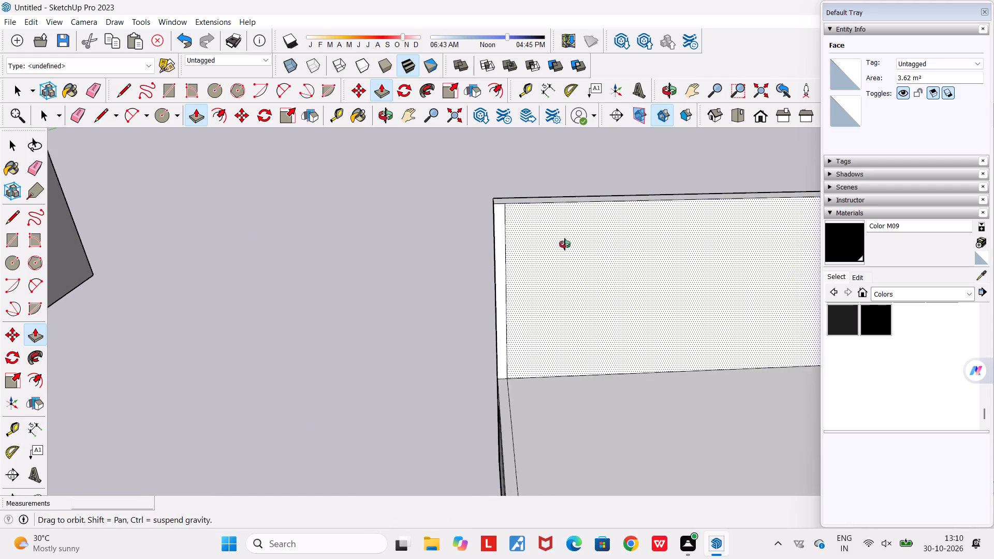
pyautogui.moveTo(565, 244); pyautogui.dragTo(496, 203, button='middle')
pyautogui.scroll(-4, 496, 203)
pyautogui.click(545, 225)
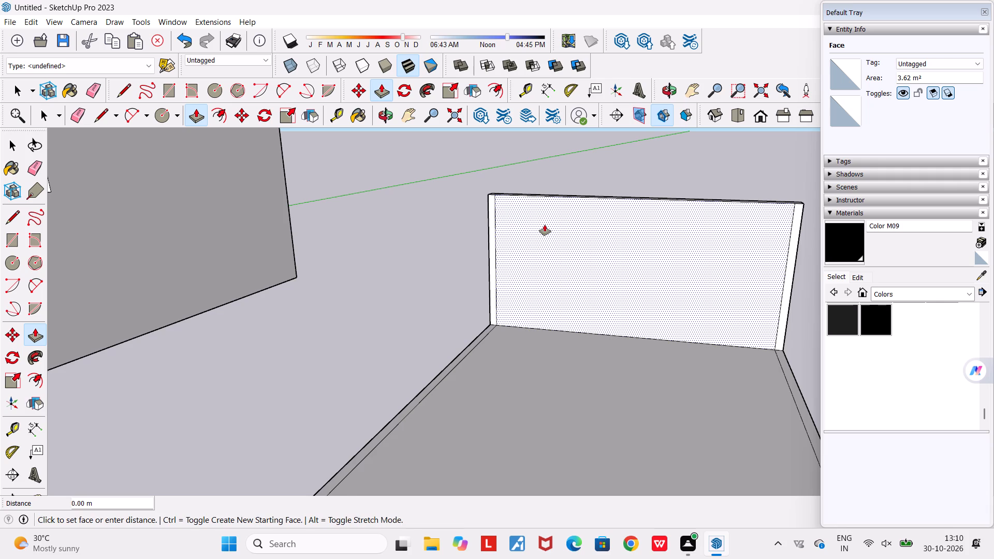
pyautogui.scroll(6, 545, 225)
pyautogui.click(547, 225)
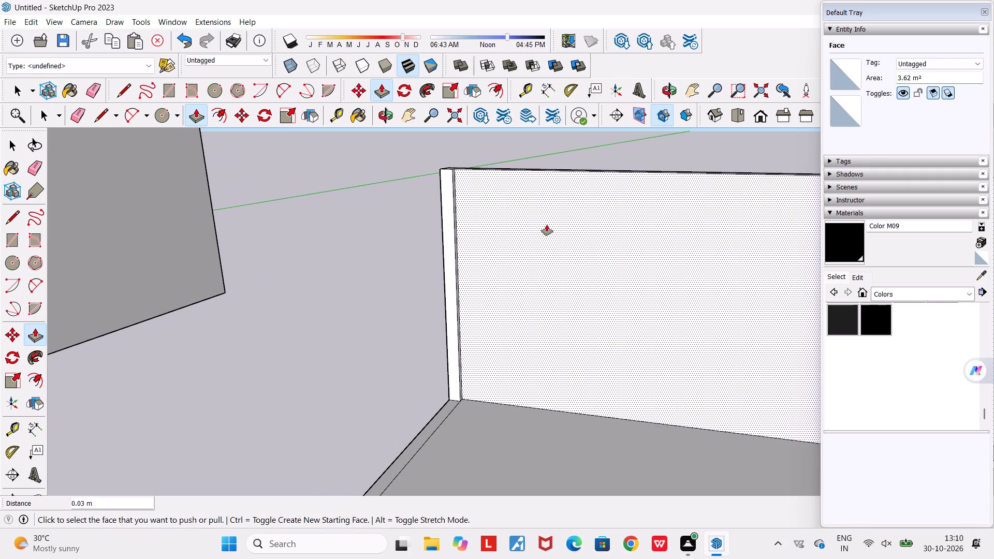
pyautogui.moveTo(556, 226); pyautogui.dragTo(754, 276, button='middle')
pyautogui.moveTo(655, 296); pyautogui.dragTo(730, 301, button='middle')
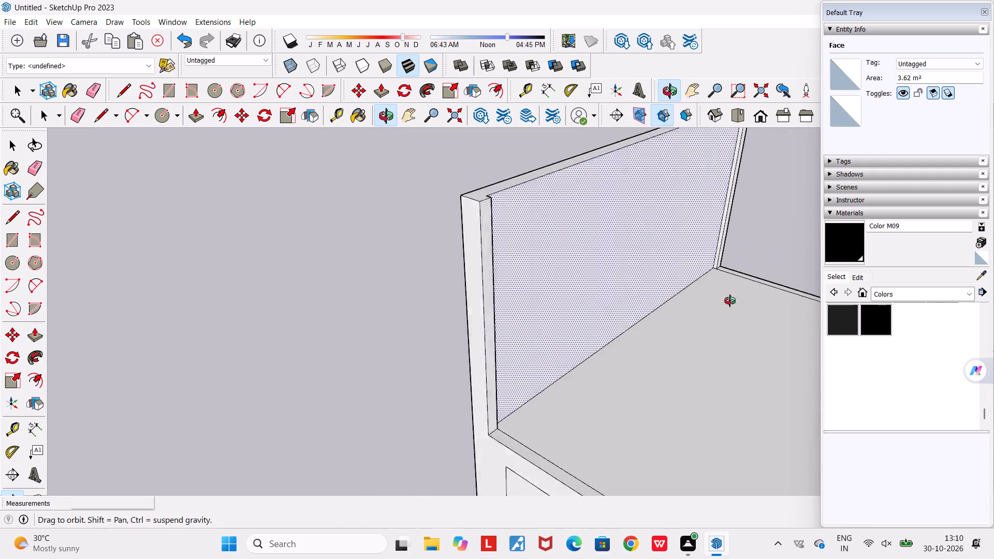
pyautogui.moveTo(730, 301); pyautogui.dragTo(444, 261, button='middle')
pyautogui.scroll(-4, 443, 260)
pyautogui.scroll(3, 415, 211)
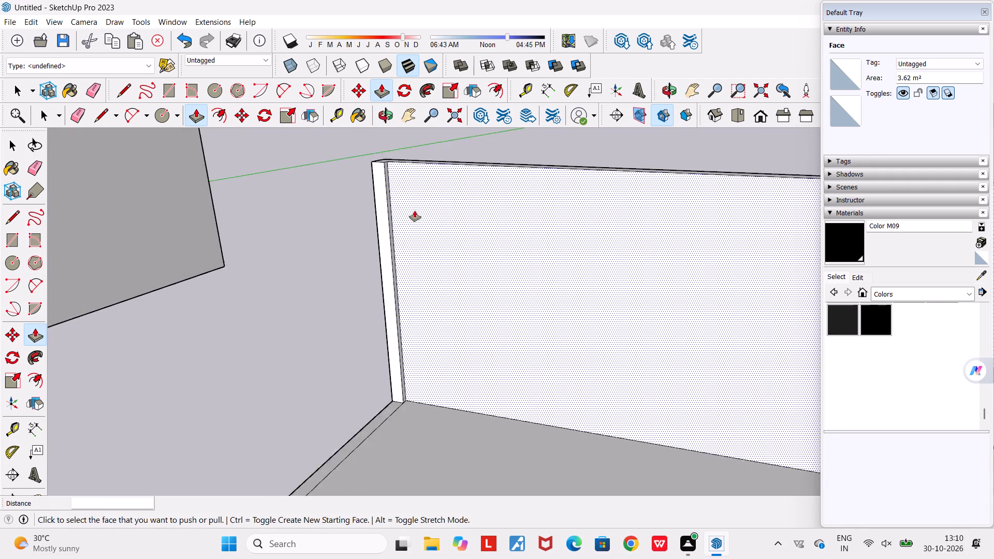
pyautogui.scroll(4, 415, 211)
pyautogui.moveTo(420, 216); pyautogui.dragTo(472, 236, button='middle')
pyautogui.scroll(1, 423, 217)
pyautogui.scroll(-5, 472, 236)
pyautogui.scroll(3, 467, 222)
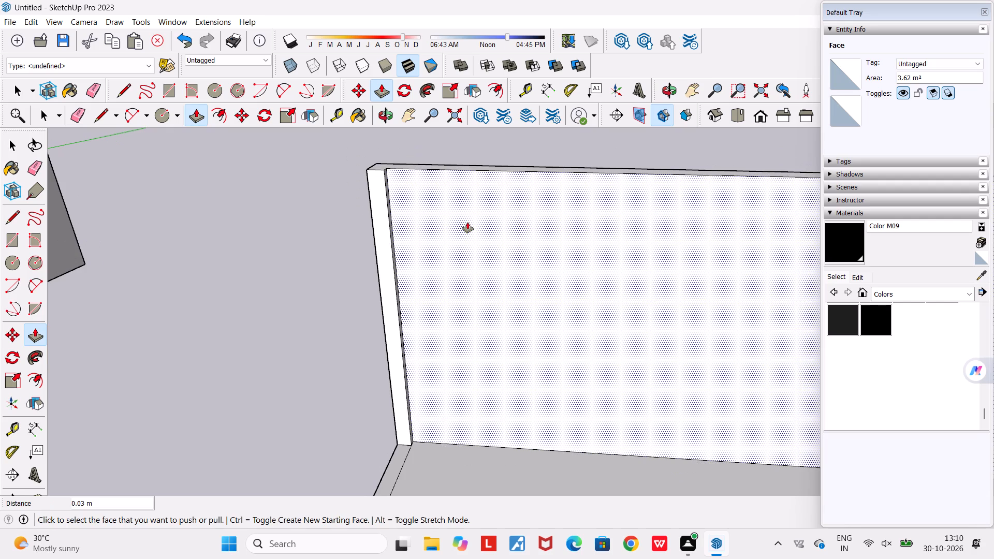
pyautogui.press('space')
# Examine the raised end panel's recess, its corners and the whole piece from several sides.
pyautogui.scroll(-12, 463, 214)
pyautogui.moveTo(782, 280); pyautogui.dragTo(857, 277, button='middle')
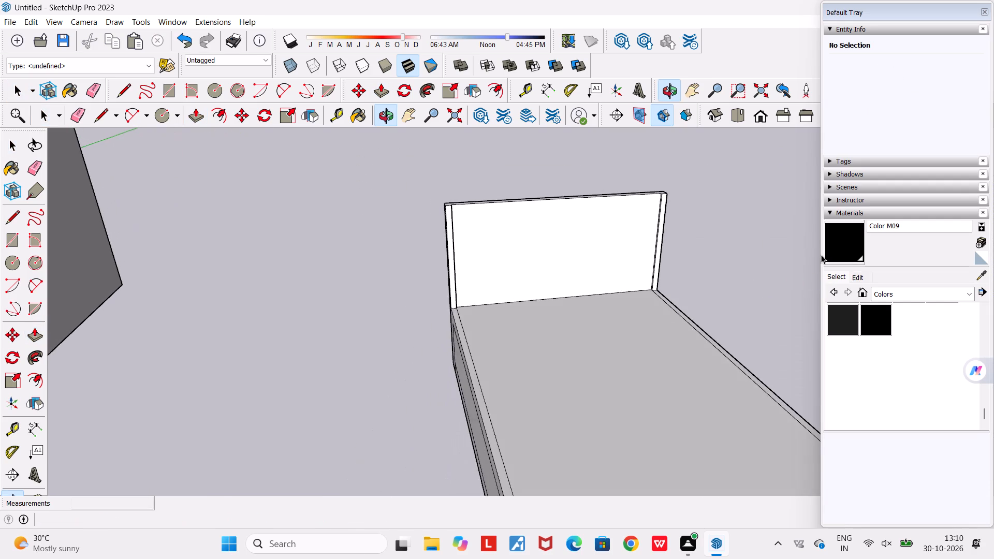
pyautogui.scroll(4, 725, 220)
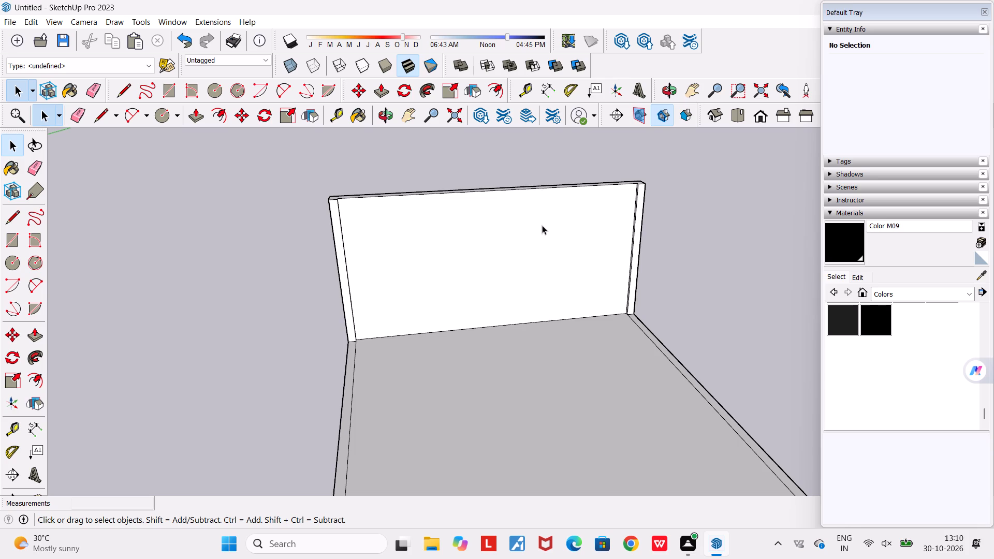
pyautogui.moveTo(516, 292); pyautogui.dragTo(397, 214, button='middle')
pyautogui.scroll(-3, 397, 214)
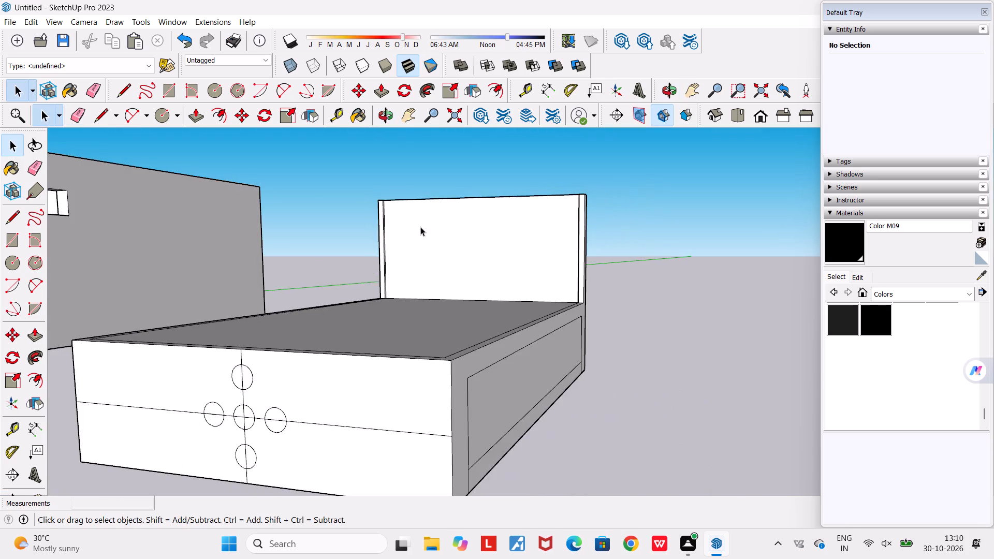
pyautogui.scroll(3, 420, 227)
pyautogui.scroll(-5, 420, 227)
pyautogui.moveTo(367, 309); pyautogui.dragTo(552, 267, button='middle')
pyautogui.scroll(3, 372, 402)
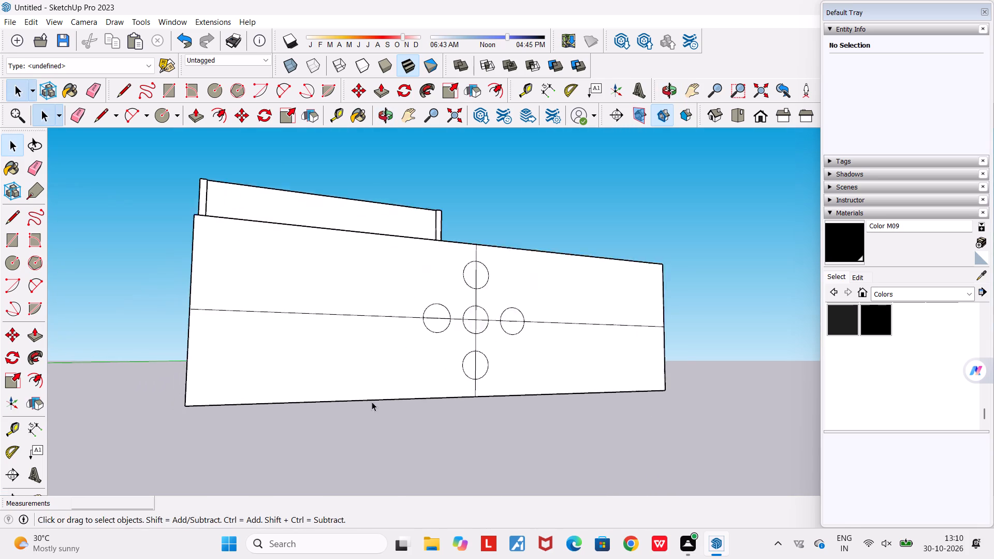
pyautogui.moveTo(435, 341); pyautogui.dragTo(370, 323, button='middle')
pyautogui.scroll(-5, 367, 321)
pyautogui.moveTo(388, 271); pyautogui.dragTo(551, 438, button='middle')
pyautogui.scroll(-4, 551, 438)
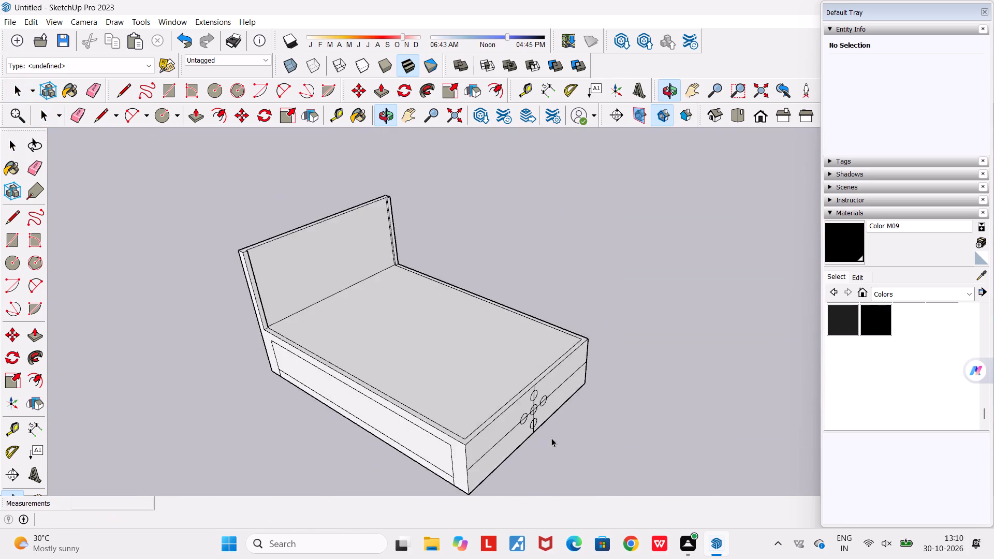
pyautogui.scroll(-8, 551, 438)
pyautogui.moveTo(451, 371); pyautogui.dragTo(295, 342, button='middle')
pyautogui.scroll(6, 436, 271)
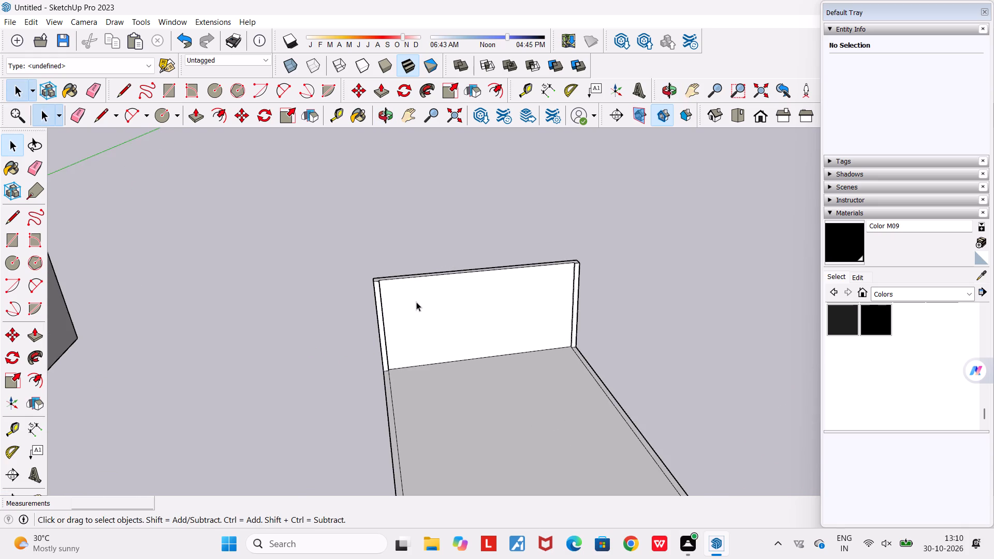
pyautogui.scroll(4, 416, 302)
pyautogui.moveTo(416, 309); pyautogui.dragTo(306, 304, button='middle')
pyautogui.scroll(5, 351, 267)
pyautogui.moveTo(391, 266); pyautogui.dragTo(250, 255, button='middle')
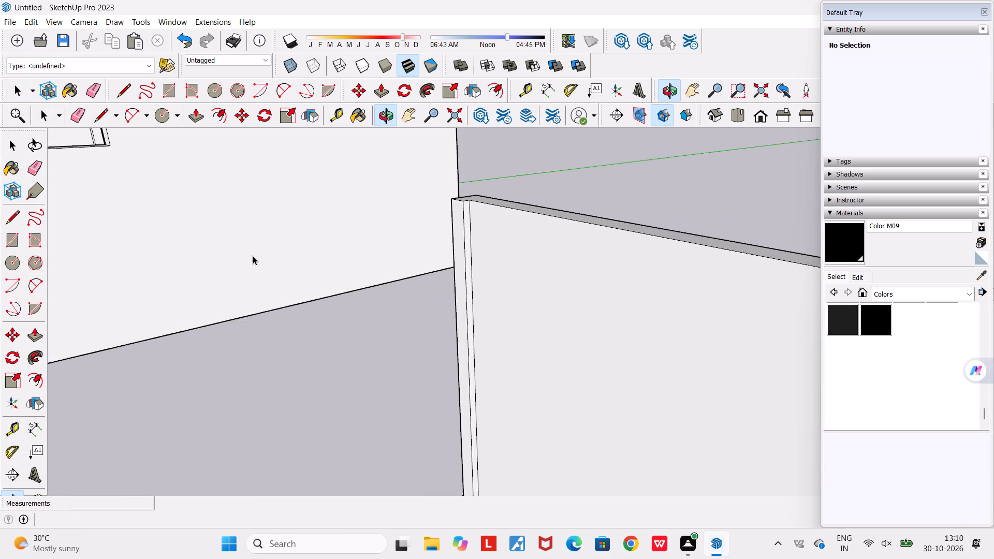
pyautogui.scroll(6, 505, 347)
pyautogui.scroll(-16, 505, 347)
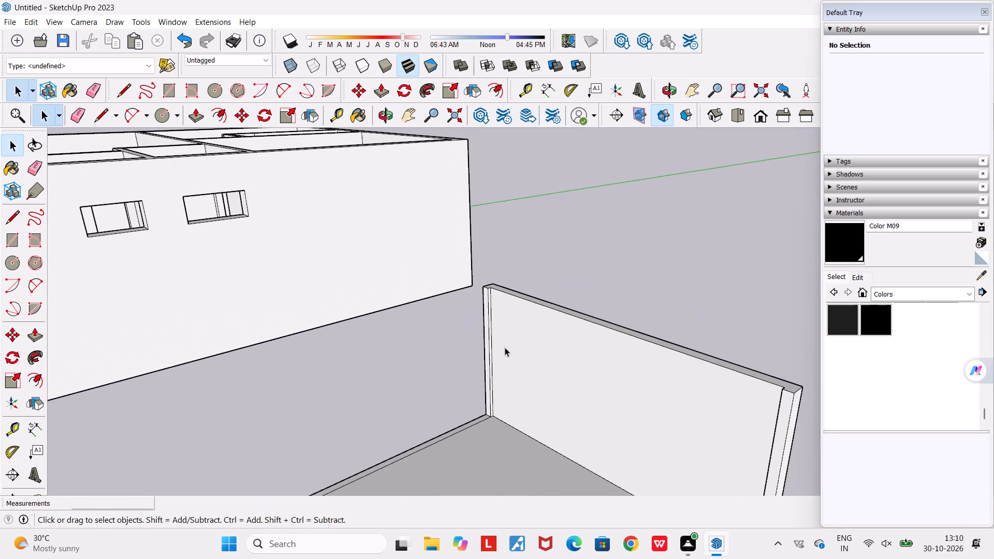
pyautogui.moveTo(449, 333); pyautogui.dragTo(368, 304, button='middle')
pyautogui.scroll(5, 392, 363)
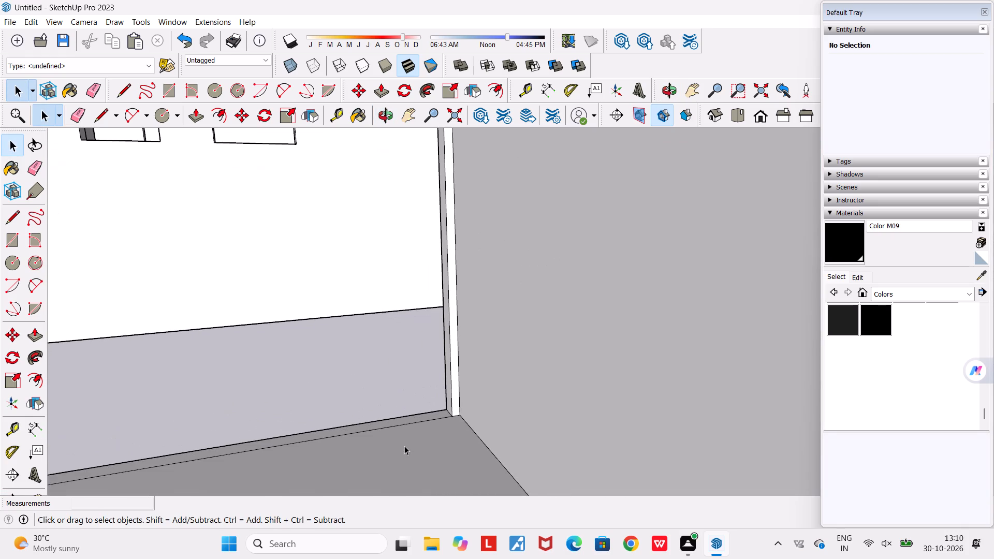
pyautogui.scroll(1, 404, 445)
pyautogui.moveTo(407, 446); pyautogui.dragTo(478, 437, button='middle')
pyautogui.scroll(-15, 478, 437)
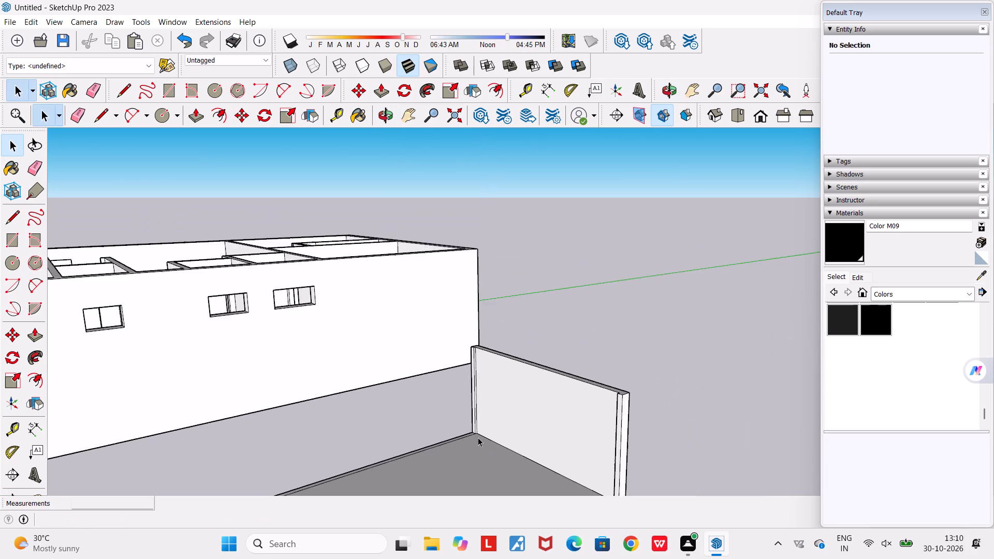
pyautogui.scroll(-20, 478, 437)
pyautogui.scroll(-1, 478, 437)
pyautogui.scroll(12, 447, 454)
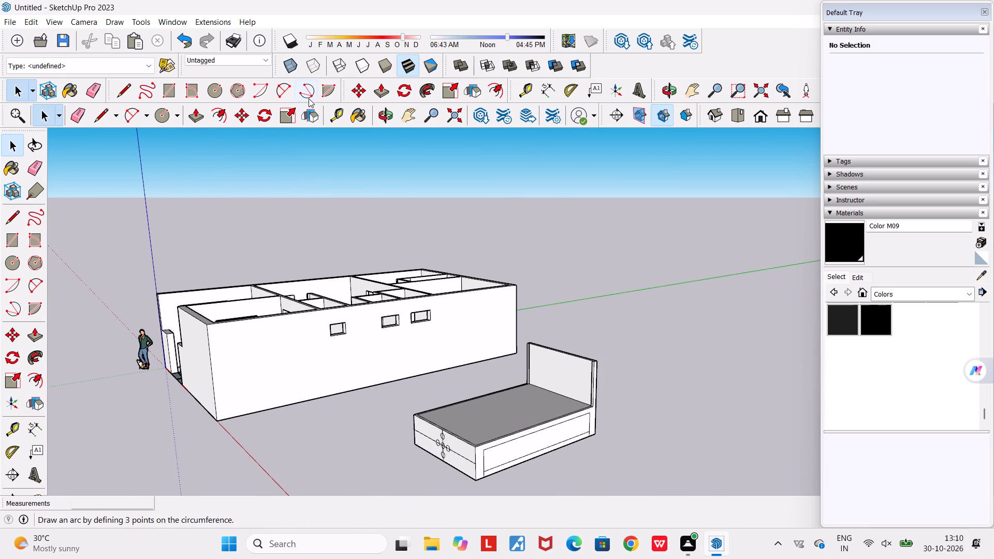
# Push the box's large inner top face down about 0.04 m inside its surrounding border.
pyautogui.click(377, 92)
pyautogui.scroll(7, 502, 421)
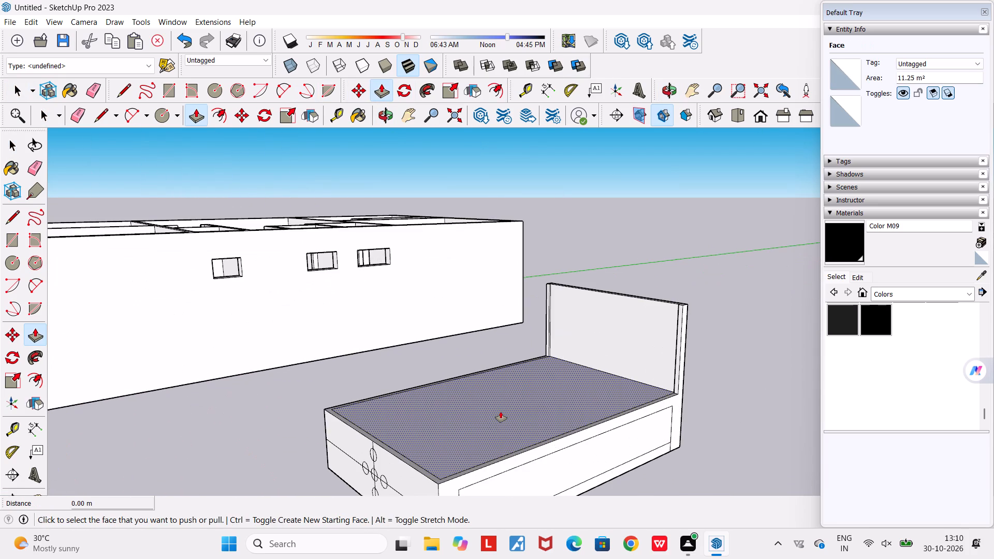
pyautogui.click(501, 411)
pyautogui.moveTo(501, 414); pyautogui.dragTo(506, 445, button='middle')
pyautogui.scroll(5, 506, 445)
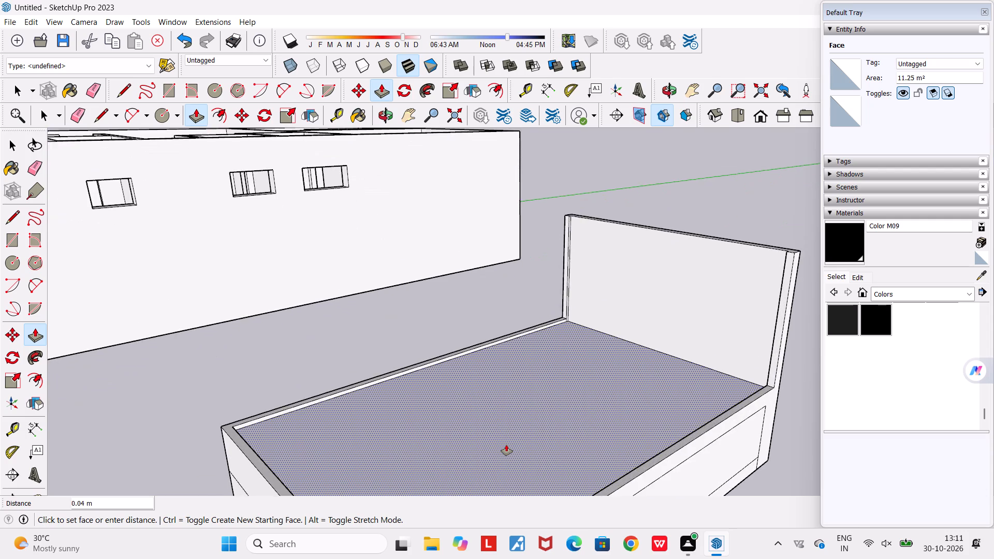
pyautogui.scroll(10, 506, 445)
pyautogui.click(506, 445)
pyautogui.scroll(-4, 506, 443)
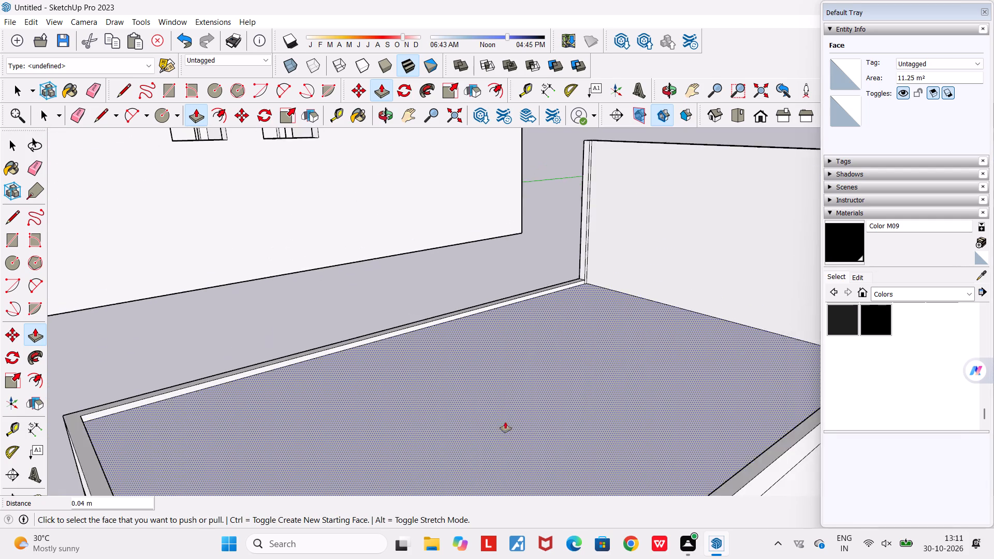
pyautogui.scroll(-8, 505, 422)
pyautogui.moveTo(520, 351); pyautogui.dragTo(660, 253, button='middle')
pyautogui.scroll(-4, 662, 253)
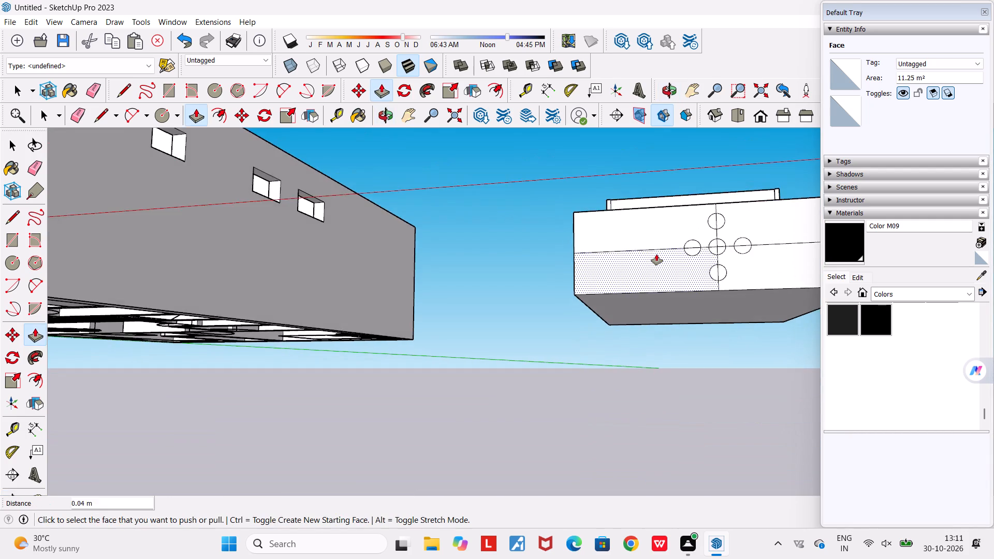
pyautogui.scroll(-4, 656, 254)
pyautogui.moveTo(608, 272); pyautogui.dragTo(675, 399, button='middle')
pyautogui.scroll(7, 763, 322)
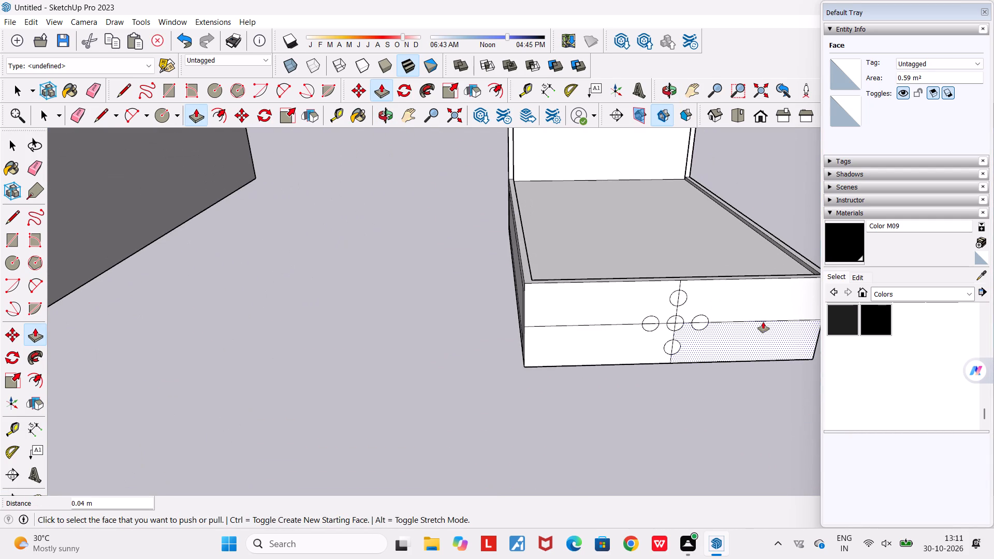
pyautogui.press('space')
# Examine the lowered top face and its border, and the raised end panel's inner face up close.
pyautogui.scroll(-7, 634, 268)
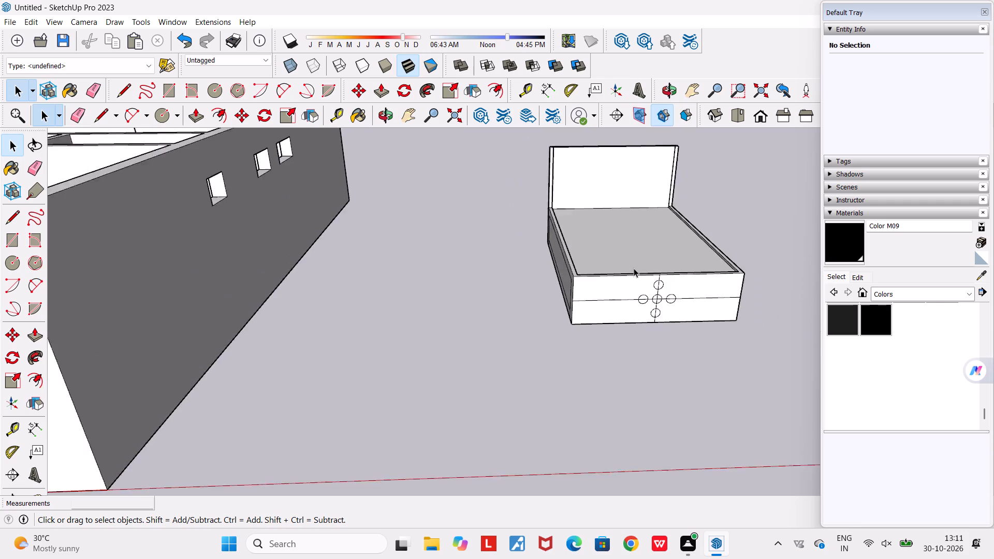
pyautogui.scroll(-4, 699, 237)
pyautogui.scroll(9, 744, 234)
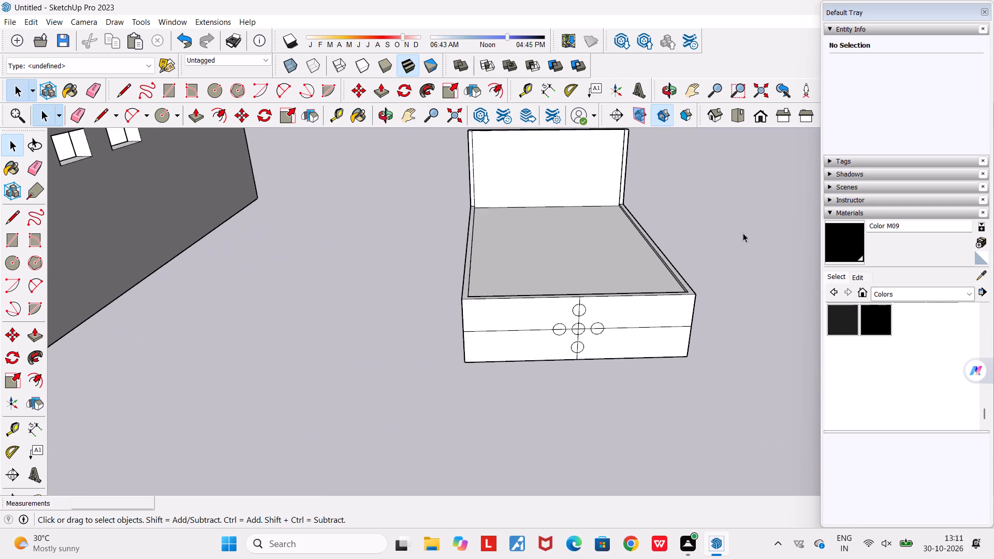
pyautogui.moveTo(736, 231); pyautogui.dragTo(469, 249, button='middle')
pyautogui.scroll(-5, 469, 248)
pyautogui.scroll(6, 677, 179)
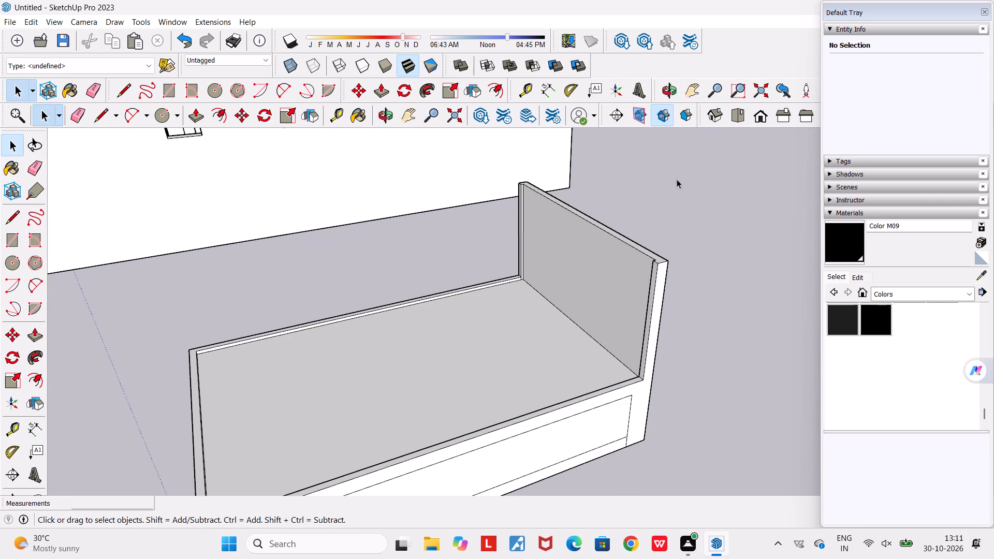
pyautogui.scroll(-6, 638, 205)
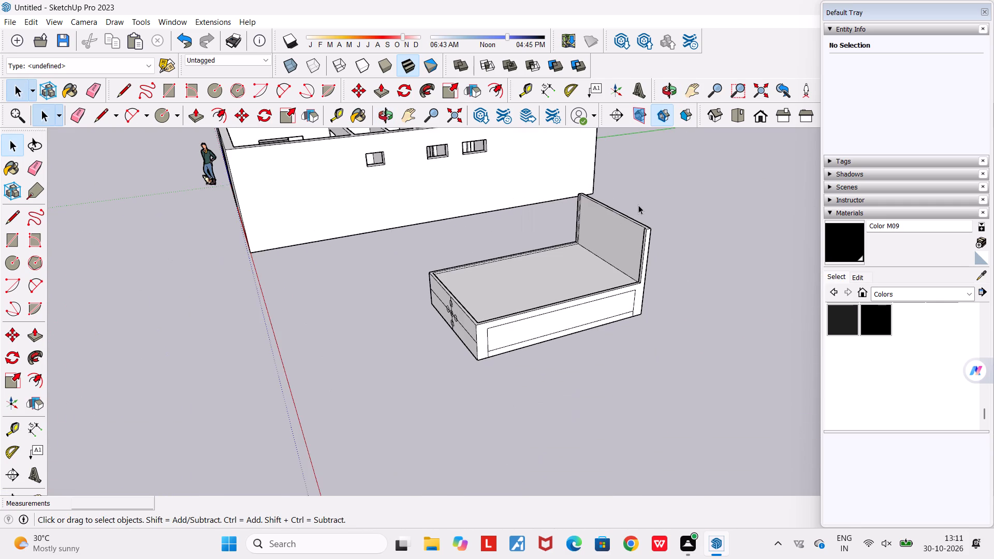
pyautogui.scroll(8, 625, 206)
pyautogui.moveTo(551, 311); pyautogui.dragTo(678, 290, button='middle')
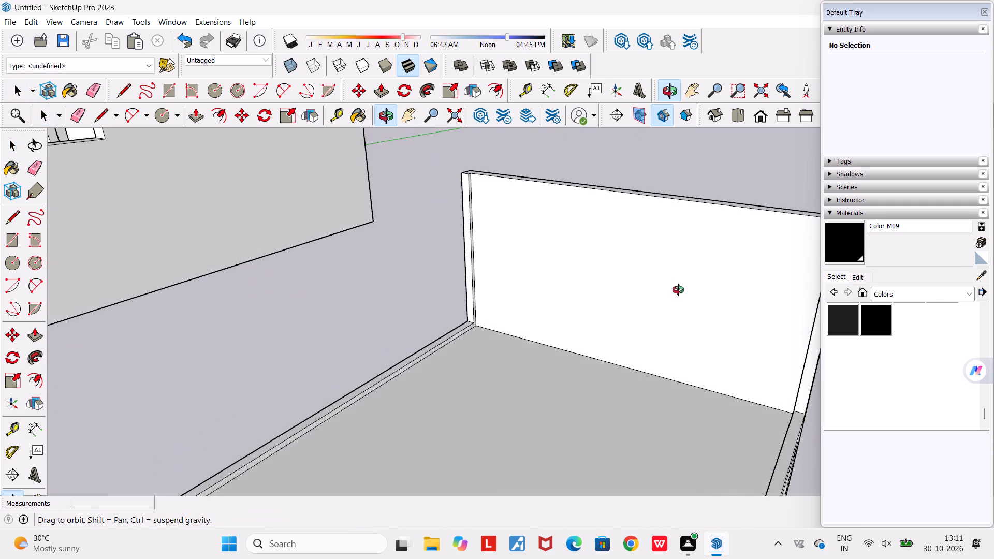
pyautogui.moveTo(678, 290); pyautogui.dragTo(679, 290, button='middle')
pyautogui.scroll(-11, 679, 290)
pyautogui.moveTo(590, 358); pyautogui.dragTo(754, 351, button='middle')
pyautogui.scroll(6, 776, 217)
pyautogui.scroll(2, 688, 250)
pyautogui.moveTo(670, 314); pyautogui.dragTo(607, 315, button='middle')
pyautogui.scroll(3, 609, 263)
pyautogui.moveTo(616, 263); pyautogui.dragTo(615, 234, button='middle')
pyautogui.scroll(3, 527, 260)
pyautogui.moveTo(542, 259); pyautogui.dragTo(577, 256, button='middle')
pyautogui.scroll(2, 556, 252)
pyautogui.moveTo(560, 252); pyautogui.dragTo(585, 251, button='middle')
pyautogui.scroll(1, 567, 255)
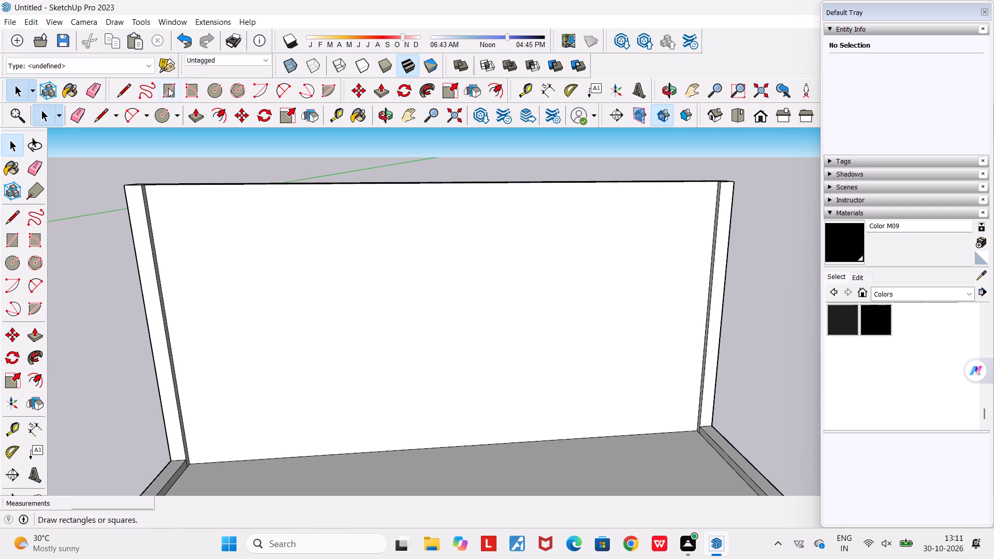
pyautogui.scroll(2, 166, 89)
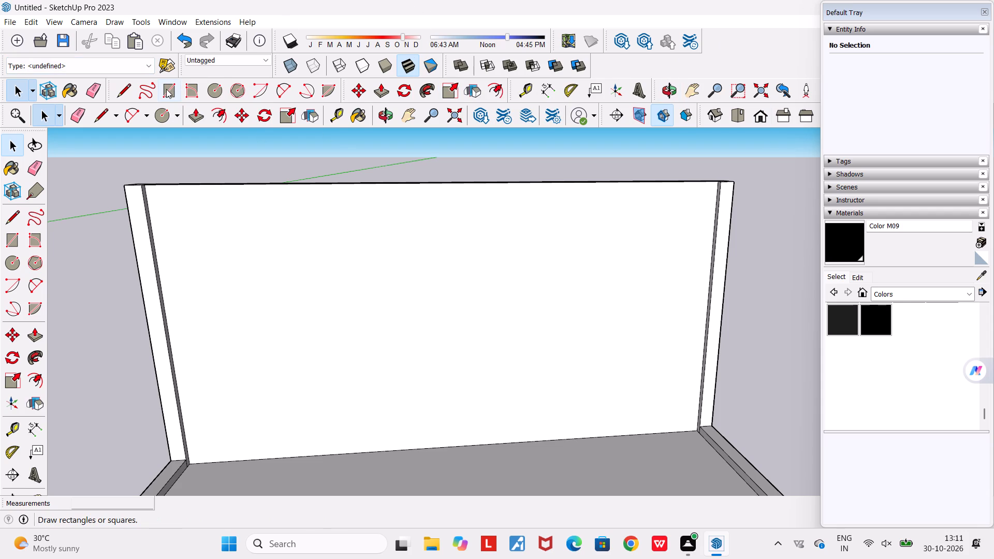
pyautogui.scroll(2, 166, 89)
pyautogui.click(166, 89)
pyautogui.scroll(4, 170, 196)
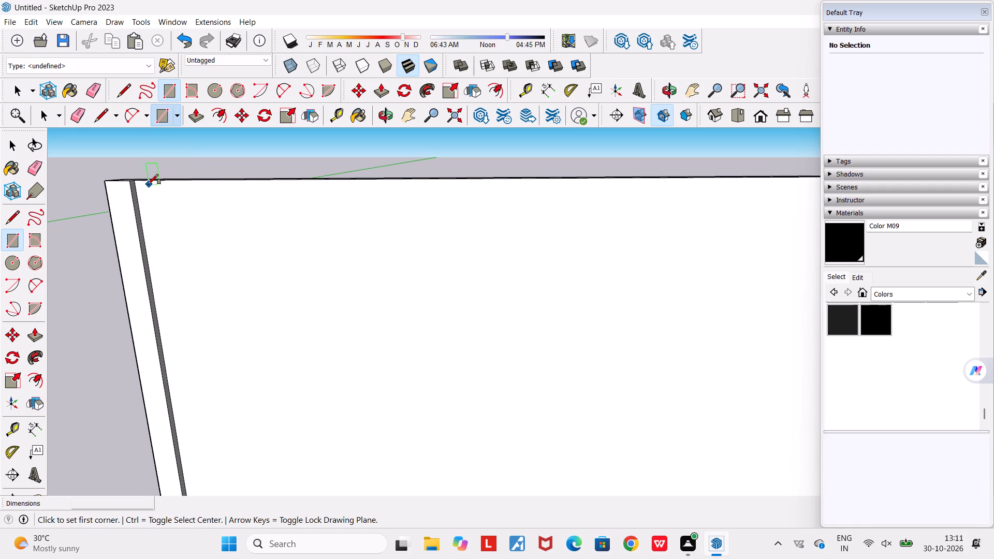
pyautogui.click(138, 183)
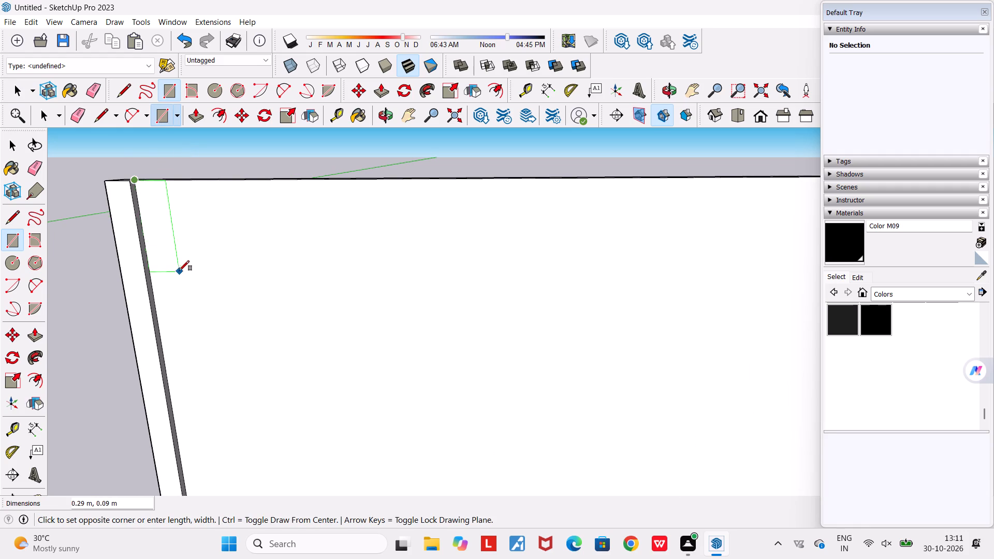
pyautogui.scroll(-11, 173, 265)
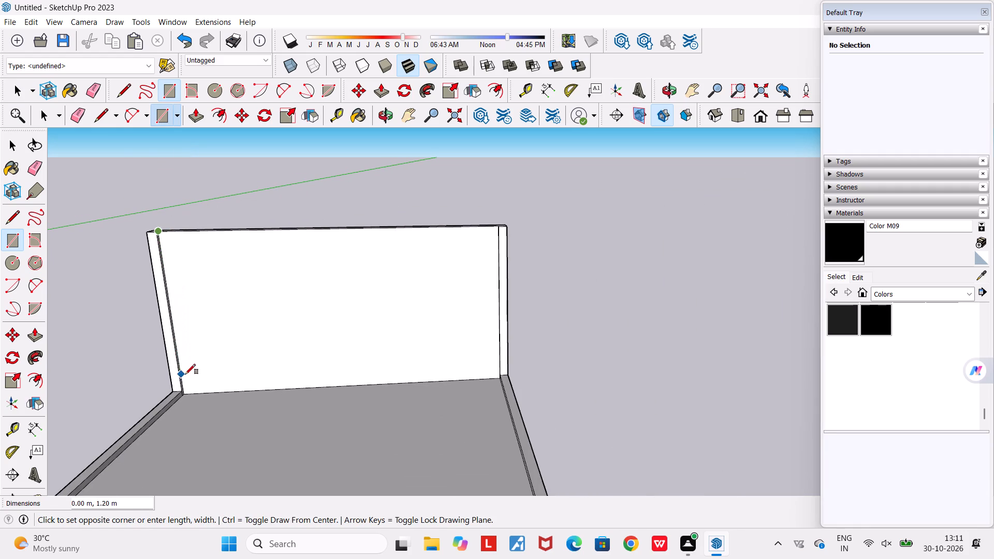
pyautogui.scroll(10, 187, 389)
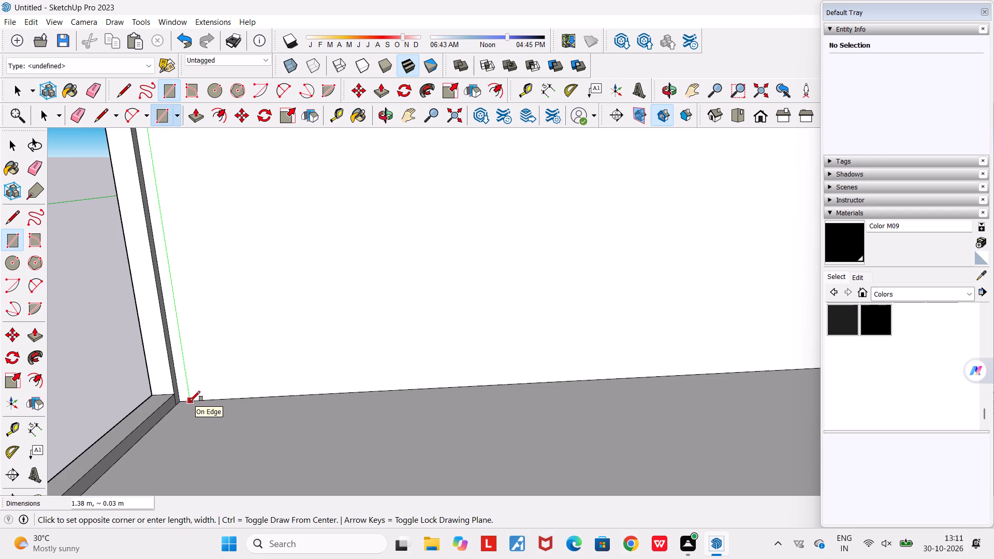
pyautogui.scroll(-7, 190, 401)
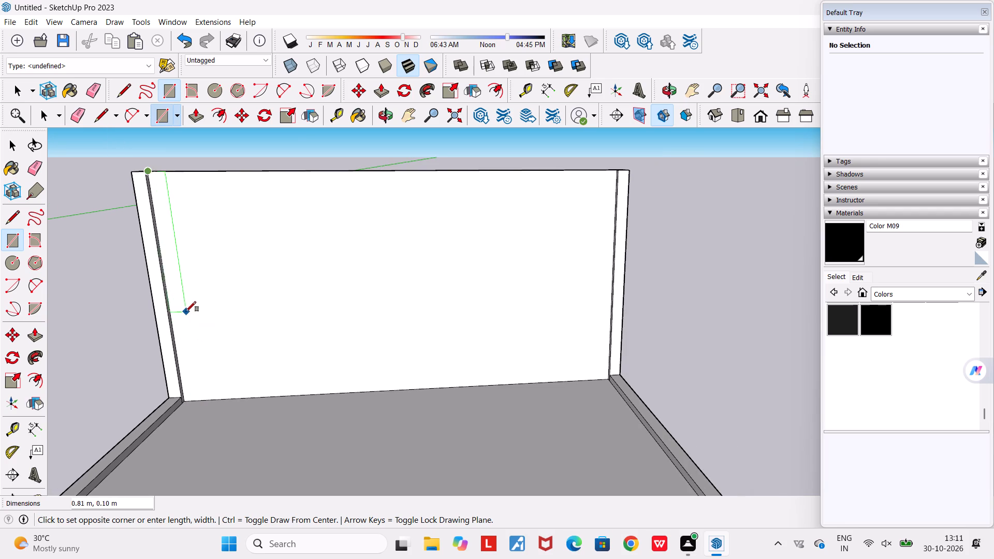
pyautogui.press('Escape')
# Draw a narrow full-height rectangle about 0.05 m by 1.38 m on the headboard's recessed face, slightly inward from one side strip.
pyautogui.scroll(5, 169, 210)
pyautogui.scroll(3, 155, 153)
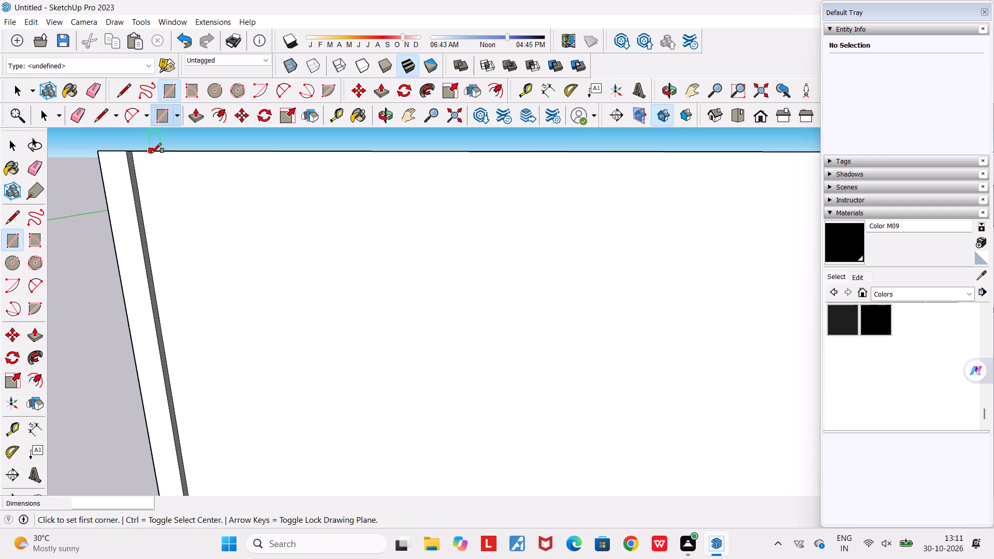
pyautogui.click(151, 153)
pyautogui.scroll(-11, 155, 170)
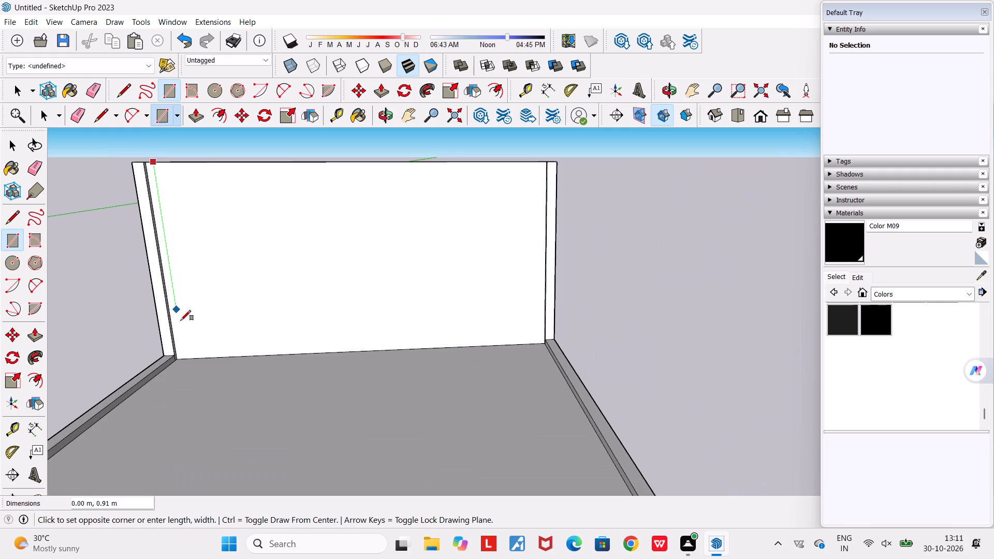
pyautogui.scroll(4, 191, 356)
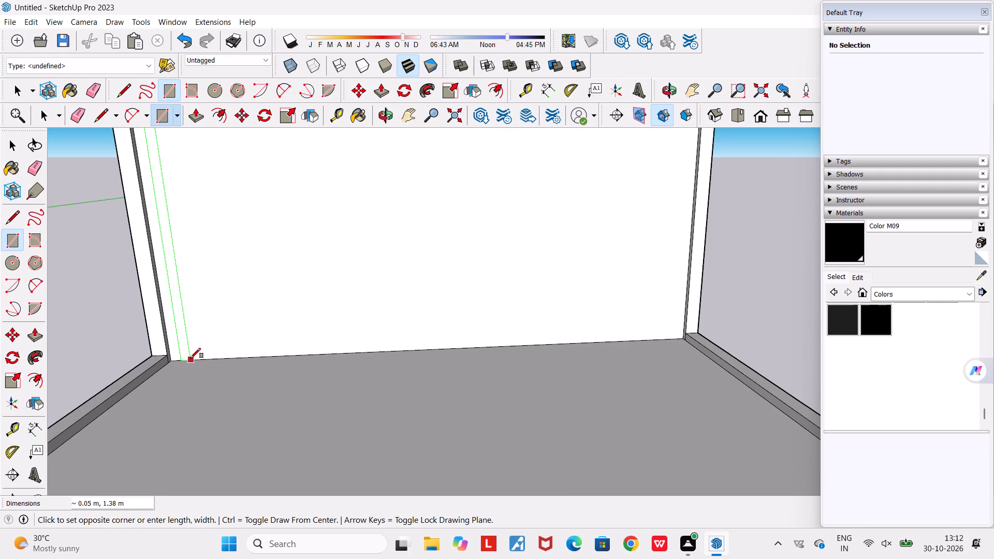
pyautogui.click(191, 358)
pyautogui.scroll(-5, 185, 296)
pyautogui.moveTo(181, 297); pyautogui.dragTo(267, 289, button='middle')
pyautogui.scroll(-4, 267, 289)
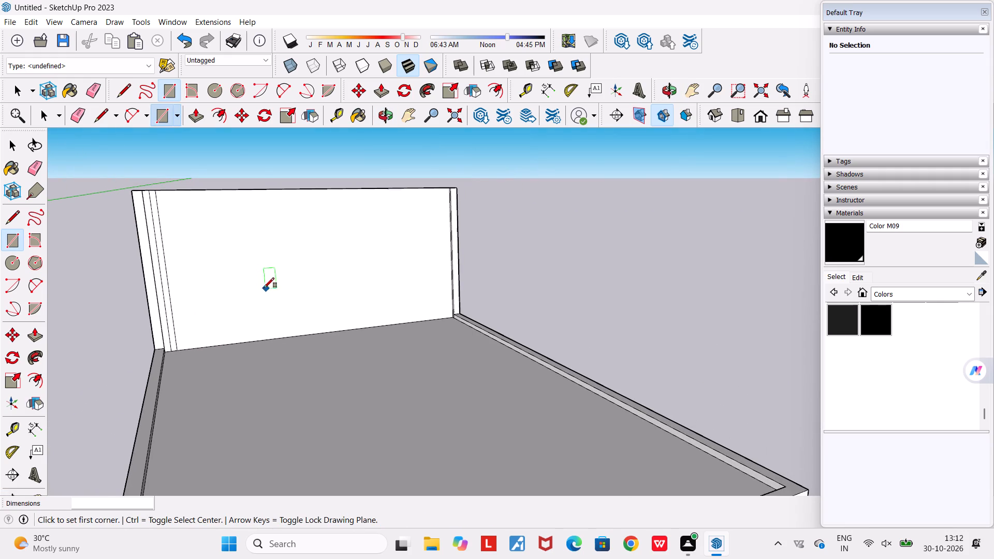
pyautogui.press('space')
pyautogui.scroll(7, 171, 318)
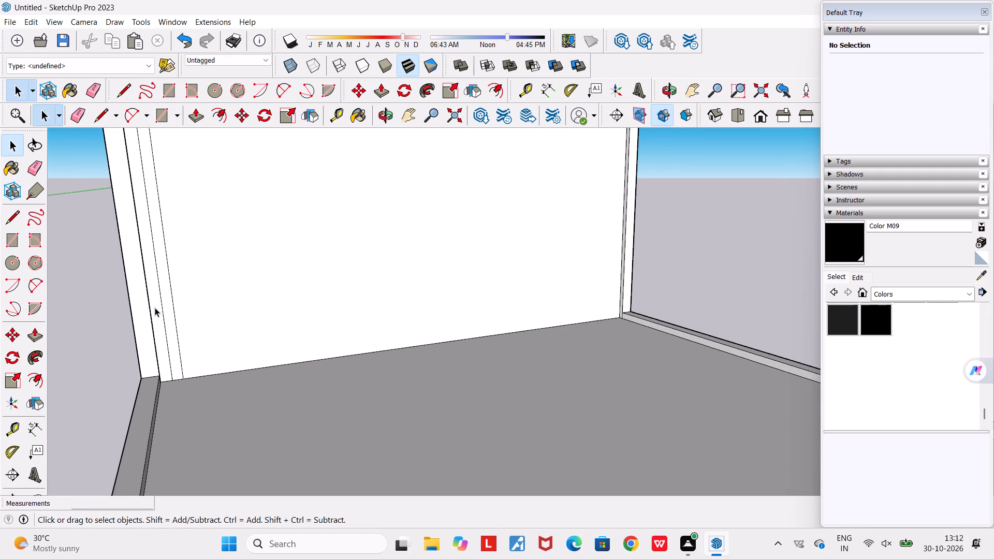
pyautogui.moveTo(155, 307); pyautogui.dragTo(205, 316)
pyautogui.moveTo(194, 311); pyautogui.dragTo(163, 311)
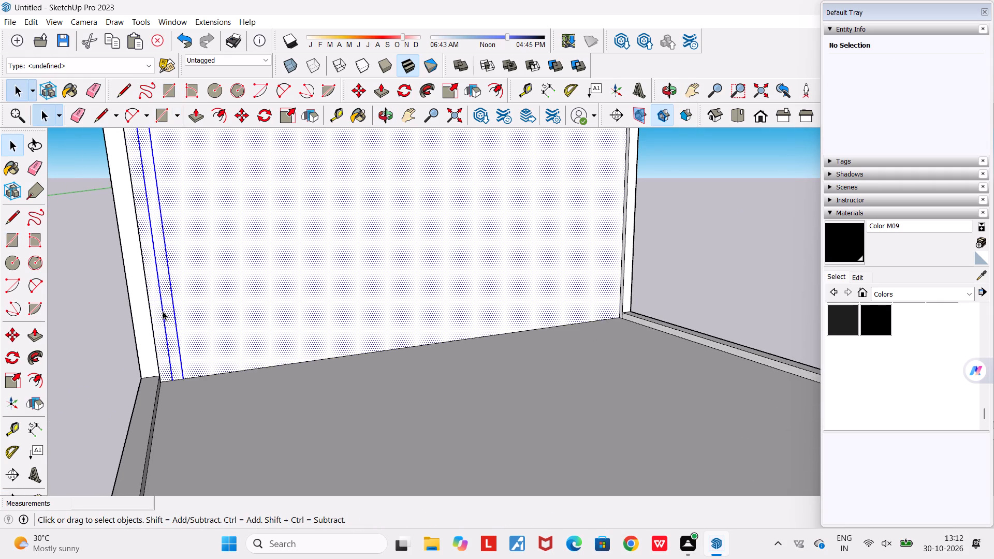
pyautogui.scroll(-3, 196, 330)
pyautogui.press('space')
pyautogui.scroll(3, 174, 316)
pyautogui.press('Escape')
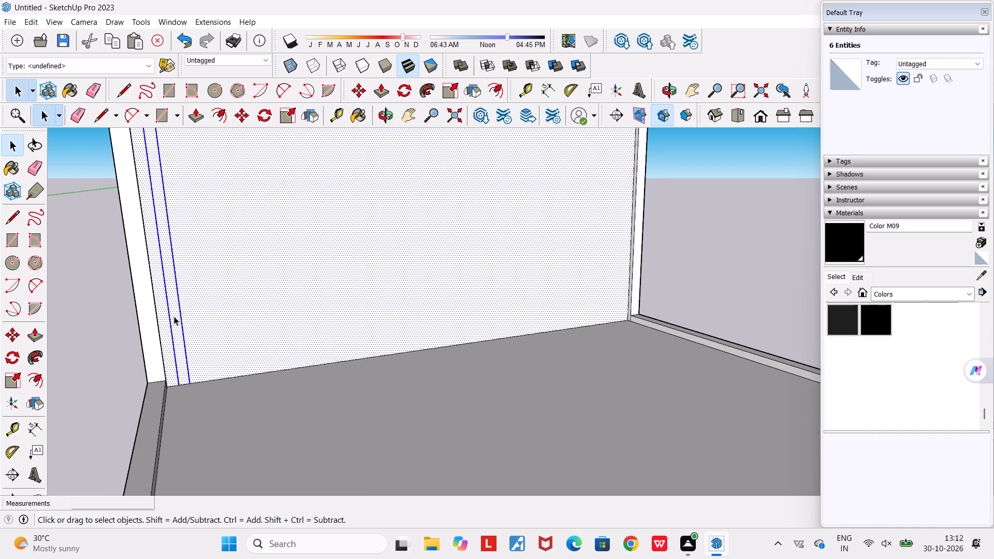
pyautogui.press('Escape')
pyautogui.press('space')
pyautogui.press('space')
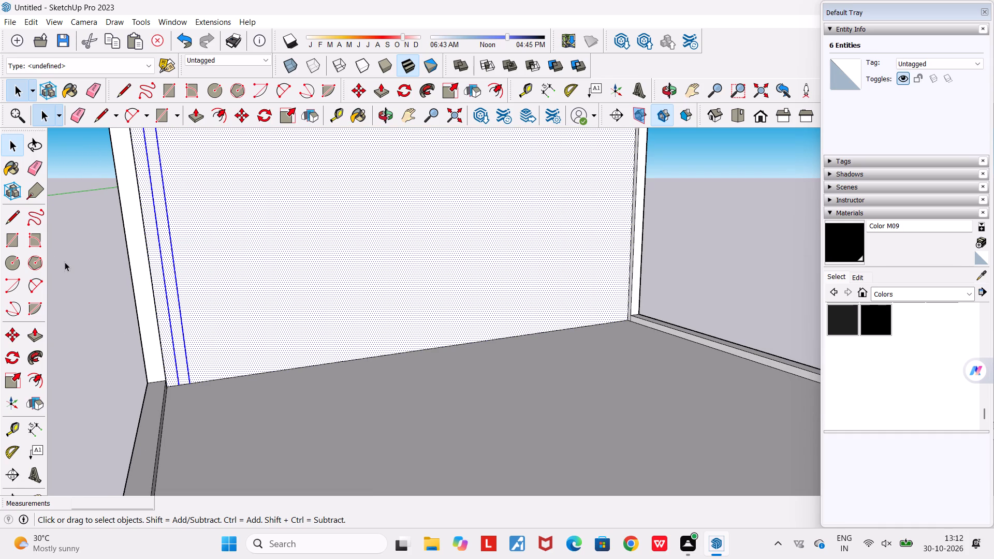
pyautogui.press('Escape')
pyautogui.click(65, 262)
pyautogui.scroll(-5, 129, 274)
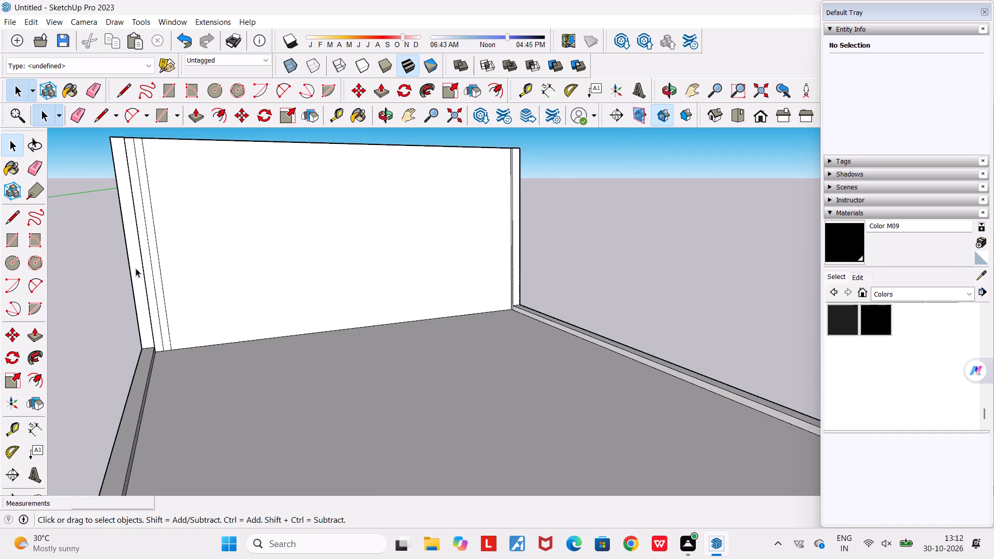
# Select the narrow rectangle's two long edges and its short bottom and top edges, and copy them.
pyautogui.scroll(8, 150, 260)
pyautogui.moveTo(145, 255); pyautogui.dragTo(157, 261)
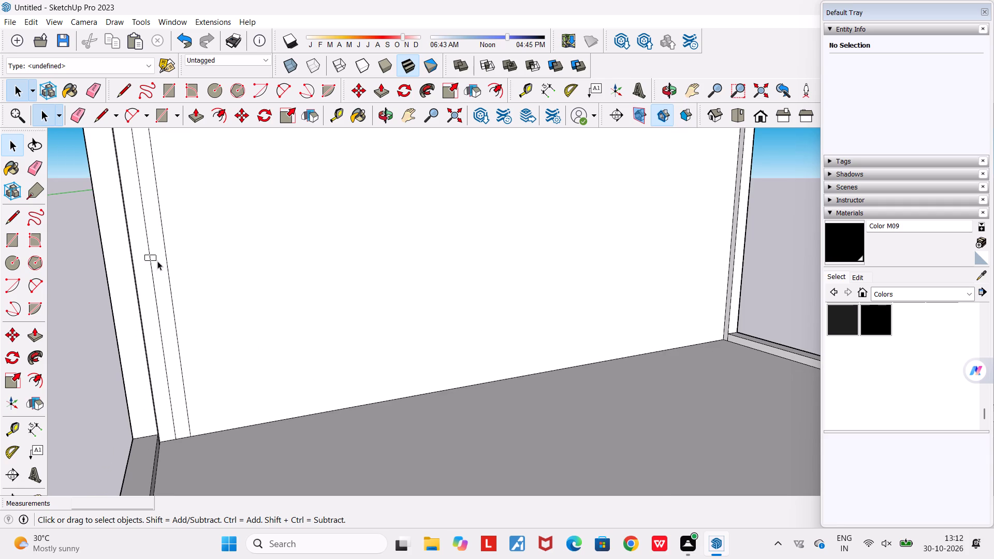
pyautogui.moveTo(157, 261); pyautogui.dragTo(179, 282)
pyautogui.click(169, 283)
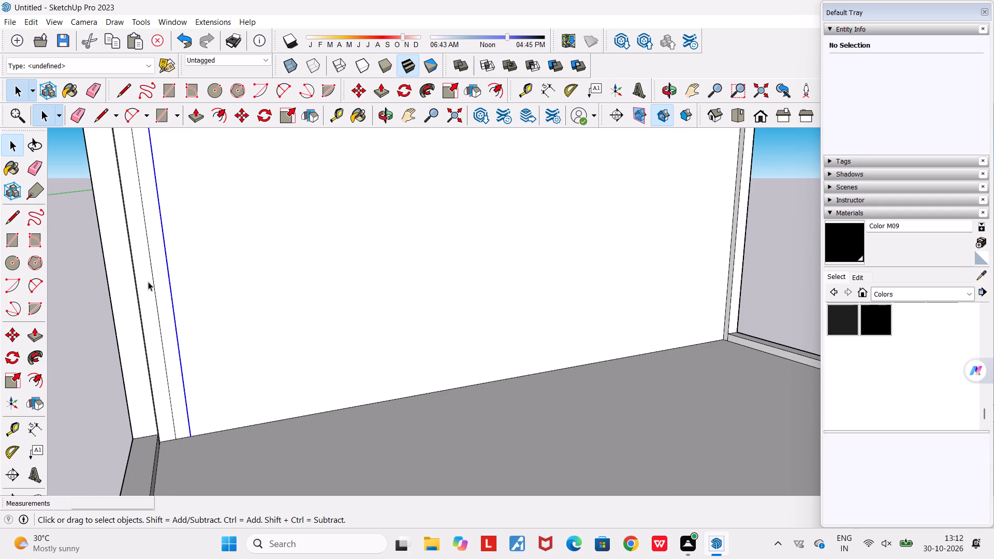
pyautogui.click(152, 279)
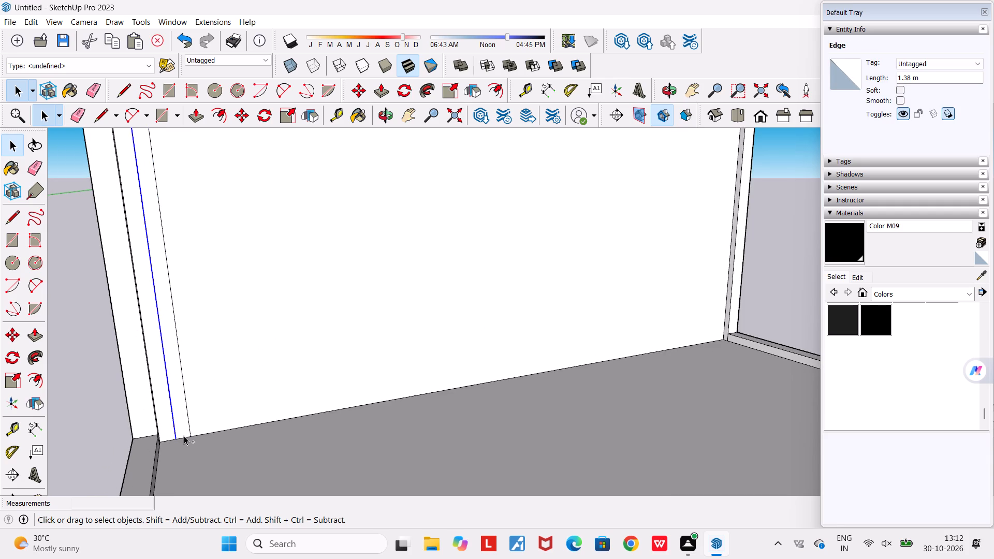
pyautogui.keyDown('ctrl'); pyautogui.click(184, 436); pyautogui.keyUp('ctrl')
pyautogui.keyDown('ctrl'); pyautogui.click(188, 415); pyautogui.keyUp('ctrl')
pyautogui.scroll(-9, 185, 407)
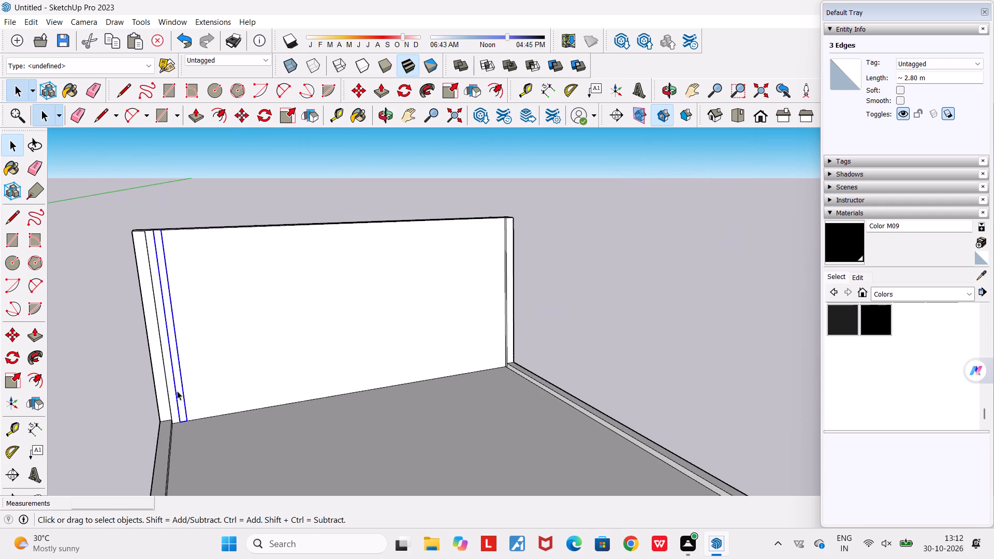
pyautogui.scroll(15, 156, 222)
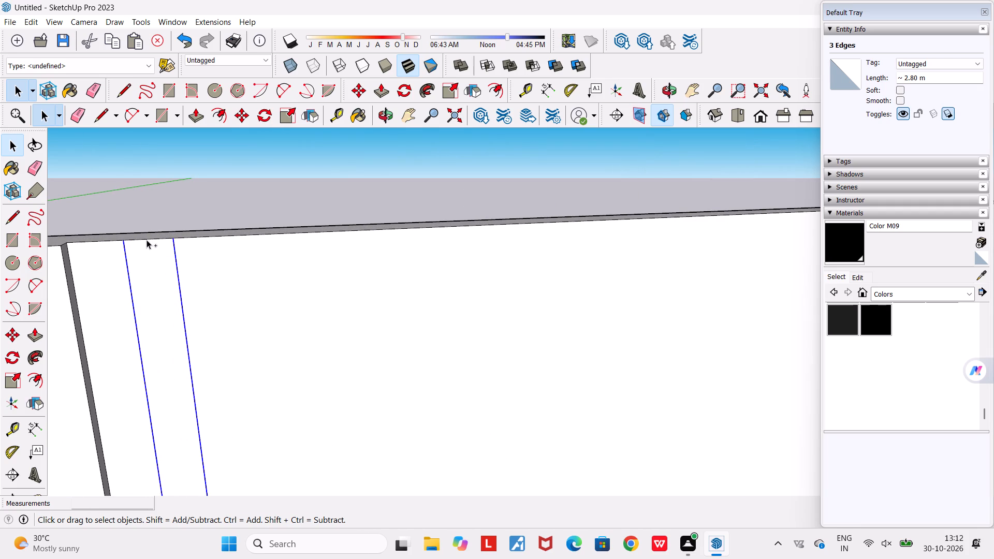
pyautogui.keyDown('ctrl'); pyautogui.click(147, 240); pyautogui.keyUp('ctrl')
pyautogui.scroll(-19, 147, 240)
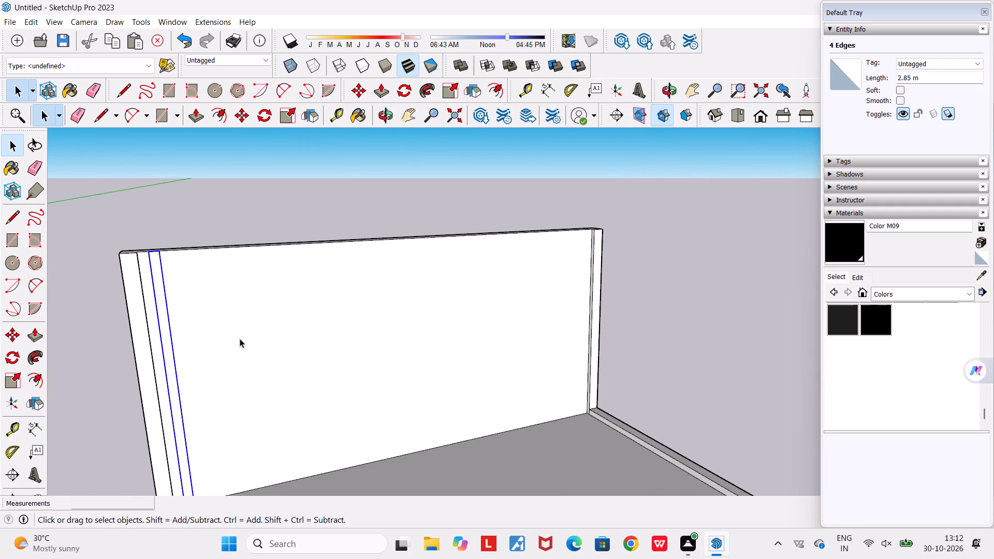
pyautogui.moveTo(239, 338); pyautogui.dragTo(168, 307, button='middle')
pyautogui.scroll(-1, 168, 307)
pyautogui.scroll(2, 219, 377)
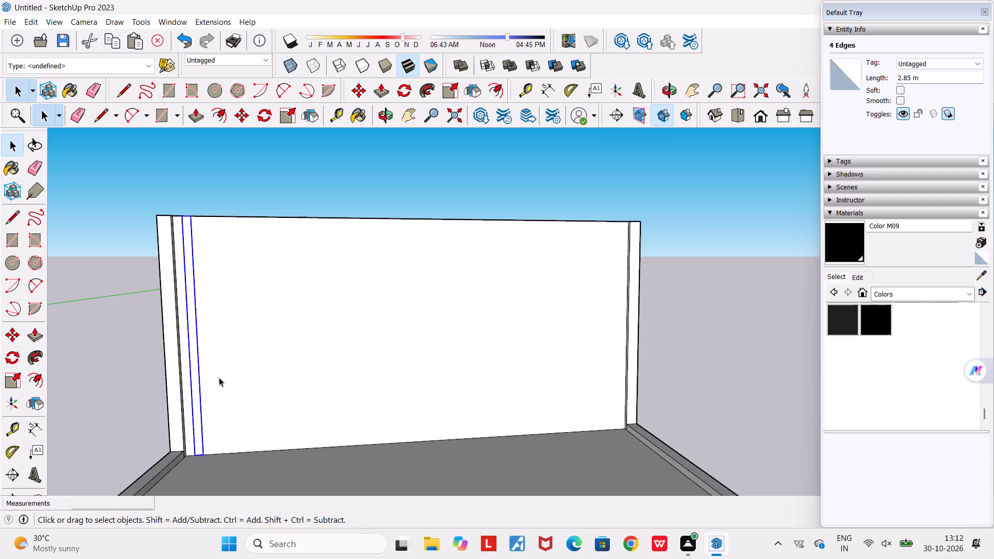
pyautogui.hotkey('ctrl', 'c')
# Paste three copies of the narrow rectangle side by side on the recessed face, bottoms on its lower edge, with small gaps between them.
pyautogui.scroll(4, 219, 377)
pyautogui.hotkey('ctrl', 'v')
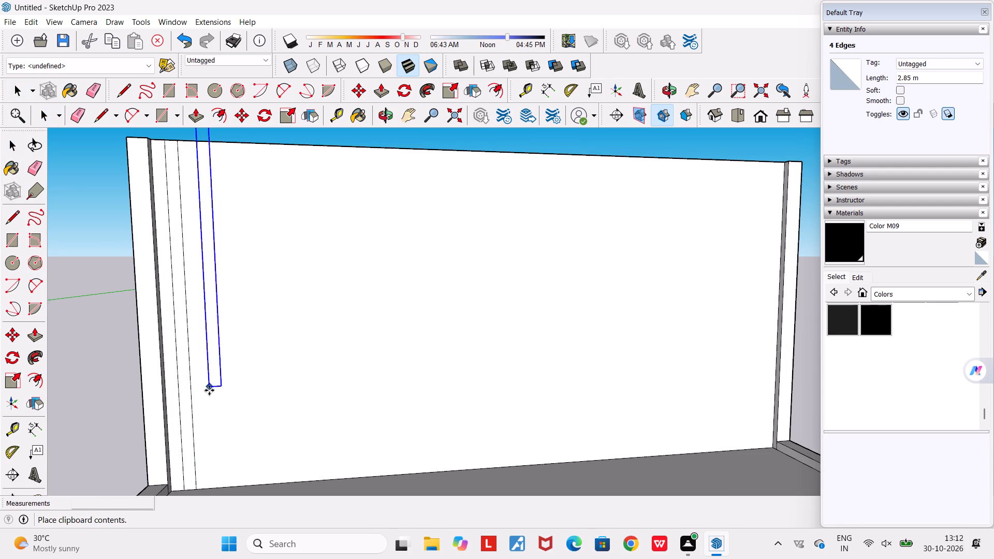
pyautogui.scroll(1, 205, 489)
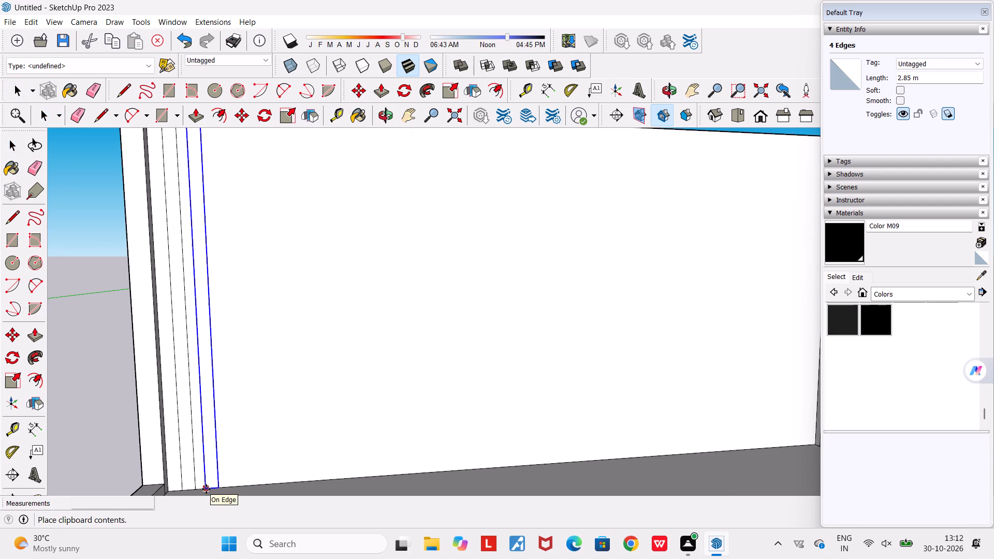
pyautogui.click(206, 489)
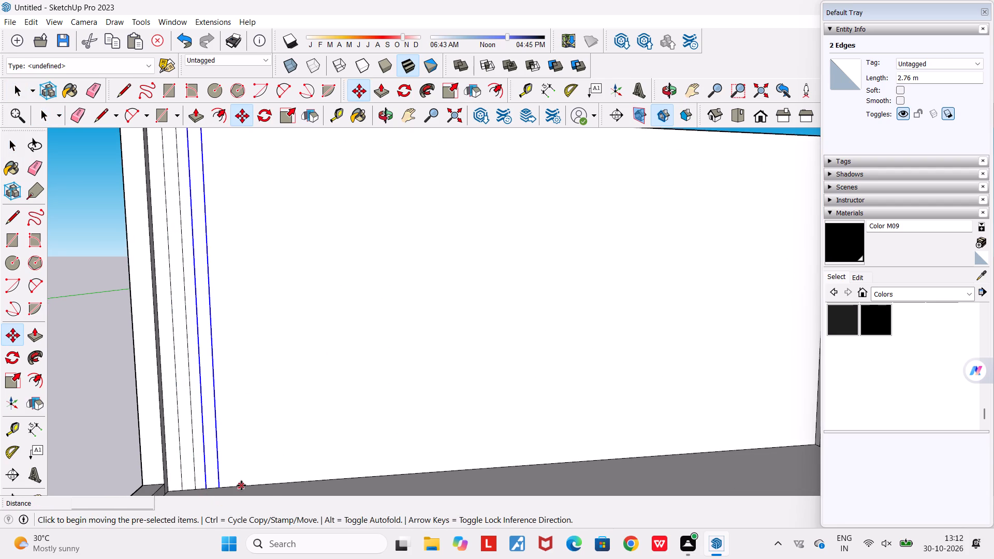
pyautogui.hotkey('ctrl', 'v')
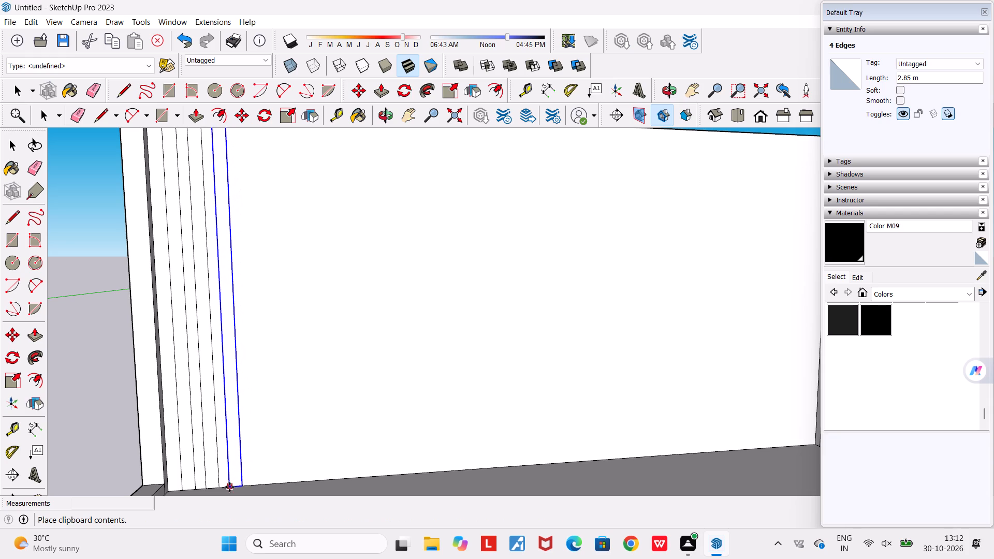
pyautogui.click(229, 487)
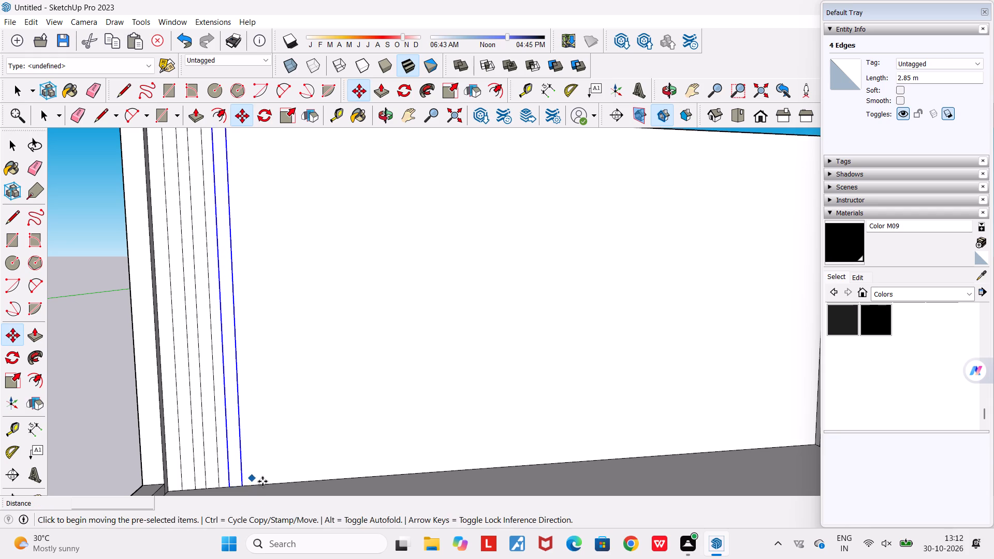
pyautogui.moveTo(259, 480); pyautogui.dragTo(222, 472, button='middle')
pyautogui.scroll(1, 242, 474)
pyautogui.hotkey('ctrl', 'v')
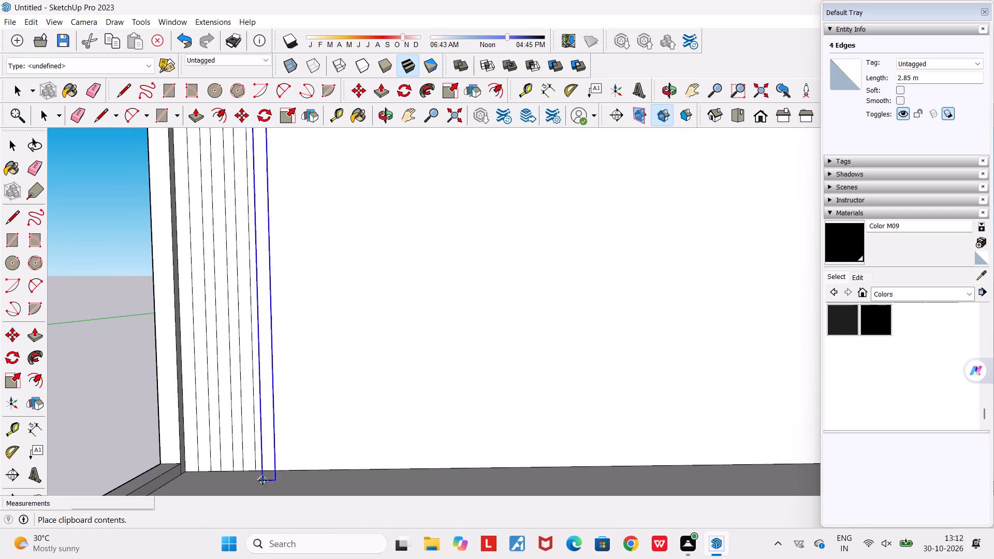
pyautogui.click(264, 469)
# Paste six more copies of the narrow rectangle in a row beside the existing strips, bottoms on the recessed face's lower edge, with small gaps.
pyautogui.scroll(-1, 368, 480)
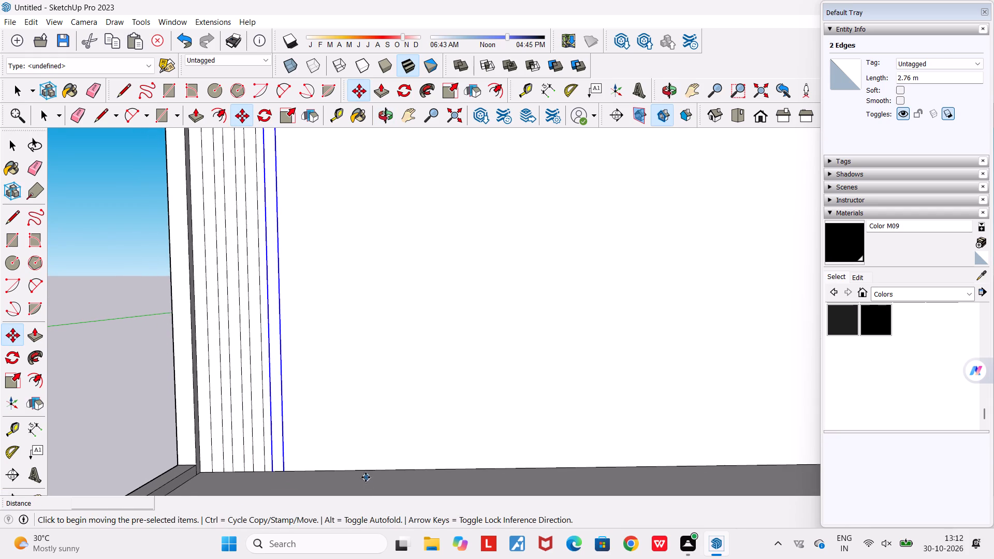
pyautogui.hotkey('ctrl', 'v')
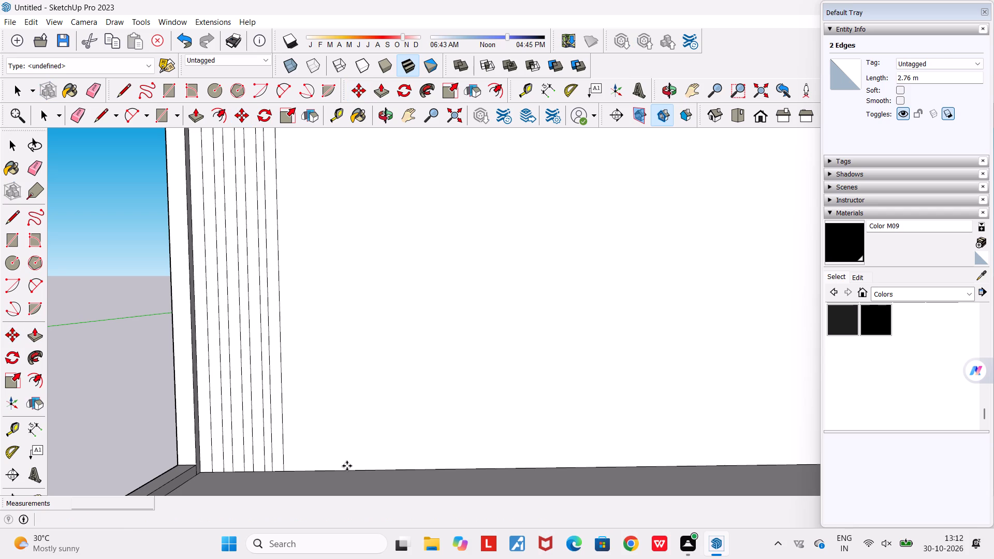
pyautogui.click(293, 470)
pyautogui.hotkey('ctrl', 'v')
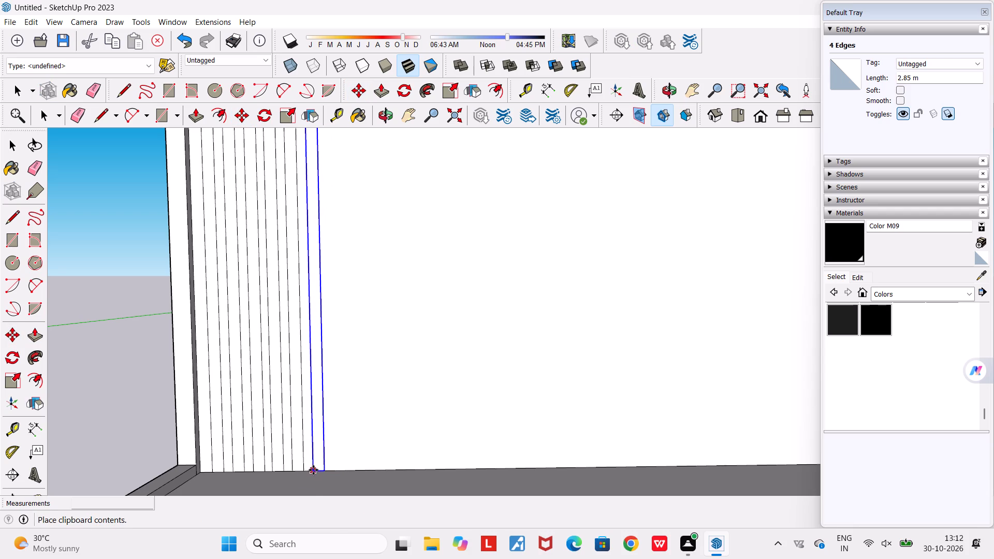
pyautogui.click(312, 470)
pyautogui.hotkey('ctrl', 'v')
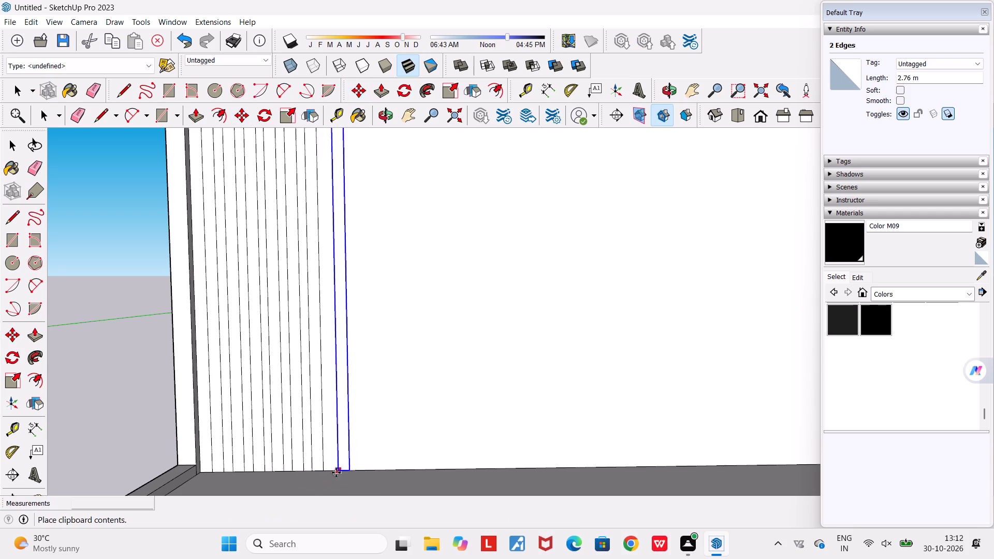
pyautogui.click(332, 472)
pyautogui.hotkey('ctrl', 'v')
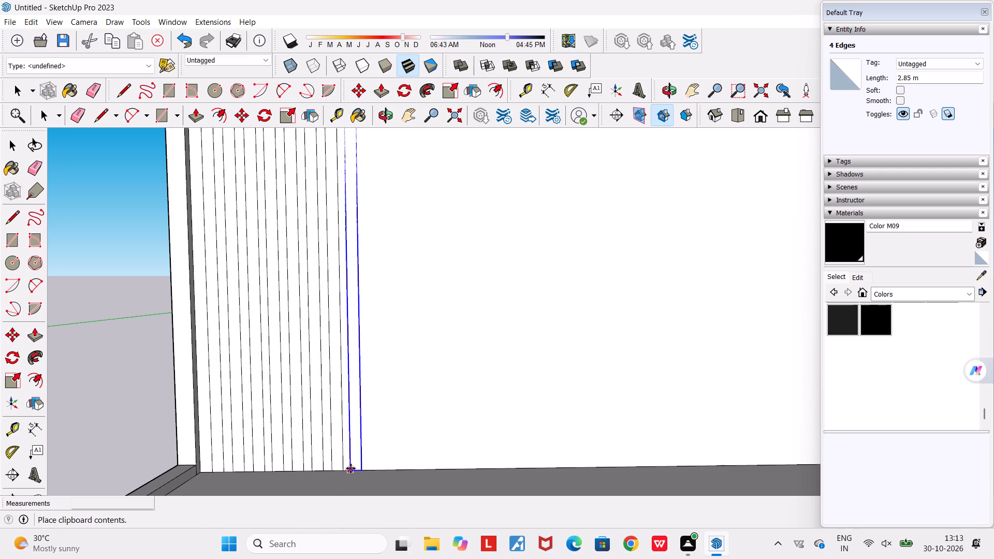
pyautogui.click(350, 468)
pyautogui.hotkey('ctrl', 'v')
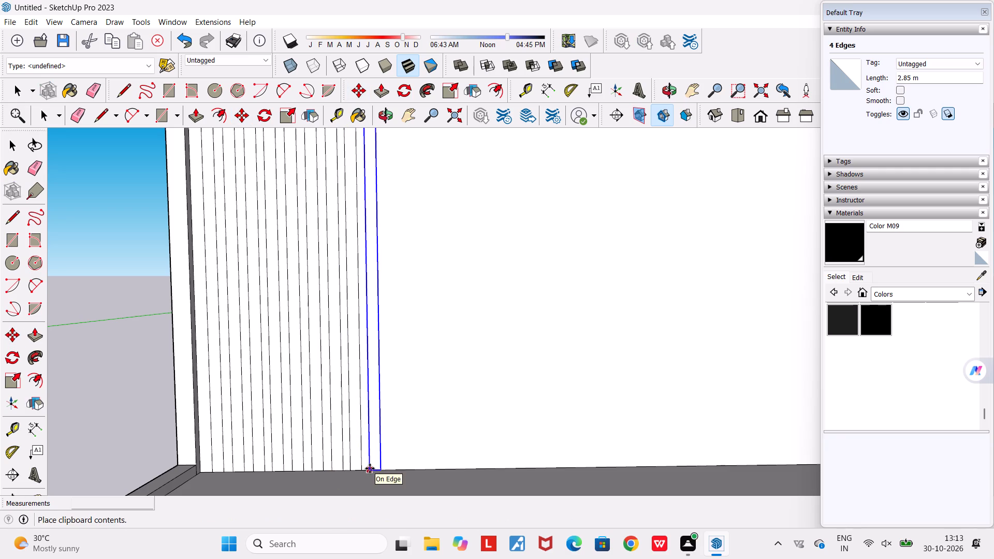
pyautogui.click(370, 468)
pyautogui.hotkey('ctrl', 'v')
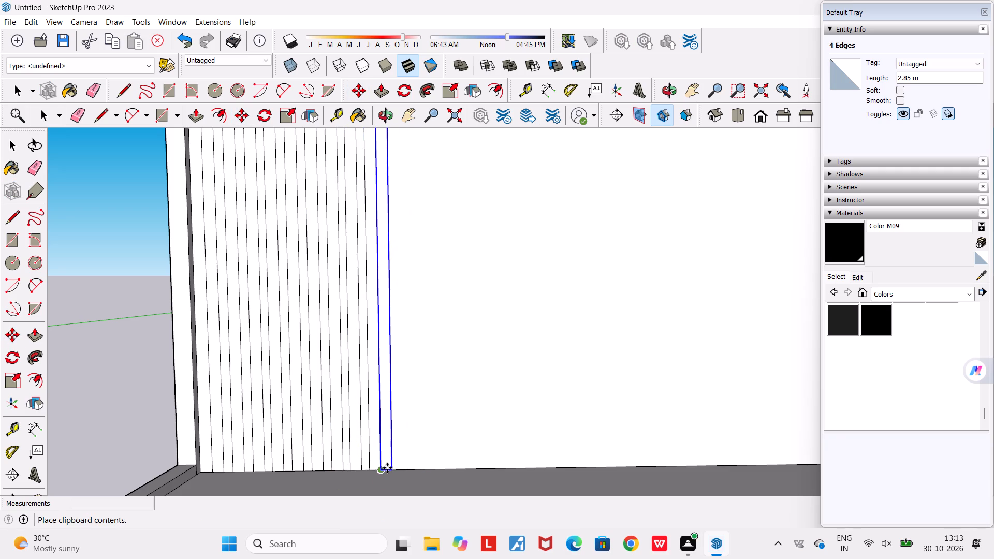
pyautogui.click(390, 469)
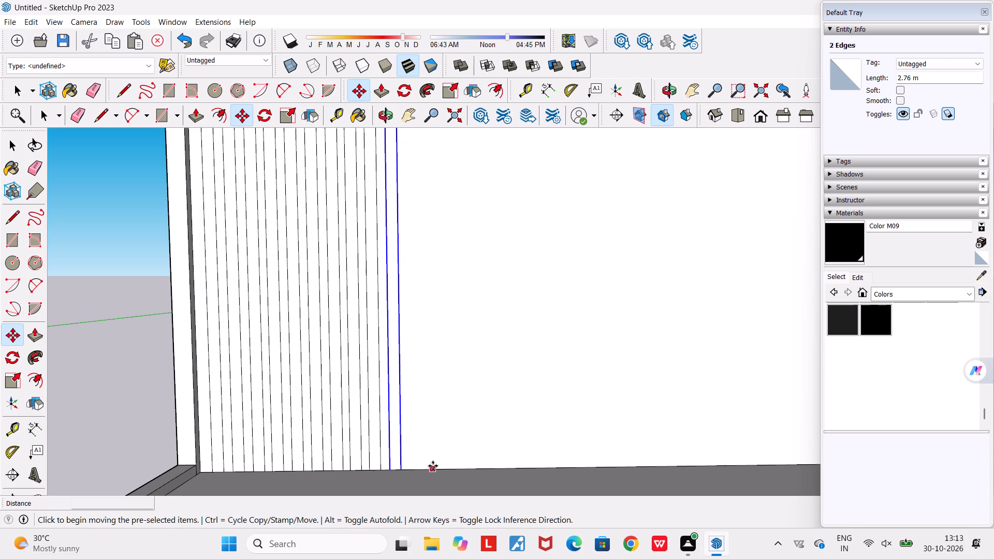
# Extend the row of strips toward the headboard's middle with five more pasted copies, evenly gapped along the recessed face's lower edge.
pyautogui.hotkey('ctrl', 'v')
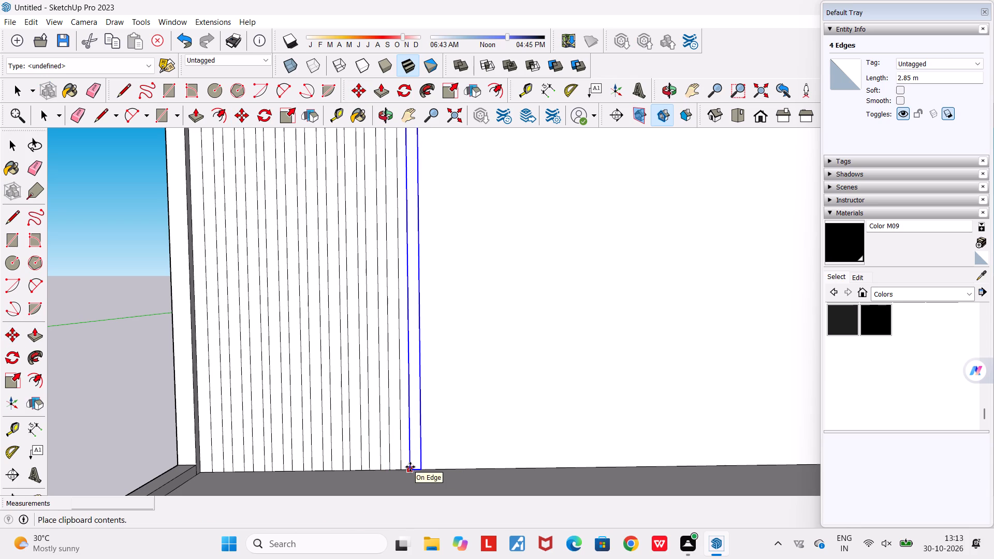
pyautogui.click(410, 467)
pyautogui.hotkey('ctrl', 'v')
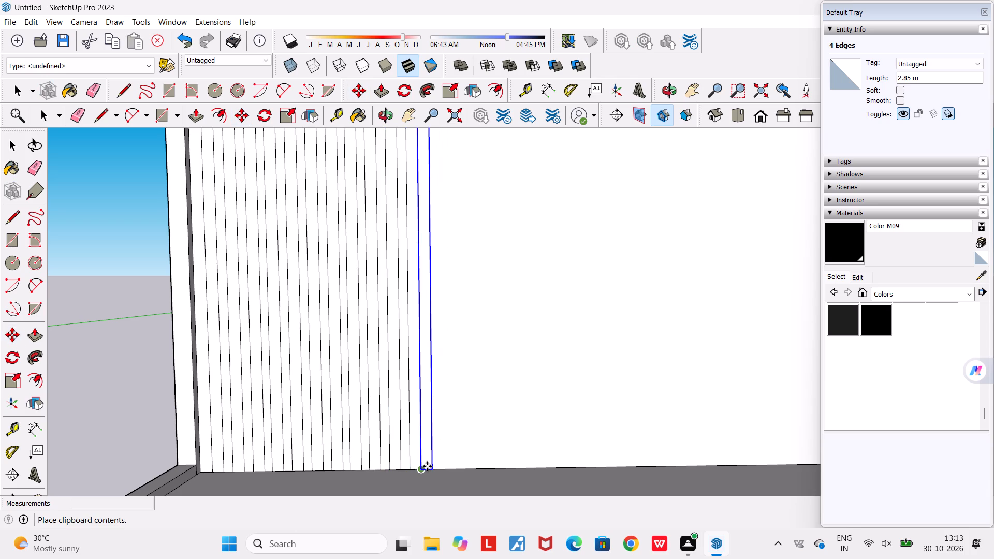
pyautogui.click(430, 467)
pyautogui.hotkey('ctrl', 'v')
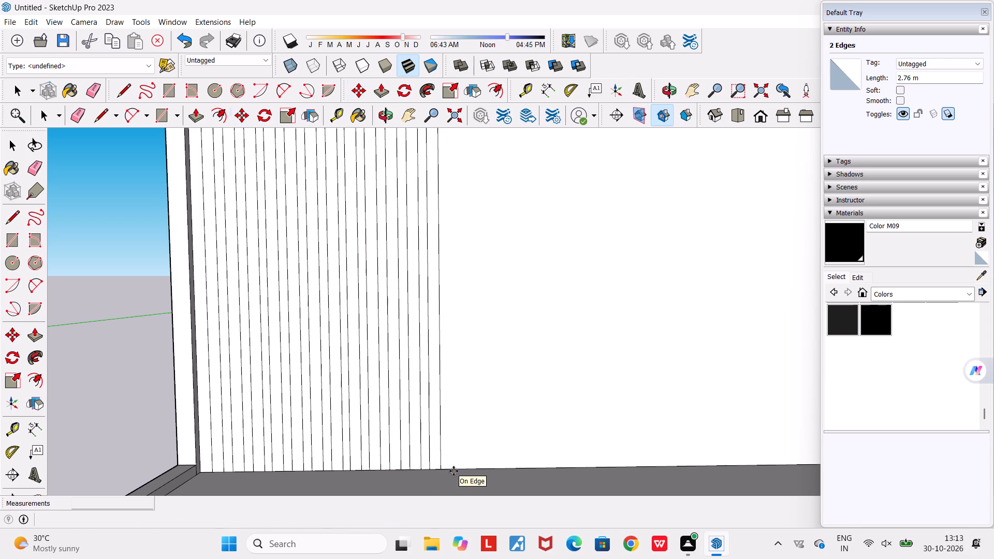
pyautogui.click(450, 469)
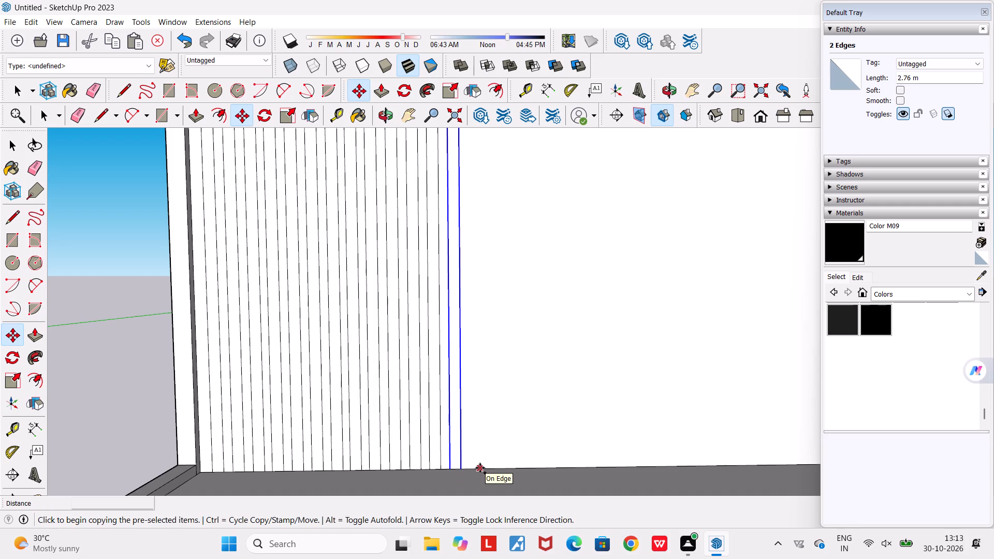
pyautogui.hotkey('ctrl', 'v')
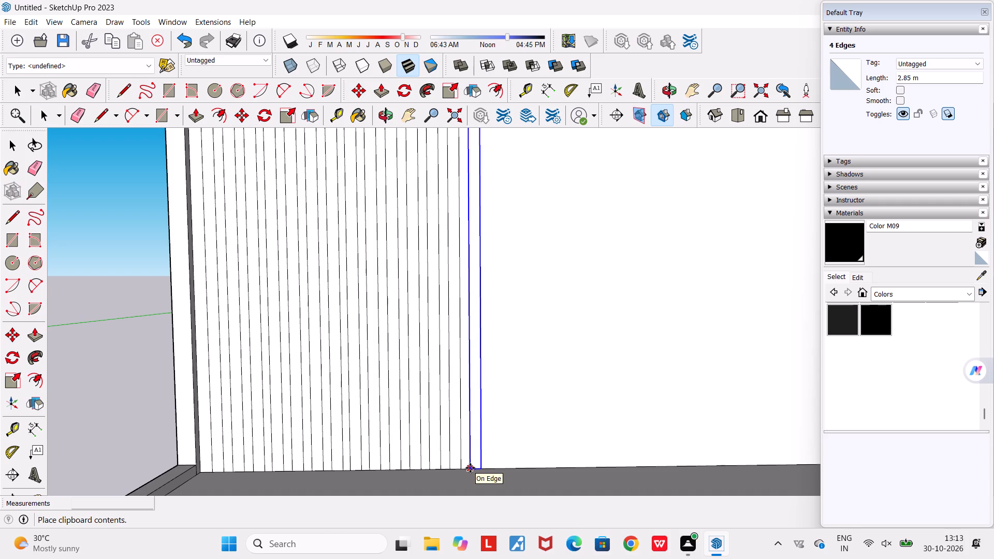
pyautogui.click(470, 468)
pyautogui.scroll(1, 503, 475)
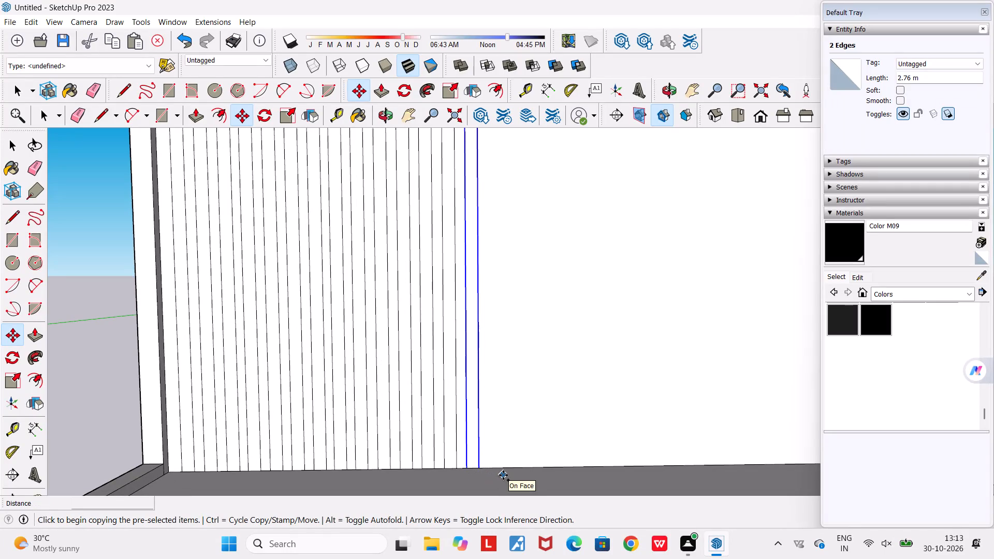
pyautogui.hotkey('ctrl', 'v')
pyautogui.click(489, 467)
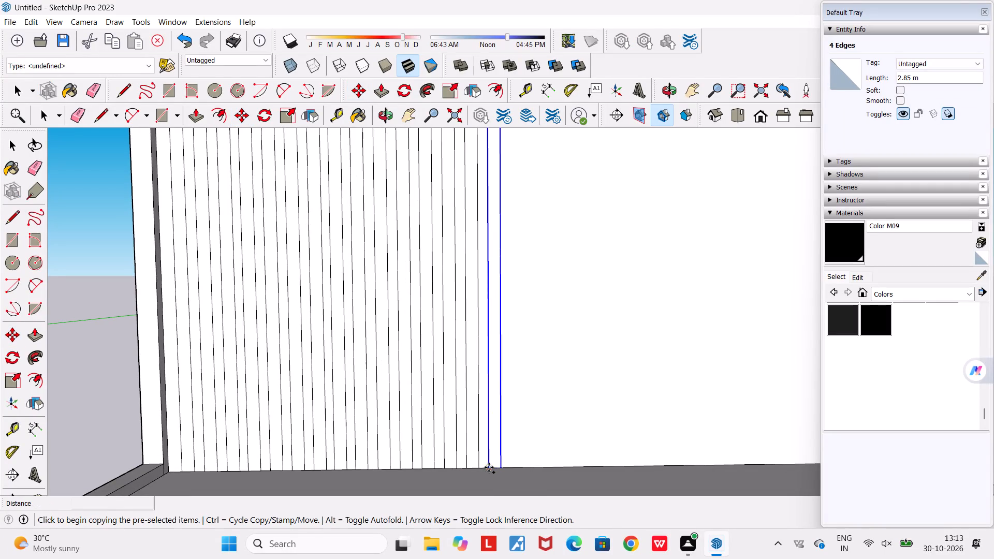
# Paste four more copies of the narrow rectangle, carrying the evenly gapped strips just past the middle of the recessed face.
pyautogui.scroll(-6, 492, 468)
pyautogui.scroll(4, 523, 467)
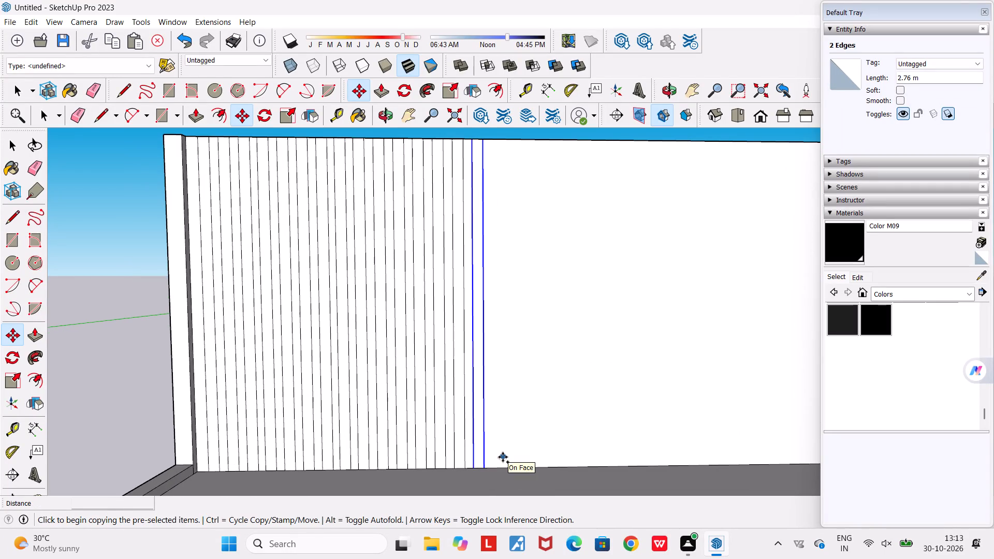
pyautogui.hotkey('ctrl', 'v')
pyautogui.click(491, 467)
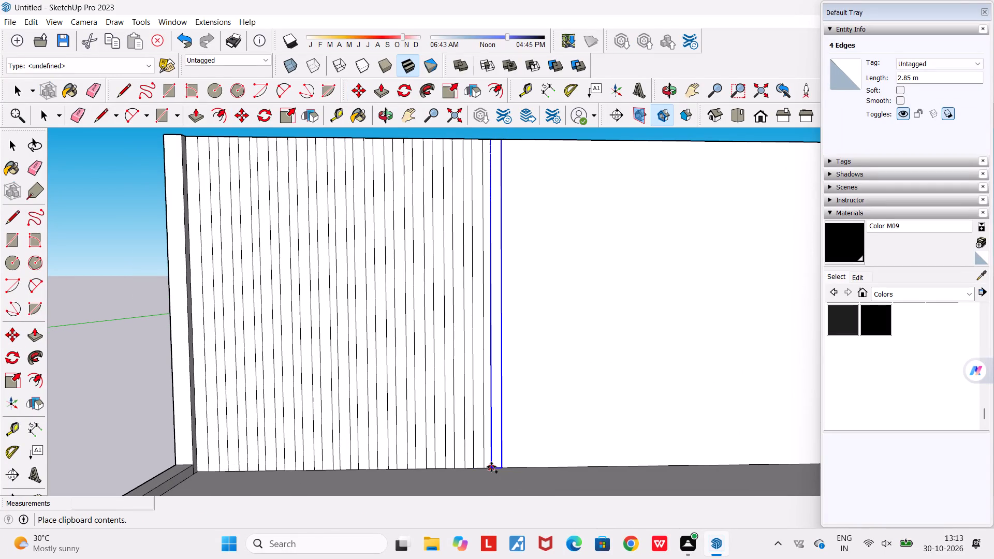
pyautogui.hotkey('ctrl', 'v')
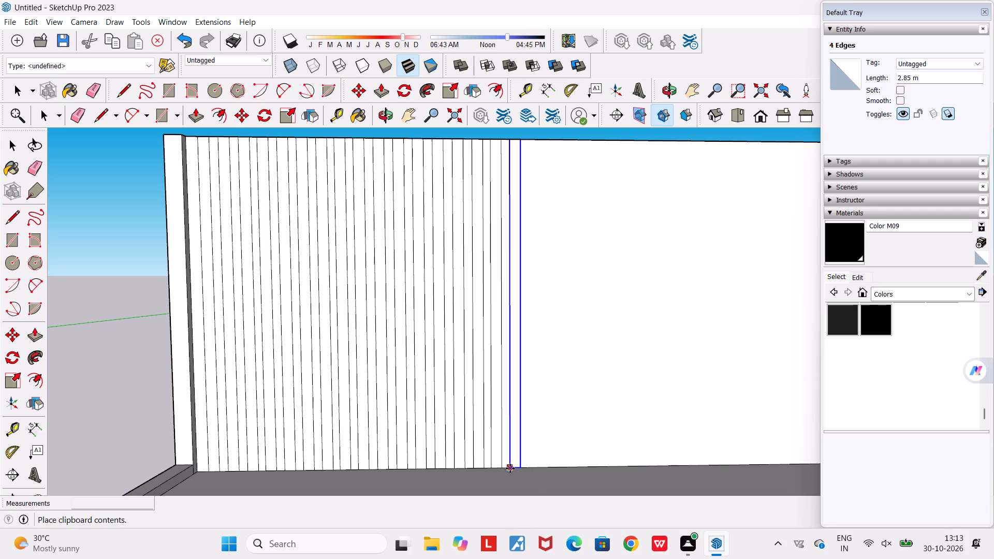
pyautogui.click(510, 468)
pyautogui.hotkey('ctrl', 'v')
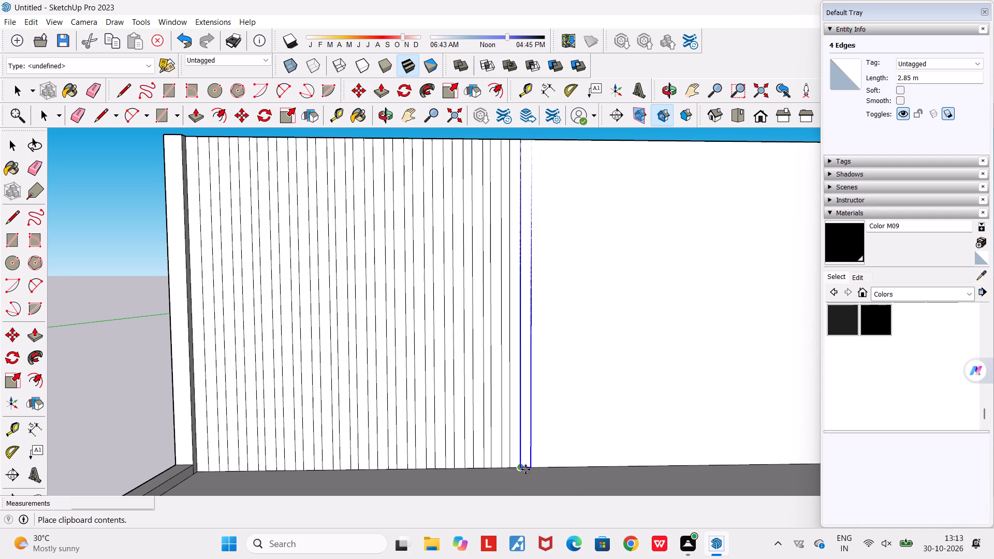
pyautogui.scroll(2, 528, 467)
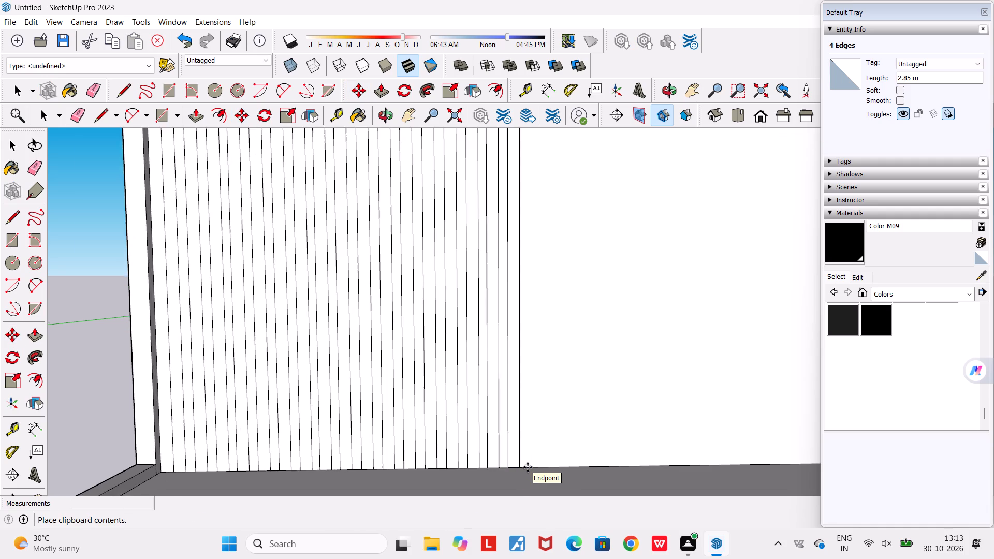
pyautogui.scroll(1, 528, 467)
pyautogui.click(528, 467)
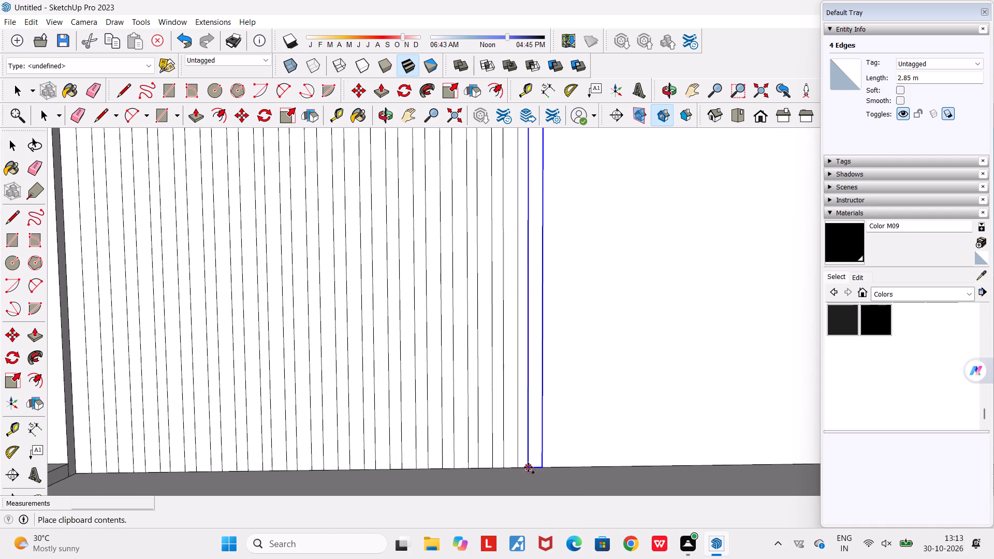
pyautogui.scroll(-7, 542, 467)
pyautogui.hotkey('ctrl', 'v')
pyautogui.scroll(3, 558, 464)
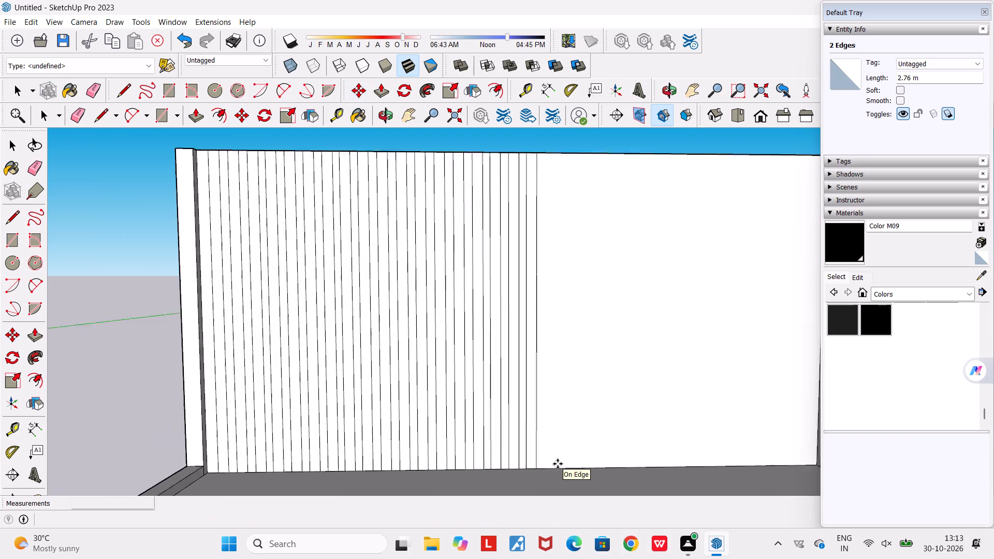
pyautogui.scroll(2, 558, 464)
pyautogui.click(540, 469)
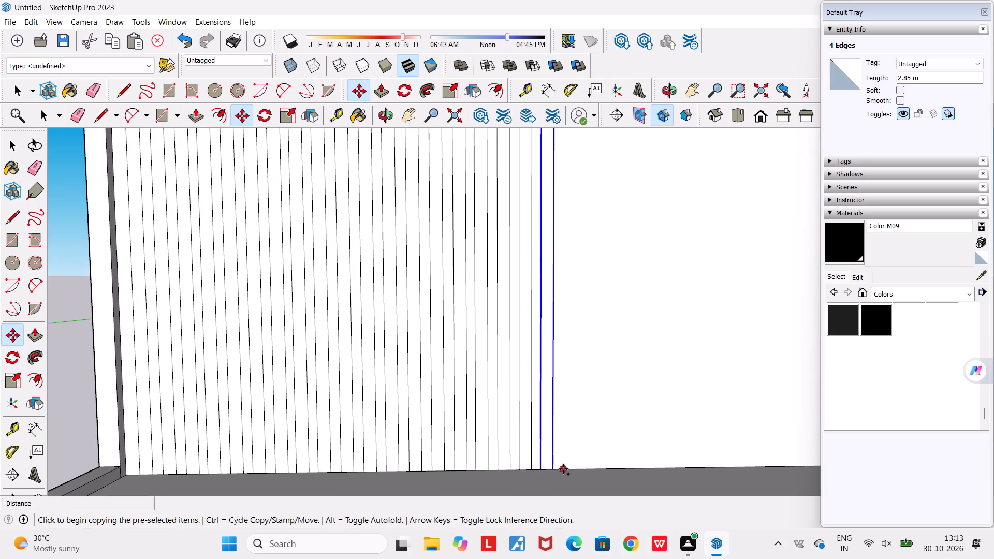
# Add four more pasted strips beyond the headboard's middle, keeping the small gaps and their bottoms on the recessed face's lower edge.
pyautogui.hotkey('ctrl', 'v')
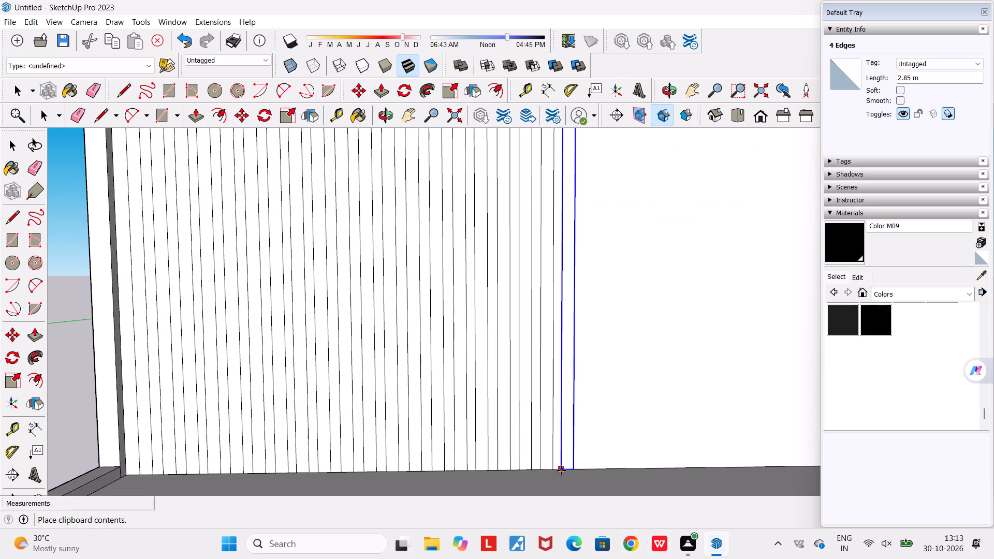
pyautogui.click(561, 470)
pyautogui.hotkey('ctrl', 'v')
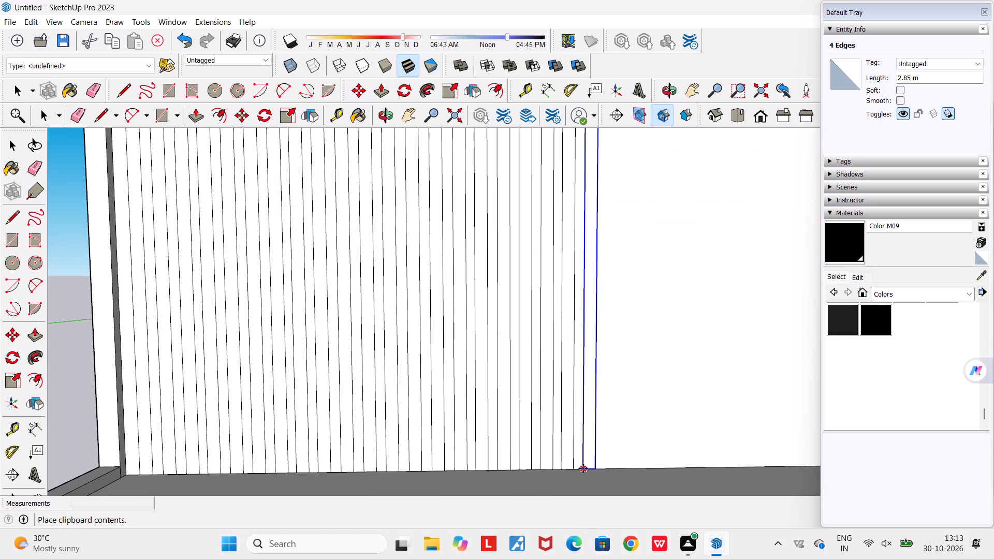
pyautogui.click(582, 468)
pyautogui.hotkey('ctrl', 'v')
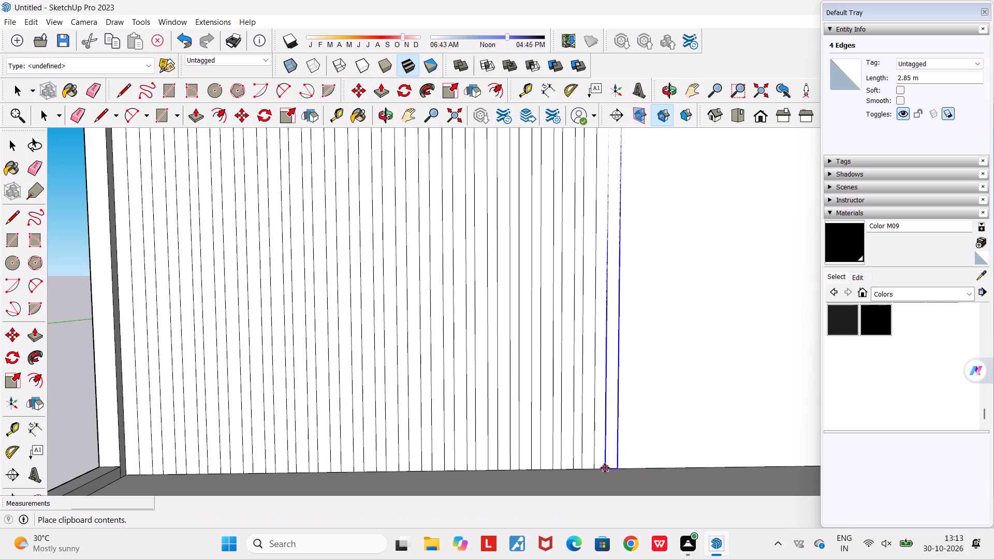
pyautogui.click(602, 467)
pyautogui.hotkey('ctrl', 'v')
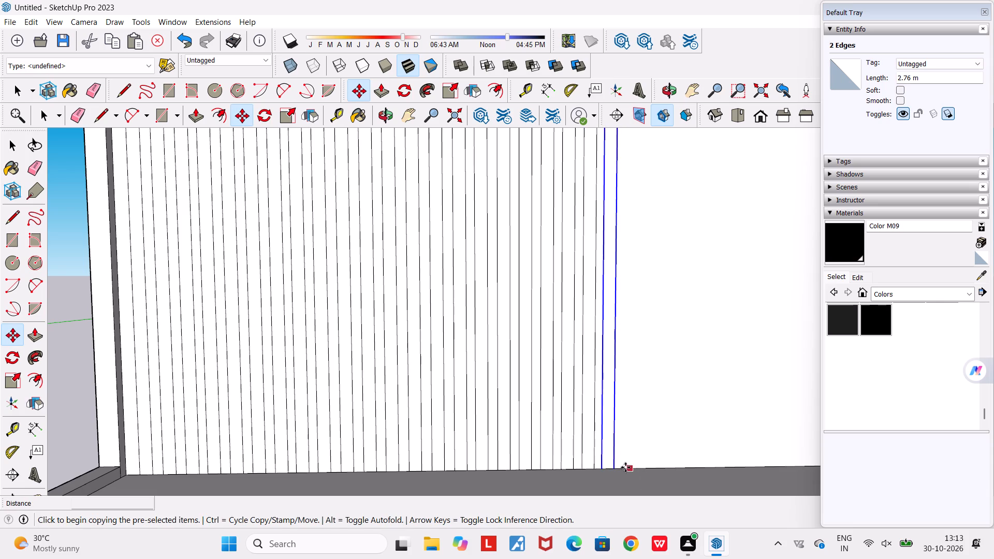
pyautogui.click(623, 470)
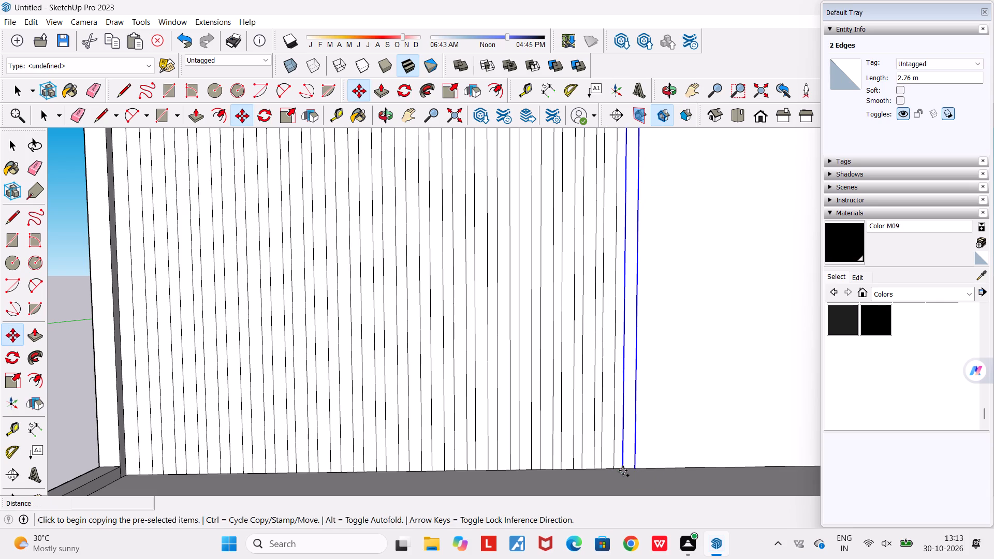
# Paste another four copies of the narrow rectangle, bringing the row to about three quarters of the recessed face's width.
pyautogui.hotkey('ctrl', 'v')
pyautogui.click(644, 467)
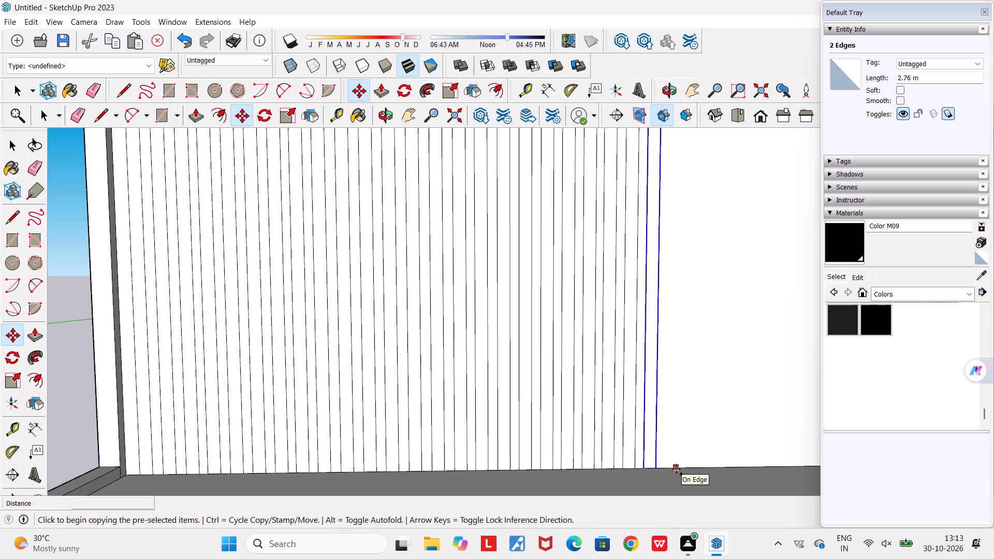
pyautogui.hotkey('ctrl', 'v')
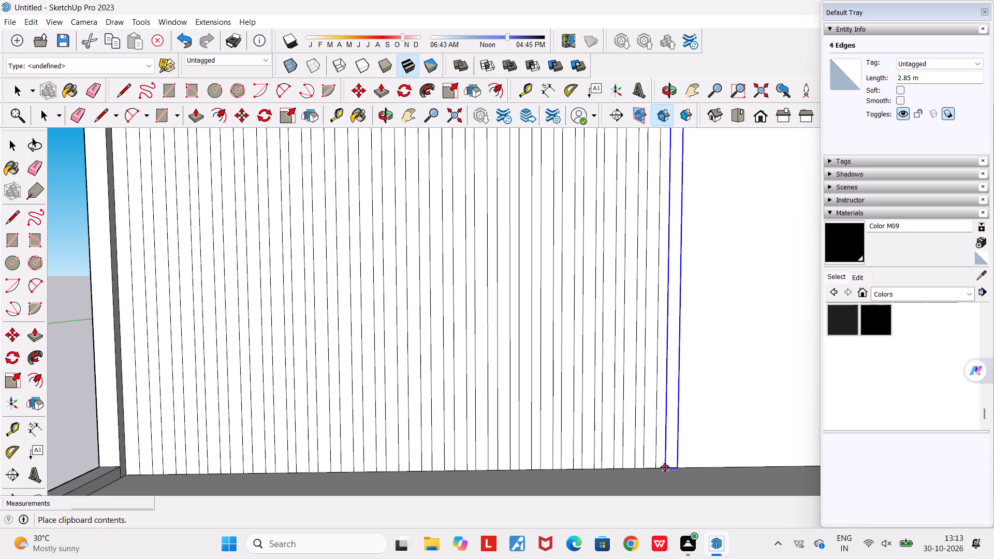
pyautogui.click(664, 467)
pyautogui.hotkey('ctrl', 'v')
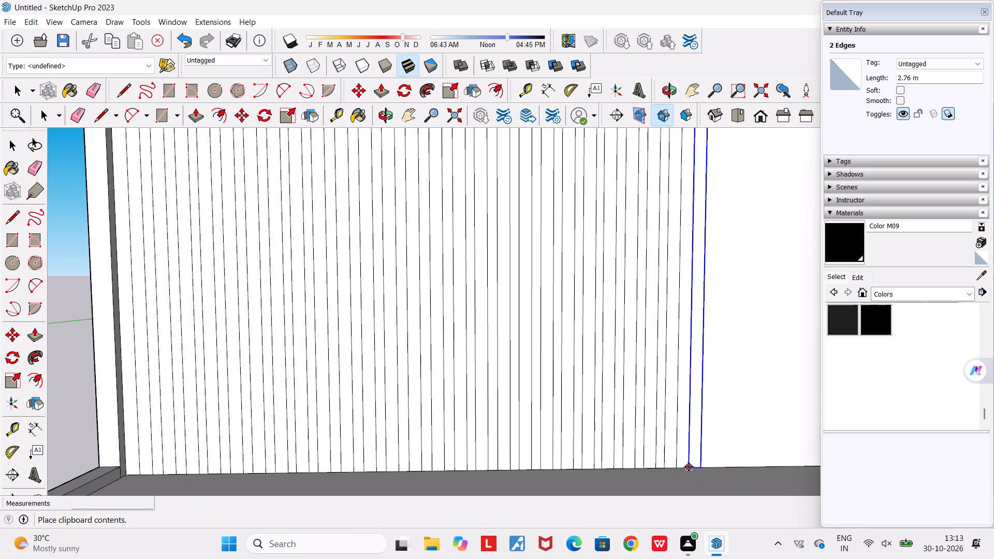
pyautogui.click(685, 466)
pyautogui.hotkey('ctrl', 'v')
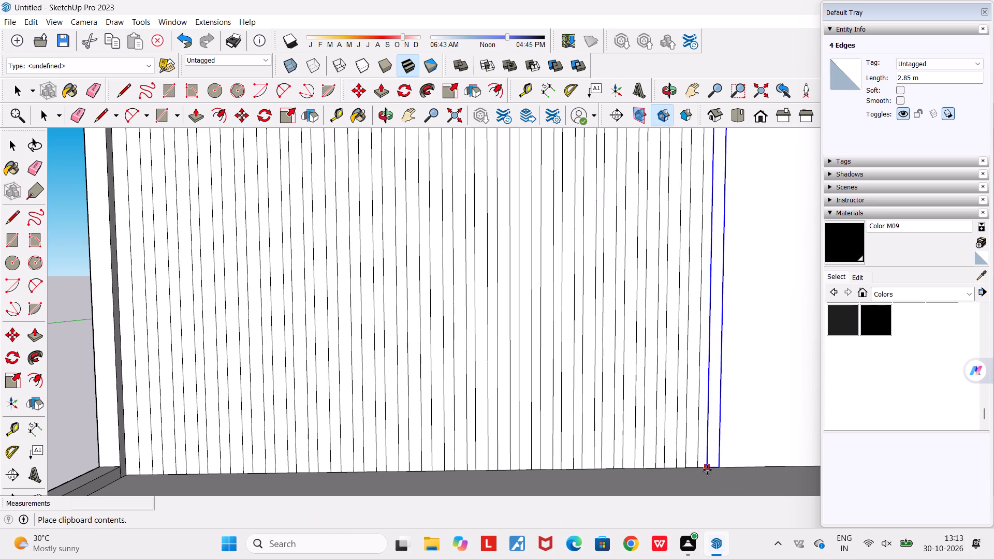
pyautogui.click(706, 468)
# Paste four more copies of the narrow rectangle past the three-quarter mark, evenly gapped along the recessed face's lower edge.
pyautogui.scroll(-5, 698, 460)
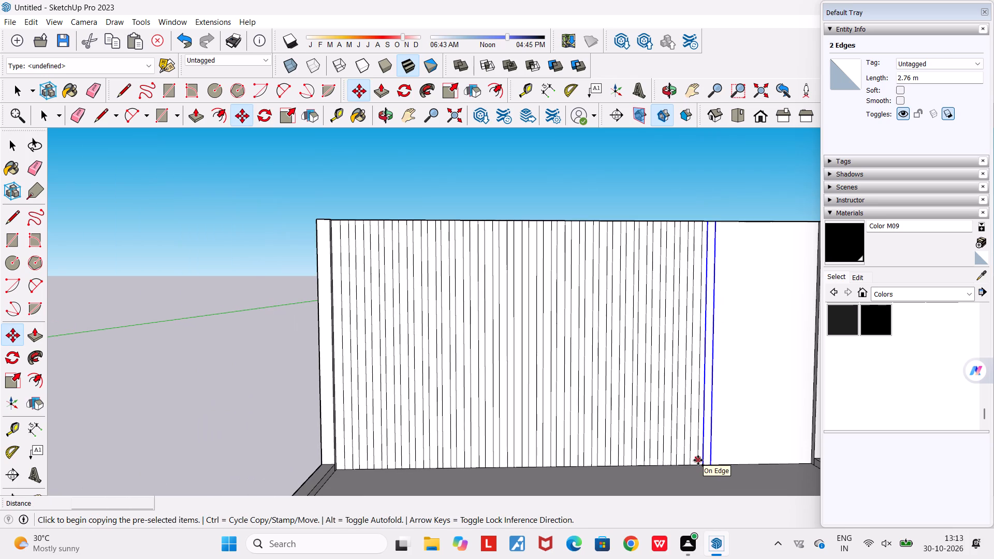
pyautogui.scroll(-2, 695, 459)
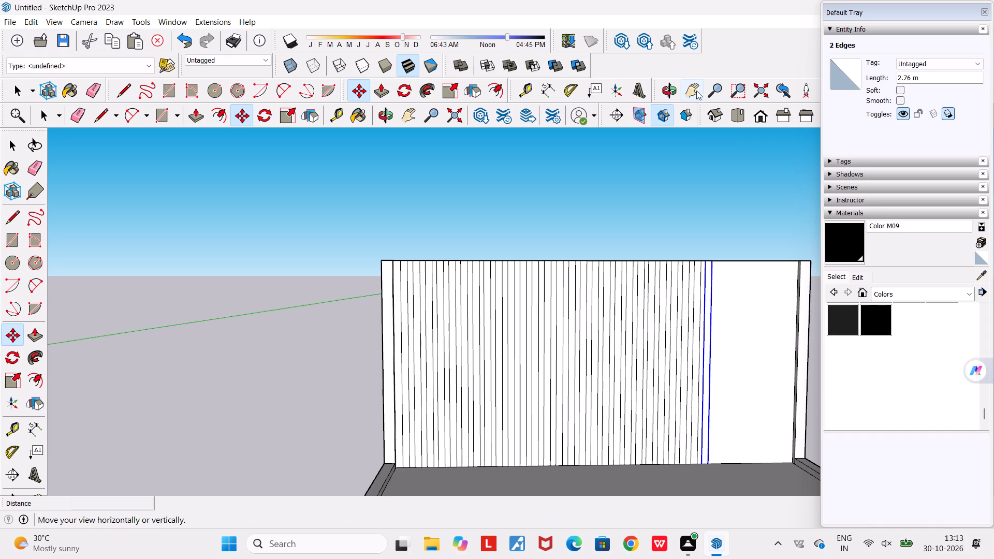
pyautogui.click(697, 89)
pyautogui.moveTo(674, 184); pyautogui.dragTo(348, 170)
pyautogui.scroll(5, 386, 447)
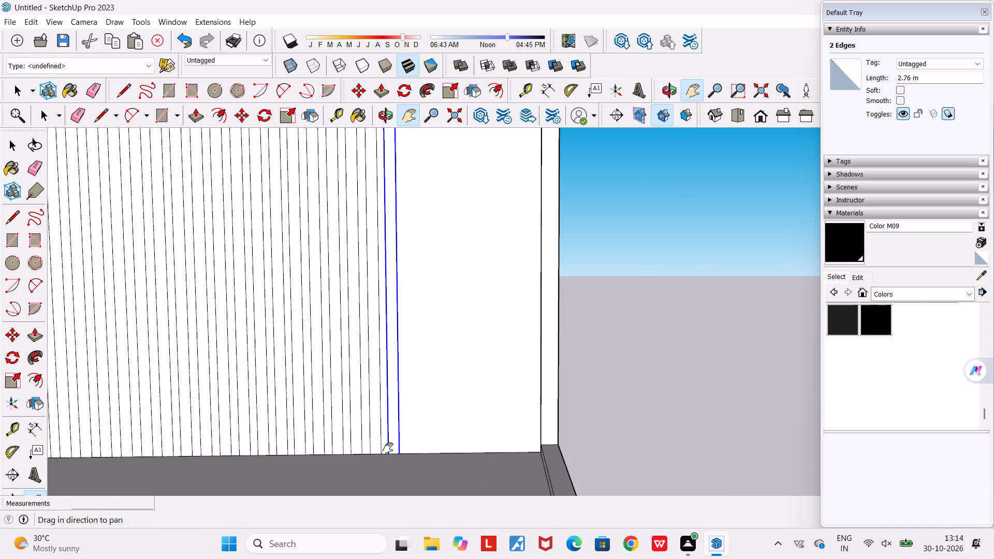
pyautogui.scroll(1, 414, 467)
pyautogui.hotkey('ctrl', 'v')
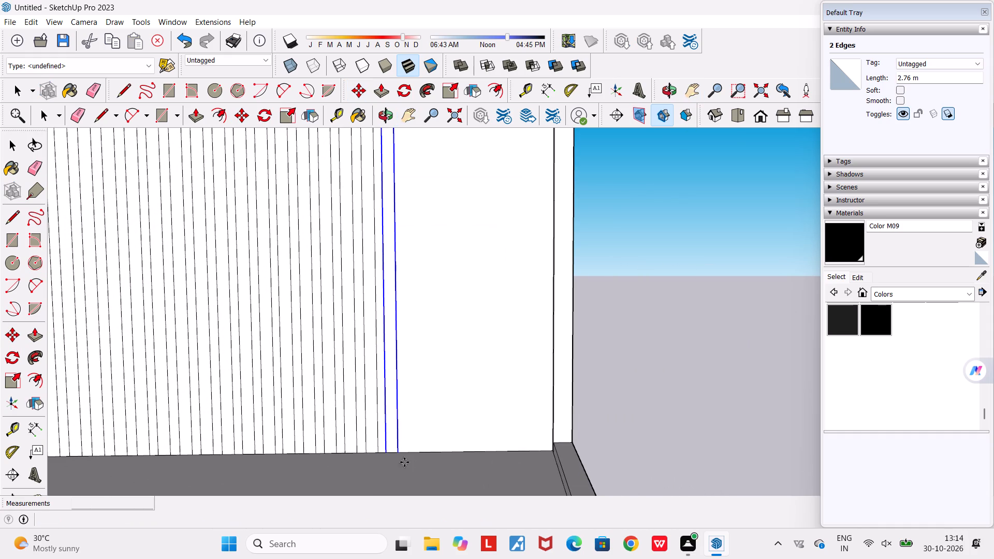
pyautogui.scroll(3, 404, 459)
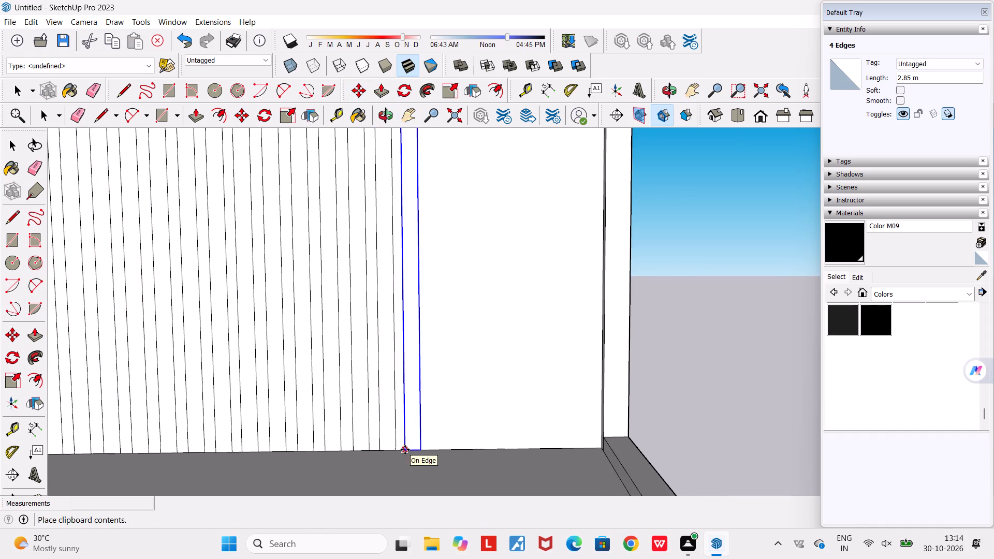
pyautogui.click(405, 450)
pyautogui.hotkey('ctrl', 'v')
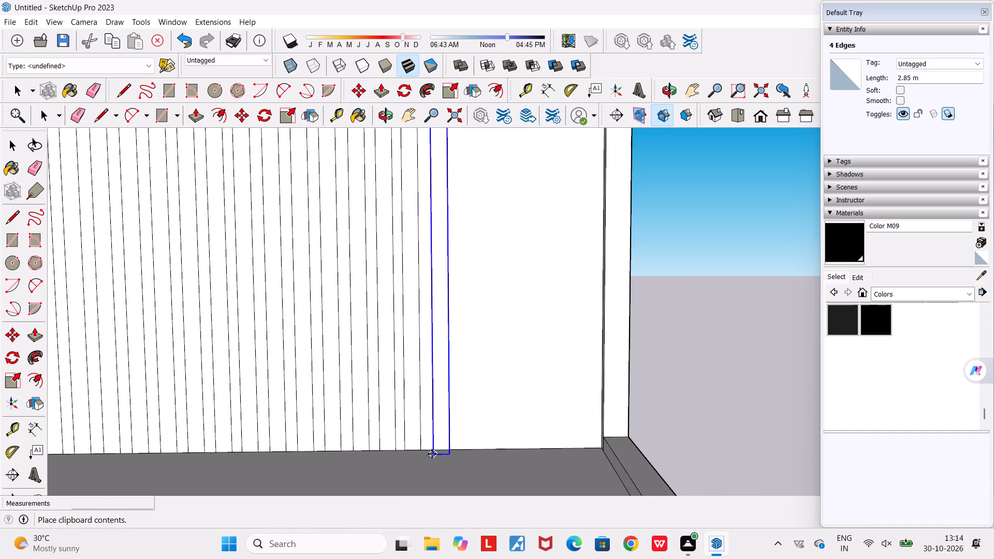
pyautogui.click(428, 451)
pyautogui.hotkey('ctrl', 'v')
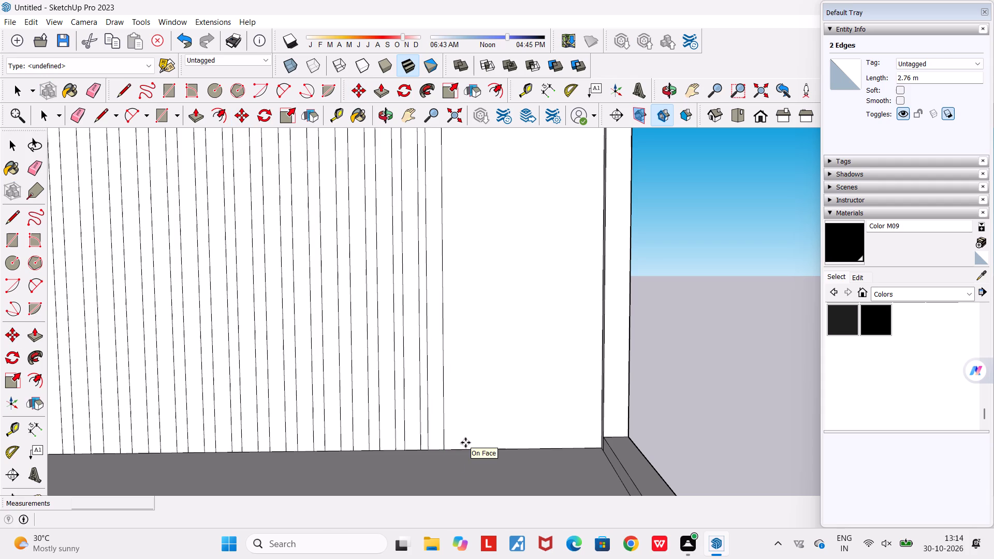
pyautogui.click(452, 450)
pyautogui.hotkey('ctrl', 'v')
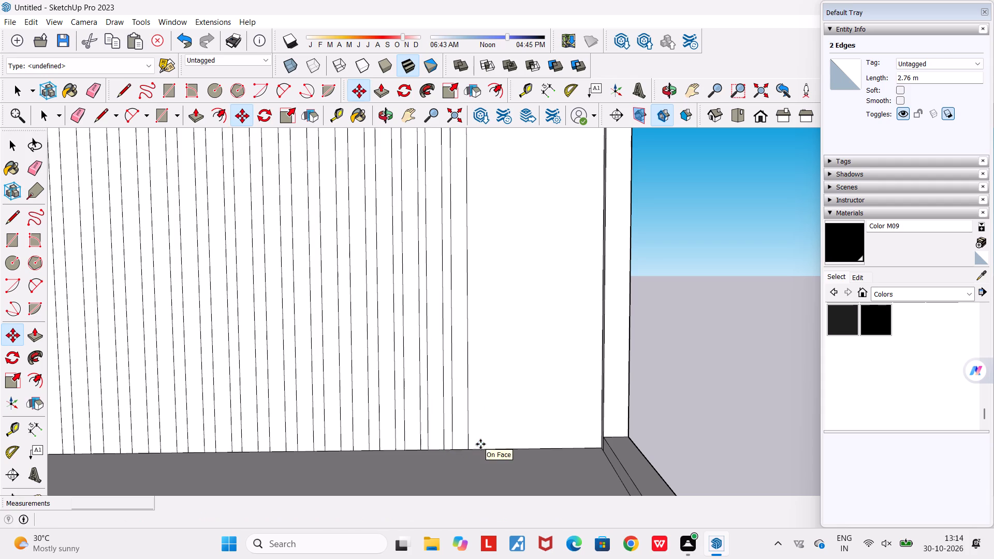
pyautogui.click(476, 448)
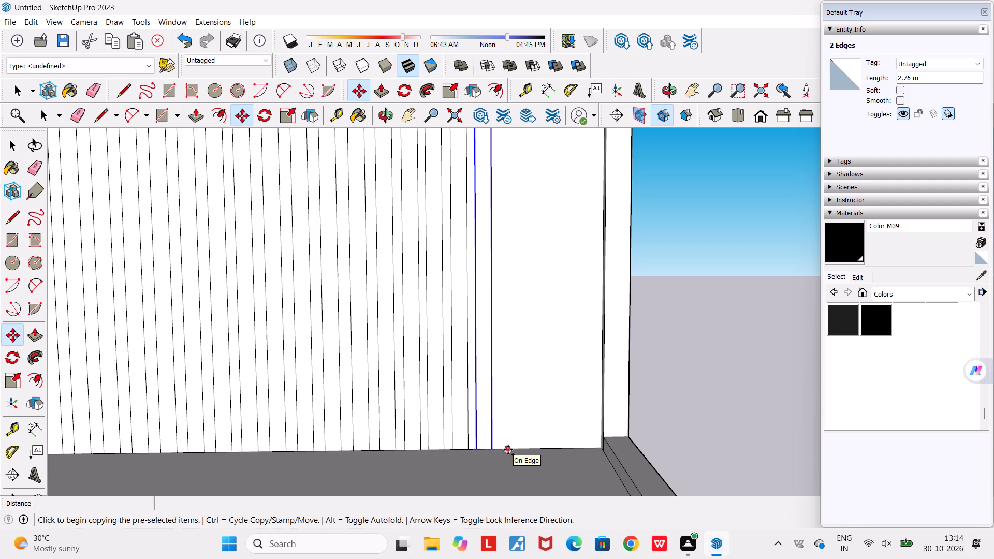
# Paste five more evenly gapped strips, completing the row up to the far side border of the headboard's recessed face.
pyautogui.hotkey('ctrl', 'v')
pyautogui.click(500, 450)
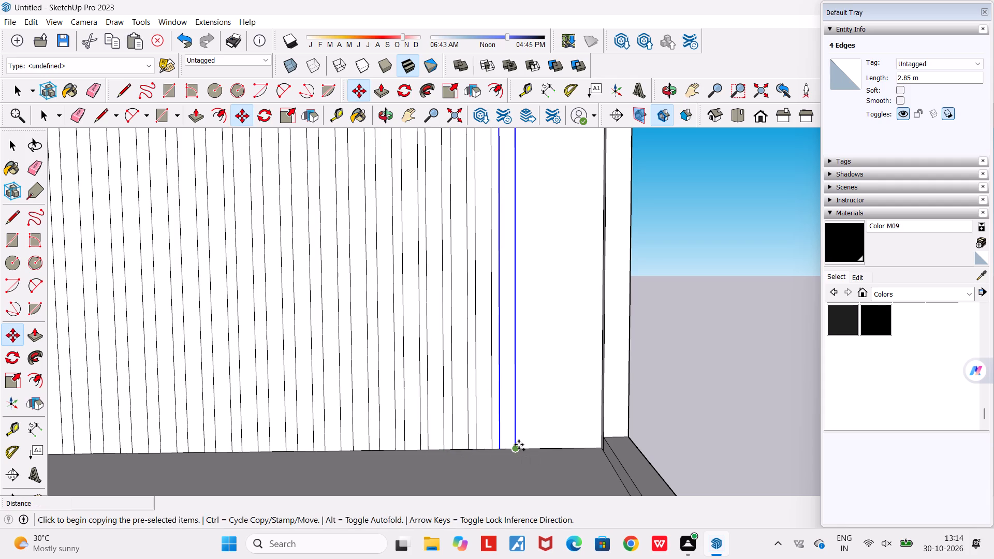
pyautogui.hotkey('ctrl', 'v')
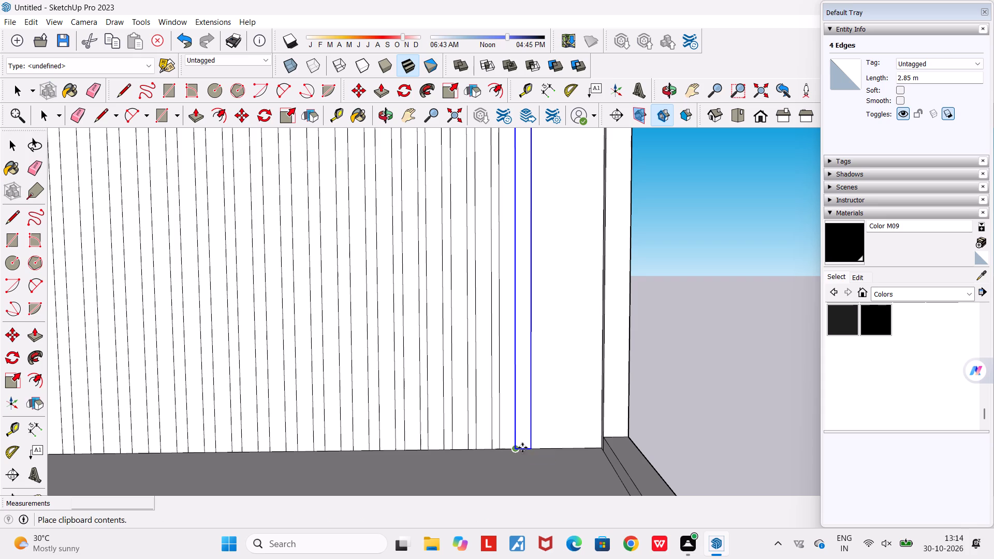
pyautogui.click(523, 449)
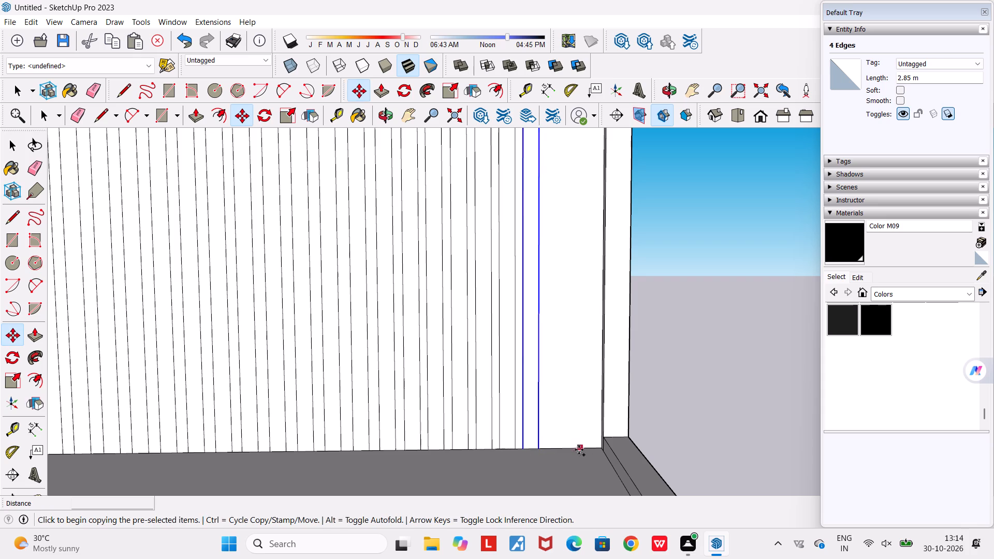
pyautogui.hotkey('ctrl', 'v')
pyautogui.scroll(3, 553, 449)
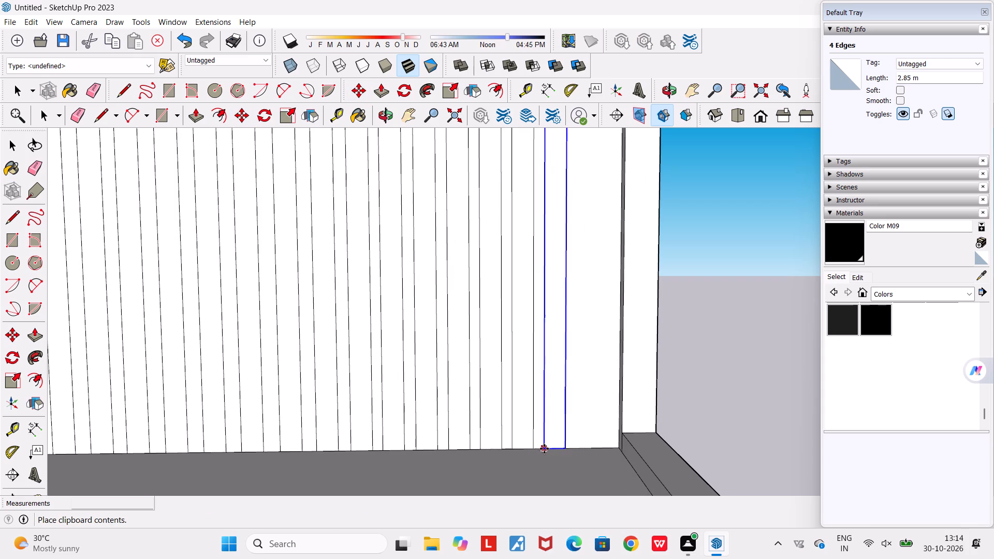
pyautogui.click(544, 449)
pyautogui.hotkey('ctrl', 'v')
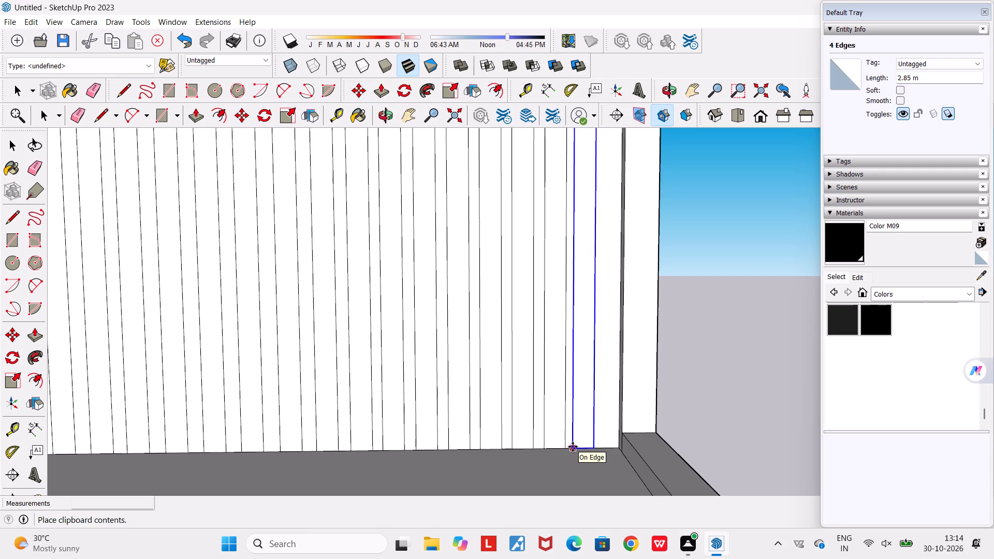
pyautogui.scroll(3, 571, 446)
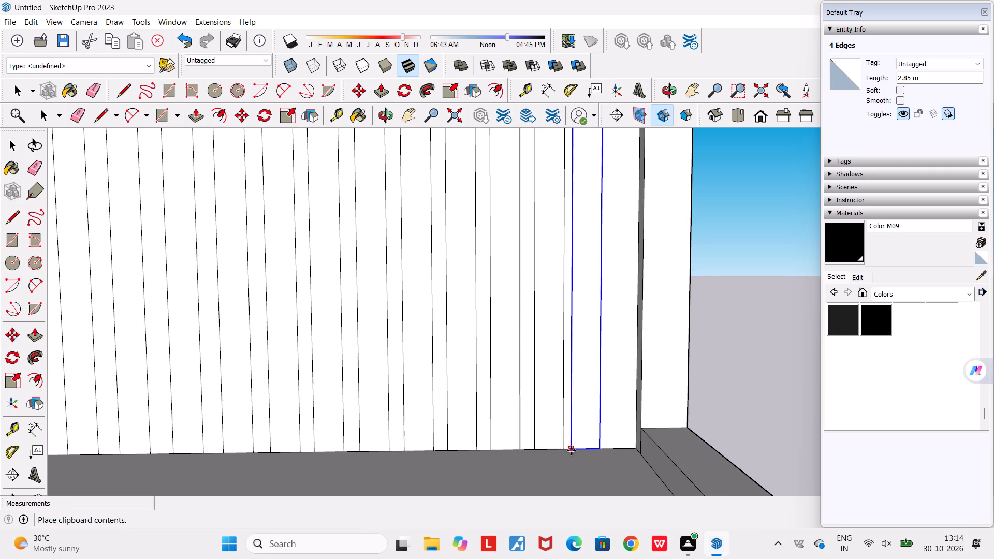
pyautogui.click(571, 450)
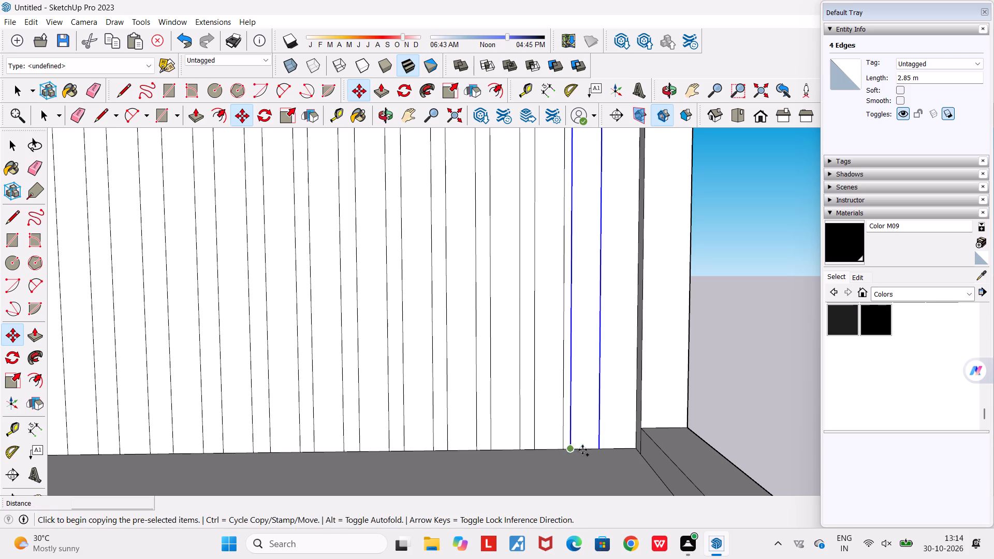
pyautogui.hotkey('ctrl', 'v')
pyautogui.scroll(4, 618, 449)
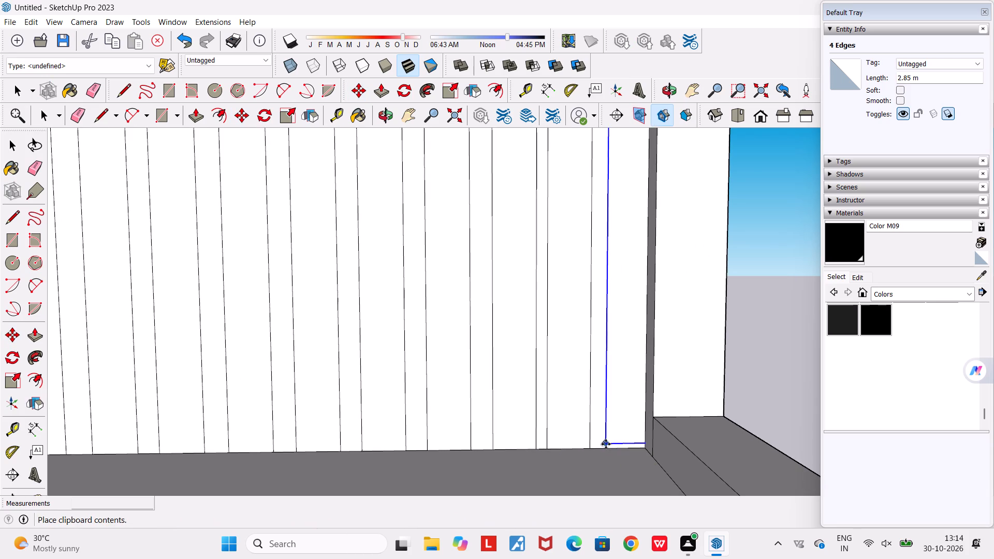
pyautogui.click(598, 451)
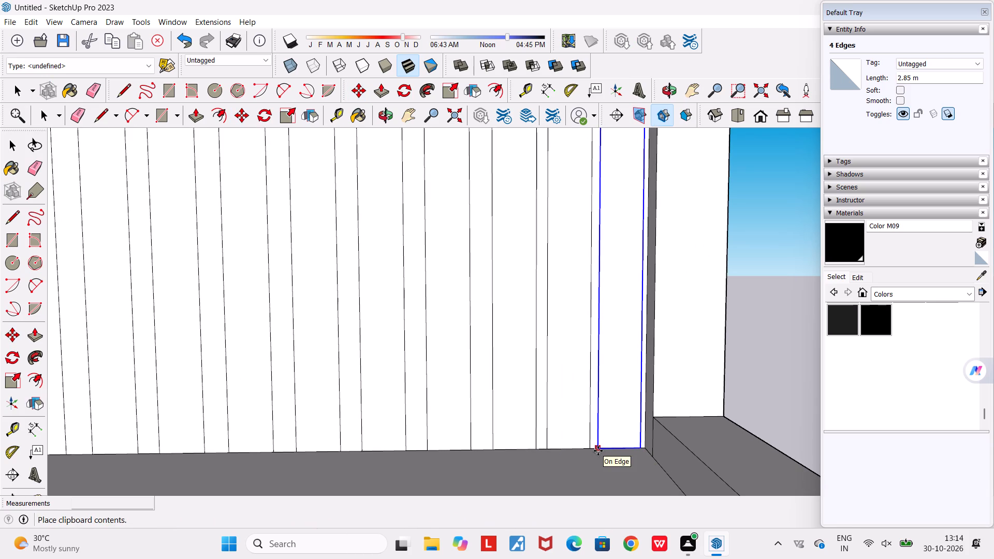
pyautogui.scroll(-20, 604, 434)
pyautogui.scroll(-3, 604, 434)
pyautogui.press('space')
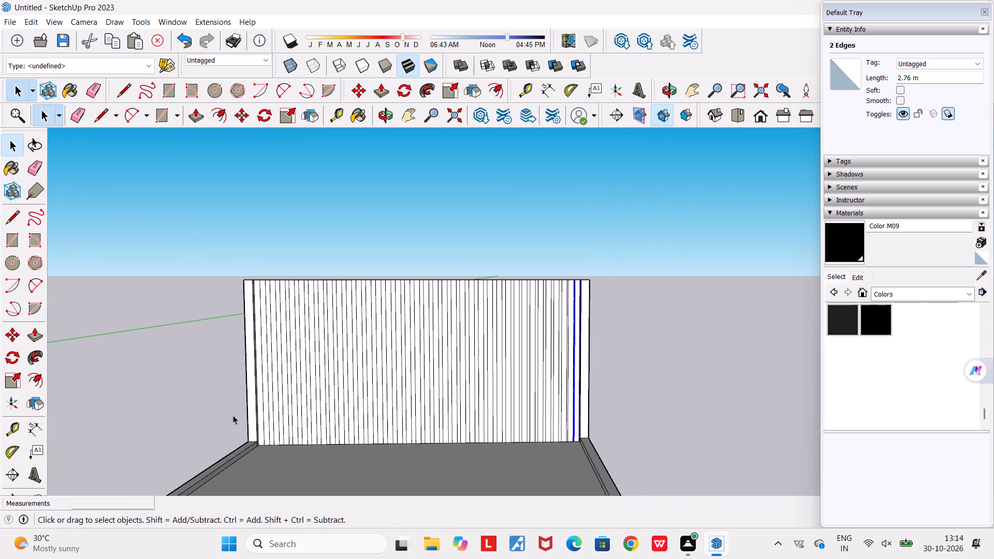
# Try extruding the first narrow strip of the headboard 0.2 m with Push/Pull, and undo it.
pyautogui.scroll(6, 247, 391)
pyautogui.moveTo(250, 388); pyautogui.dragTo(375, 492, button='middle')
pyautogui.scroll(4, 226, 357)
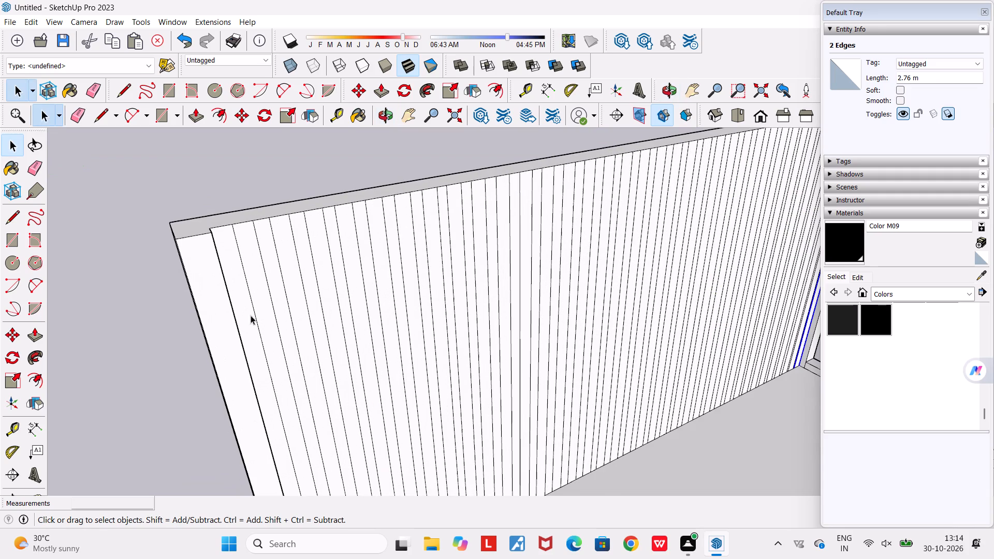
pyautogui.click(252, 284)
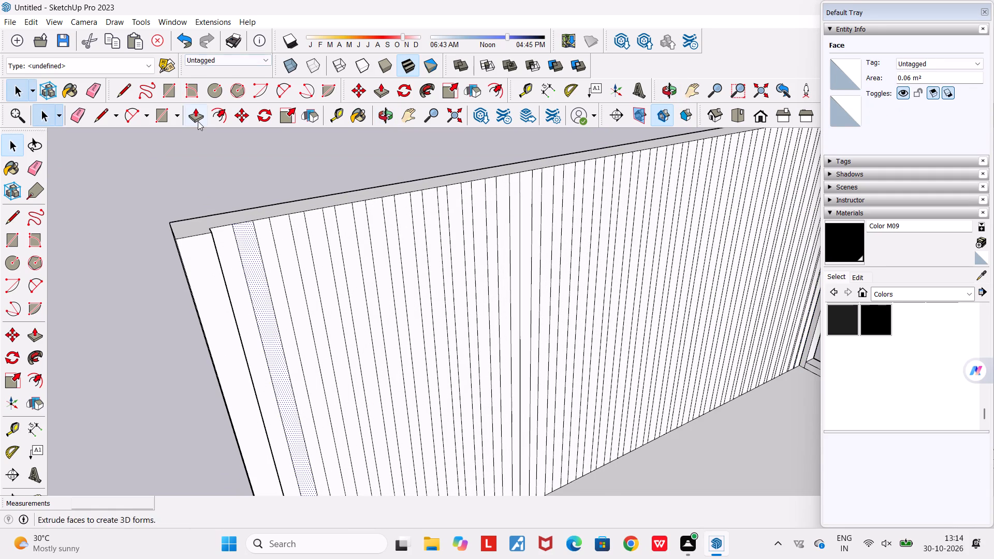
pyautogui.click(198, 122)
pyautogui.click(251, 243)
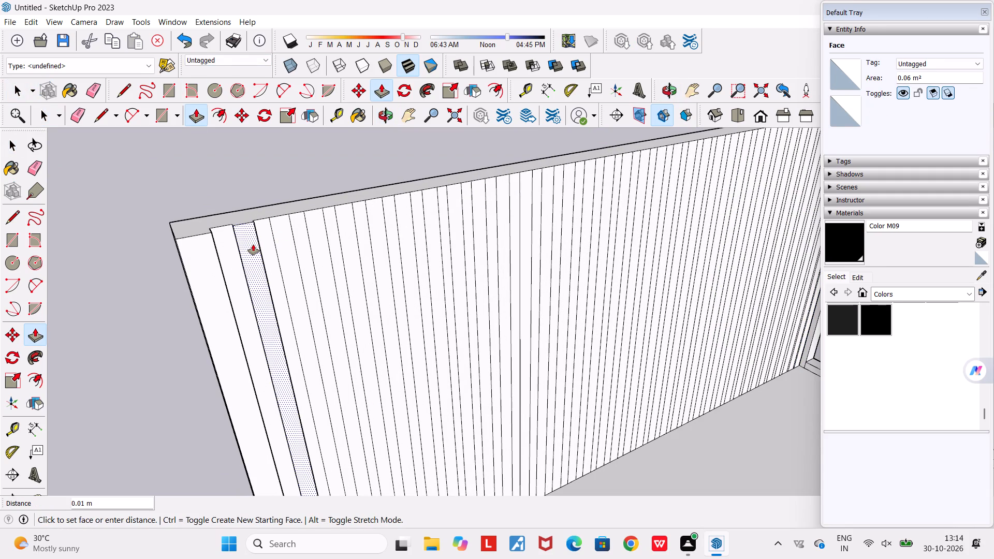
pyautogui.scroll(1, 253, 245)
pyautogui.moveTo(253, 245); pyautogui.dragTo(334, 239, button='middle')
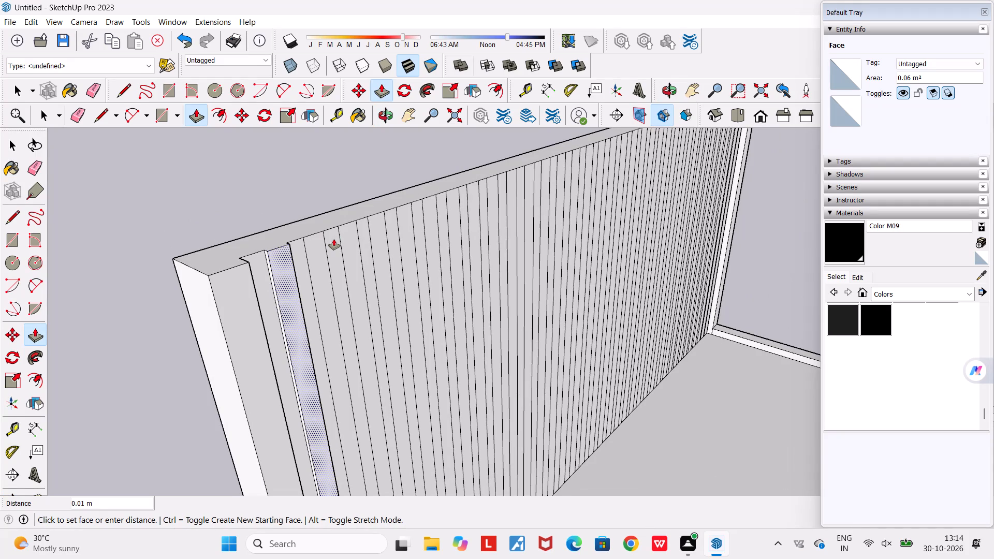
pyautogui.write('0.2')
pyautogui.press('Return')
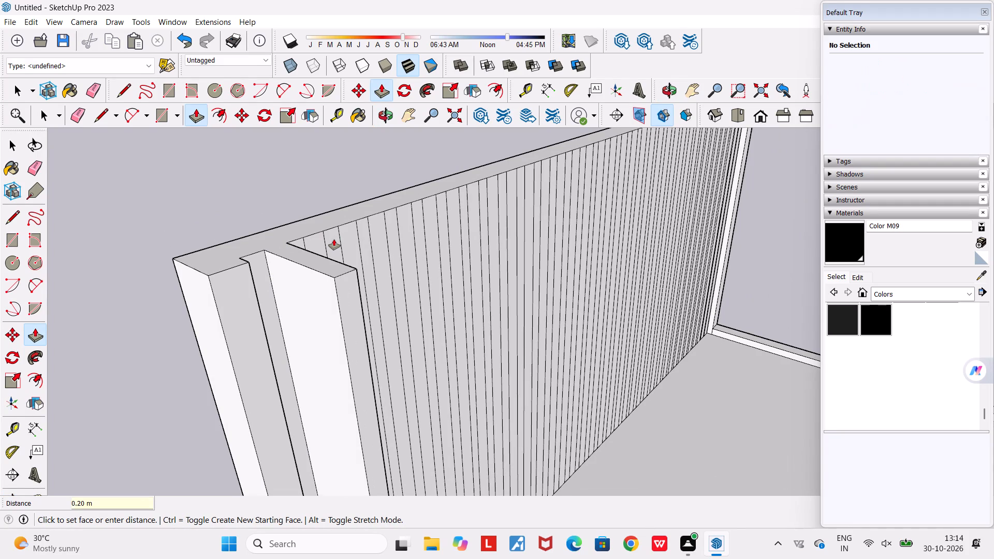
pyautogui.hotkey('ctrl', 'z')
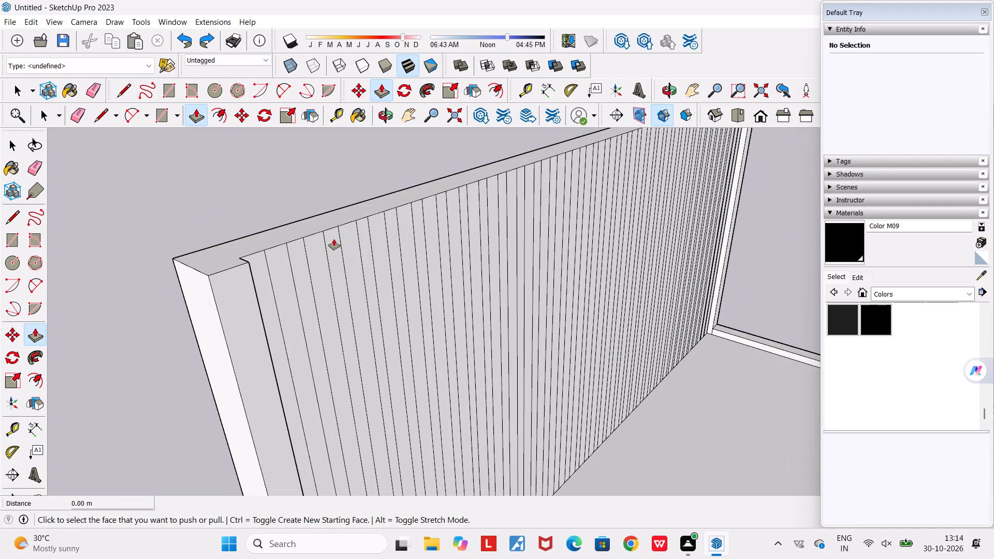
# Extrude the first narrow strip at the start of the headboard's row outward by 0.02 m.
pyautogui.press('0')
pyautogui.write('.02')
pyautogui.press('Return')
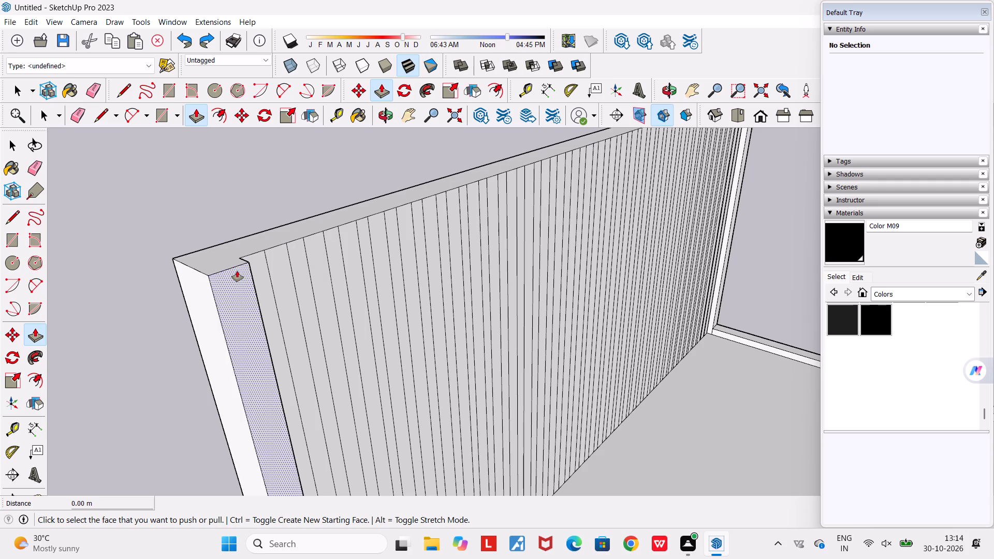
pyautogui.click(279, 264)
pyautogui.write('0.02')
pyautogui.press('Return')
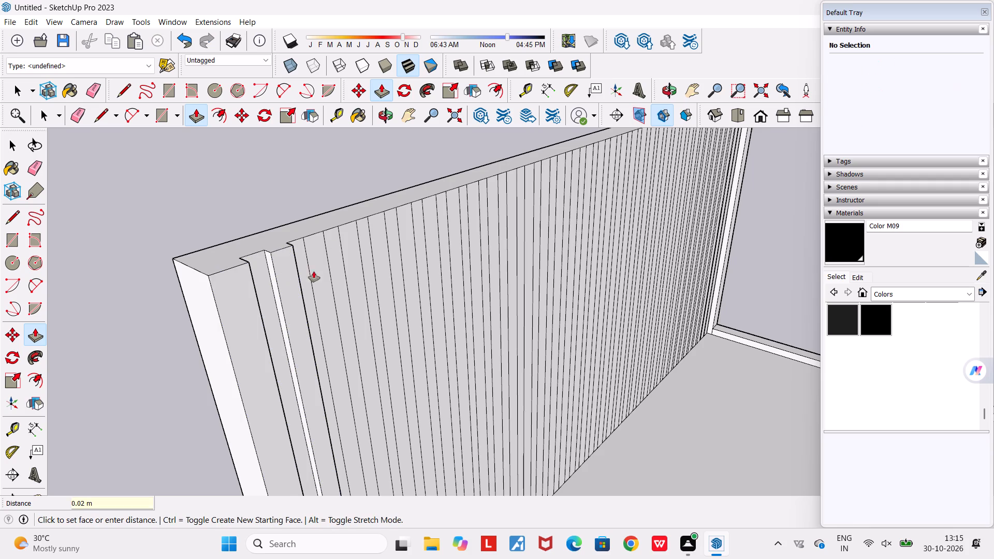
# Repeat the 0.02 m extrusion on the next seven strips, leaving the thin gaps between them recessed.
pyautogui.scroll(2, 321, 271)
pyautogui.doubleClick(321, 271)
pyautogui.doubleClick(361, 259)
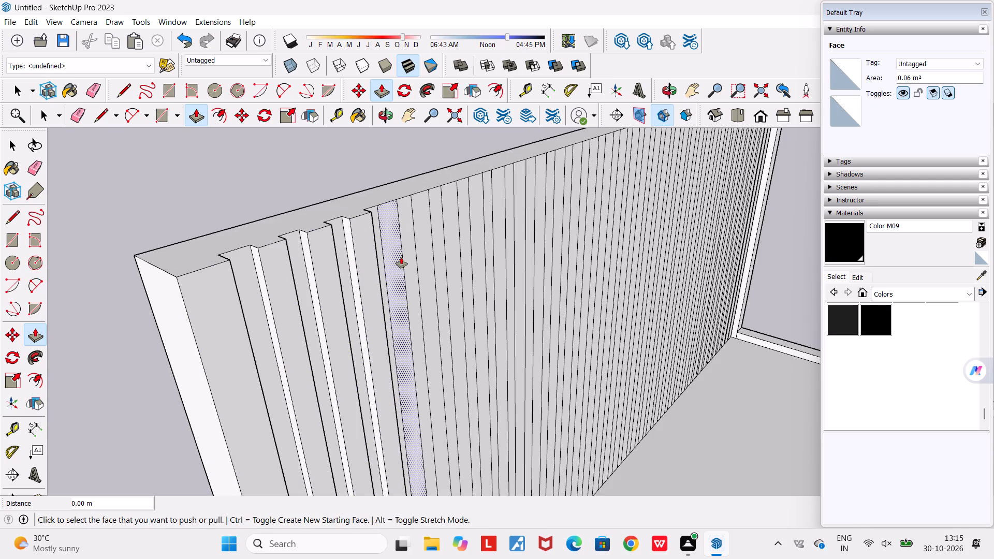
pyautogui.doubleClick(401, 257)
pyautogui.doubleClick(427, 253)
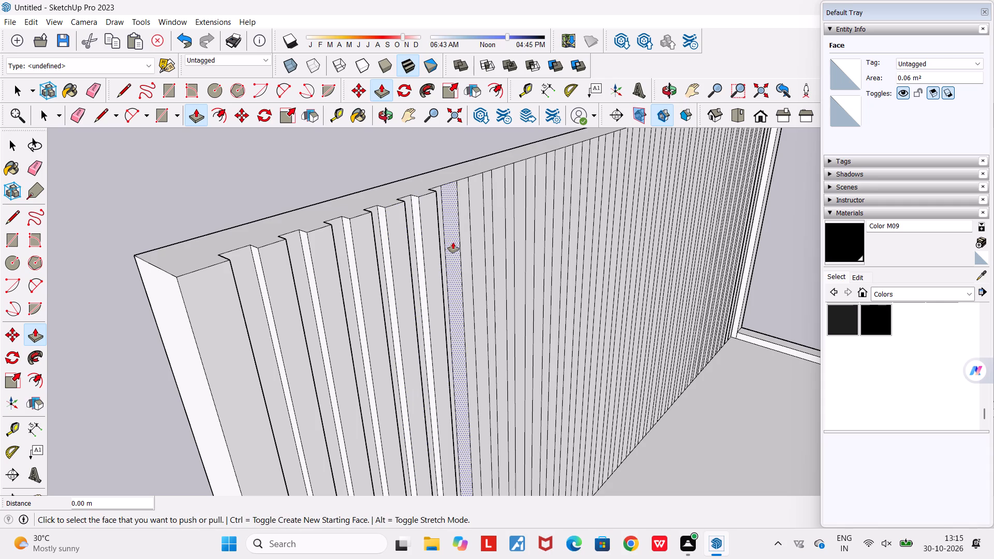
pyautogui.doubleClick(454, 241)
pyautogui.doubleClick(480, 240)
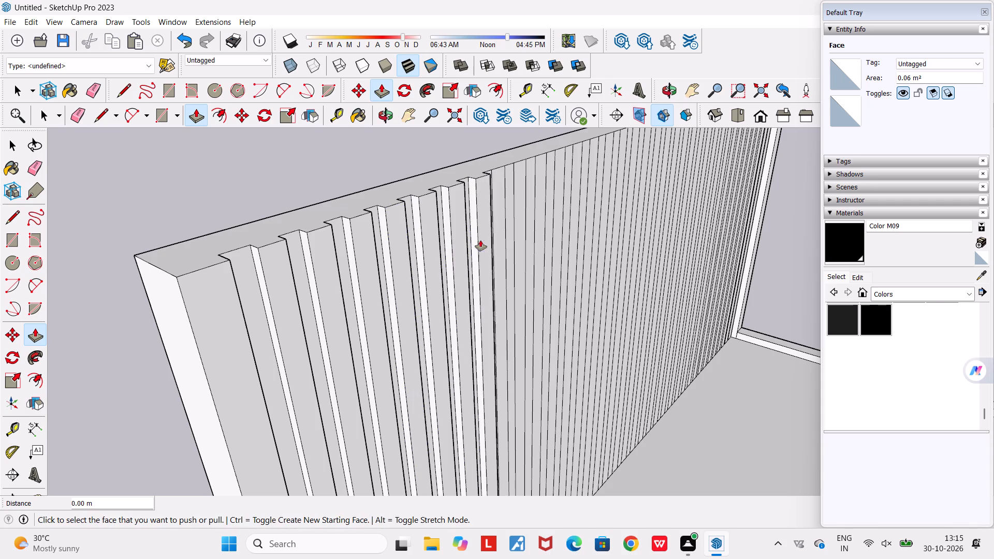
pyautogui.scroll(4, 509, 226)
pyautogui.doubleClick(502, 224)
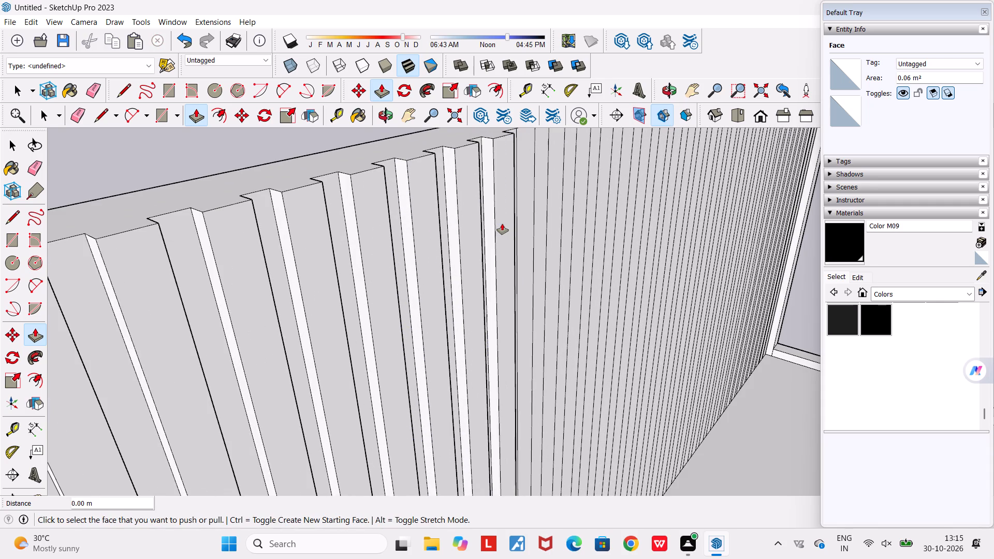
# Apply the same 0.02 m extrusion to four more consecutive strips, continuing along the headboard and skipping the gaps.
pyautogui.scroll(-8, 502, 224)
pyautogui.scroll(6, 523, 188)
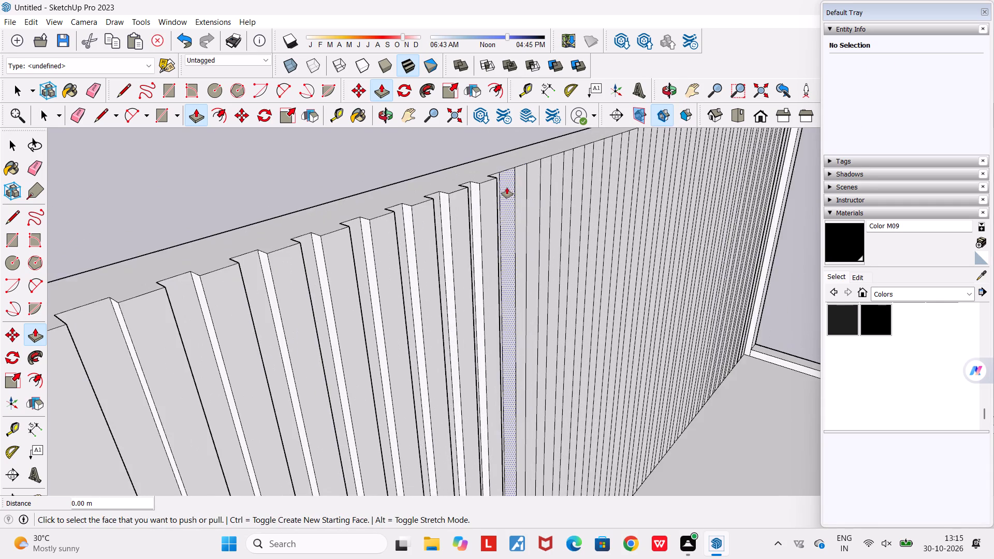
pyautogui.scroll(2, 507, 187)
pyautogui.doubleClick(506, 186)
pyautogui.doubleClick(546, 174)
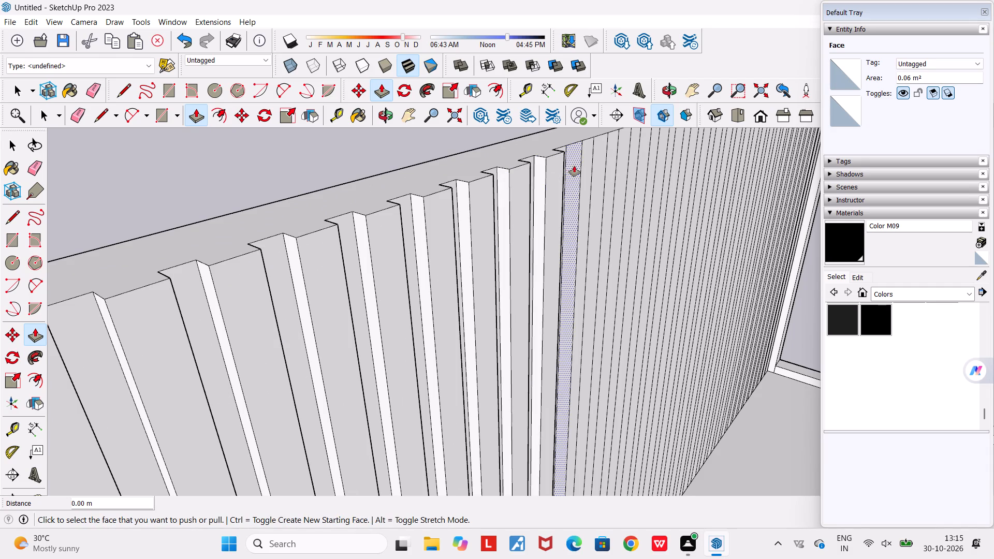
pyautogui.doubleClick(579, 164)
pyautogui.doubleClick(600, 166)
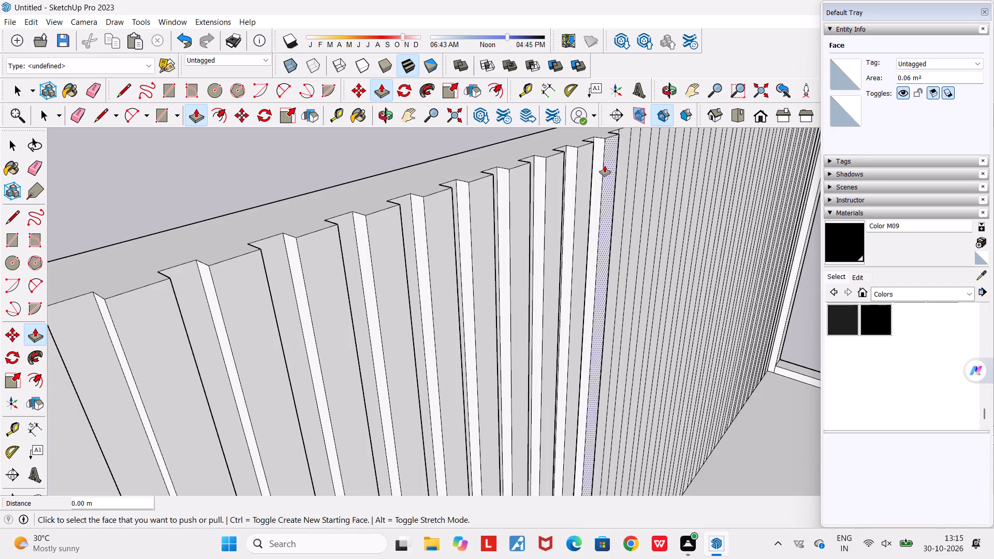
# Repeat the 0.02 m Push/Pull extrusion on the next four headboard strips, leaving the thin gaps between them recessed.
pyautogui.doubleClick(626, 163)
pyautogui.scroll(-10, 625, 163)
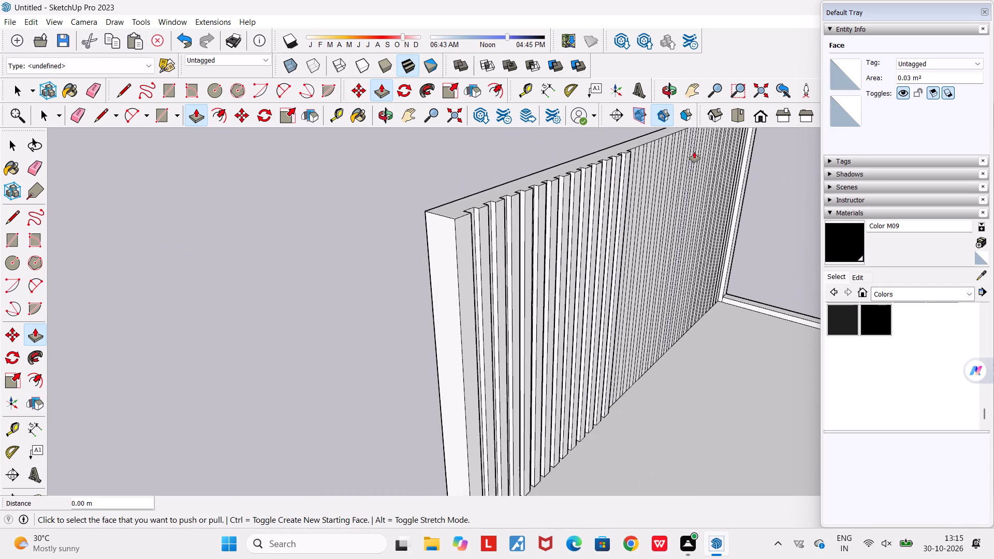
pyautogui.scroll(7, 694, 152)
pyautogui.scroll(5, 552, 153)
pyautogui.doubleClick(548, 153)
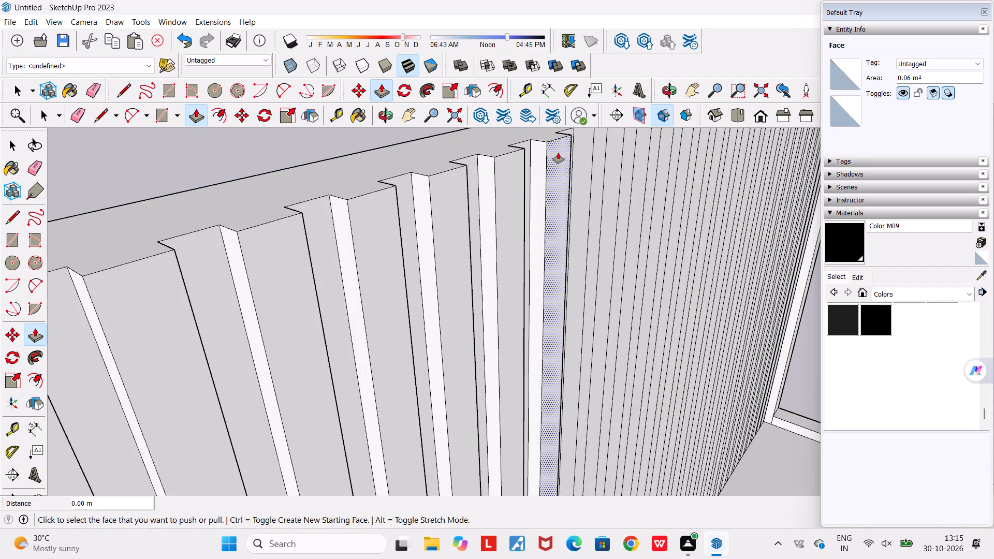
pyautogui.doubleClick(580, 153)
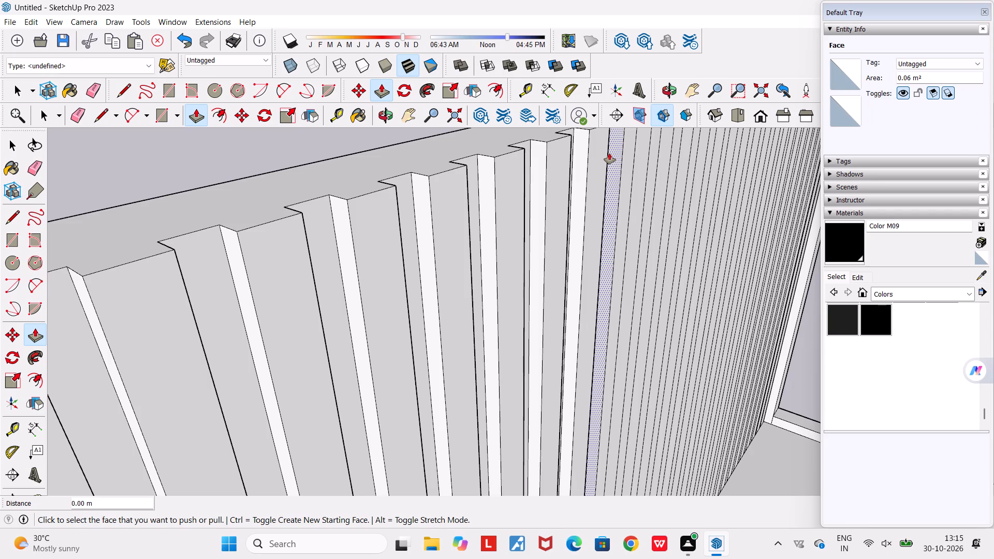
pyautogui.doubleClick(612, 154)
pyautogui.scroll(-14, 612, 154)
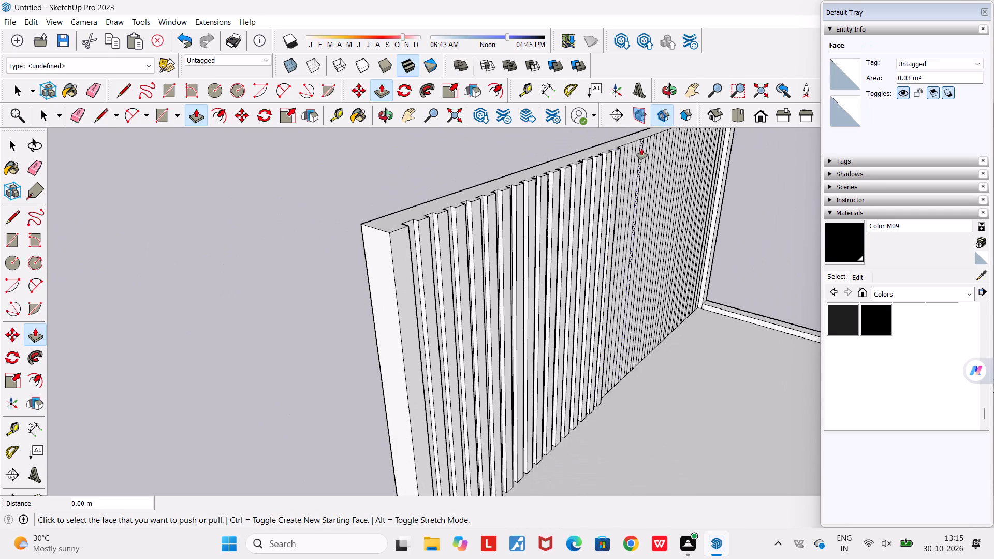
# Raise the following seven headboard strips by the same 0.02 m, skipping the narrow gap faces.
pyautogui.scroll(15, 639, 136)
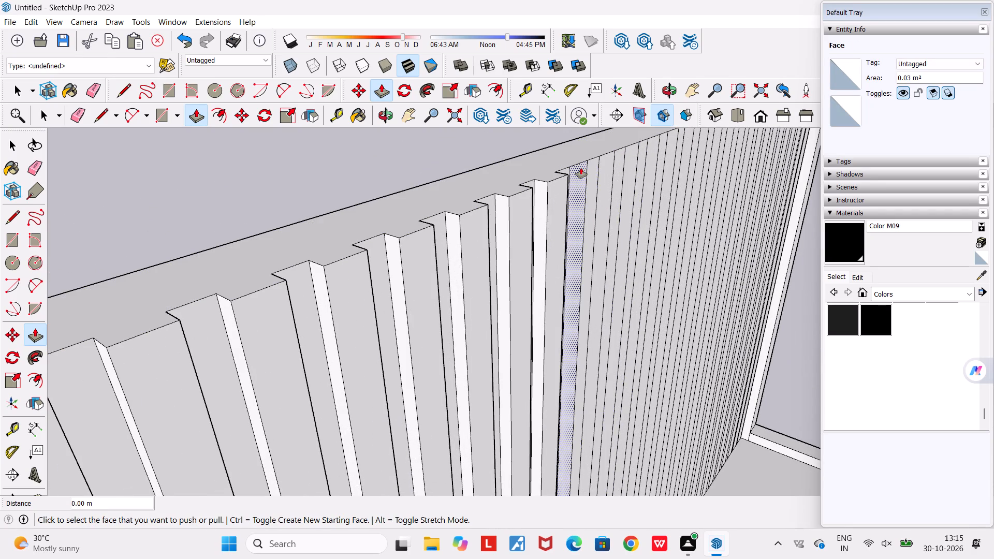
pyautogui.doubleClick(581, 168)
pyautogui.doubleClick(606, 163)
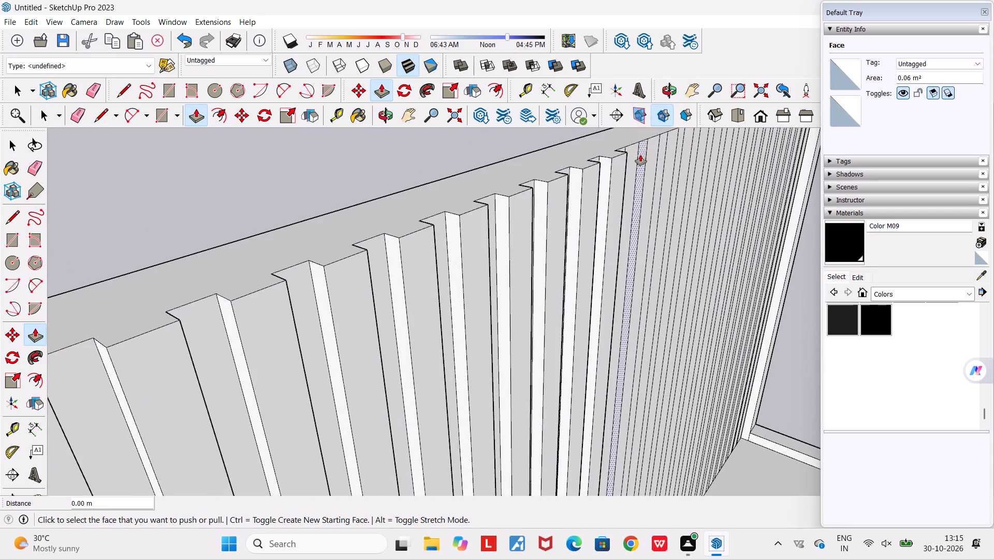
pyautogui.doubleClick(633, 155)
pyautogui.doubleClick(653, 150)
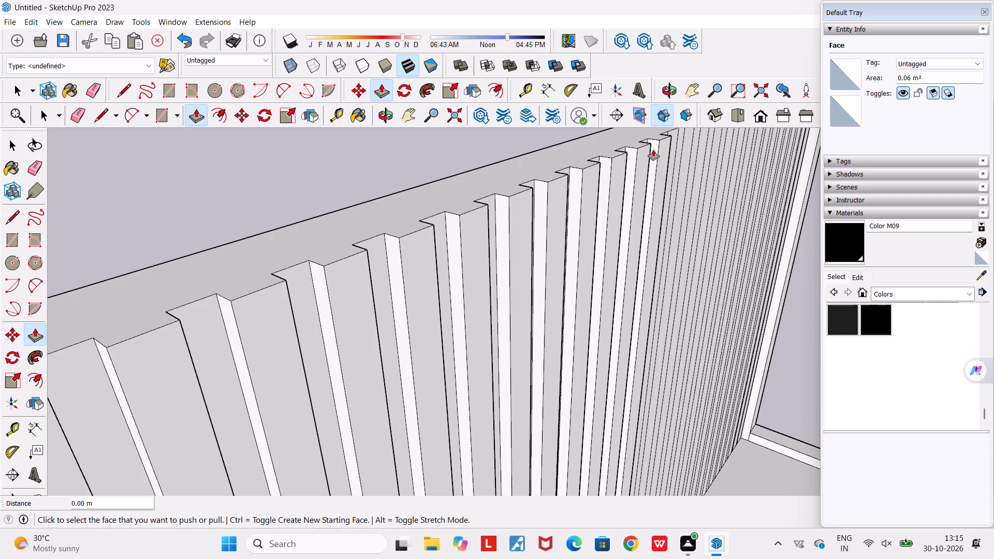
pyautogui.doubleClick(675, 145)
pyautogui.scroll(-5, 675, 145)
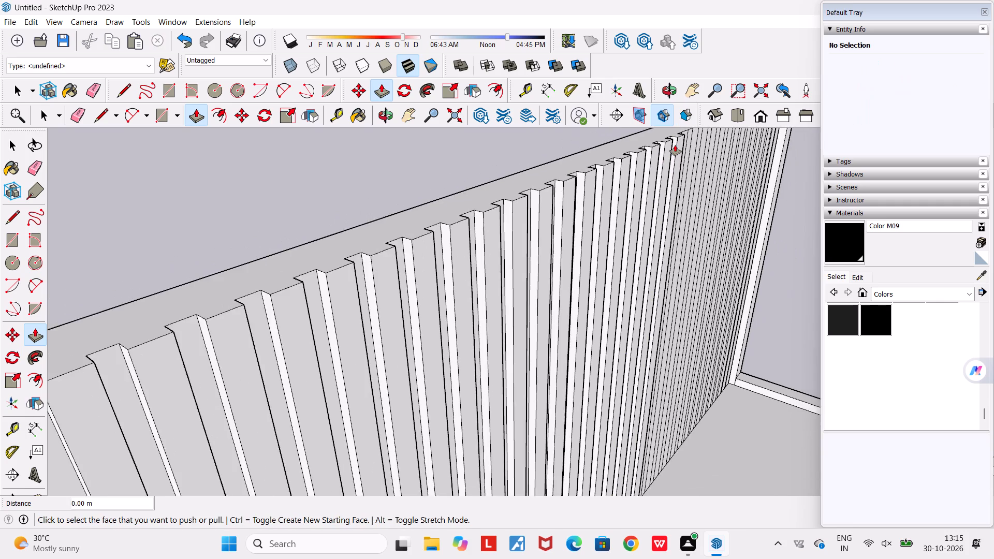
pyautogui.scroll(-4, 675, 145)
pyautogui.scroll(9, 730, 137)
pyautogui.scroll(2, 618, 141)
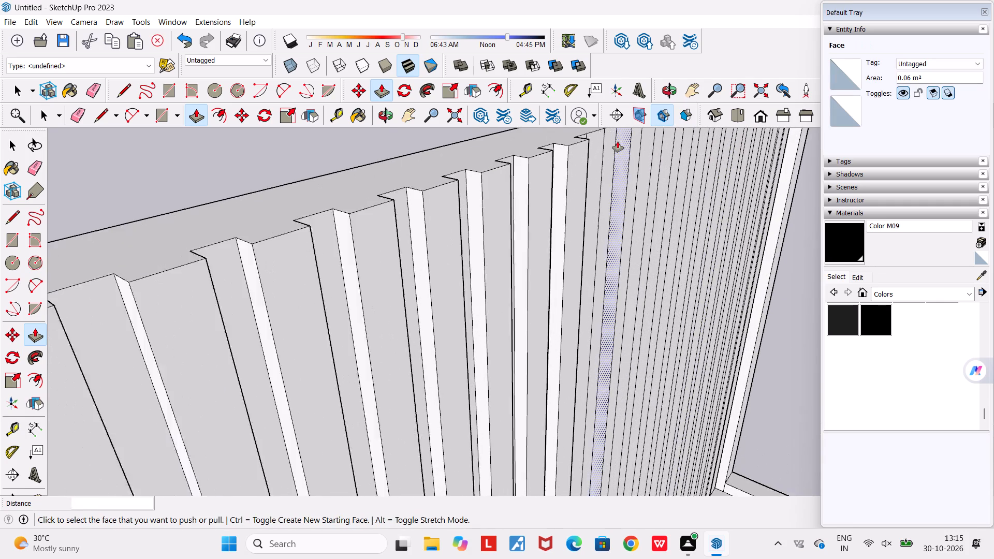
pyautogui.doubleClick(600, 142)
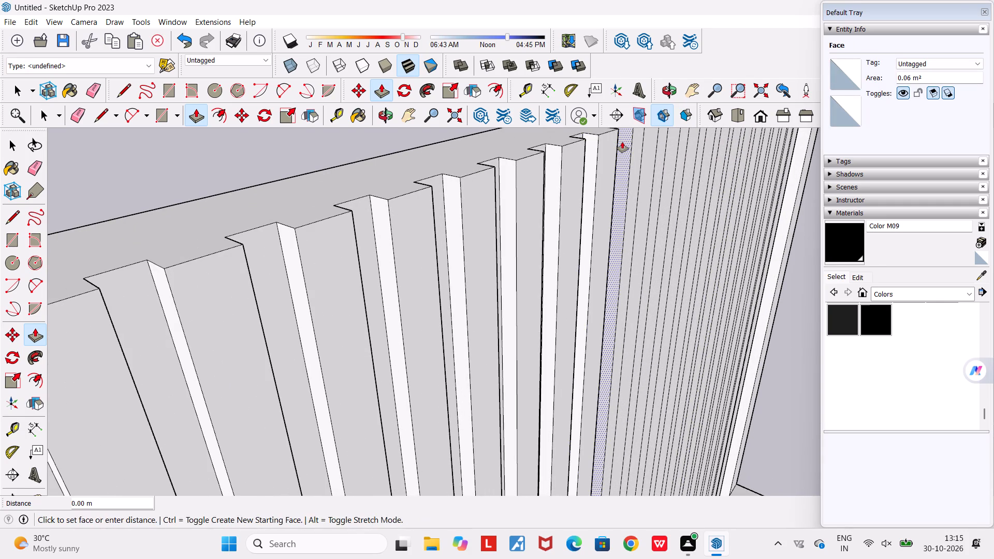
pyautogui.doubleClick(622, 142)
# Extrude four more consecutive strips by 0.02 m past the middle of the headboard, keeping the gaps recessed.
pyautogui.scroll(-16, 622, 142)
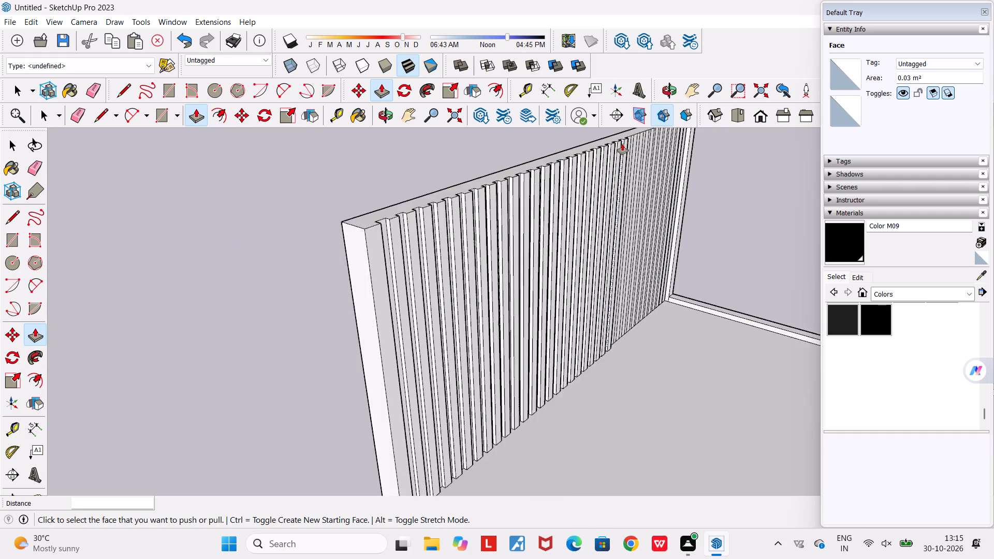
pyautogui.scroll(-13, 622, 144)
pyautogui.scroll(9, 654, 125)
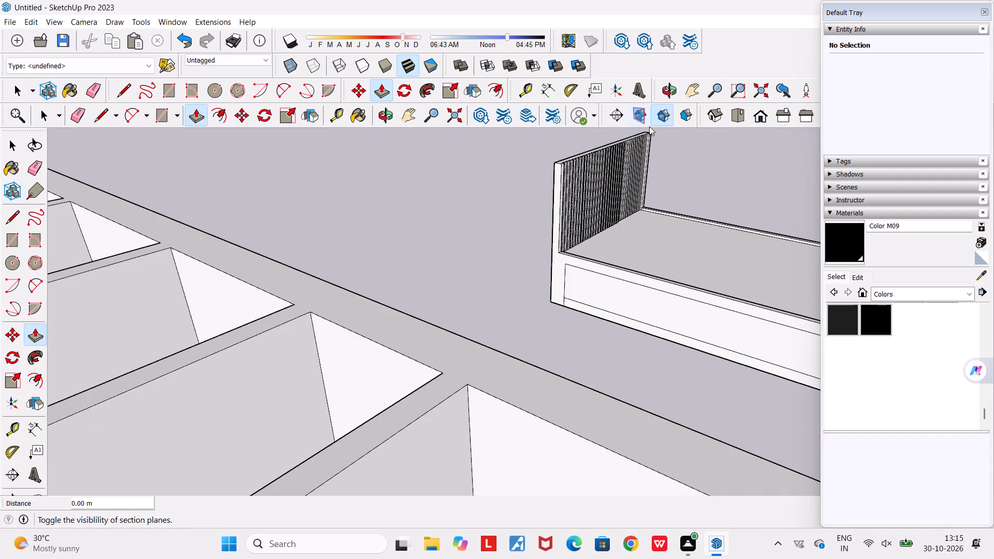
pyautogui.scroll(17, 654, 129)
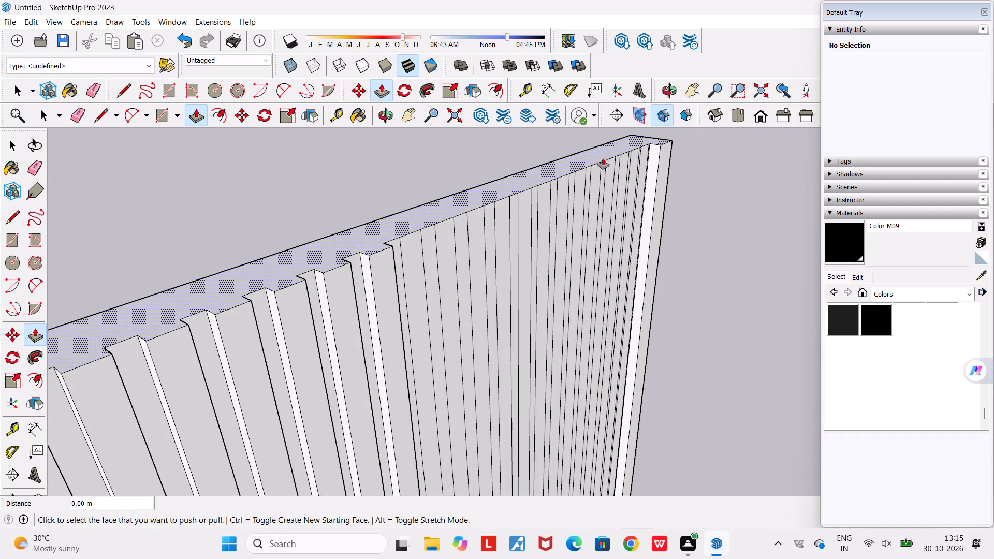
pyautogui.scroll(2, 433, 234)
pyautogui.doubleClick(415, 240)
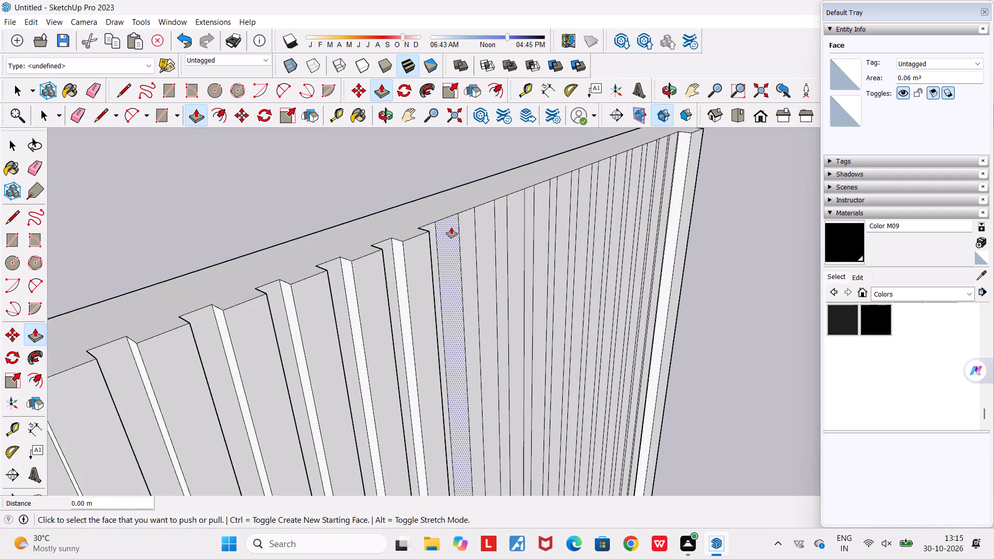
pyautogui.doubleClick(451, 227)
pyautogui.doubleClick(488, 219)
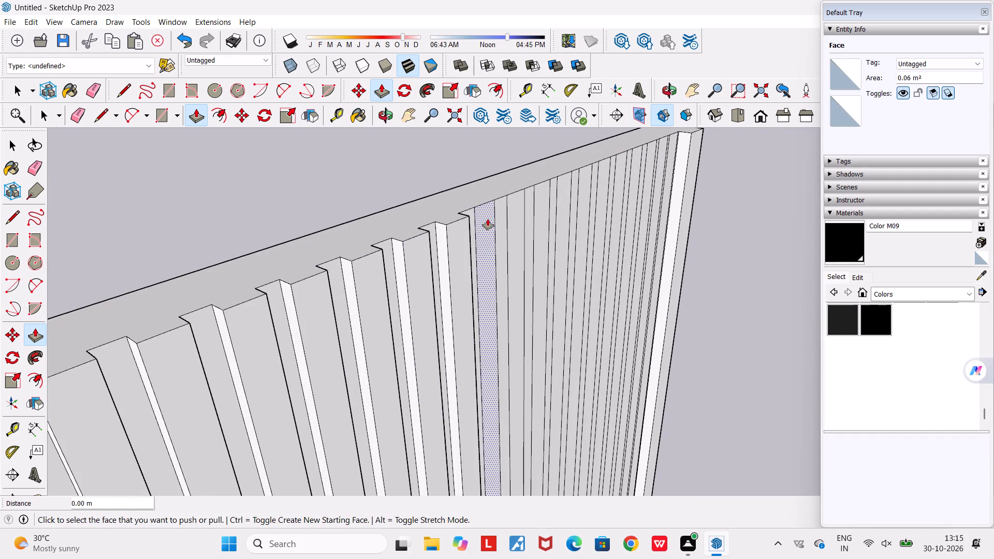
pyautogui.doubleClick(519, 206)
# Apply the 0.02 m extrusion to the next six strips, working towards the far end of the headboard.
pyautogui.click(546, 192)
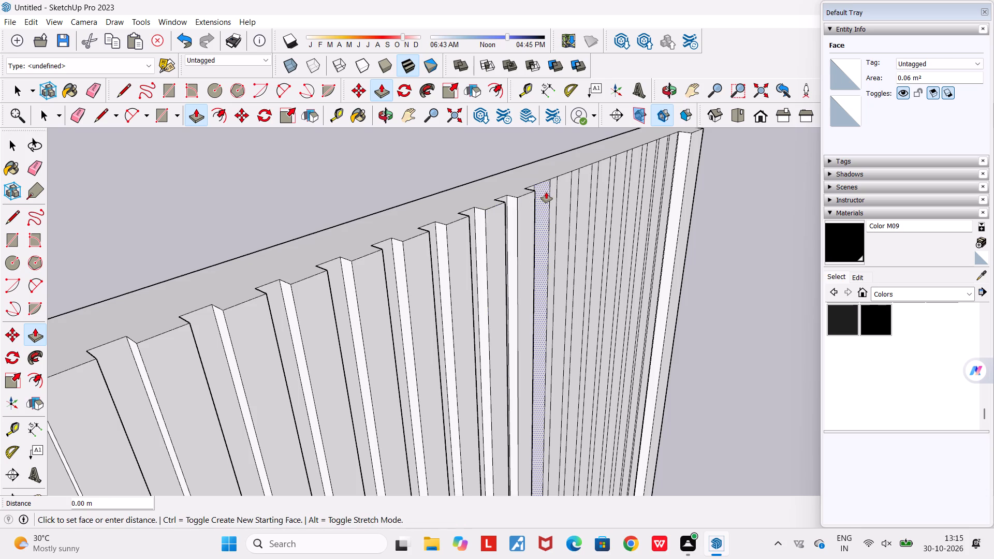
pyautogui.click(546, 192)
pyautogui.doubleClick(565, 185)
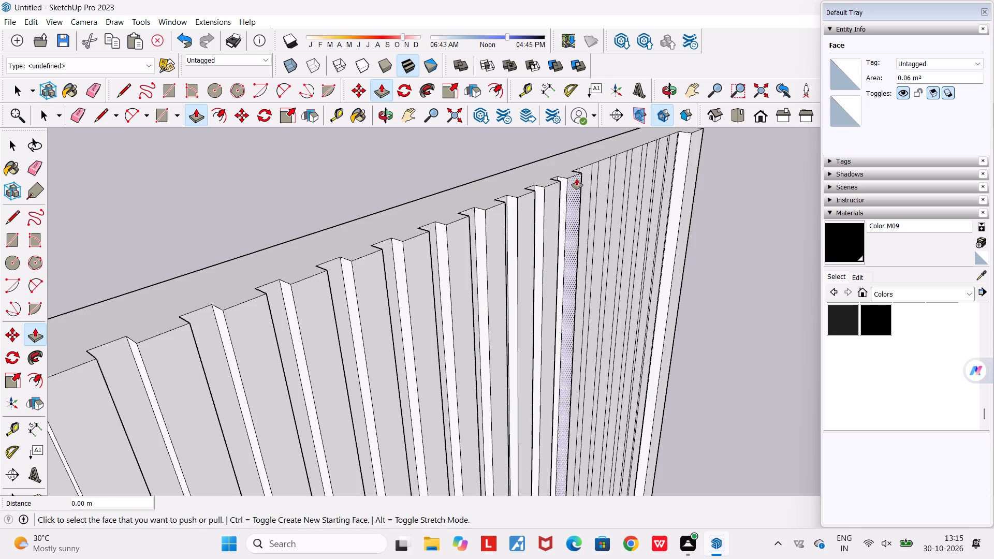
pyautogui.doubleClick(587, 171)
pyautogui.scroll(4, 604, 169)
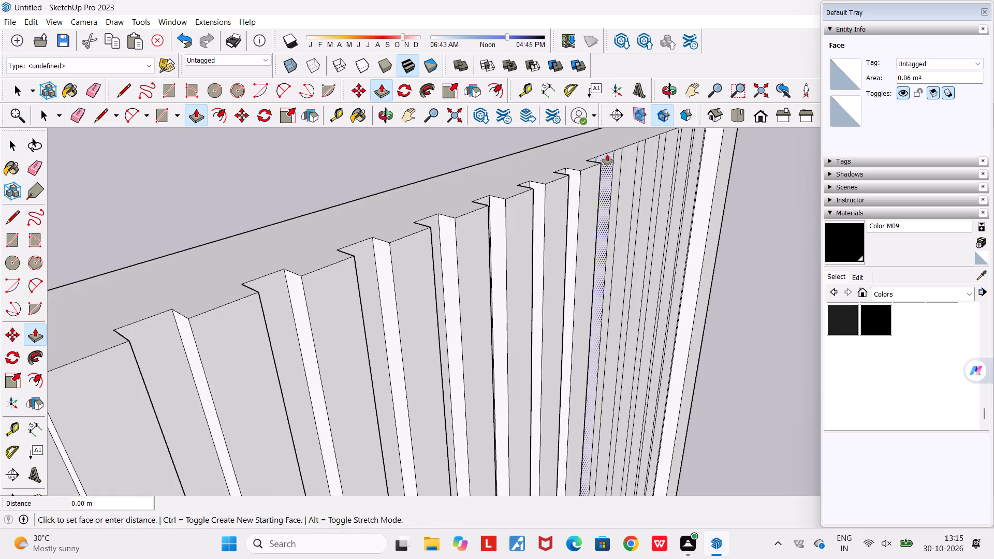
pyautogui.doubleClick(607, 154)
pyautogui.scroll(3, 642, 158)
pyautogui.doubleClick(631, 146)
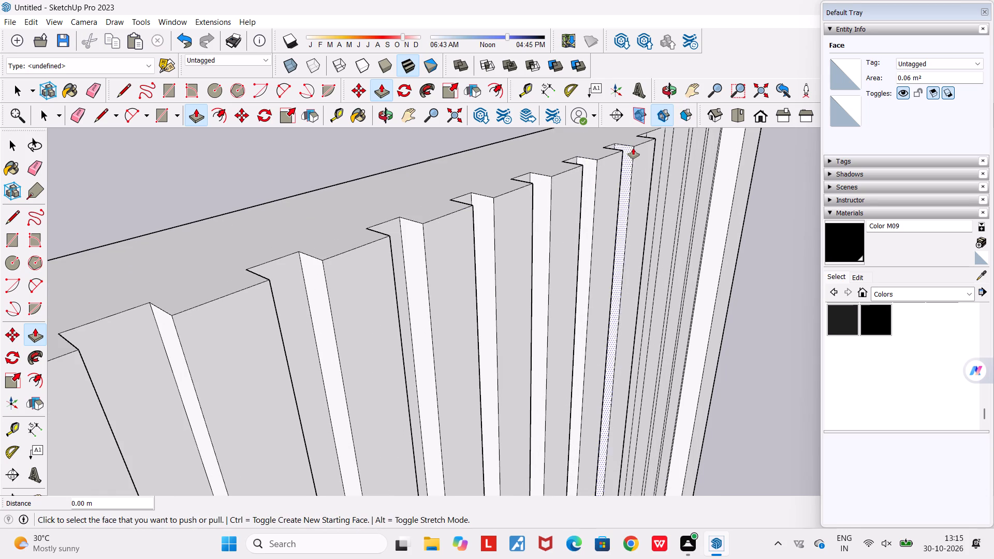
pyautogui.doubleClick(661, 135)
# Extrude the last three flat strips at the far end of the headboard by 0.02 m.
pyautogui.scroll(-3, 661, 135)
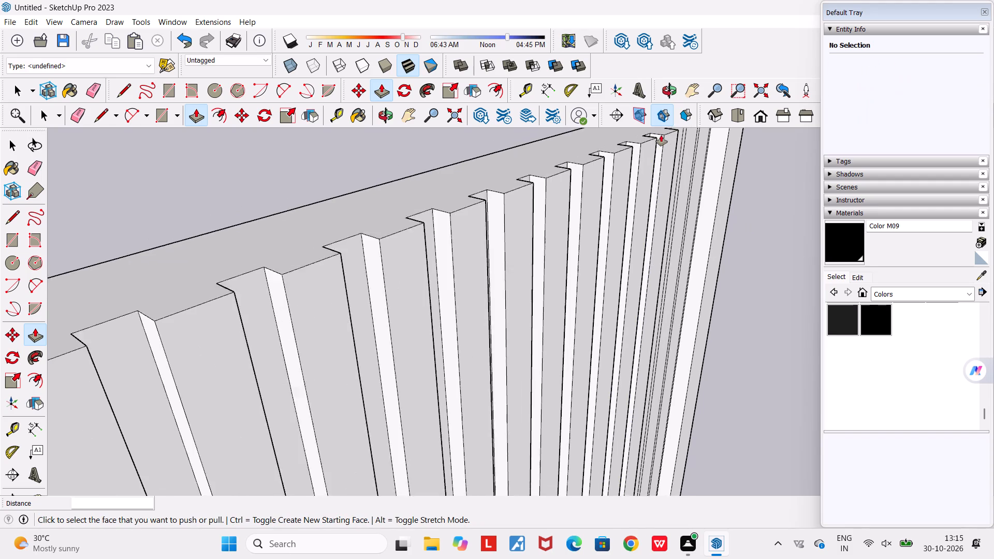
pyautogui.scroll(-20, 661, 135)
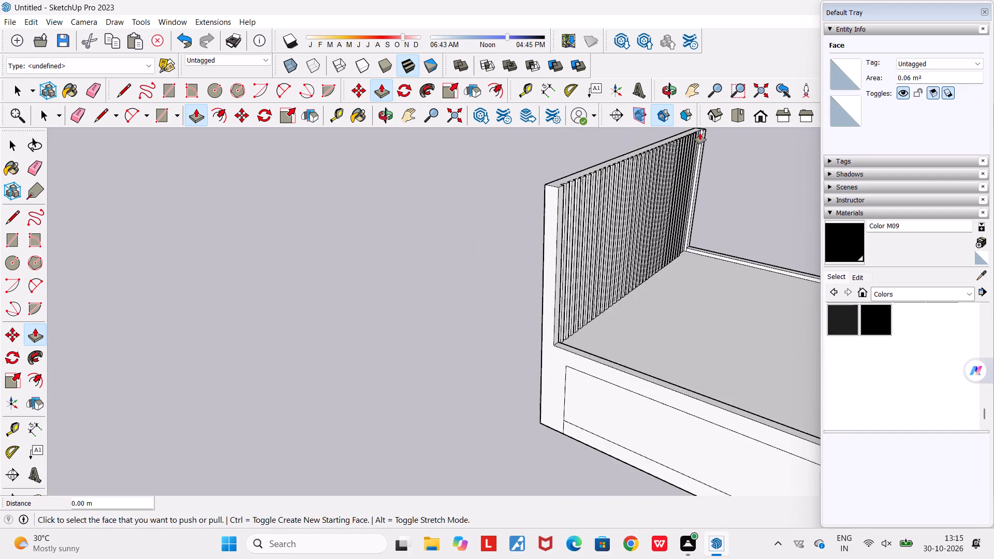
pyautogui.scroll(-6, 700, 133)
pyautogui.scroll(7, 706, 120)
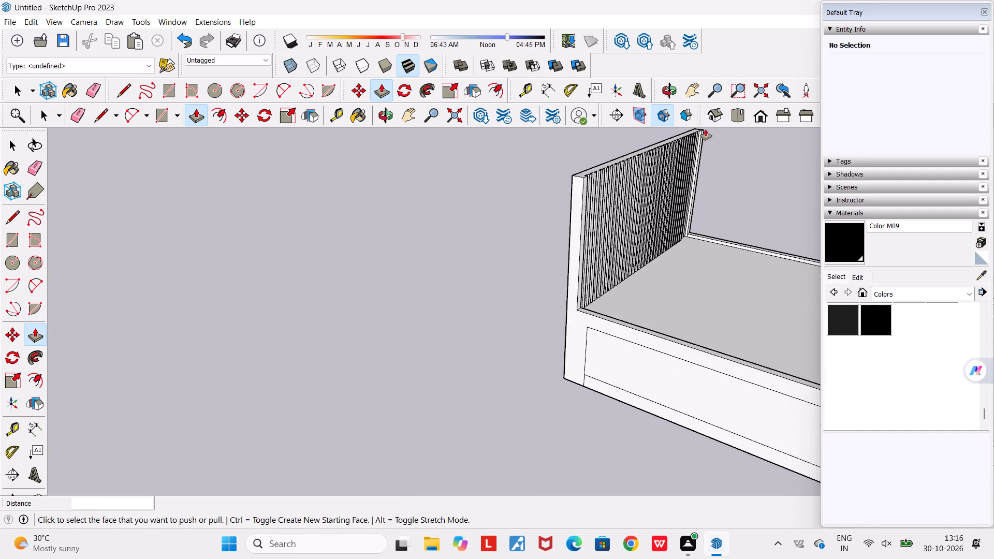
pyautogui.scroll(15, 706, 129)
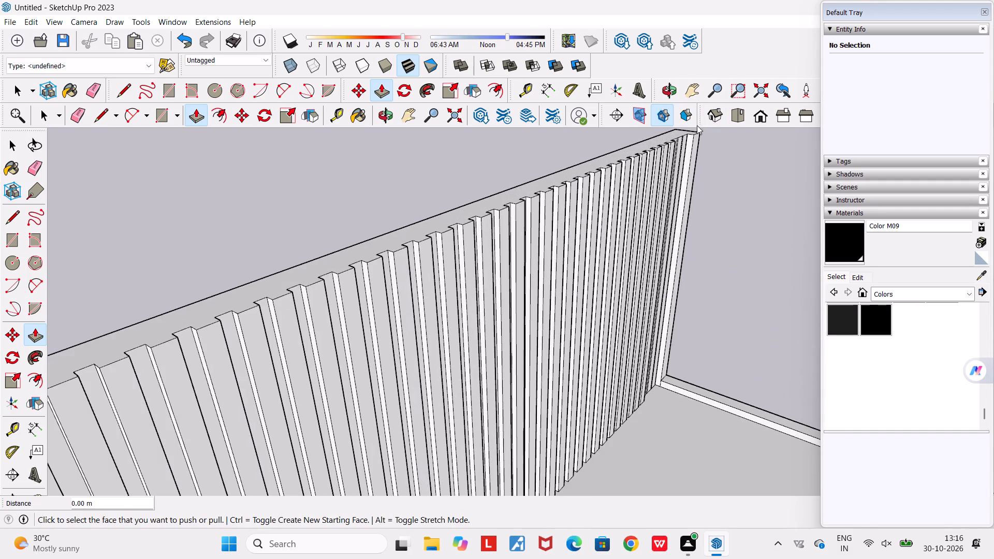
pyautogui.scroll(14, 697, 125)
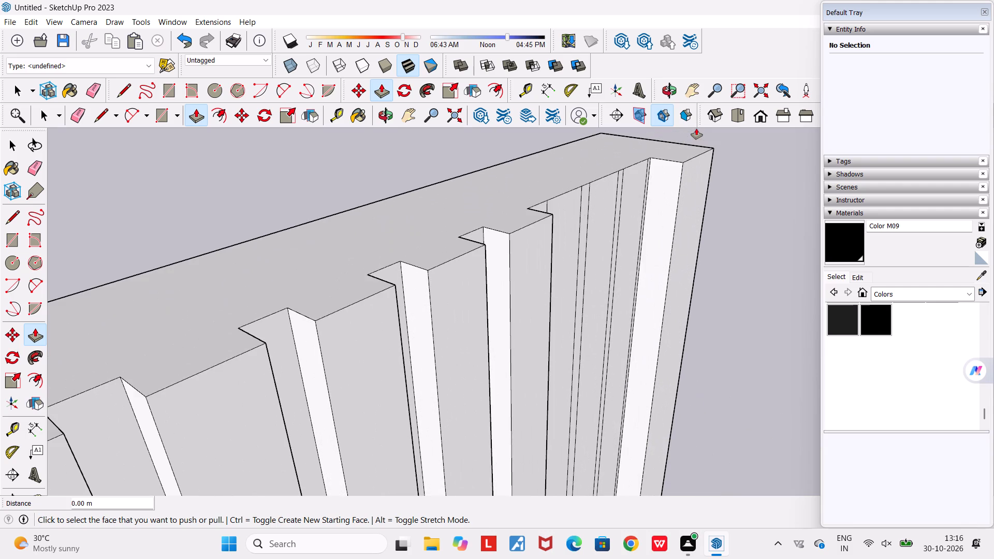
pyautogui.scroll(1, 571, 212)
pyautogui.doubleClick(571, 212)
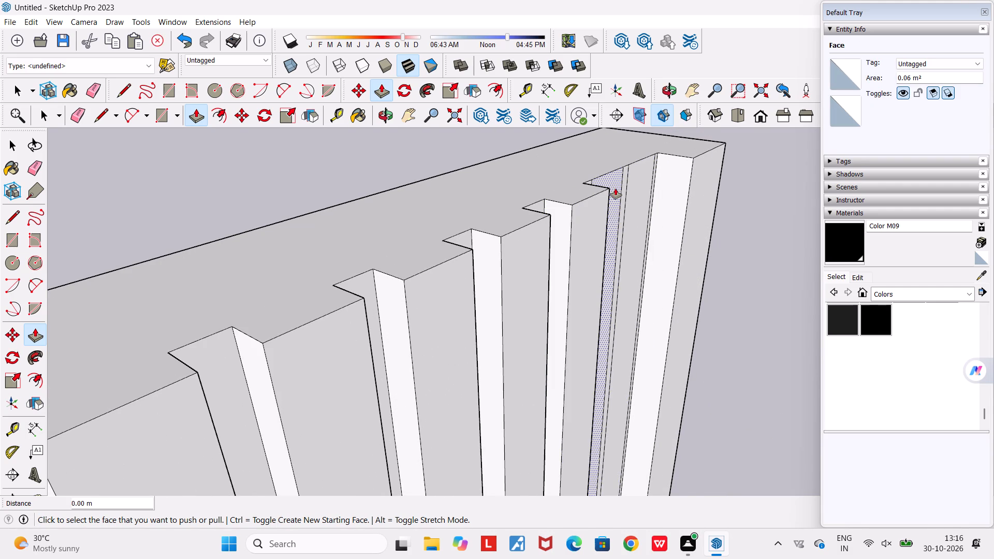
pyautogui.doubleClick(616, 185)
pyautogui.doubleClick(641, 161)
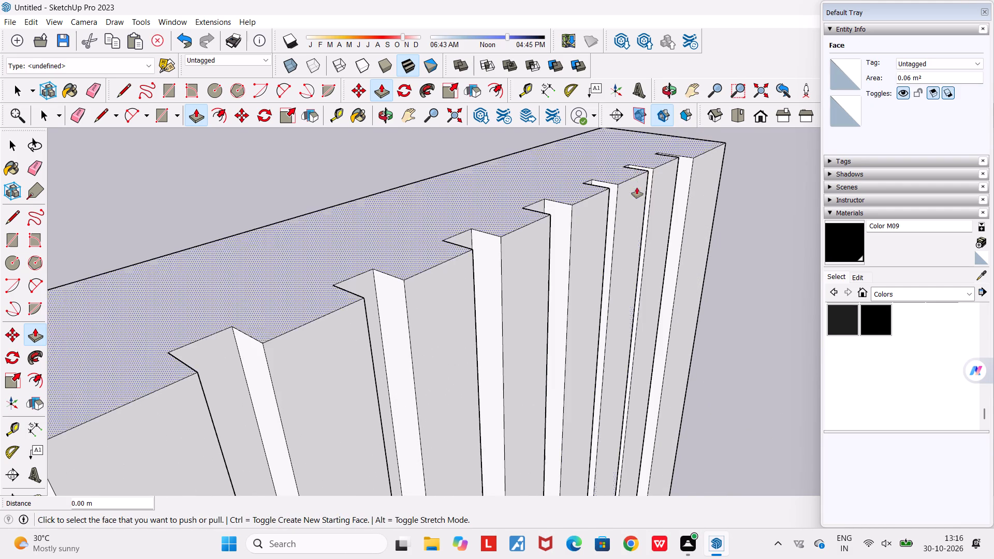
# Leave Push/Pull and examine the slatted headboard from the front, sides and above, checking it against the whole bed.
pyautogui.scroll(-20, 636, 190)
pyautogui.scroll(-12, 636, 190)
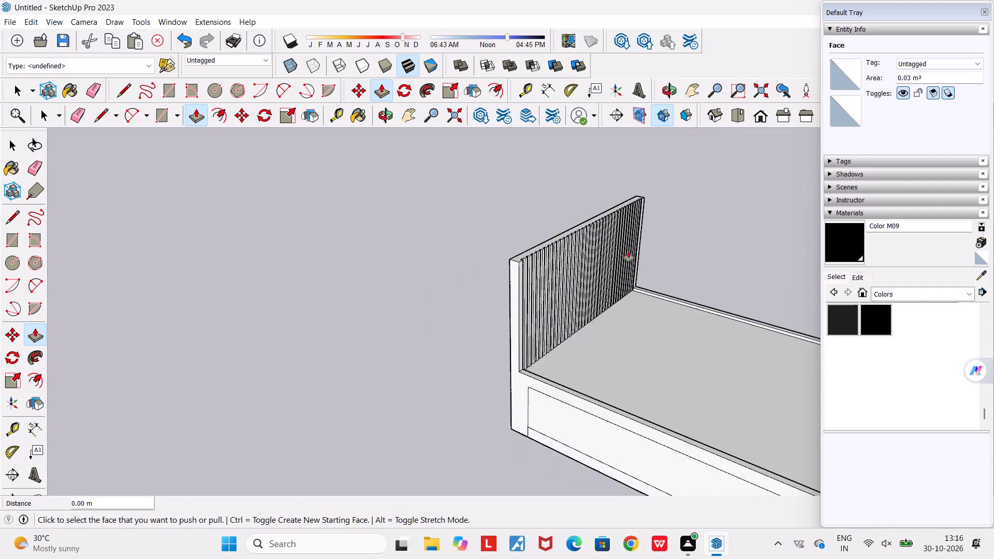
pyautogui.moveTo(591, 319); pyautogui.dragTo(391, 262, button='middle')
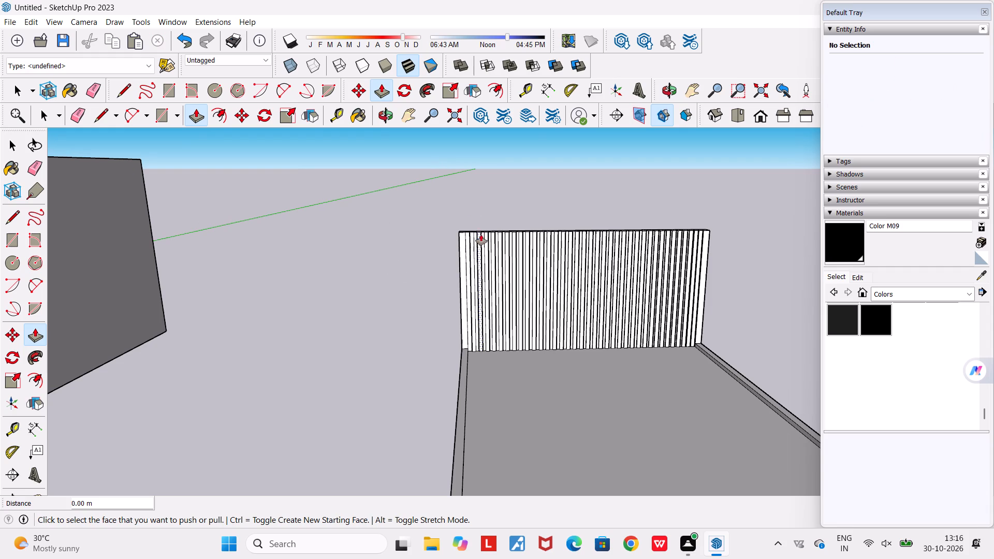
pyautogui.press('space')
pyautogui.scroll(4, 485, 223)
pyautogui.moveTo(478, 313); pyautogui.dragTo(651, 315, button='middle')
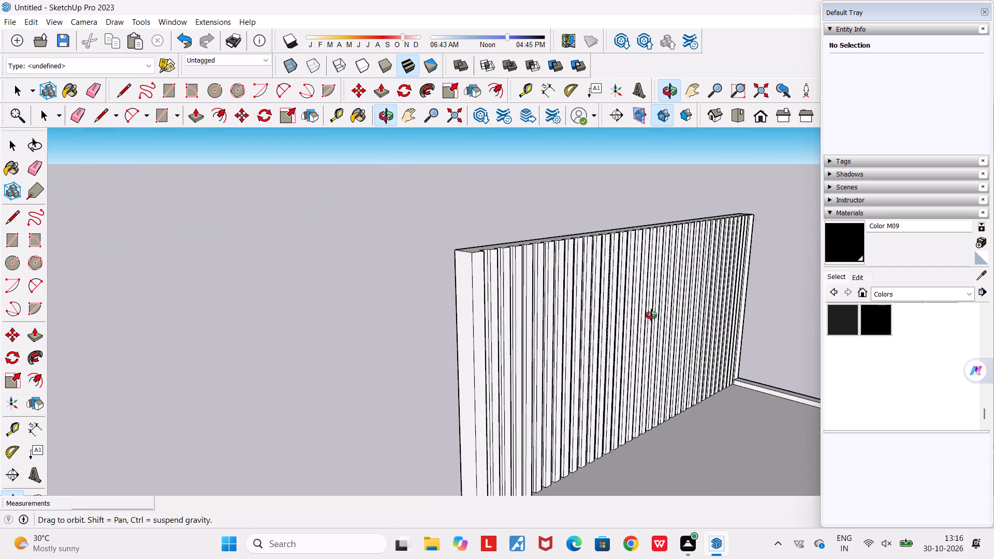
pyautogui.moveTo(651, 315); pyautogui.dragTo(750, 340, button='middle')
pyautogui.scroll(-4, 750, 340)
pyautogui.moveTo(674, 371); pyautogui.dragTo(709, 379, button='middle')
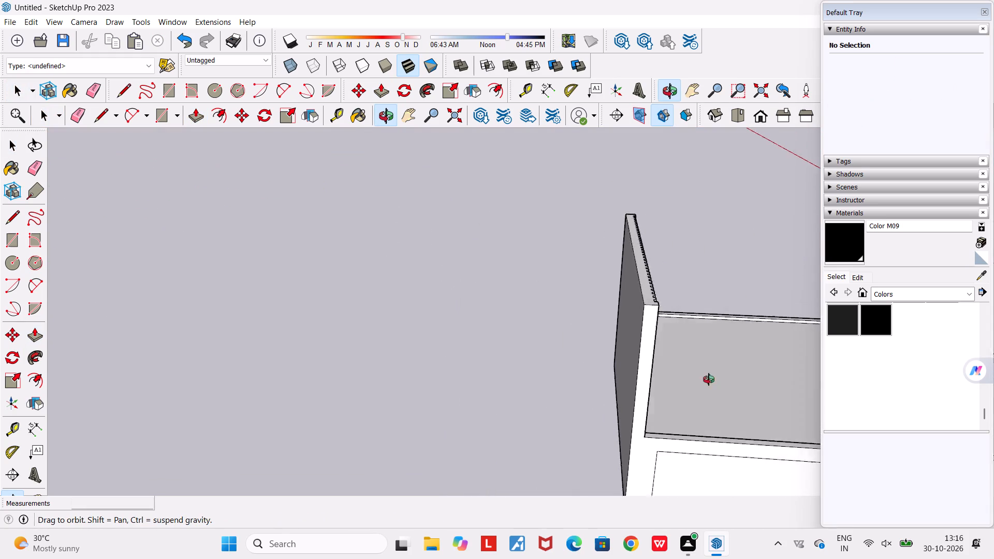
pyautogui.moveTo(709, 379); pyautogui.dragTo(334, 316, button='middle')
pyautogui.scroll(-4, 334, 316)
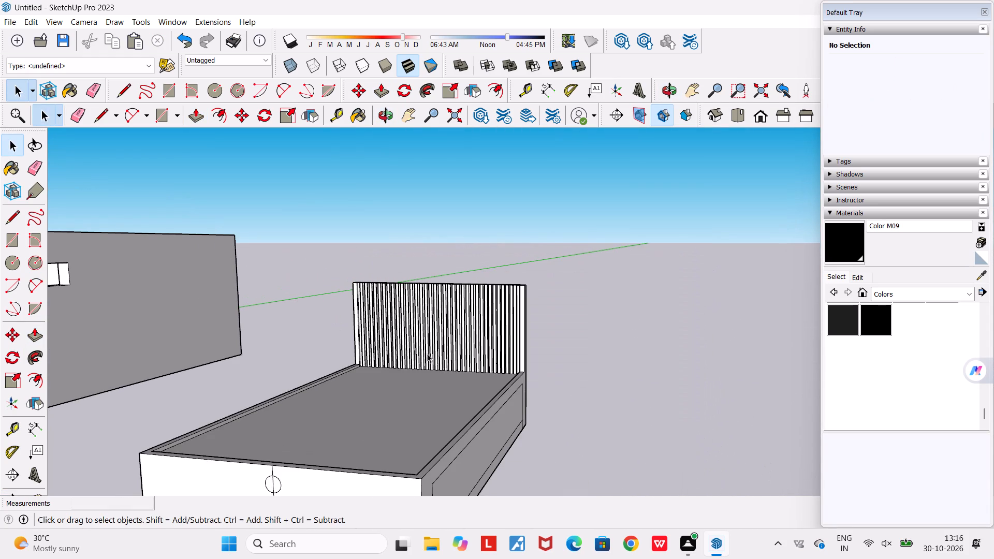
pyautogui.scroll(-1, 440, 359)
pyautogui.moveTo(438, 358); pyautogui.dragTo(320, 349, button='middle')
pyautogui.scroll(5, 552, 288)
pyautogui.moveTo(457, 330); pyautogui.dragTo(541, 398, button='middle')
pyautogui.scroll(8, 542, 357)
pyautogui.moveTo(505, 332); pyautogui.dragTo(622, 327, button='middle')
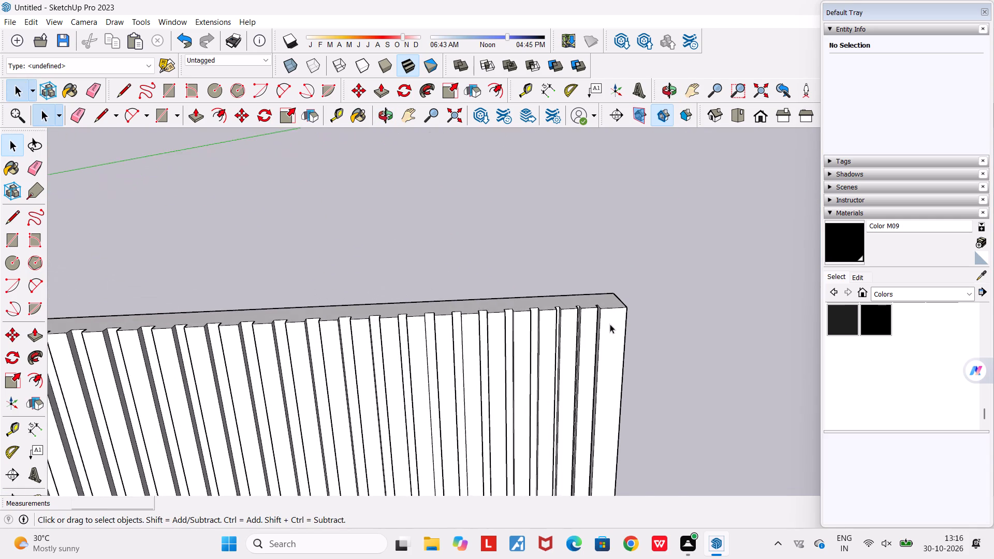
pyautogui.scroll(5, 523, 316)
pyautogui.moveTo(529, 364); pyautogui.dragTo(373, 369, button='middle')
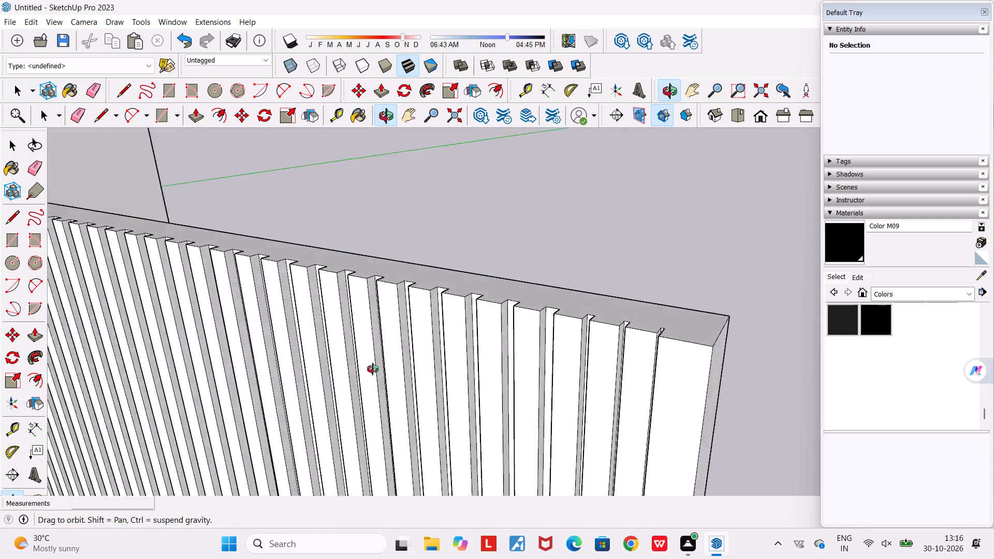
pyautogui.moveTo(373, 369); pyautogui.dragTo(349, 367, button='middle')
pyautogui.scroll(-11, 349, 367)
pyautogui.moveTo(318, 373); pyautogui.dragTo(412, 445, button='middle')
pyautogui.scroll(5, 355, 423)
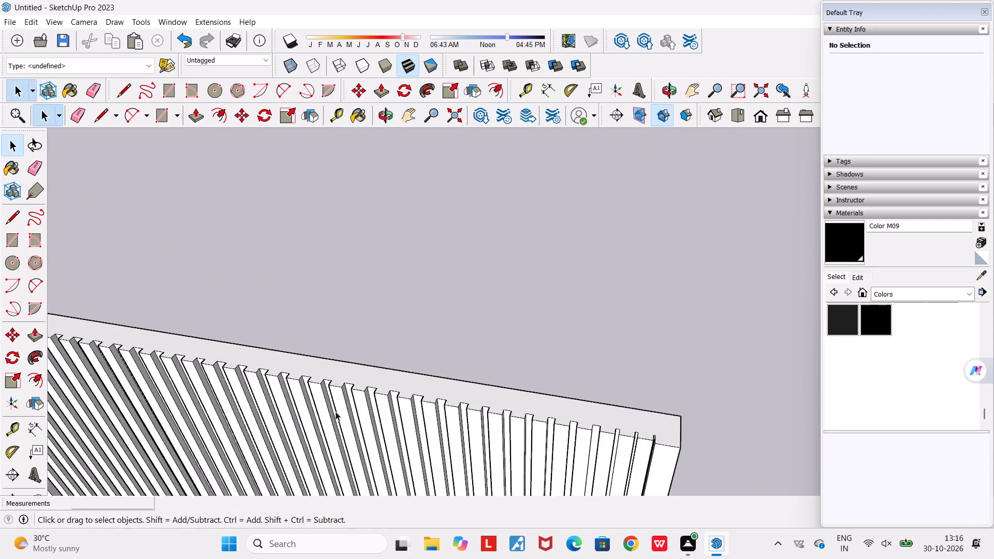
pyautogui.scroll(4, 335, 411)
pyautogui.moveTo(294, 385); pyautogui.dragTo(356, 237, button='middle')
pyautogui.scroll(-11, 356, 237)
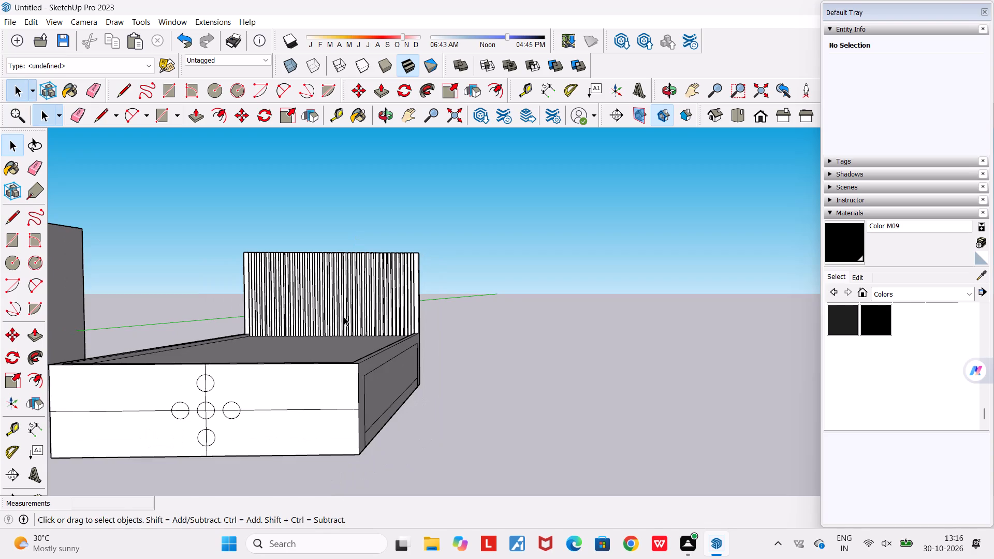
pyautogui.moveTo(344, 317); pyautogui.dragTo(589, 302, button='middle')
pyautogui.moveTo(340, 386); pyautogui.dragTo(400, 480, button='middle')
pyautogui.scroll(3, 267, 400)
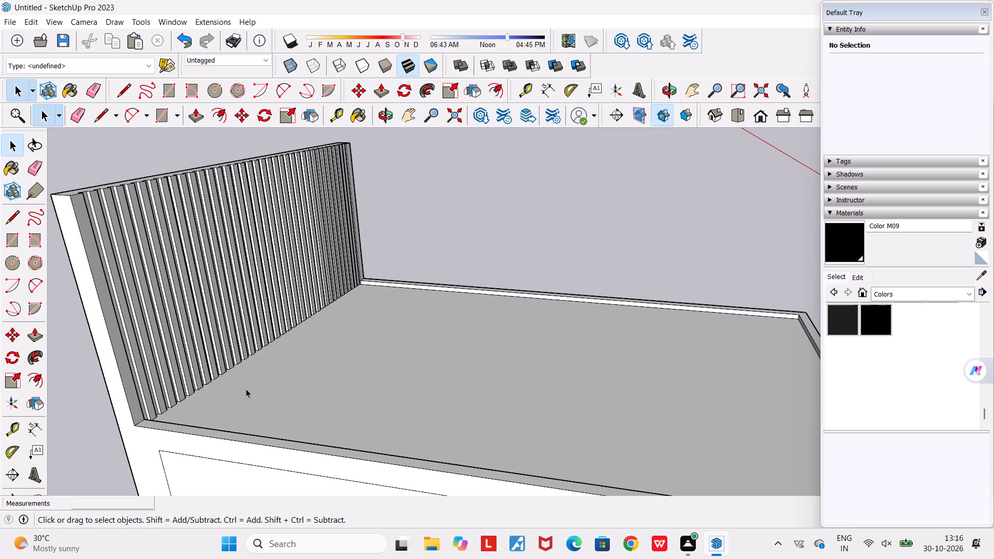
pyautogui.scroll(-5, 270, 287)
pyautogui.moveTo(416, 368); pyautogui.dragTo(259, 336, button='middle')
pyautogui.scroll(-4, 259, 336)
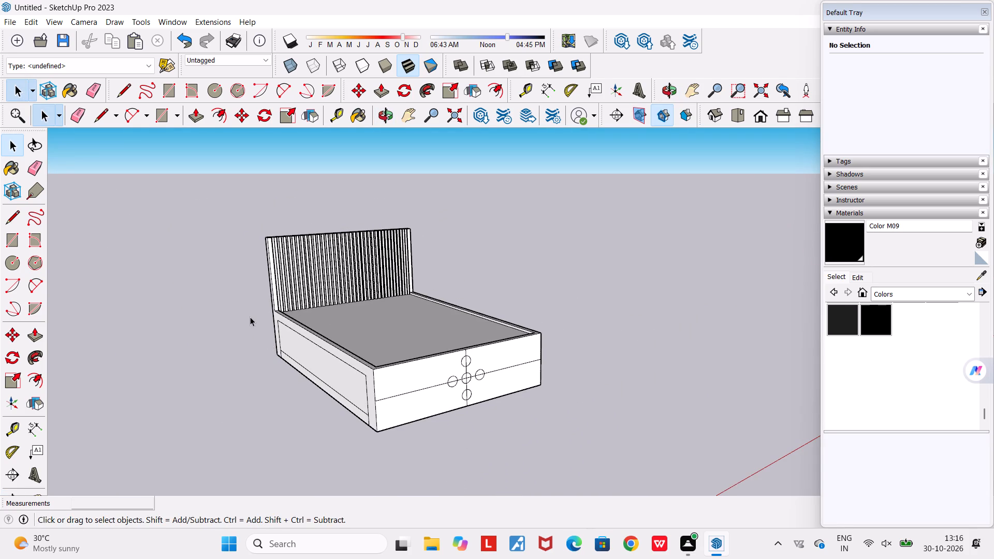
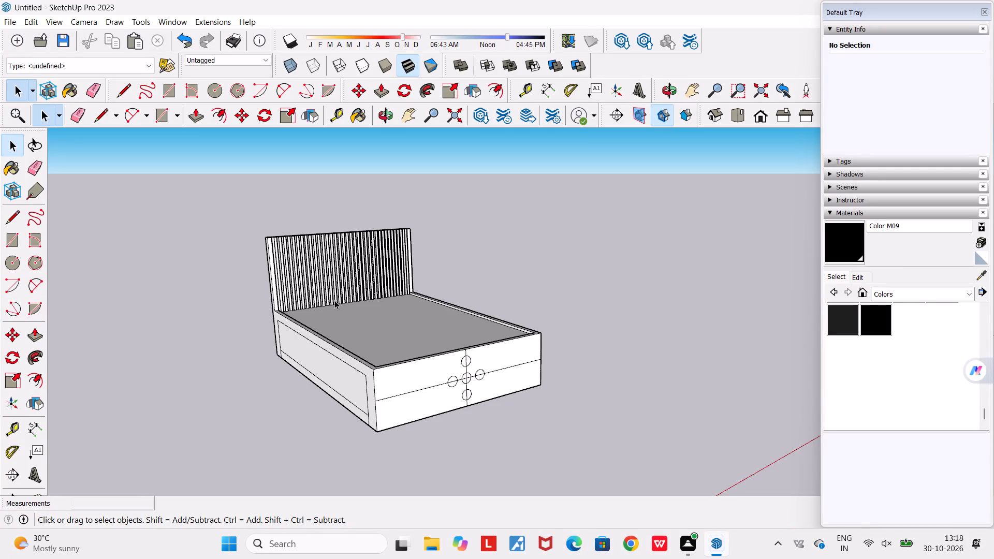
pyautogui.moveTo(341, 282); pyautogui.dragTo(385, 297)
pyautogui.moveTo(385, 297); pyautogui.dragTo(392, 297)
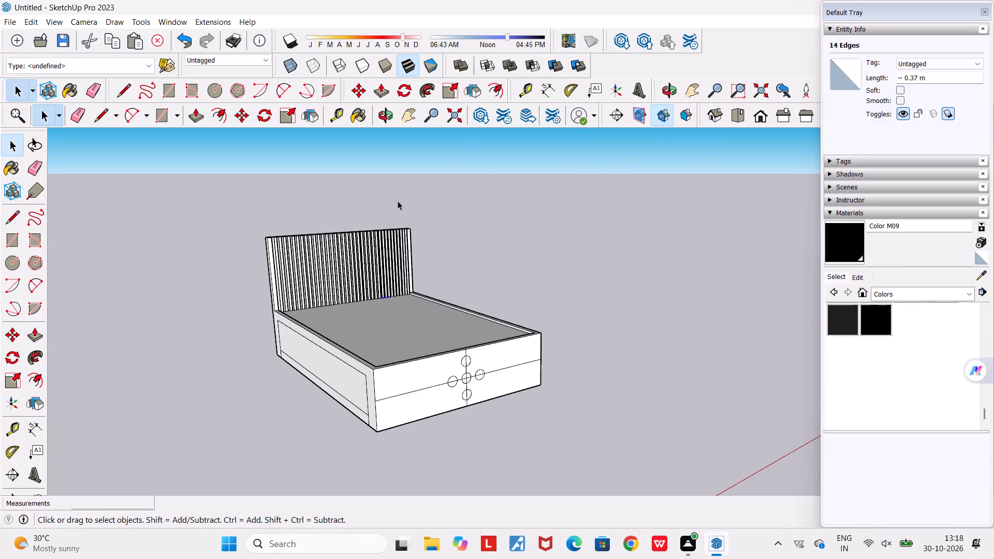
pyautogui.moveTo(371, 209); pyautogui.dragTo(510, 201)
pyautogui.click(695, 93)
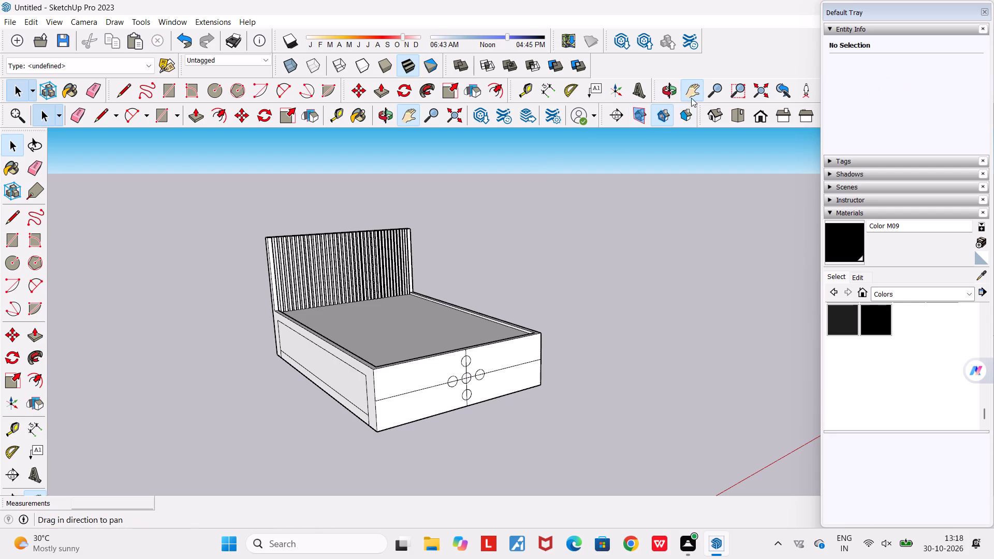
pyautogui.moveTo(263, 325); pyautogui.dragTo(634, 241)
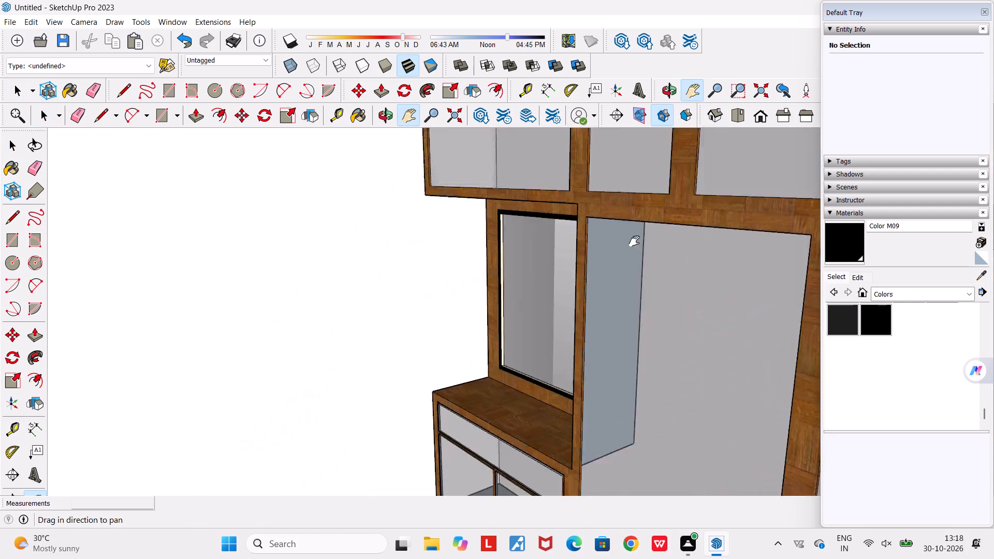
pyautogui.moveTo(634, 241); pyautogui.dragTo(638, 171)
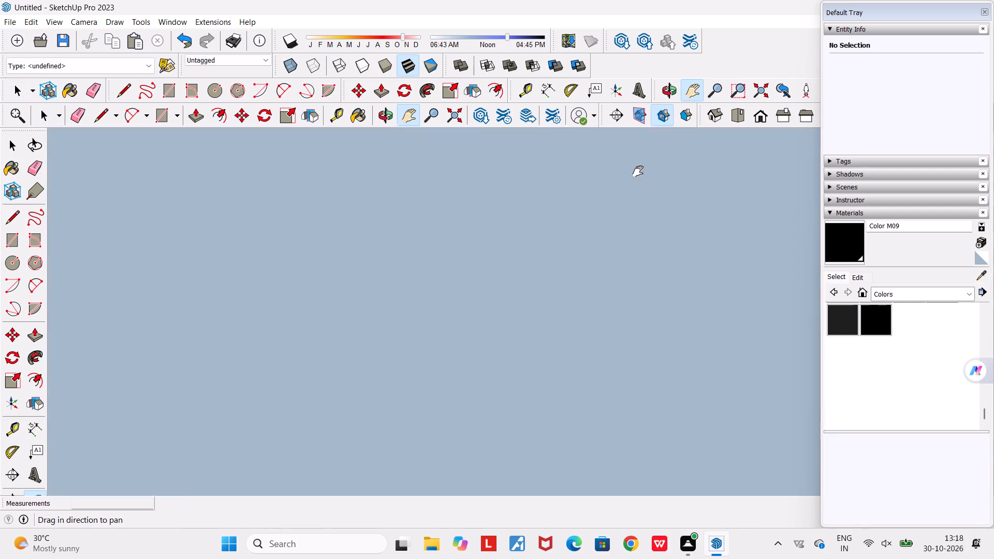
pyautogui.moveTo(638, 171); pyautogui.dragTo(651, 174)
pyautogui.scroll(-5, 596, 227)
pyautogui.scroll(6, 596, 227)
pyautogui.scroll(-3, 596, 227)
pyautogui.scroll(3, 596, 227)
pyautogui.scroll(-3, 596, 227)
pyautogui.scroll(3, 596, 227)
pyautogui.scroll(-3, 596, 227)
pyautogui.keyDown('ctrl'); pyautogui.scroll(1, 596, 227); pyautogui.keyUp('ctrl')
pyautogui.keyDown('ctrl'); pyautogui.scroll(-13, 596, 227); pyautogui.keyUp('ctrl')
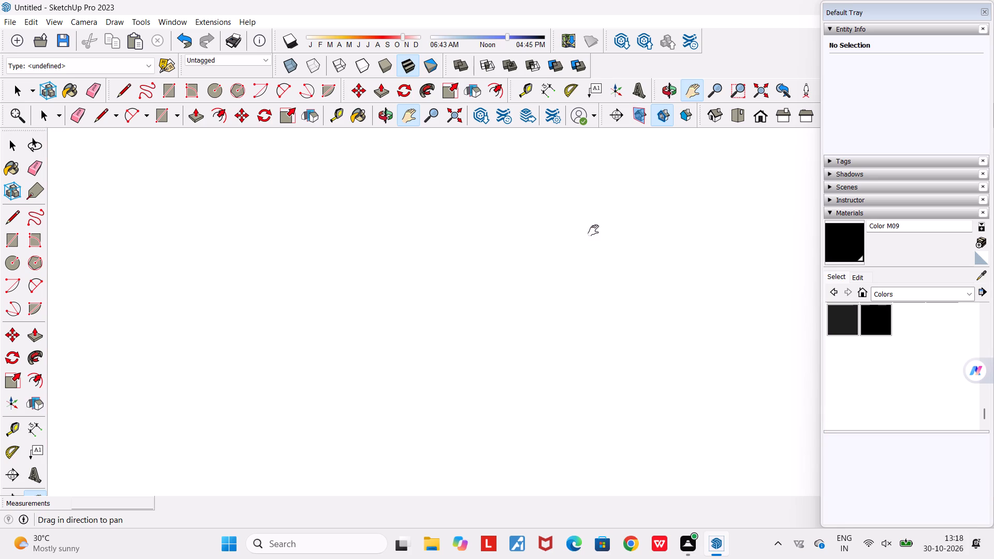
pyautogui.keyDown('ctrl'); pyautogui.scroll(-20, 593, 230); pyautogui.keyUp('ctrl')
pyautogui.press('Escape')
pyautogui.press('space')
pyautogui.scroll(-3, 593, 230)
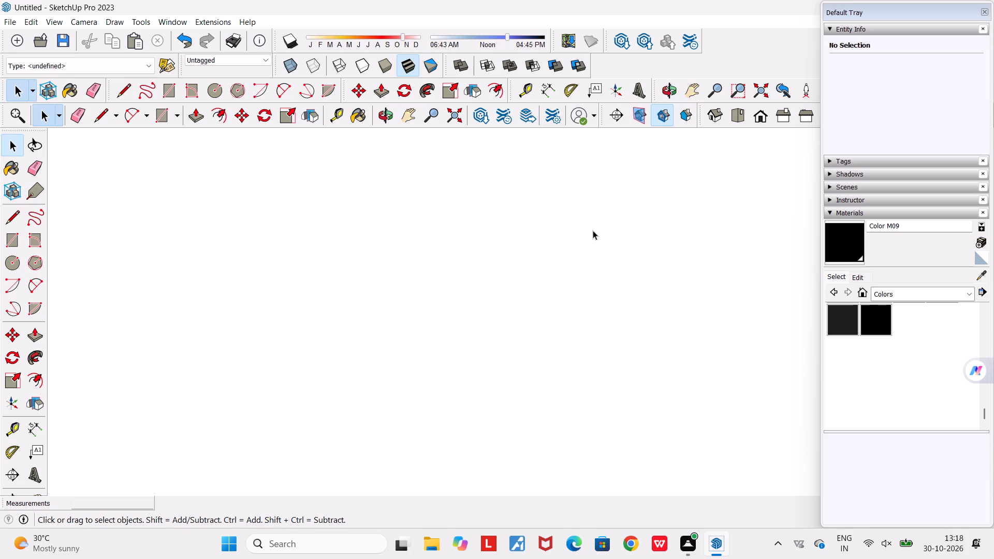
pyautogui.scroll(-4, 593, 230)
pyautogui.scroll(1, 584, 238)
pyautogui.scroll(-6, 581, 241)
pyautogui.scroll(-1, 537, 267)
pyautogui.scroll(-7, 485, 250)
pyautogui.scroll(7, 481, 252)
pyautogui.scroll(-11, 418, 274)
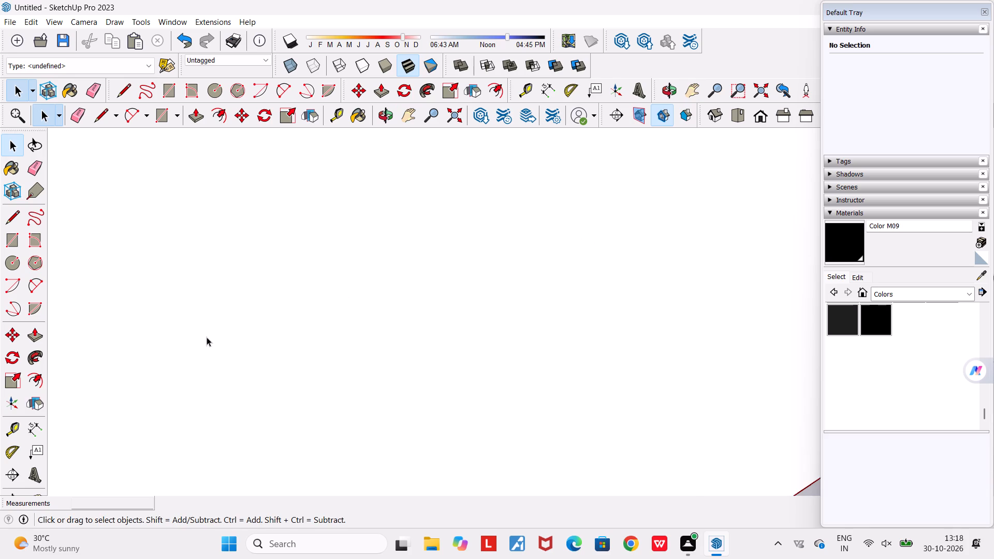
# Examine the whole house with the finished bed beside it, looking over the walls towards the wooden wardrobe unit.
pyautogui.scroll(-20, 207, 337)
pyautogui.scroll(-13, 207, 337)
pyautogui.scroll(-6, 241, 313)
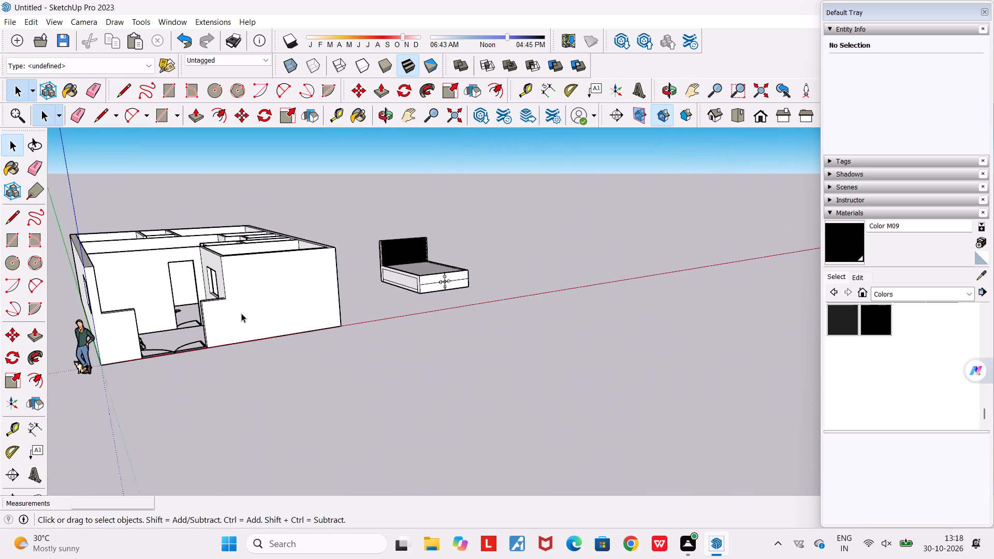
pyautogui.scroll(-1, 241, 313)
pyautogui.scroll(1, 172, 233)
pyautogui.scroll(7, 84, 238)
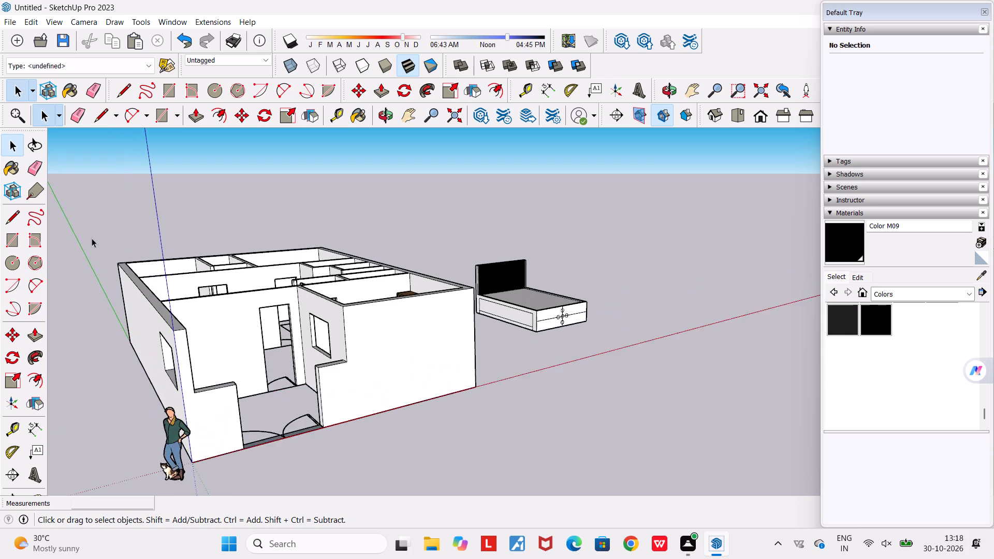
pyautogui.scroll(5, 92, 238)
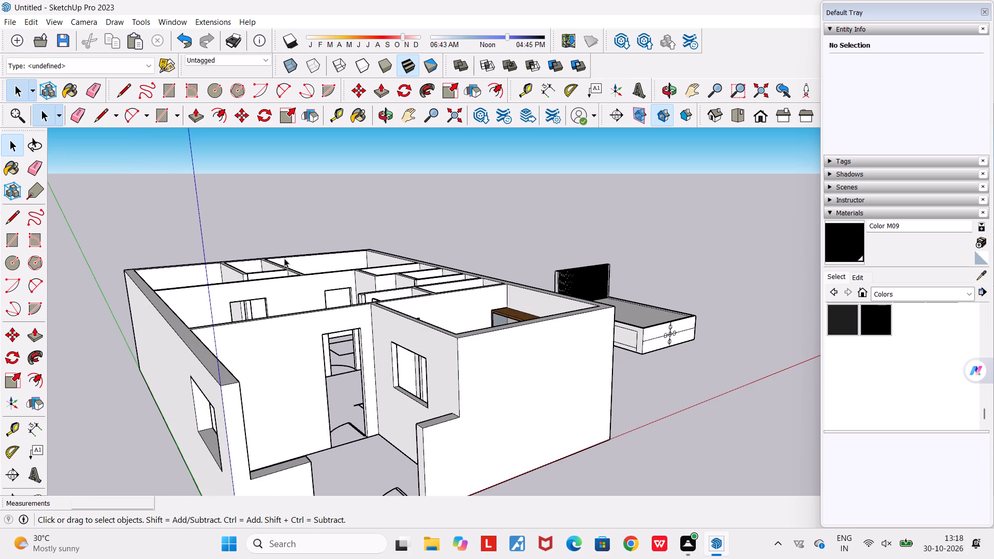
pyautogui.scroll(2, 326, 238)
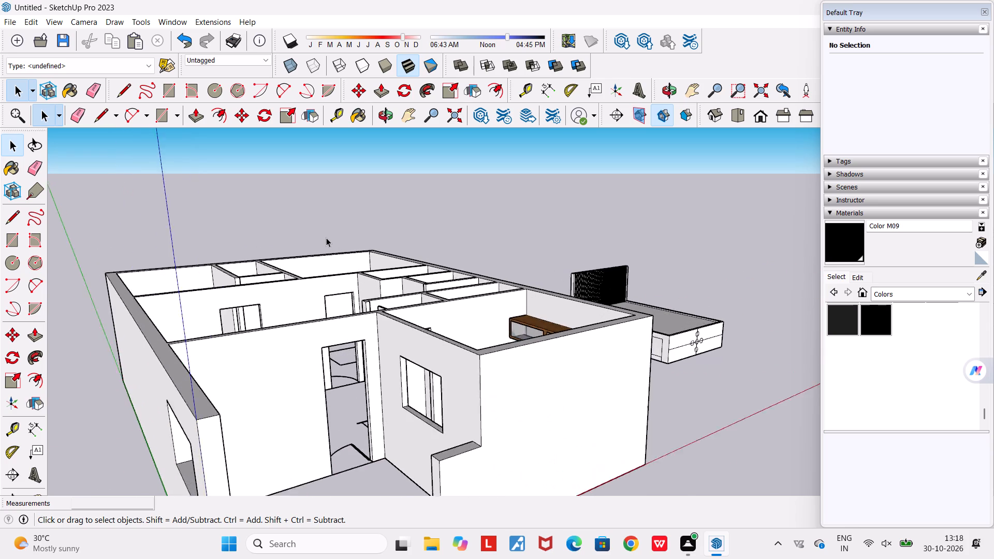
pyautogui.scroll(4, 326, 238)
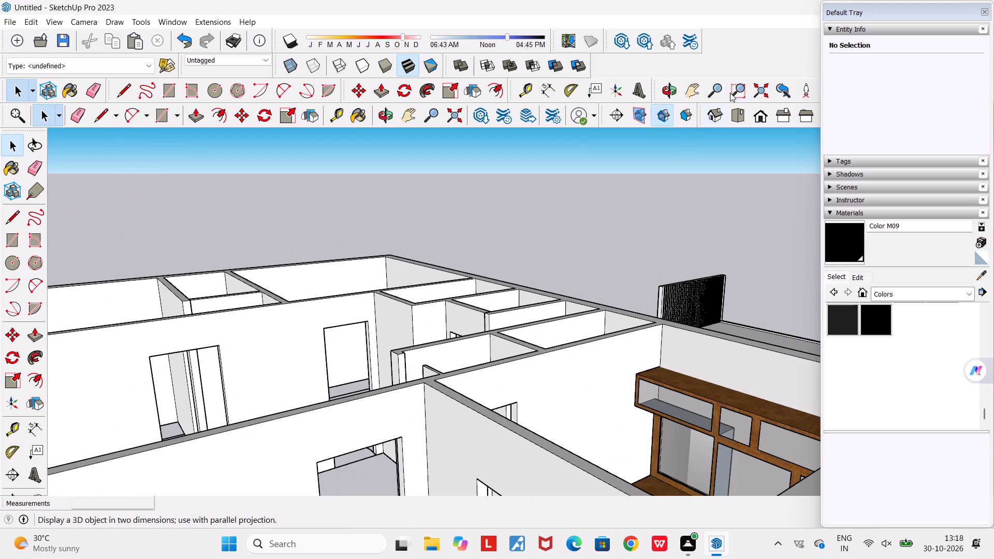
# Switch to the top view and examine the house layout, finding the front bedroom with the bed outline and wooden wardrobe.
pyautogui.click(732, 116)
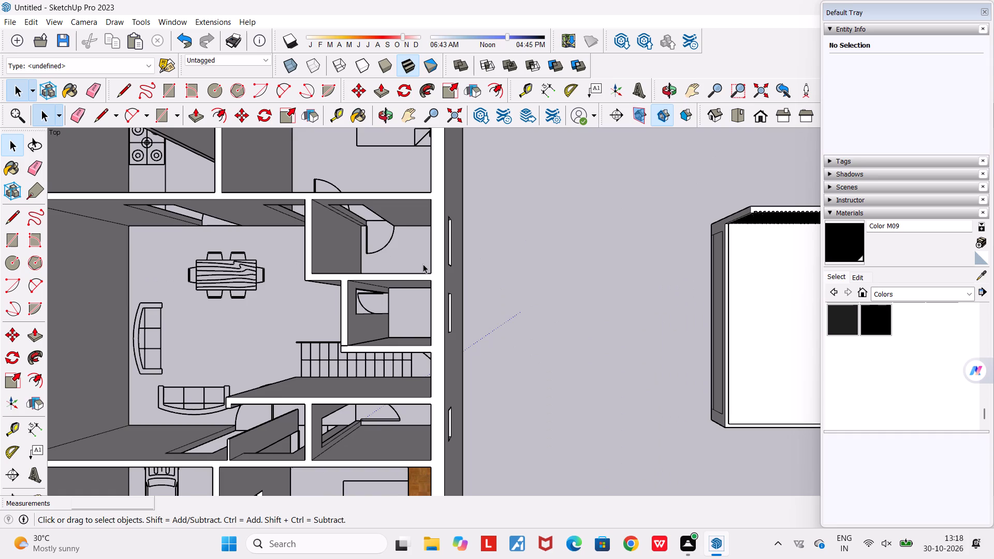
pyautogui.scroll(3, 422, 264)
pyautogui.scroll(-5, 422, 263)
pyautogui.scroll(-7, 222, 474)
pyautogui.scroll(5, 223, 401)
pyautogui.scroll(-2, 238, 367)
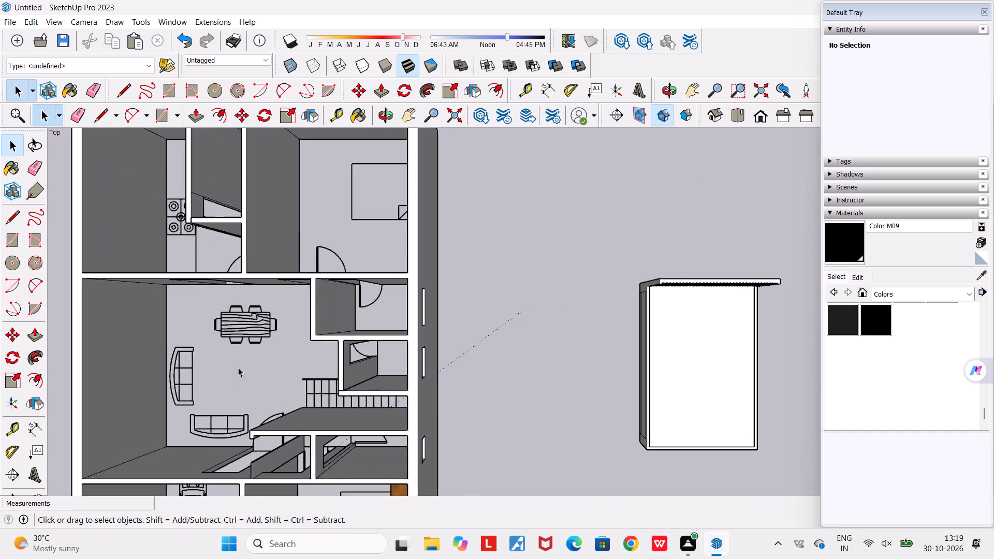
pyautogui.scroll(-16, 238, 367)
pyautogui.click(209, 470)
pyautogui.scroll(5, 209, 470)
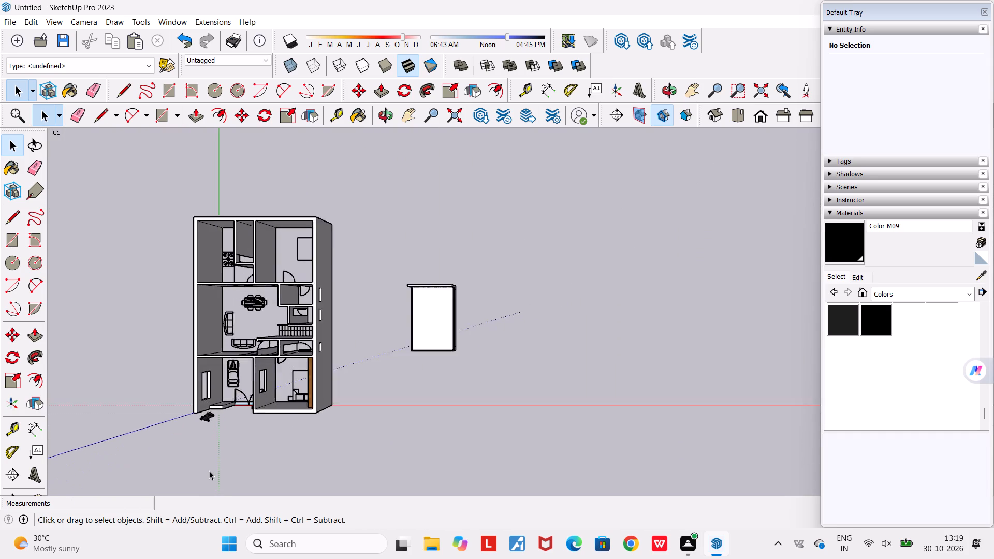
pyautogui.scroll(5, 209, 470)
pyautogui.scroll(14, 232, 410)
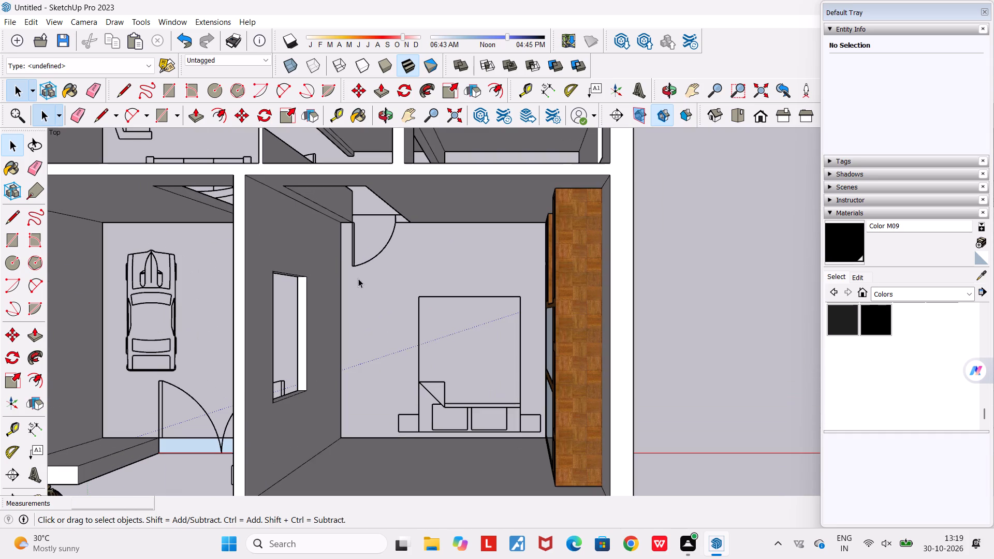
# Examine the front bedroom's bed outline, door and wardrobe from above, together with the adjoining car space and entrance.
pyautogui.click(683, 87)
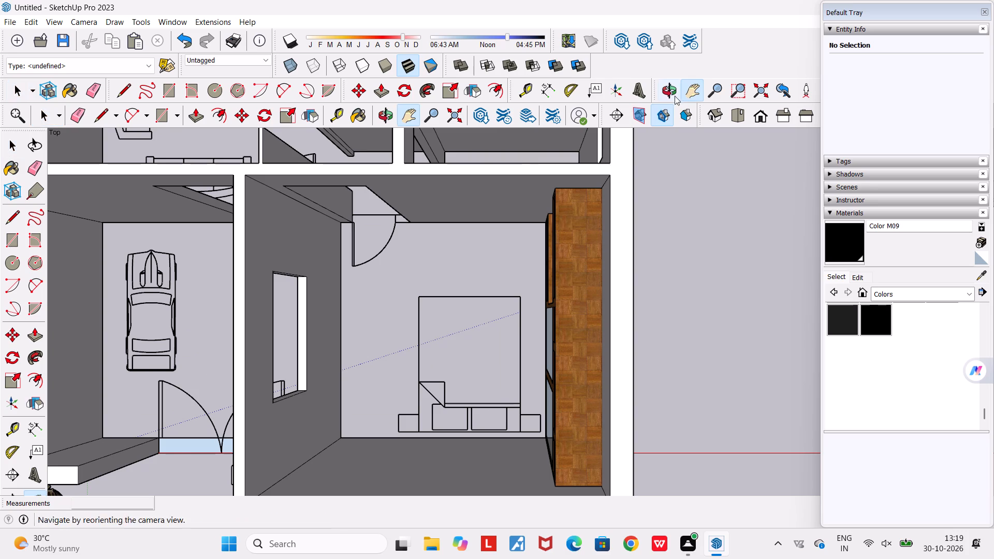
pyautogui.moveTo(540, 310); pyautogui.dragTo(737, 205)
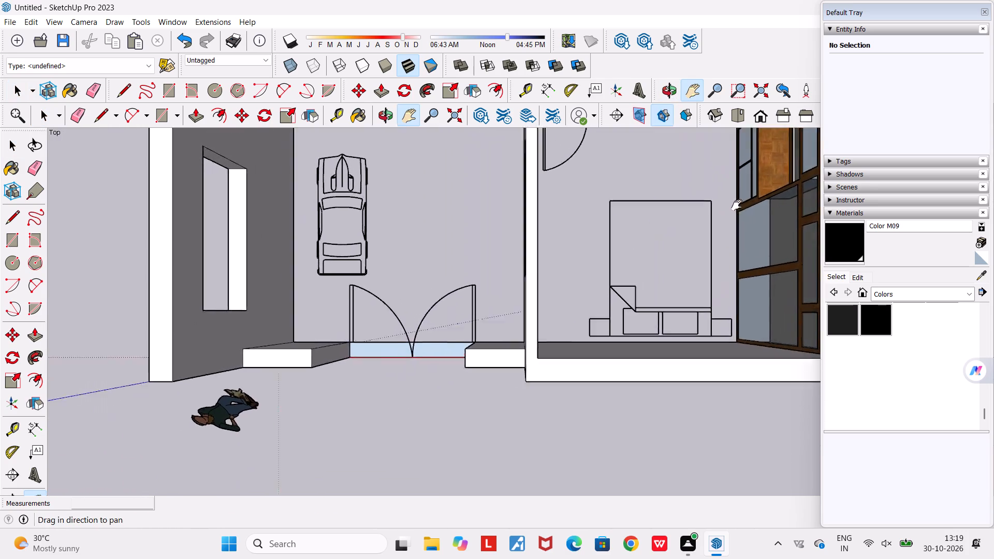
pyautogui.moveTo(737, 205); pyautogui.dragTo(253, 344)
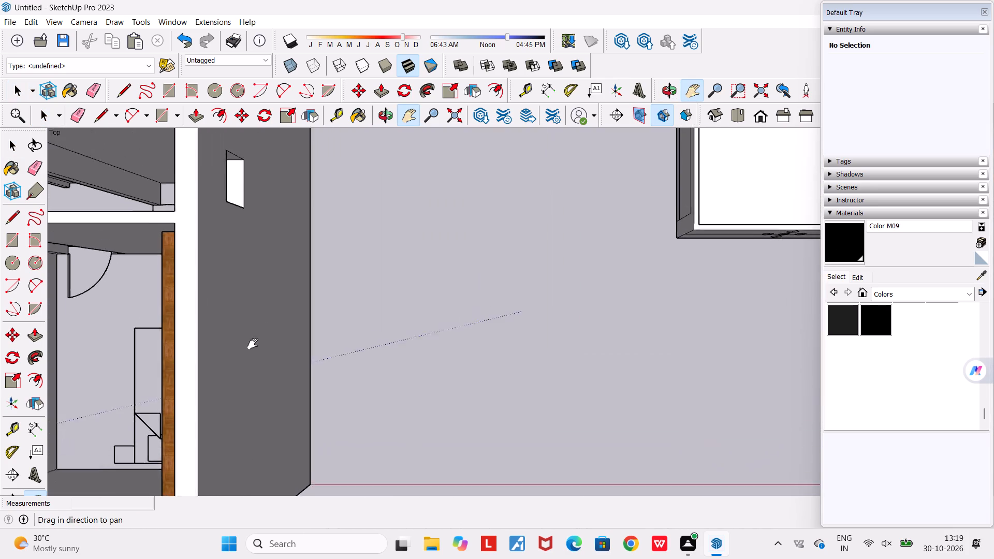
pyautogui.moveTo(253, 344); pyautogui.dragTo(668, 243)
pyautogui.moveTo(364, 539); pyautogui.dragTo(397, 532)
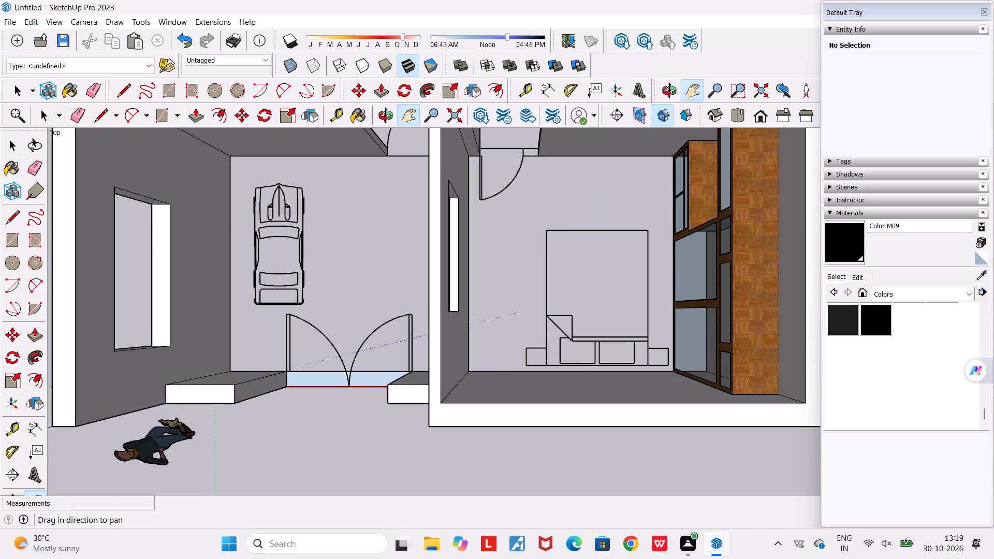
pyautogui.moveTo(397, 532); pyautogui.dragTo(501, 430)
pyautogui.moveTo(500, 387); pyautogui.dragTo(633, 418)
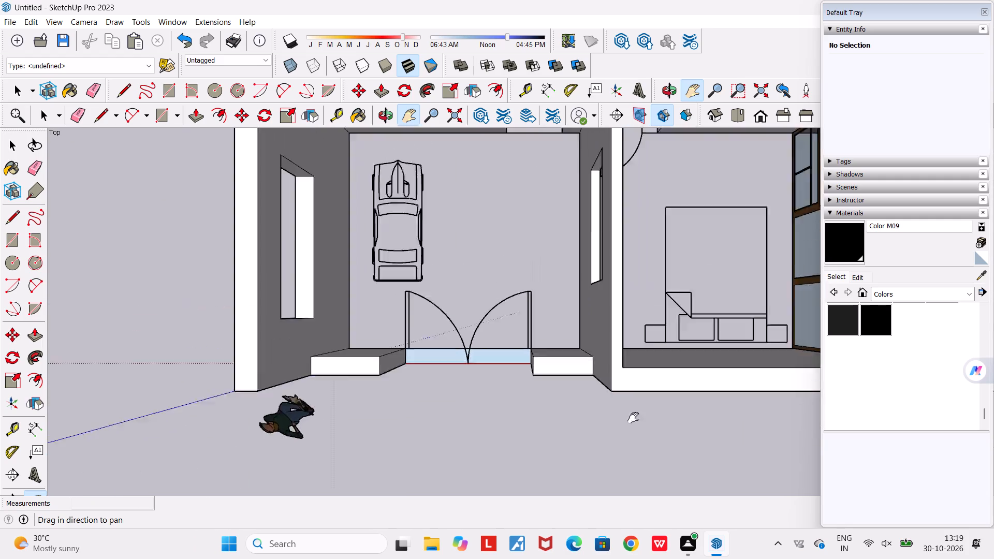
pyautogui.moveTo(633, 418); pyautogui.dragTo(526, 409)
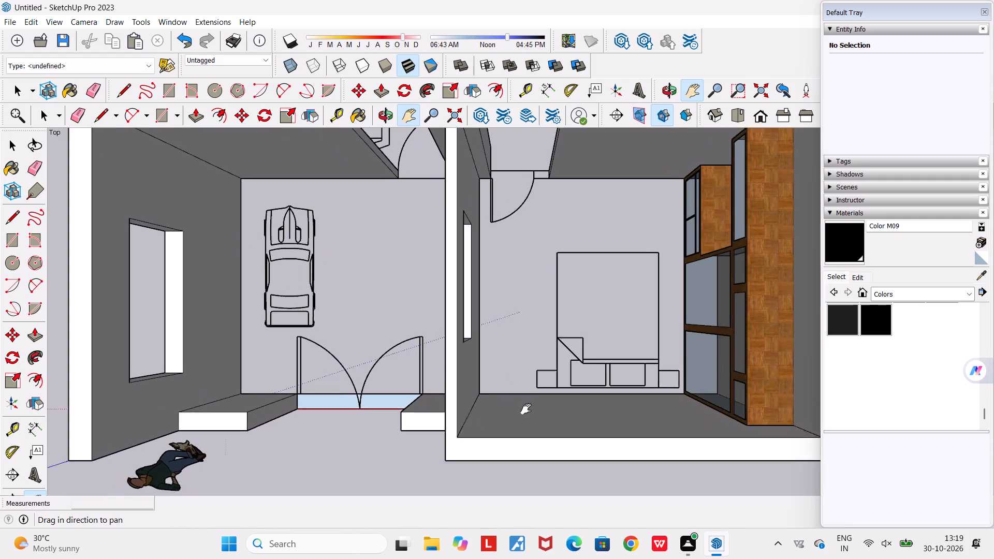
pyautogui.moveTo(526, 409); pyautogui.dragTo(530, 409)
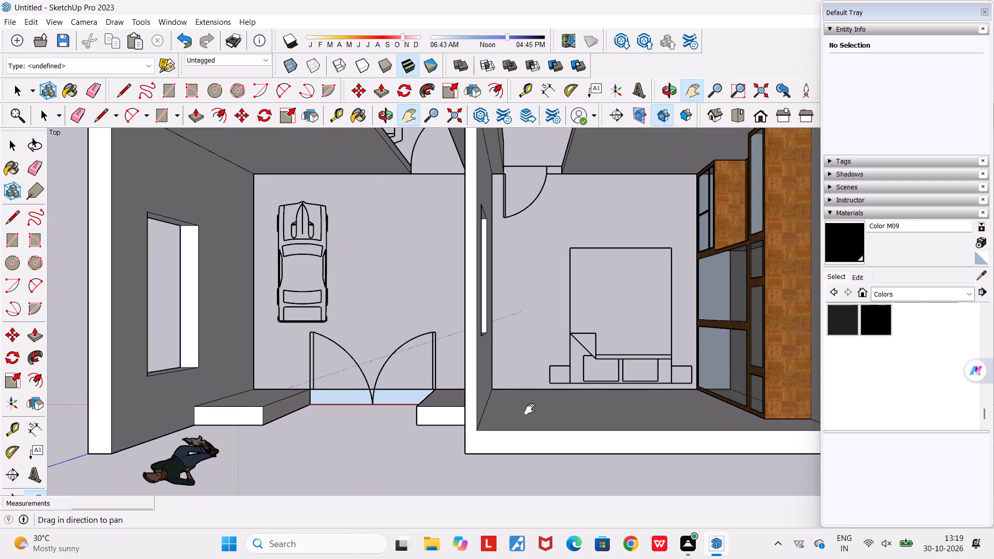
pyautogui.moveTo(530, 409); pyautogui.dragTo(490, 428)
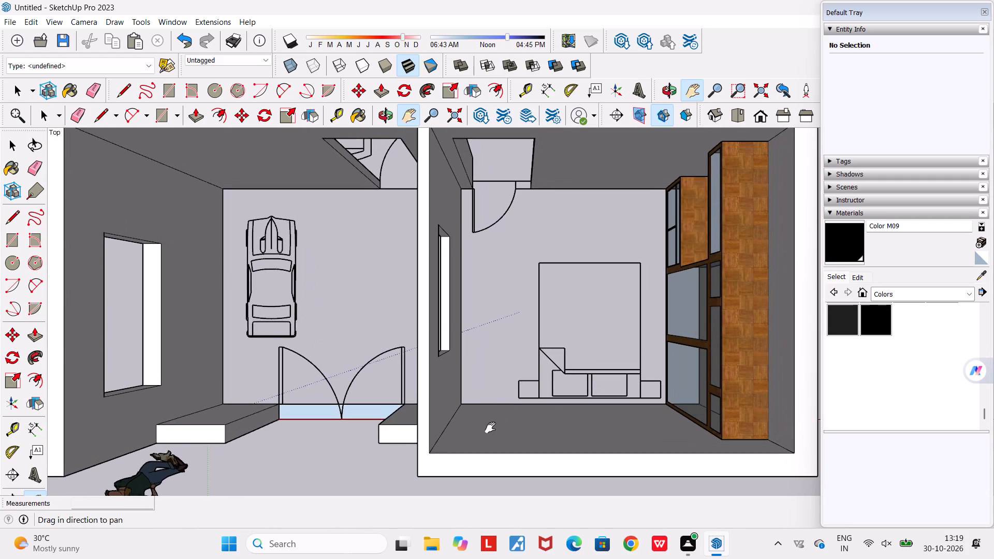
pyautogui.moveTo(490, 428); pyautogui.dragTo(517, 448)
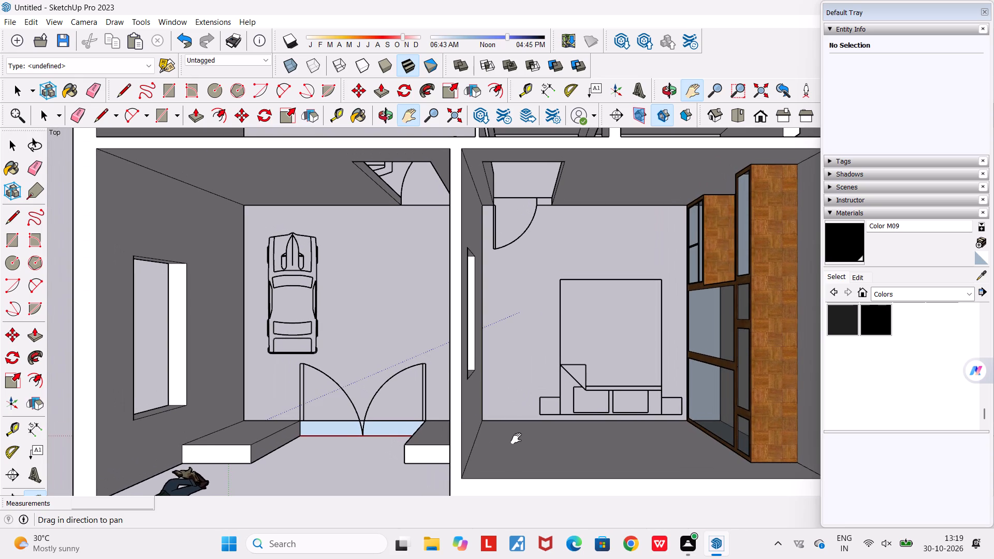
pyautogui.moveTo(366, 274); pyautogui.dragTo(369, 281)
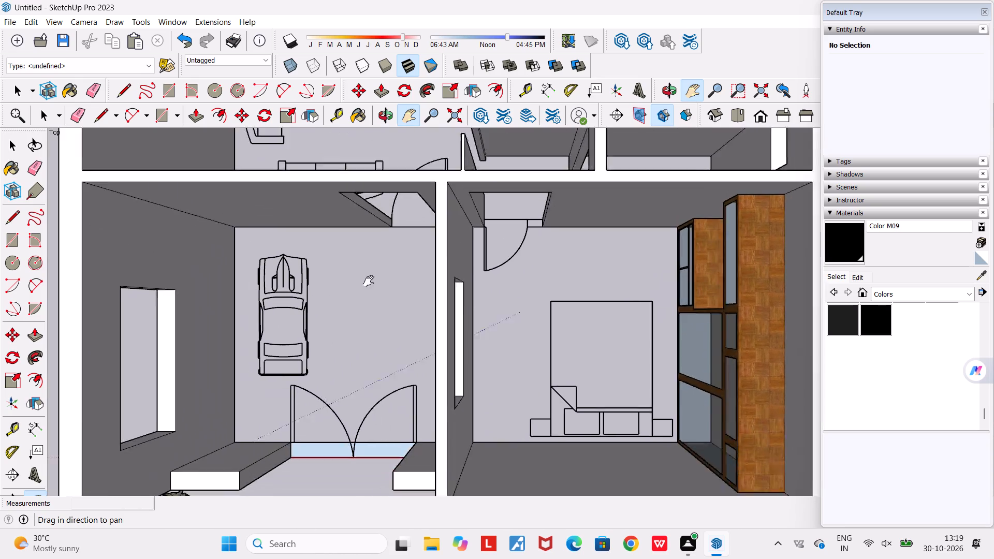
pyautogui.moveTo(369, 281); pyautogui.dragTo(341, 251)
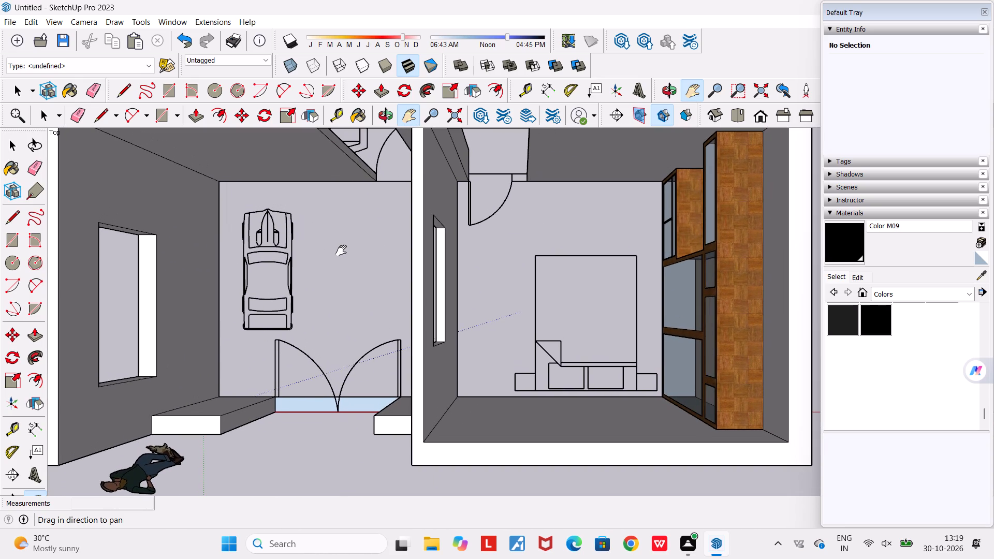
pyautogui.moveTo(341, 251); pyautogui.dragTo(327, 295)
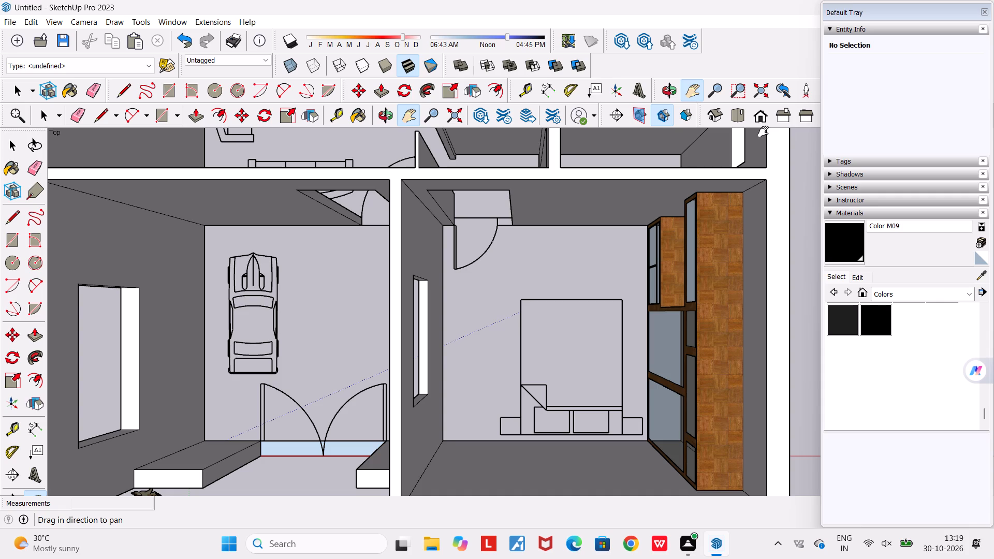
pyautogui.scroll(-7, 763, 131)
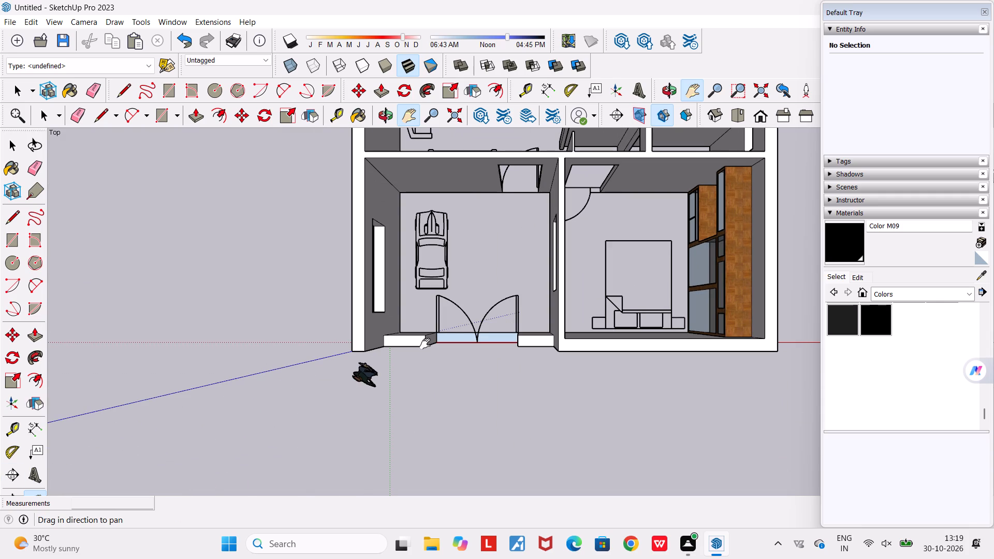
# Measure across the double-door entrance opening at the front of the car space with the Tape Measure.
pyautogui.doubleClick(288, 260)
pyautogui.scroll(-10, 288, 260)
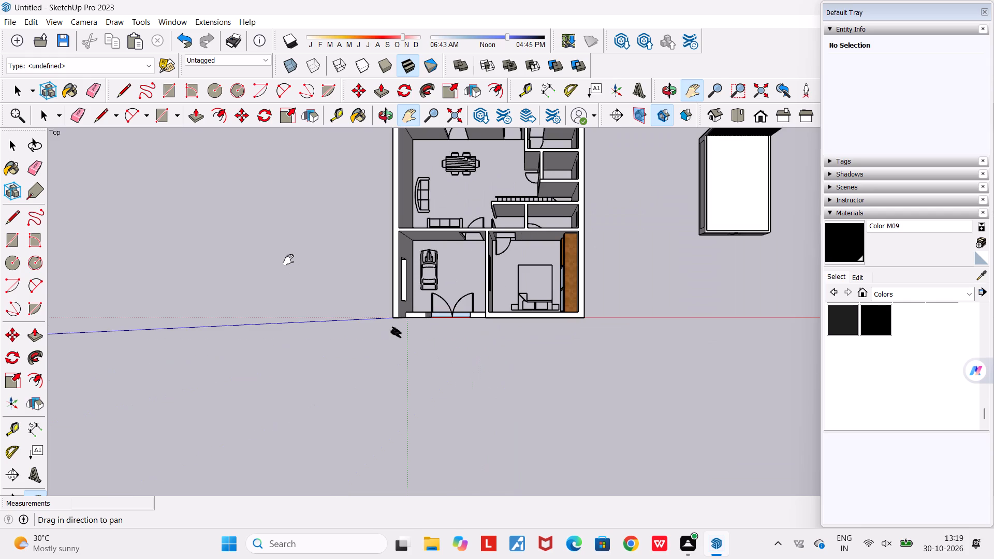
pyautogui.press('Escape')
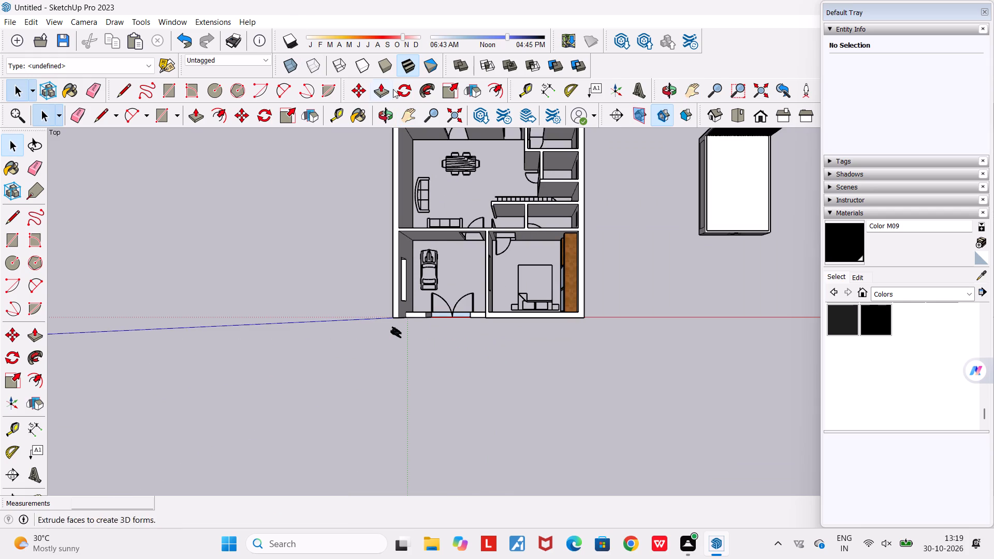
pyautogui.click(523, 91)
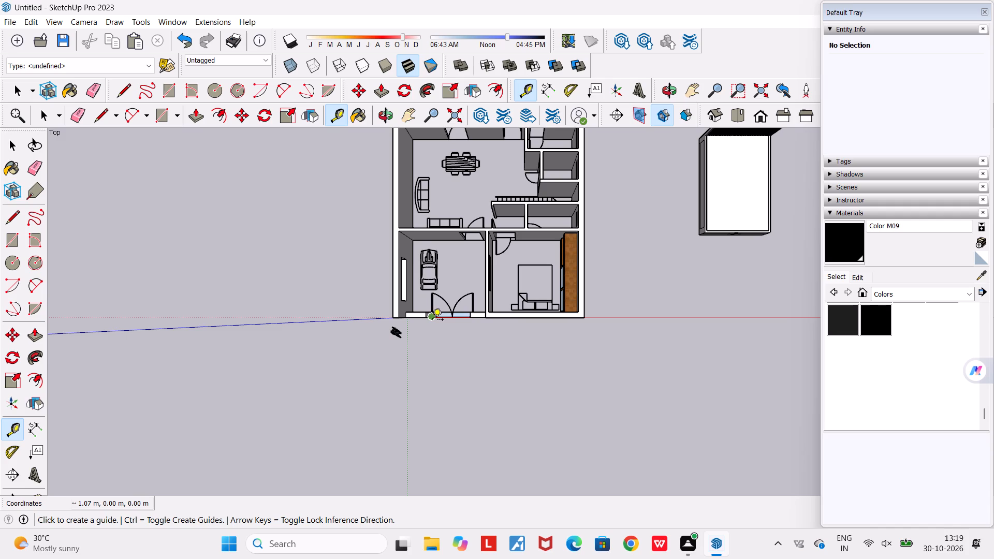
pyautogui.moveTo(434, 315); pyautogui.dragTo(466, 324)
pyautogui.press('Escape')
pyautogui.press('Escape')
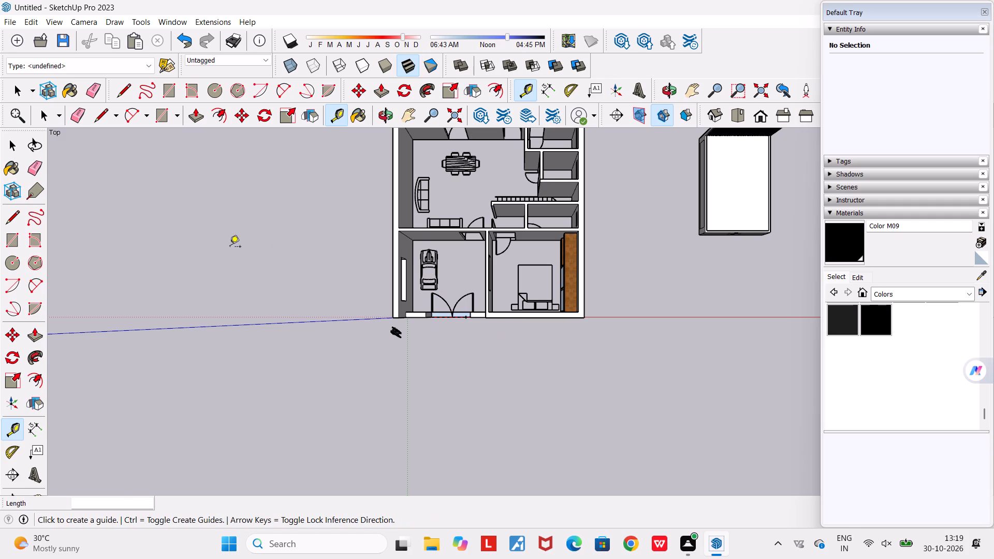
pyautogui.click(230, 247)
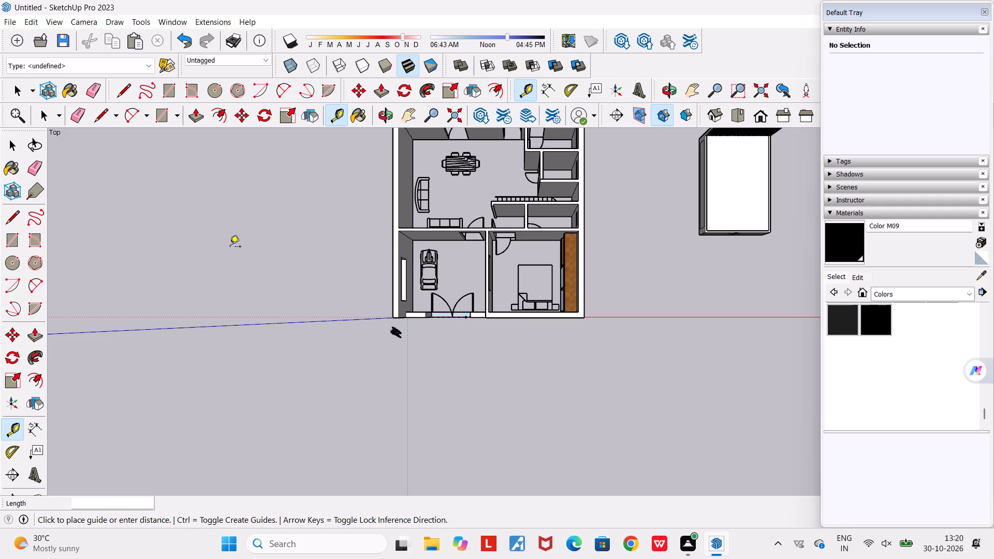
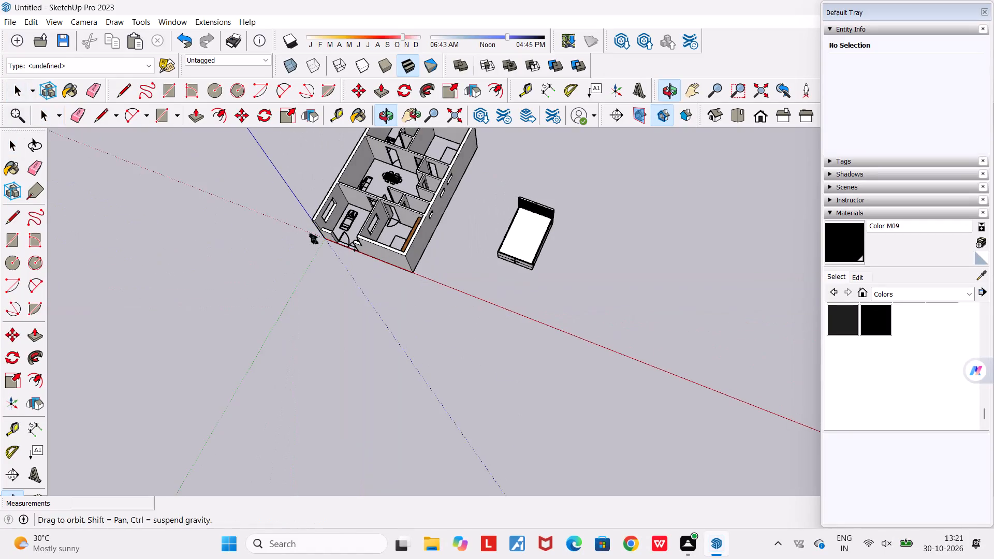
# Examine the front bedroom from above the walls, closing in on the wooden wardrobe unit and its shelf compartments.
pyautogui.scroll(4, 530, 213)
pyautogui.moveTo(270, 315); pyautogui.dragTo(609, 349, button='middle')
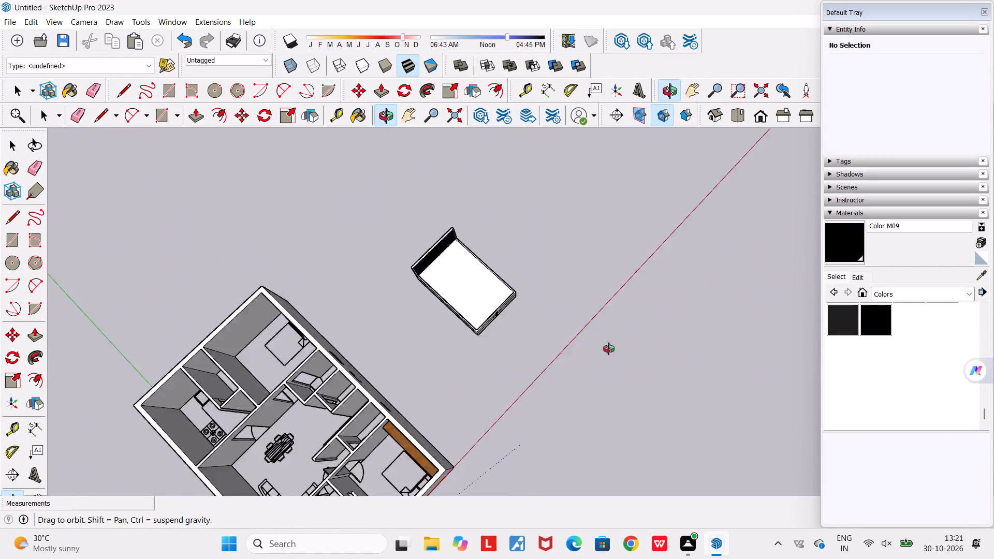
pyautogui.moveTo(609, 349); pyautogui.dragTo(611, 273, button='middle')
pyautogui.scroll(-2, 611, 273)
pyautogui.scroll(3, 529, 392)
pyautogui.moveTo(468, 468); pyautogui.dragTo(534, 321, button='middle')
pyautogui.scroll(3, 529, 365)
pyautogui.scroll(1, 497, 401)
pyautogui.moveTo(496, 404); pyautogui.dragTo(501, 468, button='middle')
pyautogui.scroll(5, 536, 403)
pyautogui.moveTo(536, 403); pyautogui.dragTo(625, 380, button='middle')
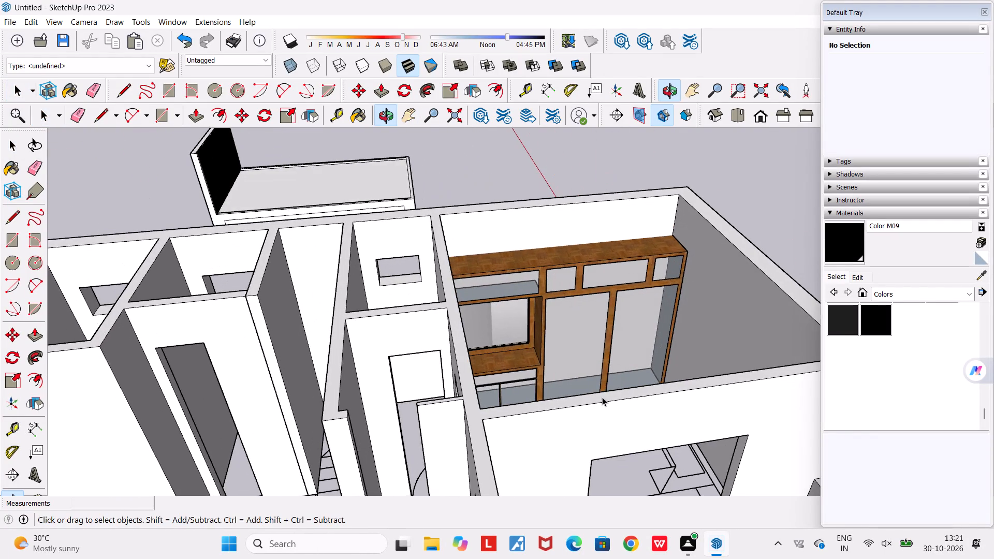
pyautogui.scroll(1, 588, 400)
pyautogui.moveTo(582, 395); pyautogui.dragTo(526, 402, button='middle')
pyautogui.scroll(2, 602, 357)
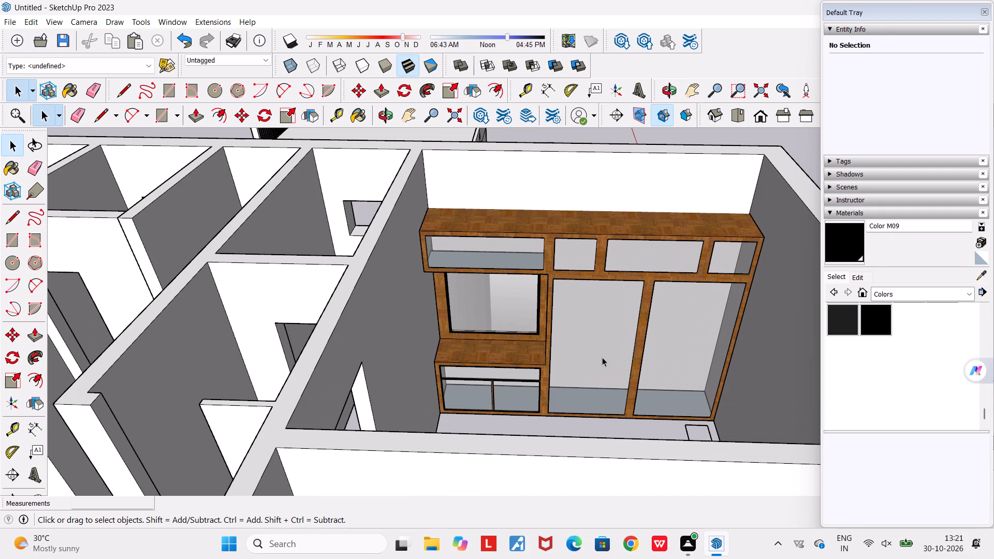
# Examine the bed beside the house, selecting its recessed top face and viewing the slatted headboard and side panel up close.
pyautogui.moveTo(602, 357); pyautogui.dragTo(227, 389, button='middle')
pyautogui.scroll(-4, 227, 389)
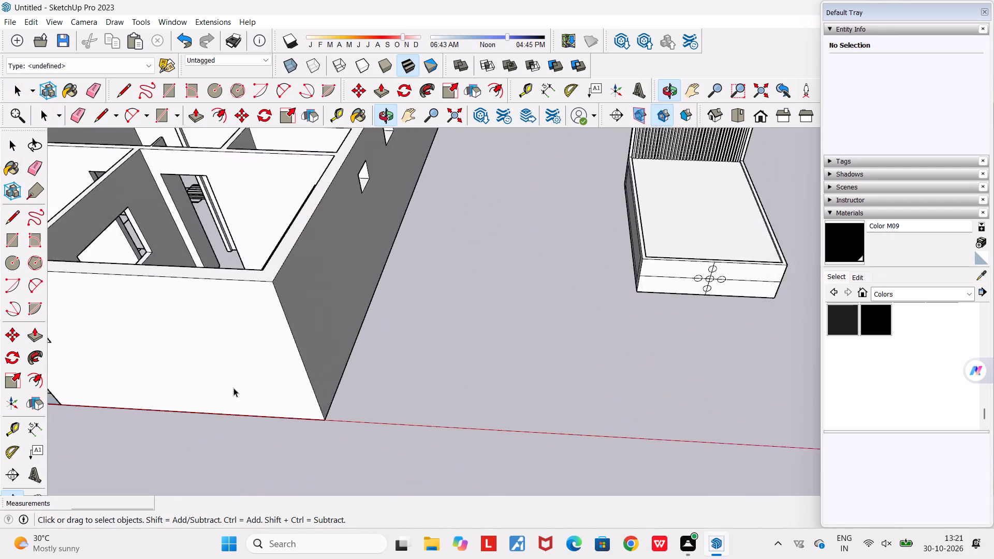
pyautogui.scroll(-5, 233, 388)
pyautogui.moveTo(542, 271); pyautogui.dragTo(393, 193, button='middle')
pyautogui.scroll(6, 566, 229)
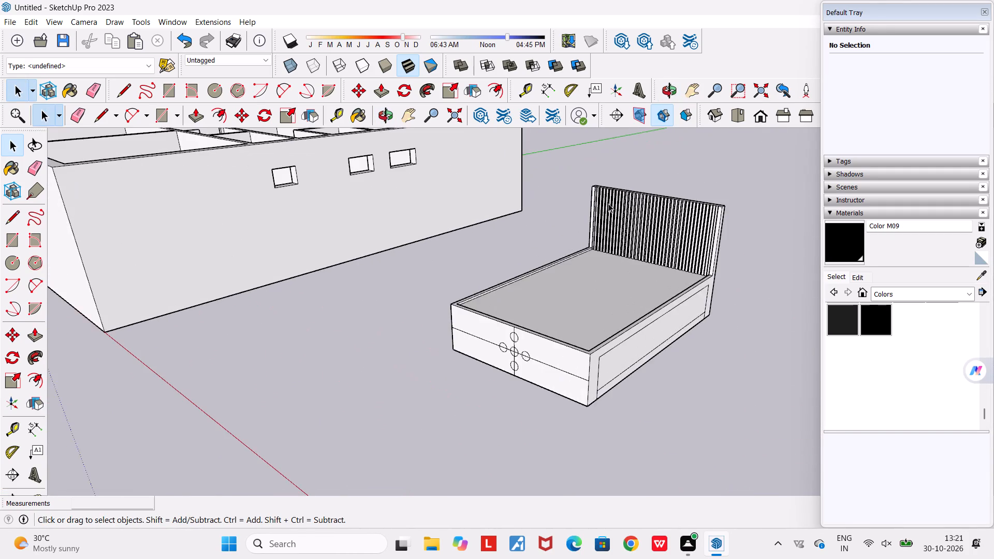
pyautogui.scroll(3, 608, 203)
pyautogui.scroll(-4, 611, 207)
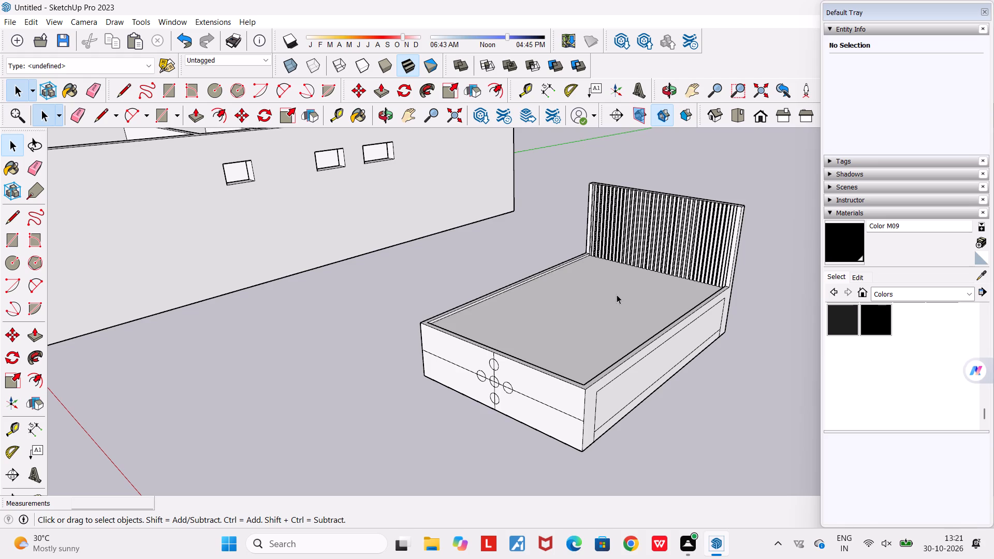
pyautogui.click(617, 295)
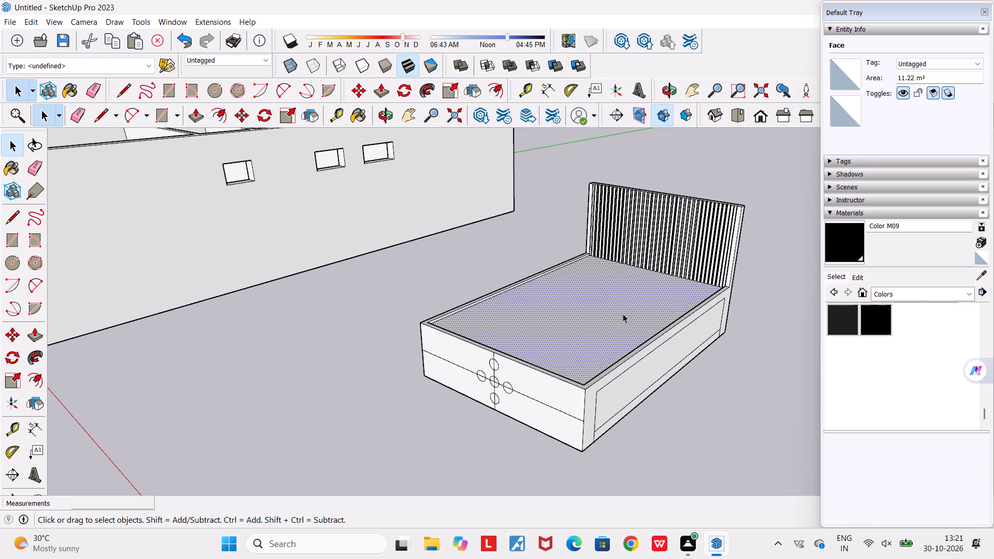
pyautogui.scroll(8, 695, 254)
pyautogui.moveTo(709, 218); pyautogui.dragTo(633, 253, button='middle')
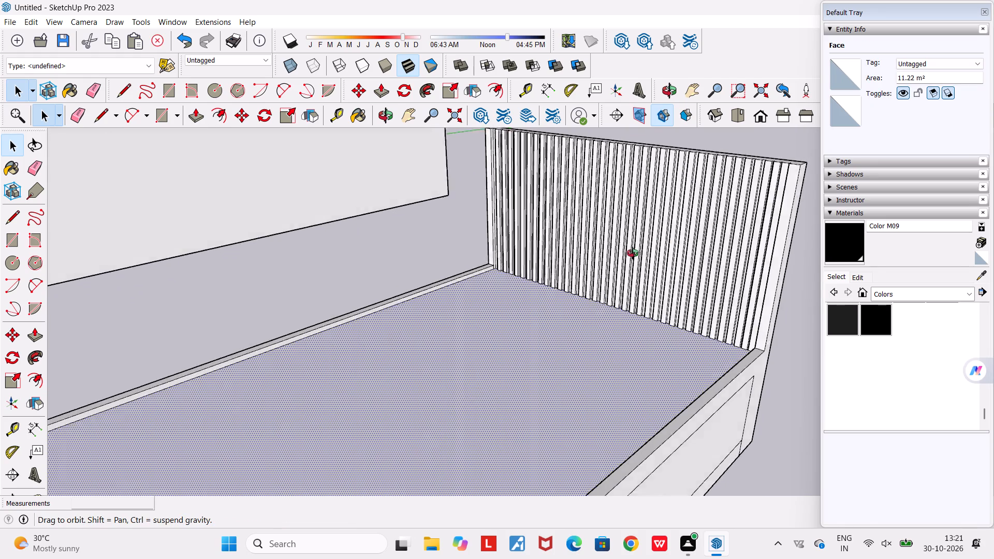
pyautogui.moveTo(633, 253); pyautogui.dragTo(504, 252, button='middle')
pyautogui.scroll(-4, 504, 252)
pyautogui.moveTo(575, 308); pyautogui.dragTo(661, 253, button='middle')
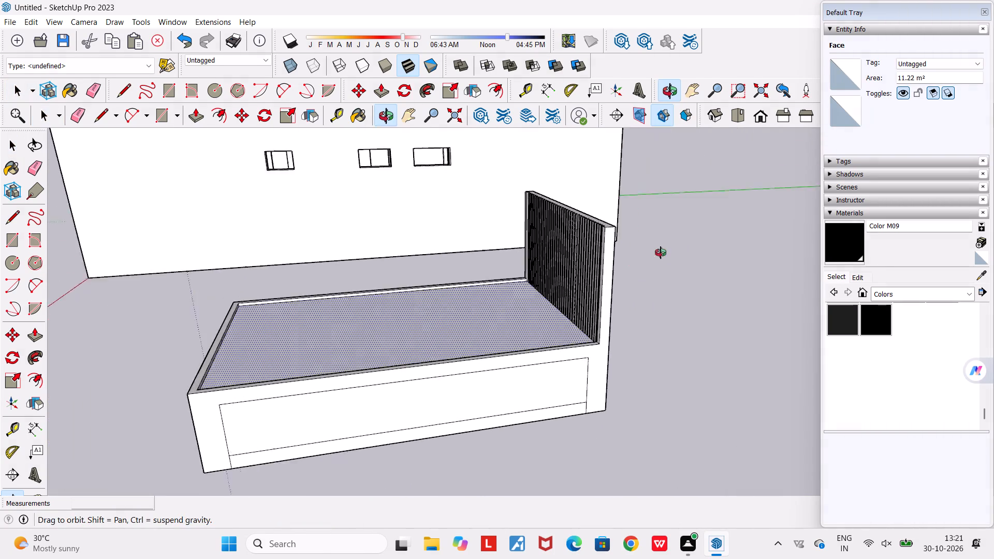
pyautogui.moveTo(661, 253); pyautogui.dragTo(778, 232, button='middle')
# Examine the bed from its front and far side, together with the whole house from above and at ground level.
pyautogui.scroll(-2, 778, 232)
pyautogui.scroll(-3, 664, 268)
pyautogui.moveTo(586, 325); pyautogui.dragTo(836, 346, button='middle')
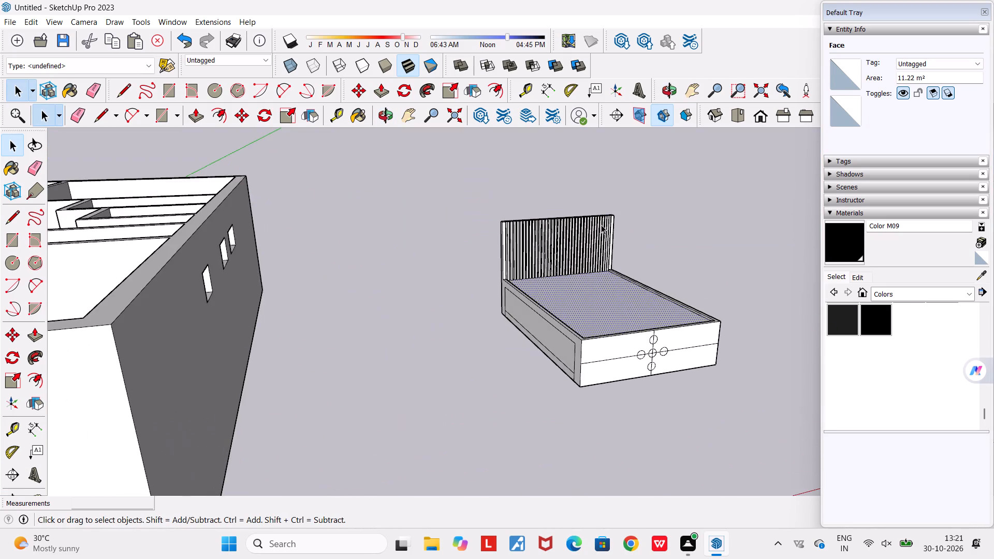
pyautogui.scroll(9, 582, 209)
pyautogui.moveTo(602, 314); pyautogui.dragTo(777, 313, button='middle')
pyautogui.scroll(1, 686, 313)
pyautogui.scroll(-7, 777, 313)
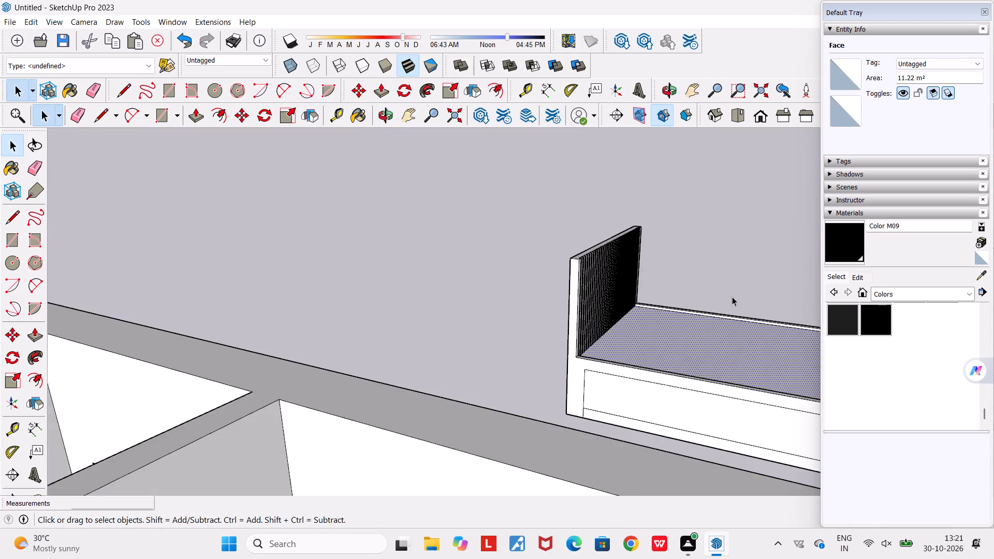
pyautogui.scroll(-4, 732, 297)
pyautogui.moveTo(697, 326); pyautogui.dragTo(470, 376, button='middle')
pyautogui.scroll(-9, 470, 376)
pyautogui.moveTo(595, 428); pyautogui.dragTo(542, 428, button='middle')
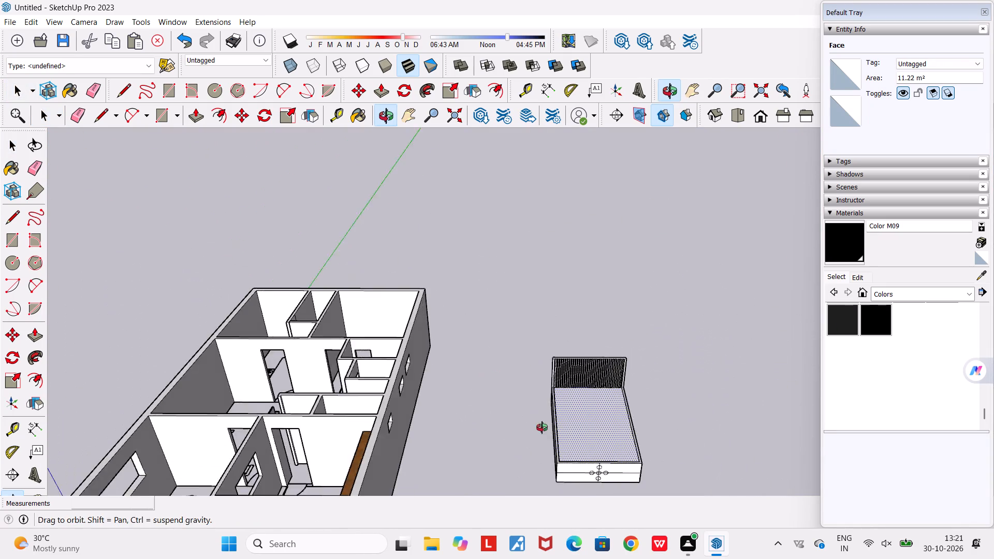
pyautogui.moveTo(542, 428); pyautogui.dragTo(462, 423, button='middle')
pyautogui.scroll(-5, 462, 423)
pyautogui.moveTo(479, 484); pyautogui.dragTo(436, 365, button='middle')
pyautogui.scroll(-1, 437, 365)
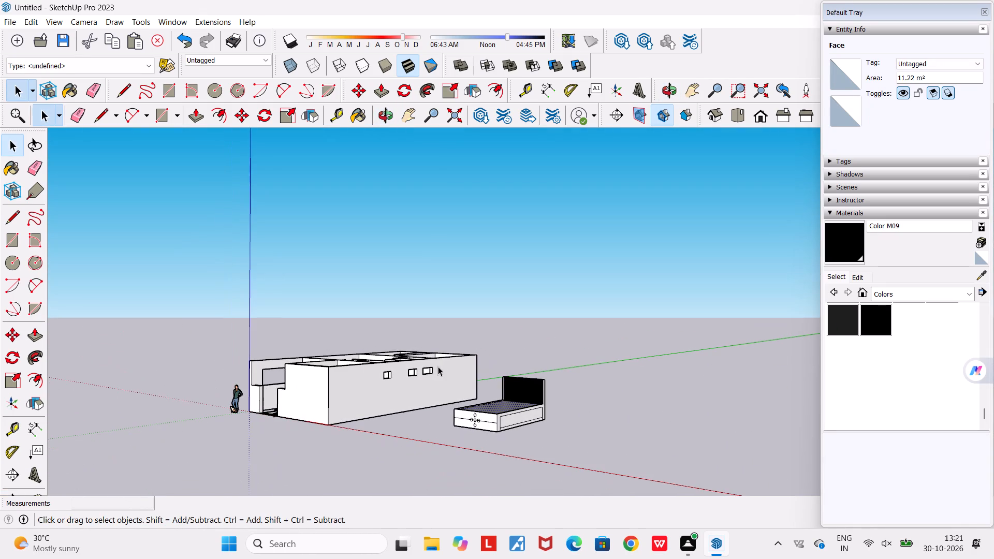
pyautogui.scroll(5, 508, 423)
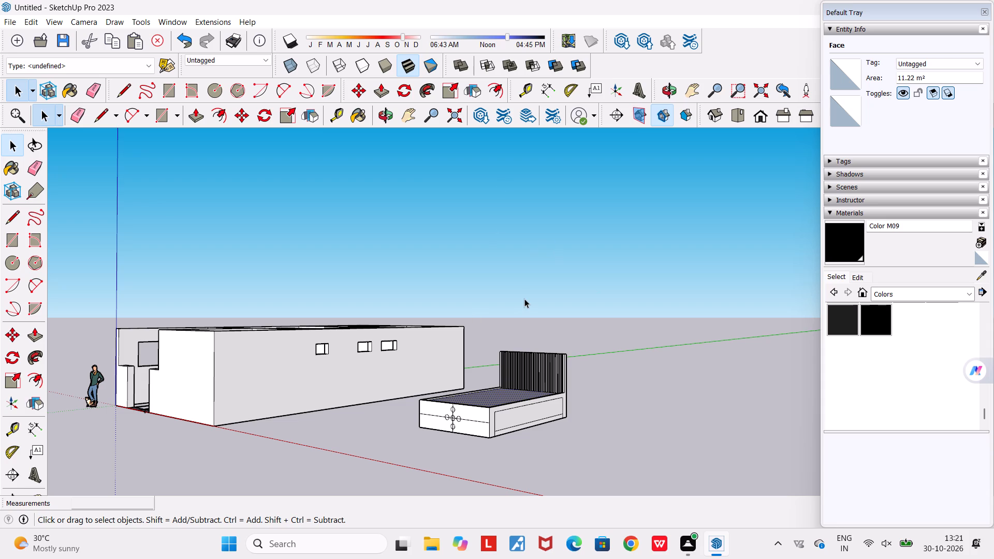
# Save the model in the Documents folder as a SketchUp file named TINKU 4.
pyautogui.hotkey('ctrl', 's')
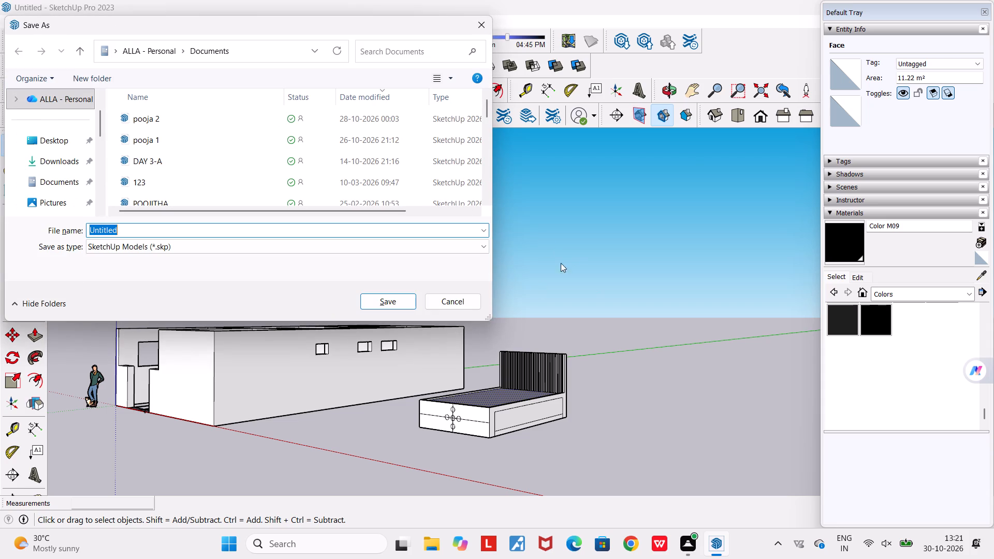
pyautogui.click(696, 175)
pyautogui.press('t')
pyautogui.press('BackSpace')
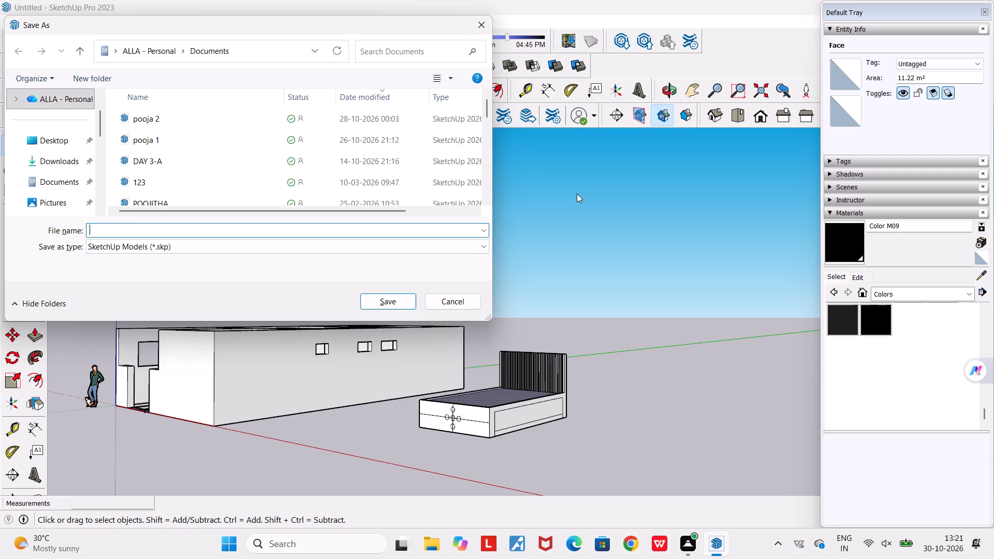
pyautogui.write('TINKU')
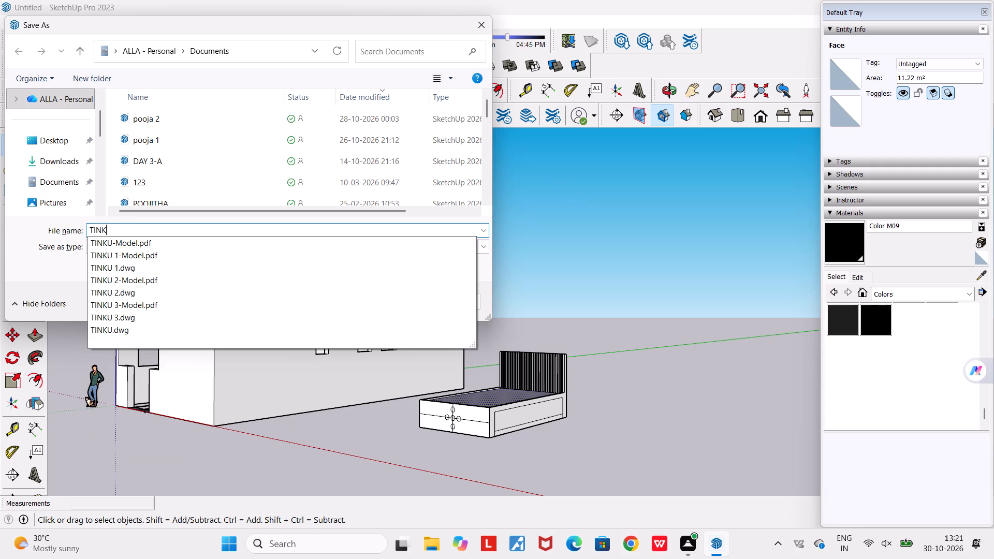
pyautogui.press('space')
pyautogui.press('4')
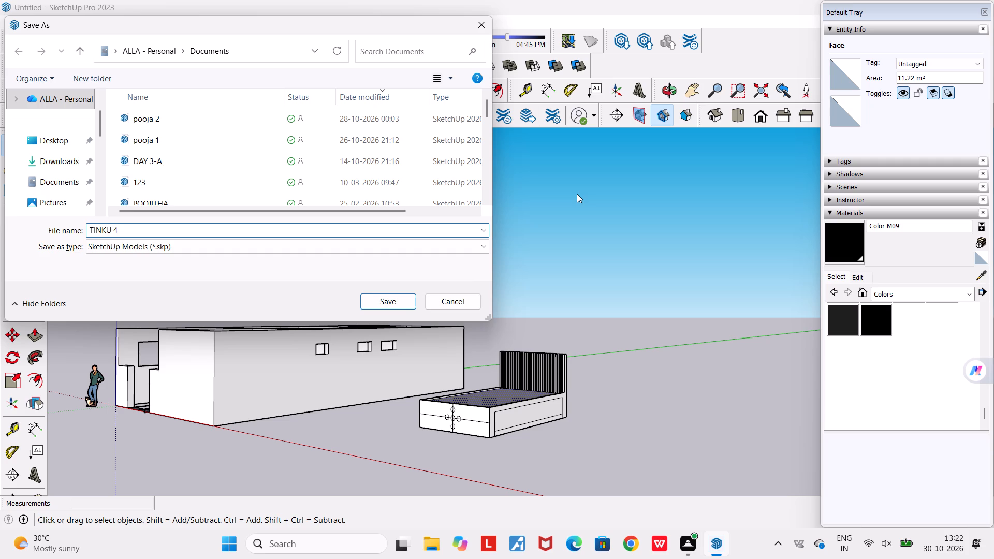
pyautogui.click(395, 301)
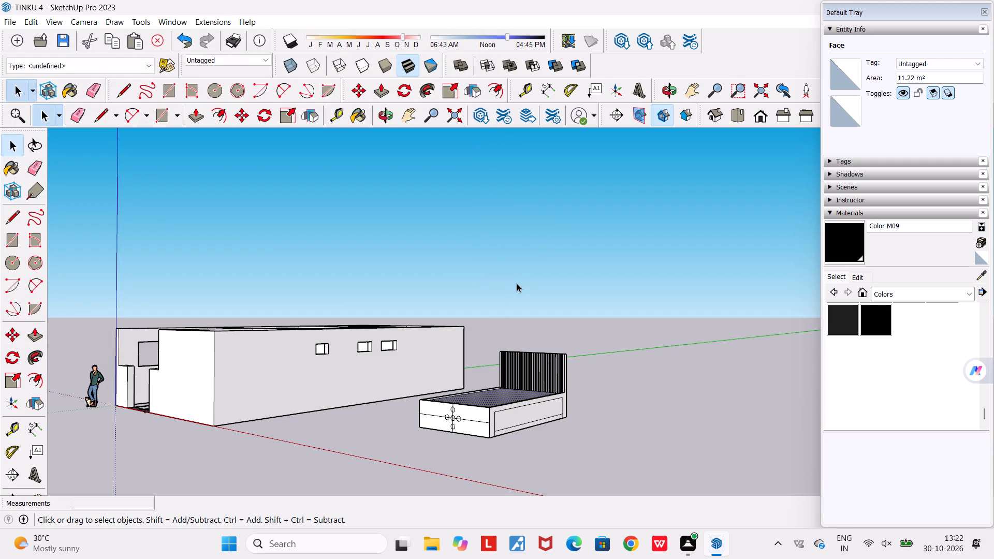
# Examine the whole house and the bed beside it from a raised viewpoint, looking over the walls into the rooms.
pyautogui.scroll(-4, 517, 283)
pyautogui.moveTo(543, 377); pyautogui.dragTo(564, 399, button='middle')
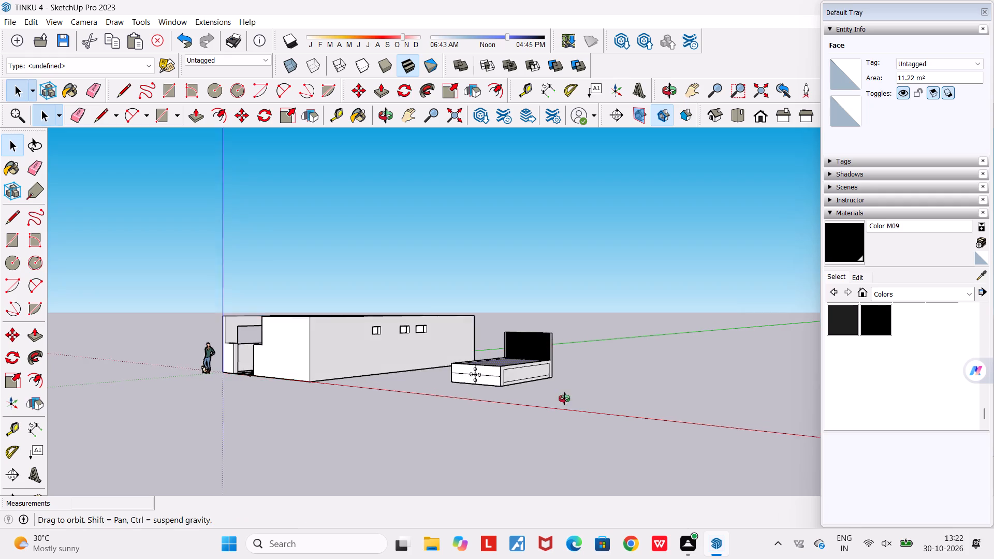
pyautogui.moveTo(564, 399); pyautogui.dragTo(576, 483, button='middle')
pyautogui.scroll(-1, 561, 478)
pyautogui.scroll(3, 486, 433)
pyautogui.moveTo(486, 432); pyautogui.dragTo(547, 468, button='middle')
pyautogui.scroll(2, 520, 435)
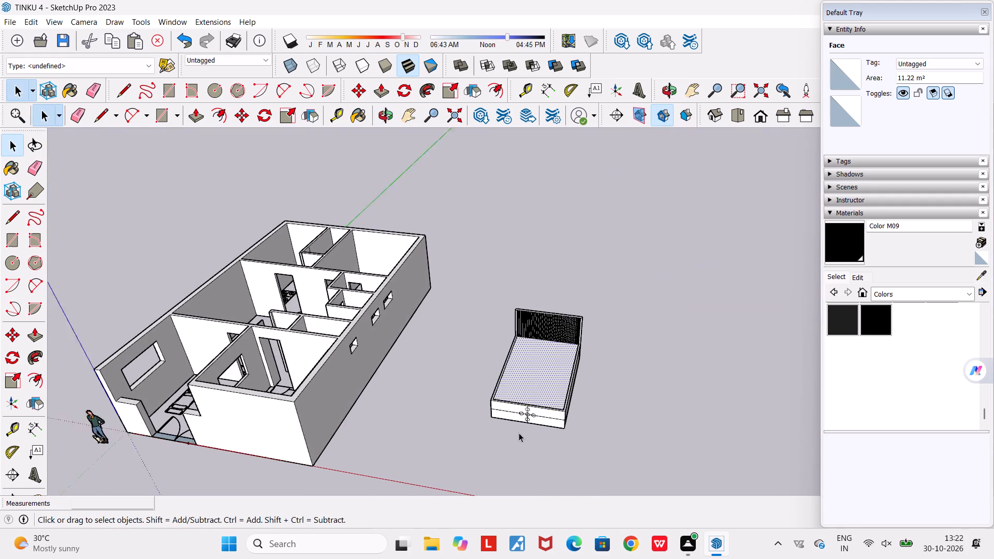
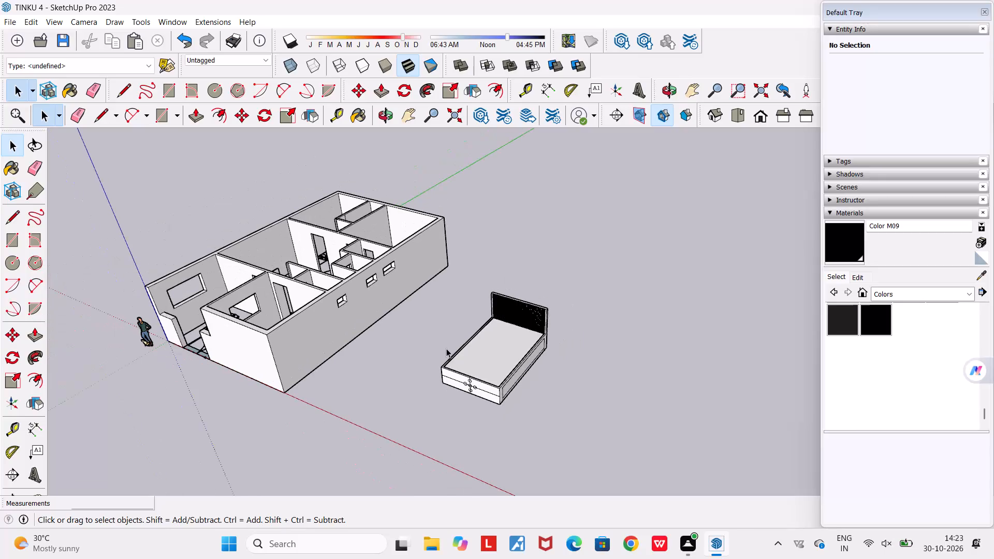
# Examine the bed from its front and above, box-selecting the whole bed beside the house and clearing the selection.
pyautogui.scroll(2, 446, 348)
pyautogui.moveTo(452, 342); pyautogui.dragTo(490, 395, button='middle')
pyautogui.scroll(3, 511, 374)
pyautogui.moveTo(512, 370); pyautogui.dragTo(593, 264, button='middle')
pyautogui.moveTo(423, 204); pyautogui.dragTo(451, 239)
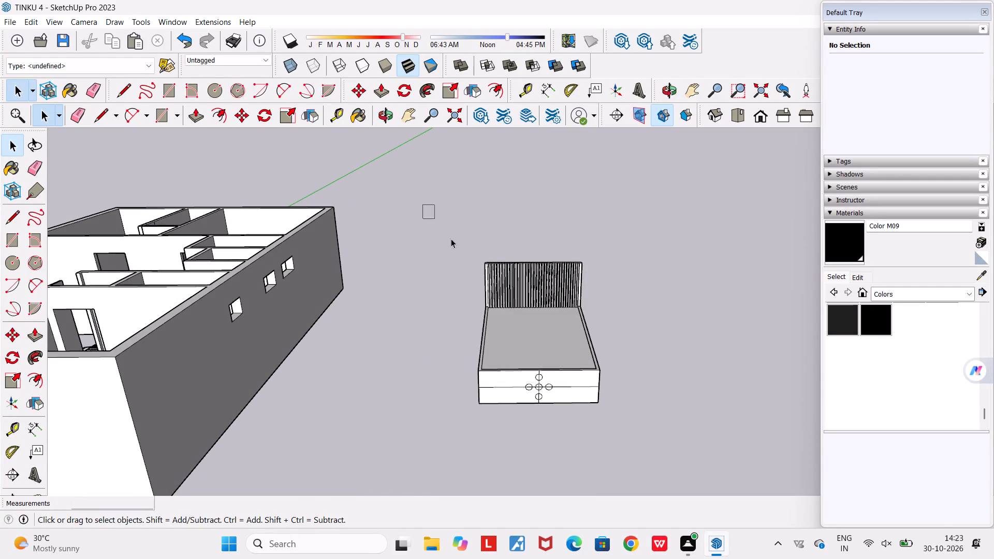
pyautogui.moveTo(451, 239); pyautogui.dragTo(710, 528)
pyautogui.click(730, 405)
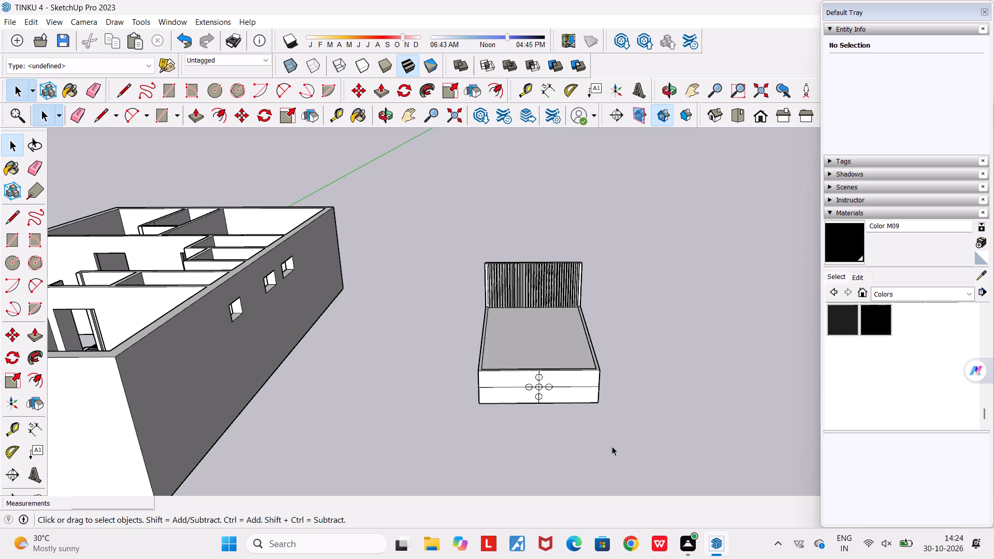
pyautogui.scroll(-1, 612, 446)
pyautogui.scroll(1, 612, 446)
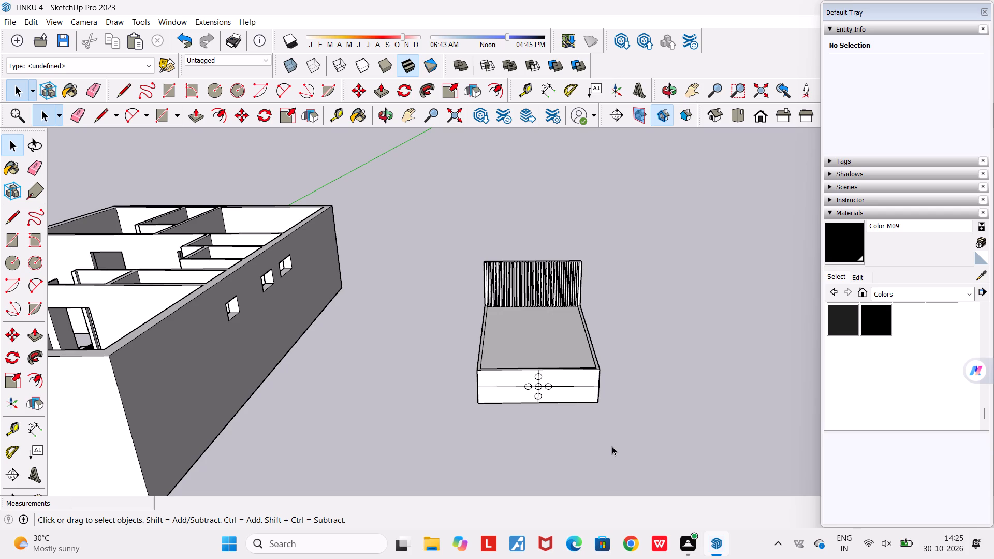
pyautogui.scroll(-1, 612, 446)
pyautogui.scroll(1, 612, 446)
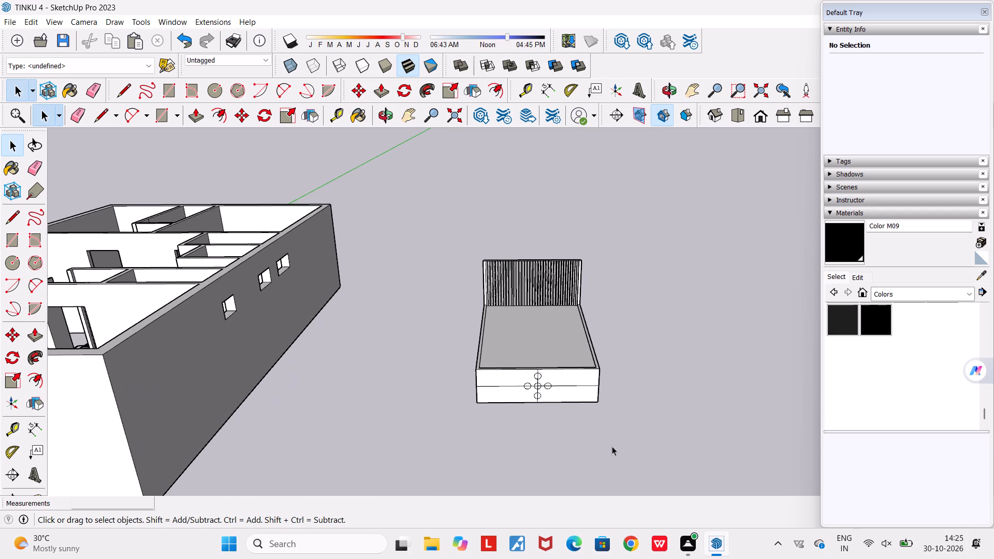
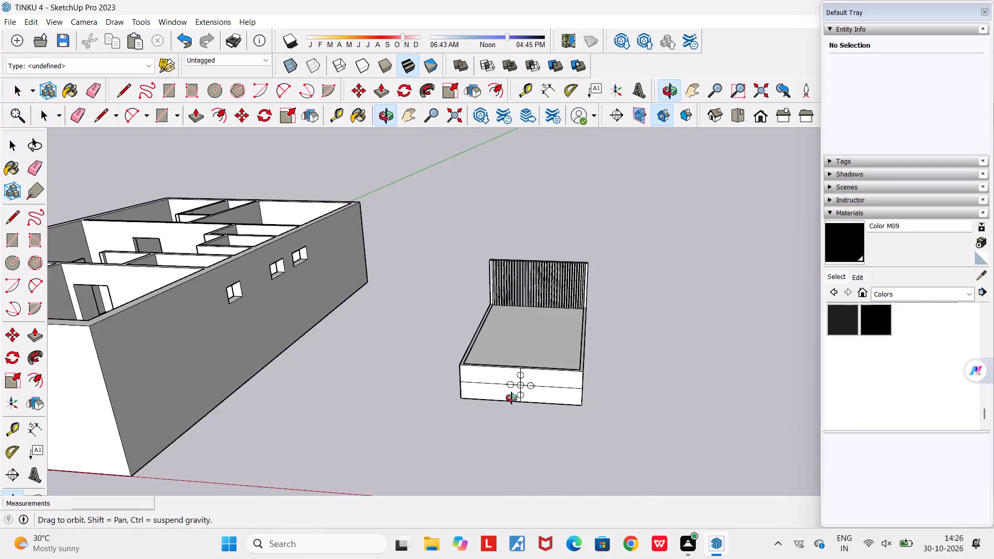
# Examine the headboard's vertical slats up close, including the corner where the headboard meets the bed's recessed top.
pyautogui.scroll(3, 535, 297)
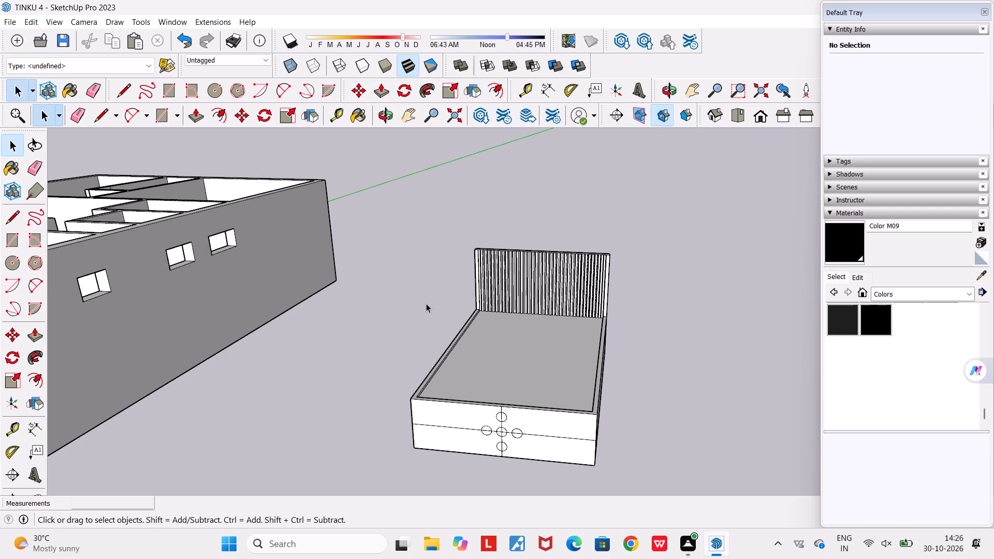
pyautogui.scroll(2, 528, 274)
pyautogui.moveTo(528, 274); pyautogui.dragTo(527, 274, button='middle')
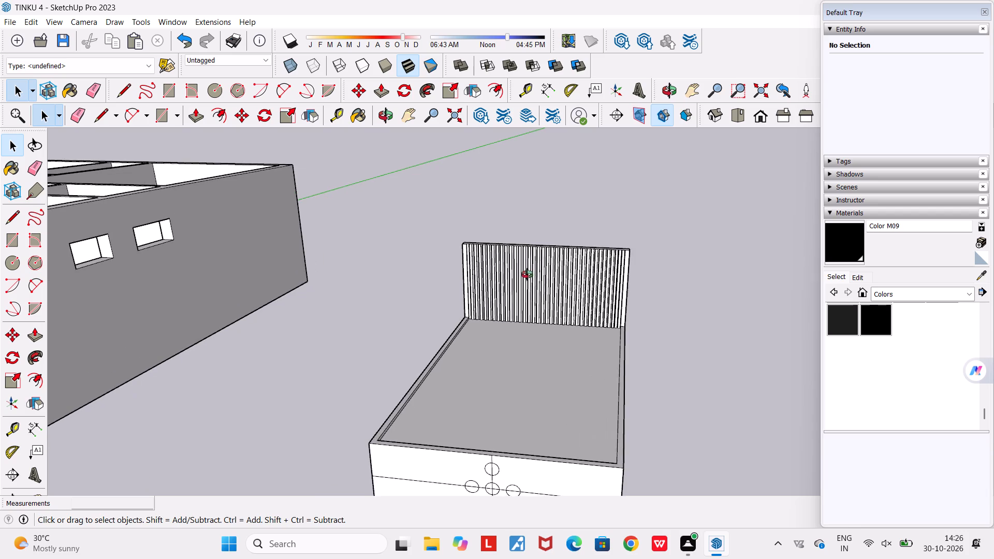
pyautogui.moveTo(527, 274); pyautogui.dragTo(942, 339, button='middle')
pyautogui.scroll(5, 574, 292)
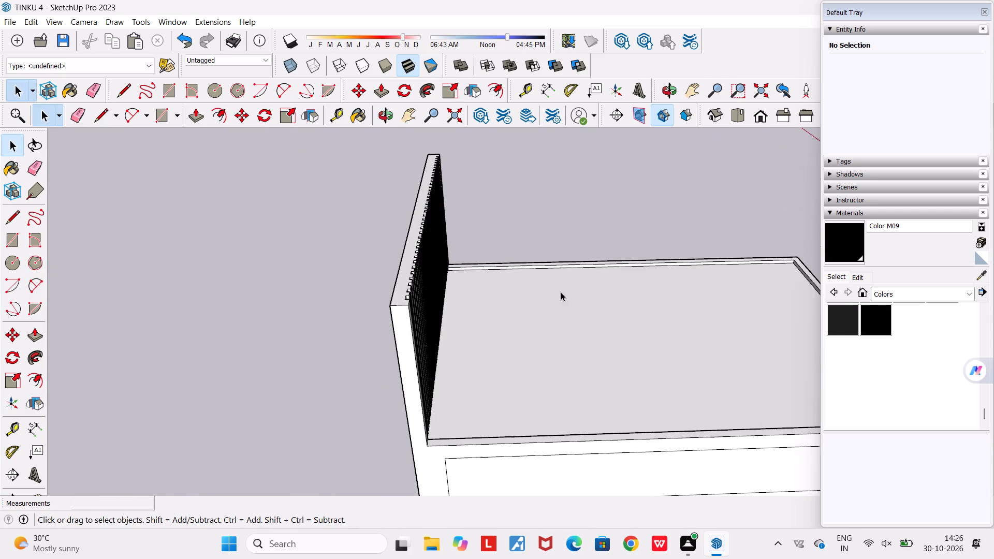
pyautogui.moveTo(554, 358); pyautogui.dragTo(416, 340, button='middle')
pyautogui.scroll(5, 352, 308)
pyautogui.moveTo(349, 327); pyautogui.dragTo(338, 328, button='middle')
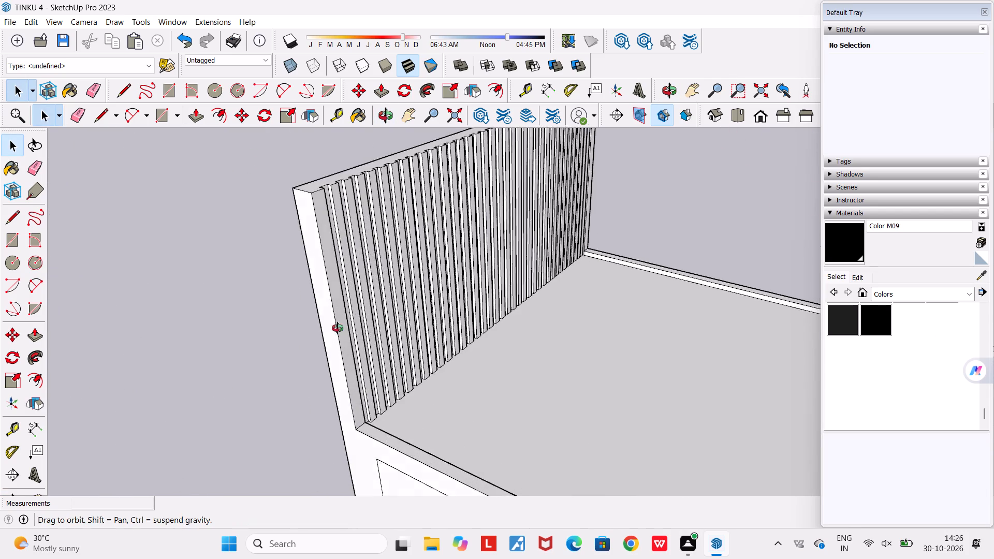
pyautogui.moveTo(338, 328); pyautogui.dragTo(229, 300, button='middle')
pyautogui.scroll(-4, 229, 300)
pyautogui.scroll(6, 270, 317)
pyautogui.scroll(2, 314, 384)
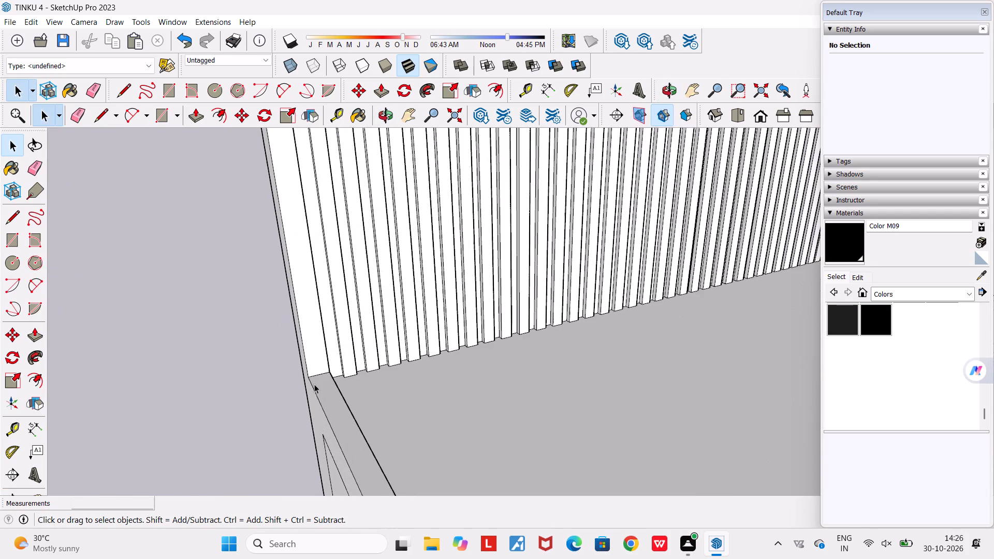
pyautogui.moveTo(308, 389); pyautogui.dragTo(515, 342, button='middle')
# Examine the whole bed beside the house from an elevated angle, including its side panel and the circle pattern on the foot end.
pyautogui.scroll(-10, 516, 342)
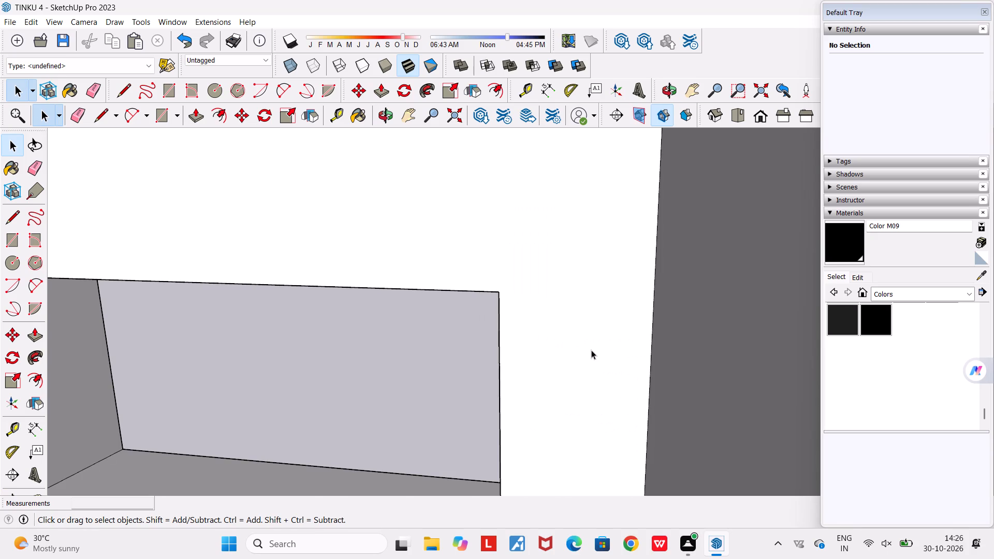
pyautogui.scroll(-20, 591, 350)
pyautogui.scroll(-20, 591, 350)
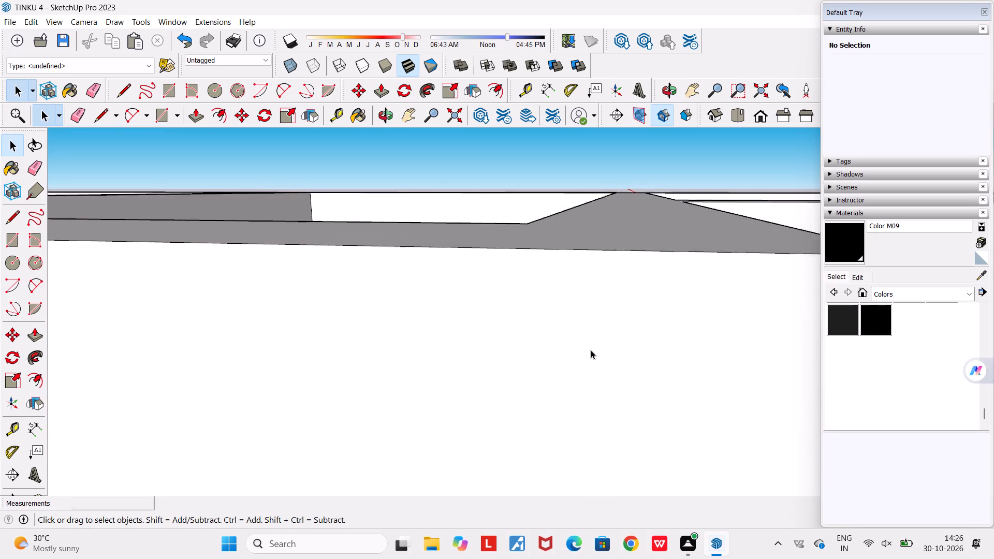
pyautogui.scroll(-20, 591, 350)
pyautogui.scroll(-16, 591, 350)
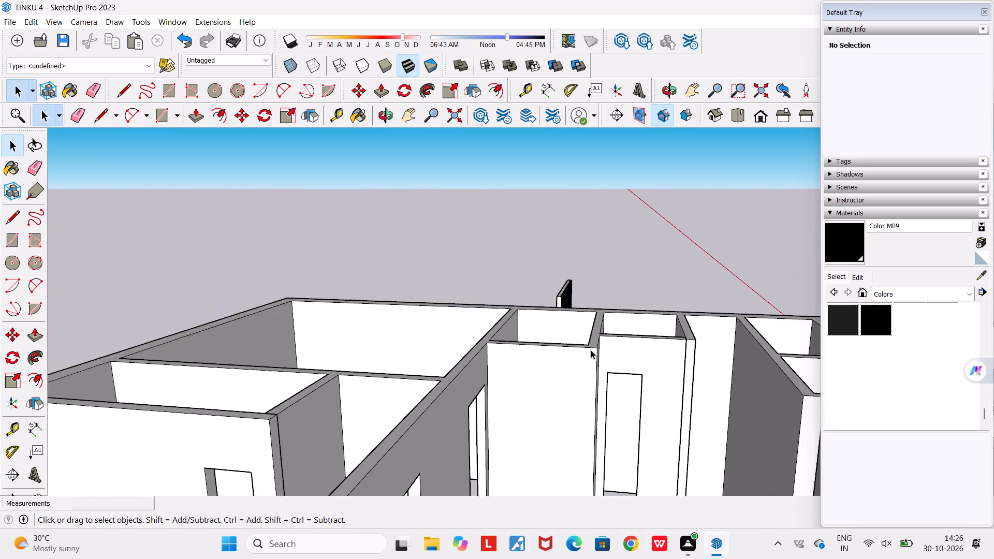
pyautogui.scroll(-2, 591, 350)
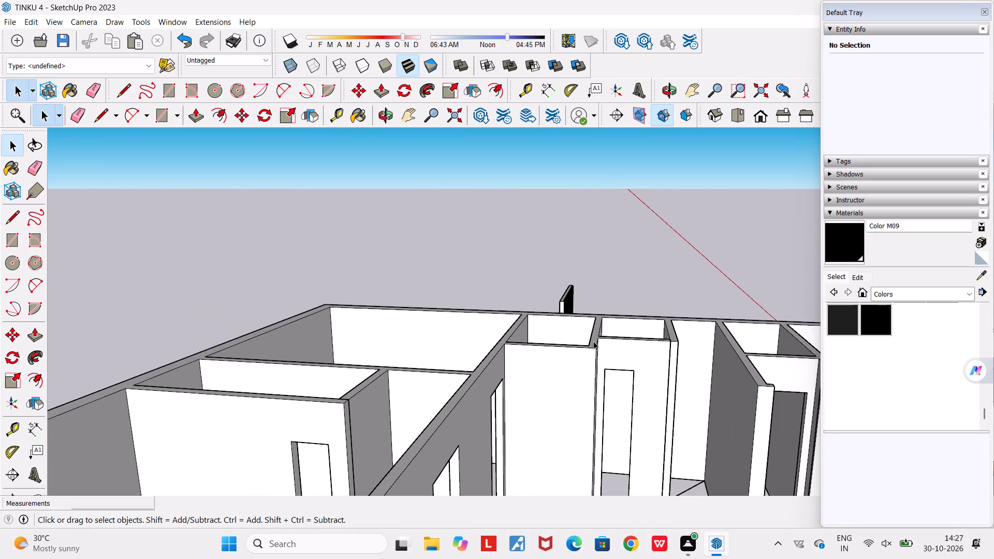
pyautogui.moveTo(603, 359); pyautogui.dragTo(376, 378, button='middle')
pyautogui.scroll(-4, 376, 378)
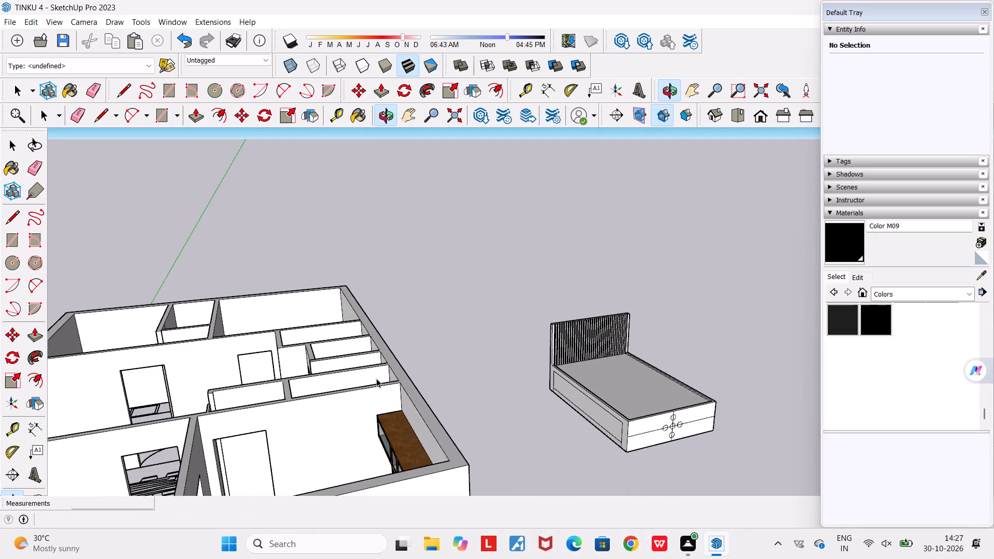
pyautogui.scroll(3, 609, 386)
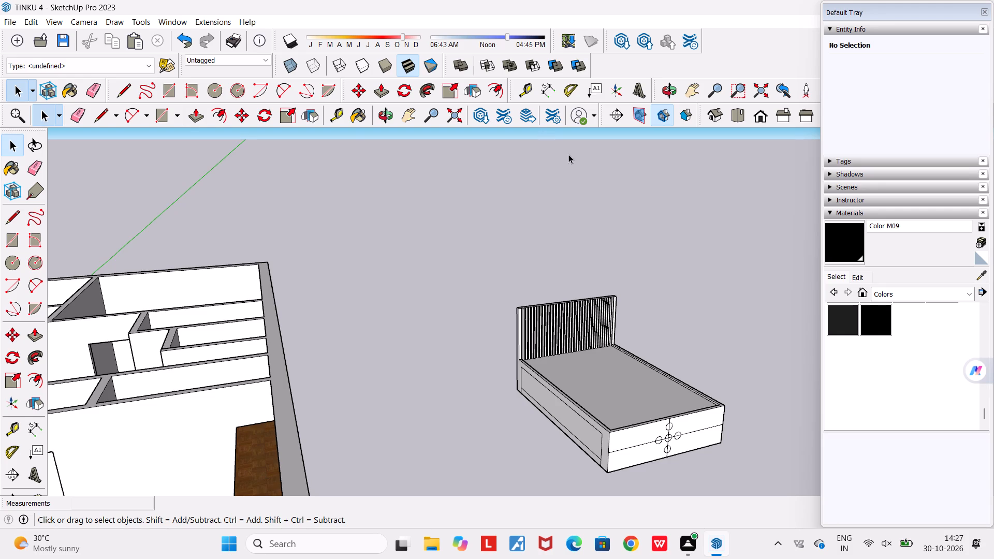
pyautogui.scroll(-5, 570, 387)
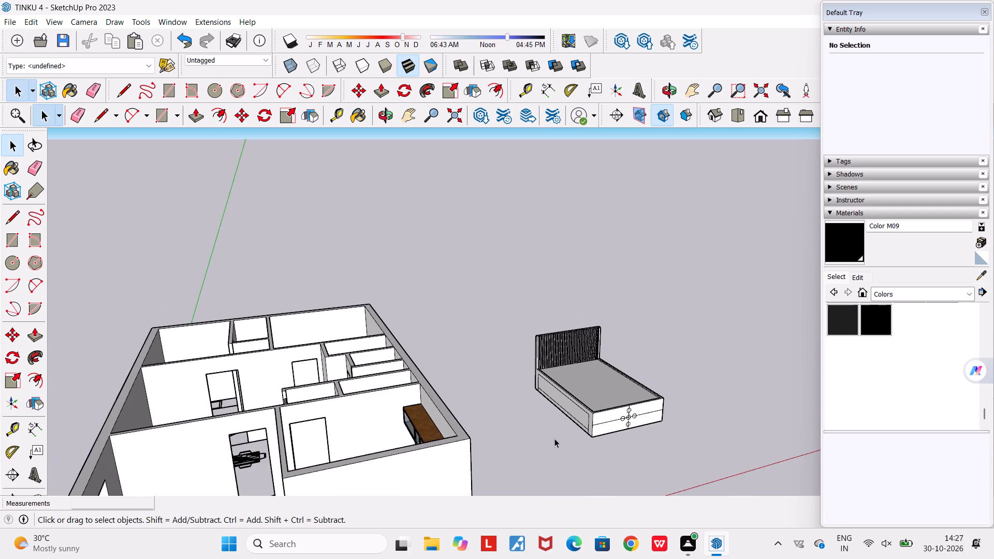
pyautogui.moveTo(568, 447); pyautogui.dragTo(605, 468, button='middle')
pyautogui.scroll(5, 633, 422)
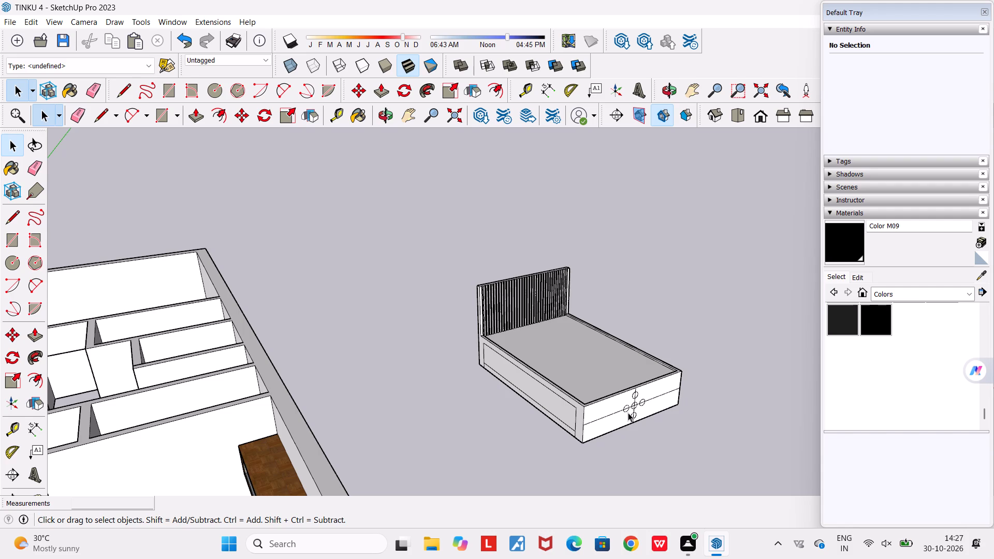
pyautogui.scroll(-2, 628, 413)
pyautogui.scroll(2, 628, 413)
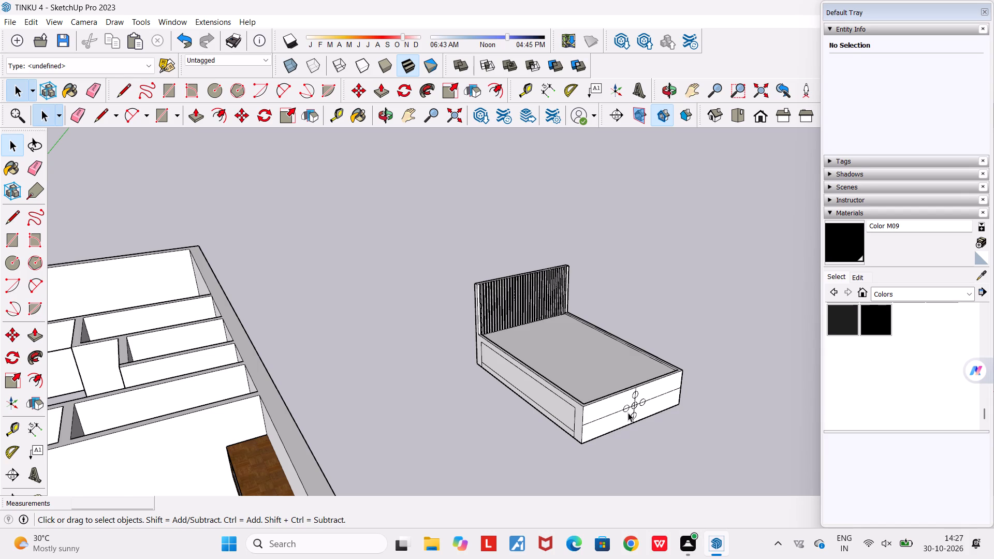
pyautogui.scroll(-1, 628, 413)
pyautogui.scroll(5, 628, 413)
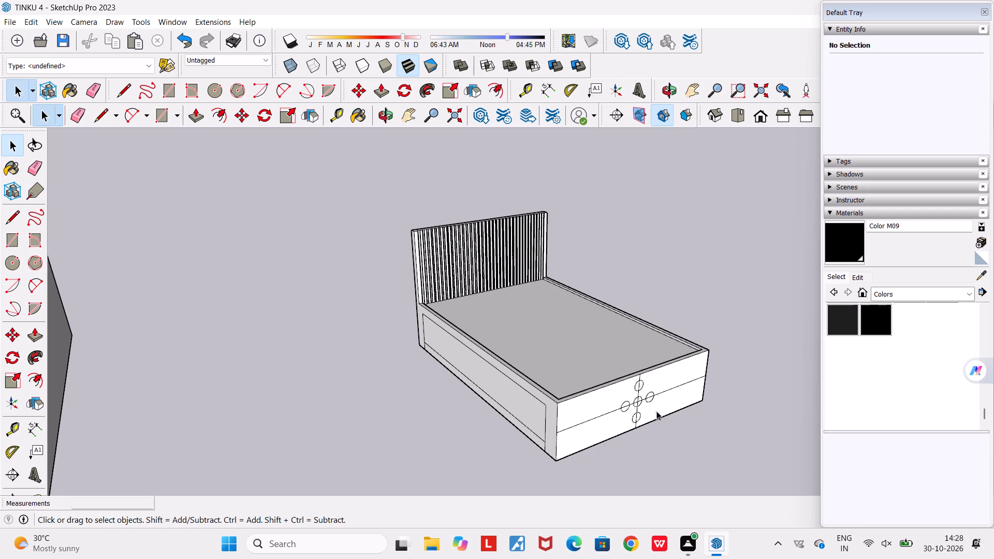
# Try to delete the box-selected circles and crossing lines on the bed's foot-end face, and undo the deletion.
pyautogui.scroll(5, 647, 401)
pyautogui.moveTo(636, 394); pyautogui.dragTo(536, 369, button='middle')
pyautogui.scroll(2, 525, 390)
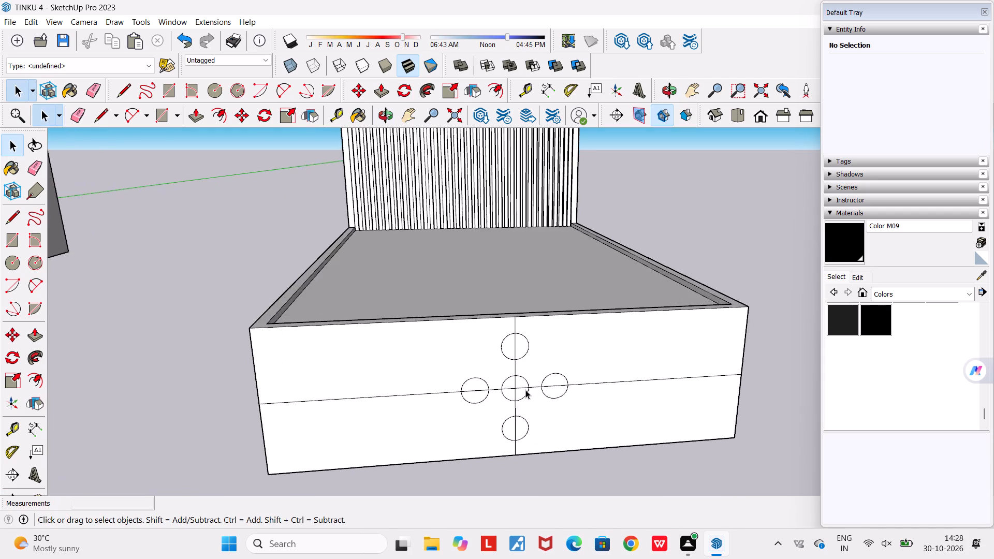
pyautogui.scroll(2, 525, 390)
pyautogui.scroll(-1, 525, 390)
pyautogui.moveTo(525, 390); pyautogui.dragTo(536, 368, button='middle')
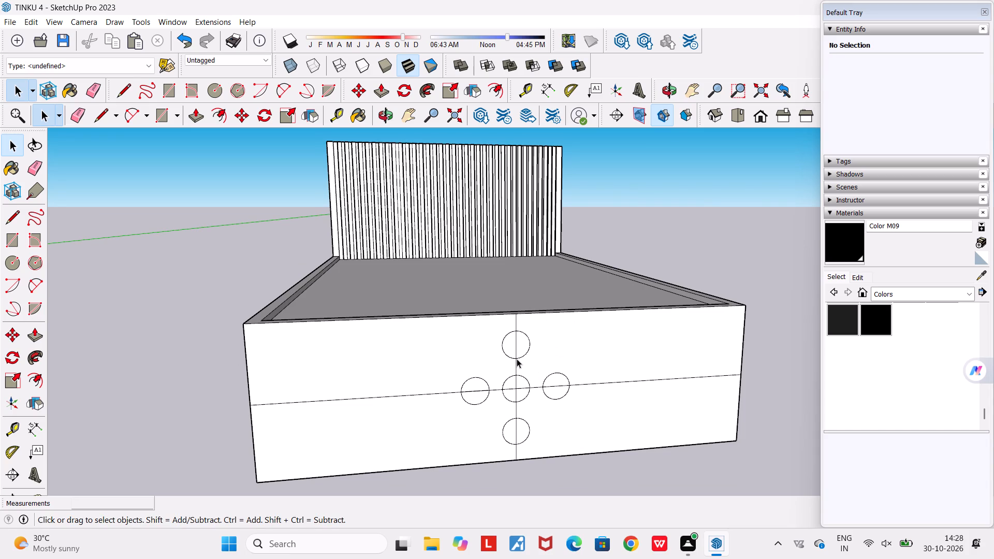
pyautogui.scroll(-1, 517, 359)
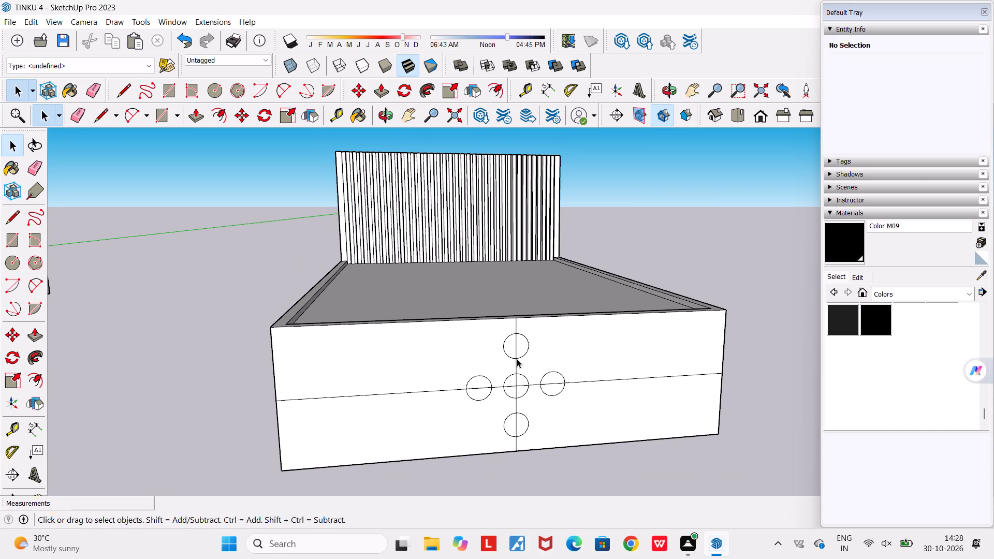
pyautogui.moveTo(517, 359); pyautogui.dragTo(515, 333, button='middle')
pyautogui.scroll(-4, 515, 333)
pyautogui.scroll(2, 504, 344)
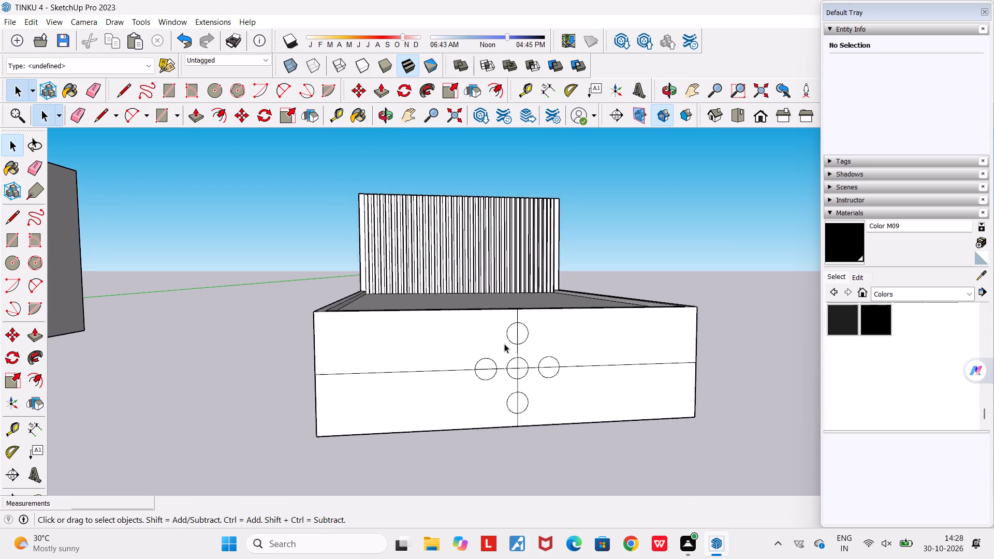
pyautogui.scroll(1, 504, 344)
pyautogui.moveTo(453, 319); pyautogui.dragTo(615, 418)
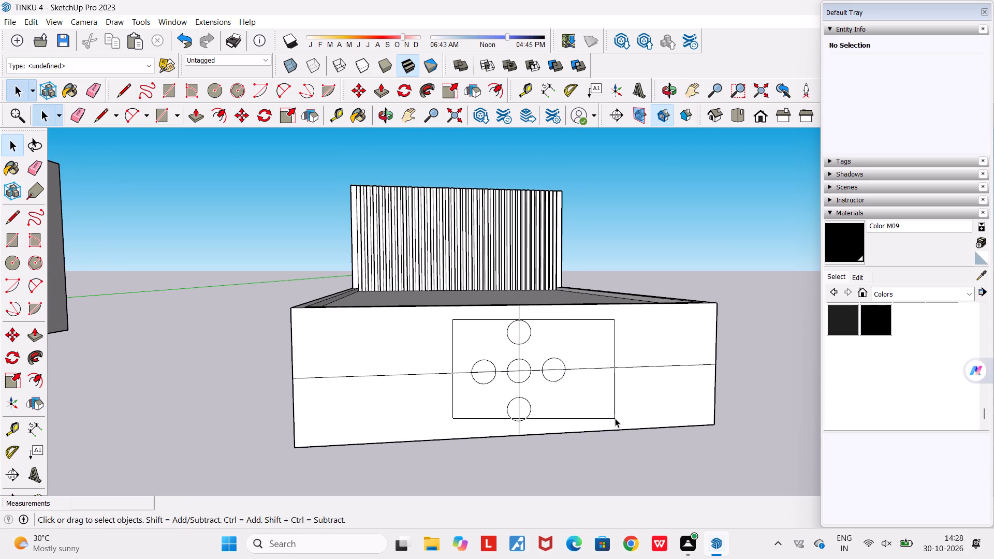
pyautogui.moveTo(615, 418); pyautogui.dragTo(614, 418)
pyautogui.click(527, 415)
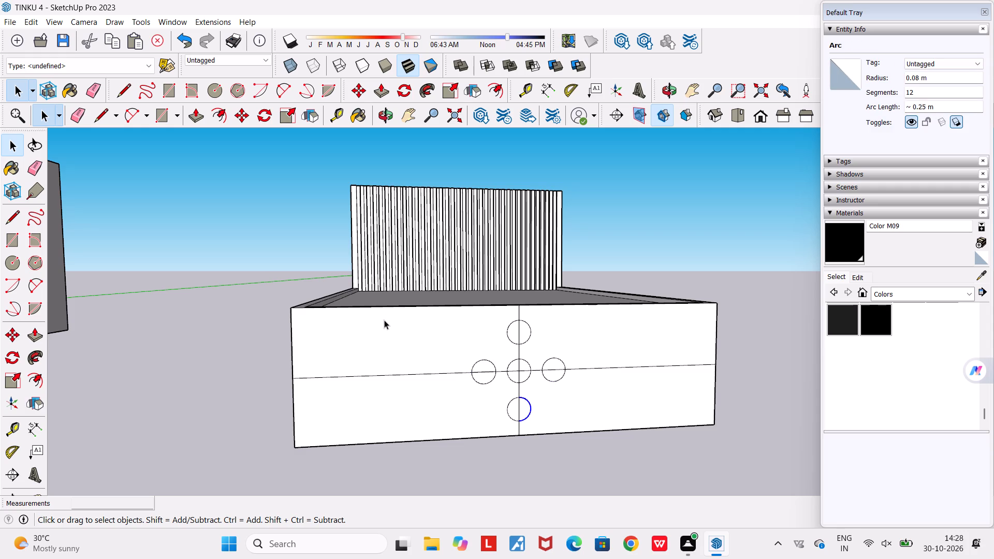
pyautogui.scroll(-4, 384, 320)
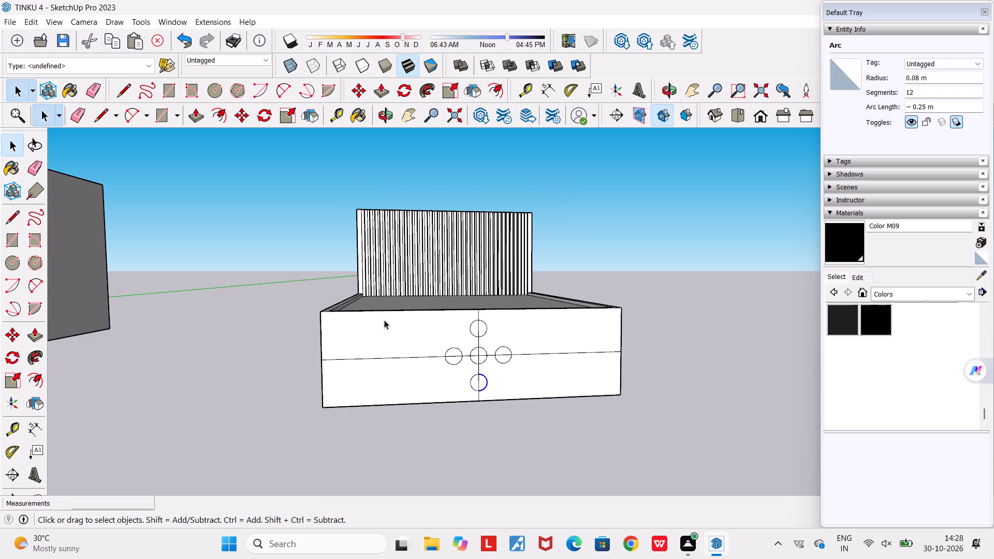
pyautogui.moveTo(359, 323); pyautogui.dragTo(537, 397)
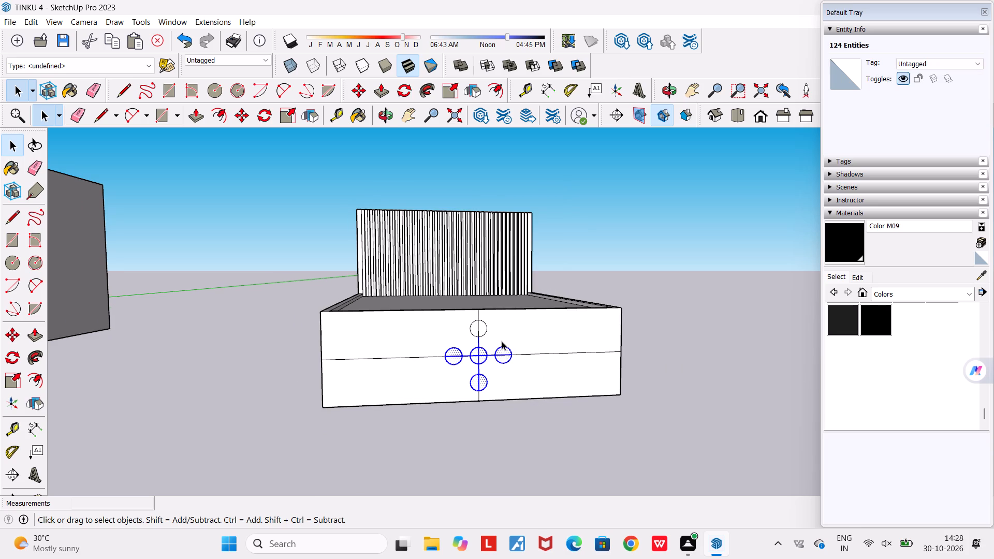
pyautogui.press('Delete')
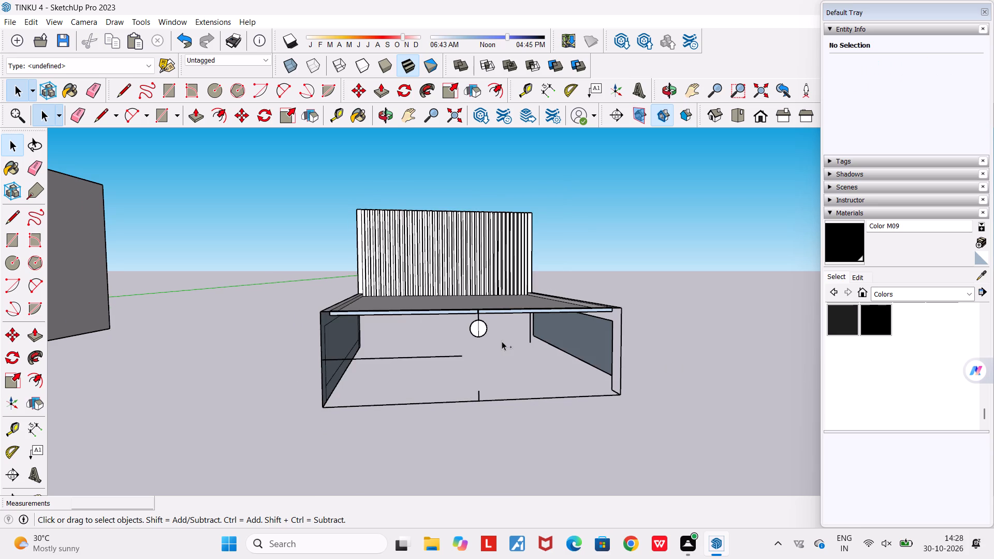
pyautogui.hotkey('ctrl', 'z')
# Erase all five circles and the horizontal and vertical crossing lines from the bed's foot-end face, leaving the face in place.
pyautogui.scroll(7, 499, 340)
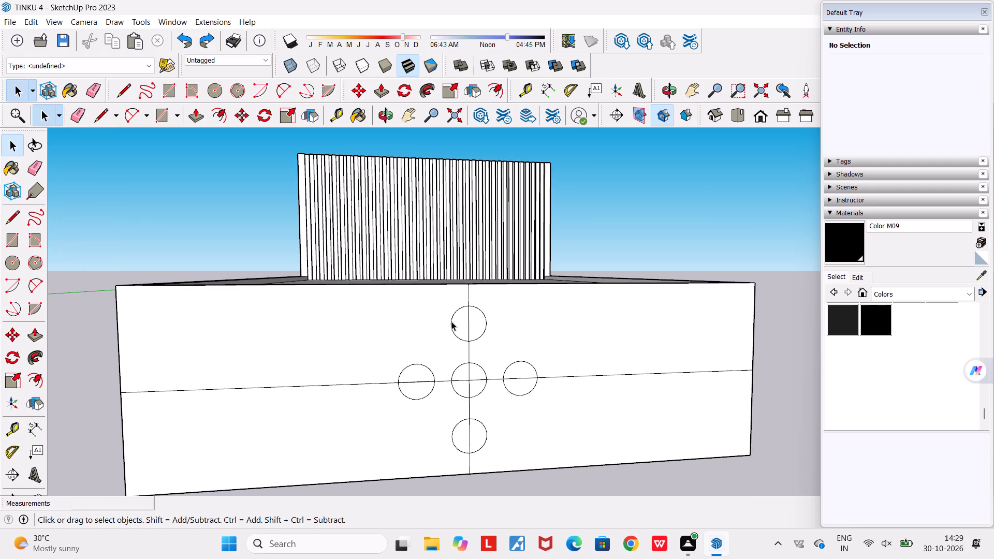
pyautogui.click(451, 321)
pyautogui.press('Delete')
pyautogui.click(94, 91)
pyautogui.moveTo(186, 415); pyautogui.dragTo(330, 387)
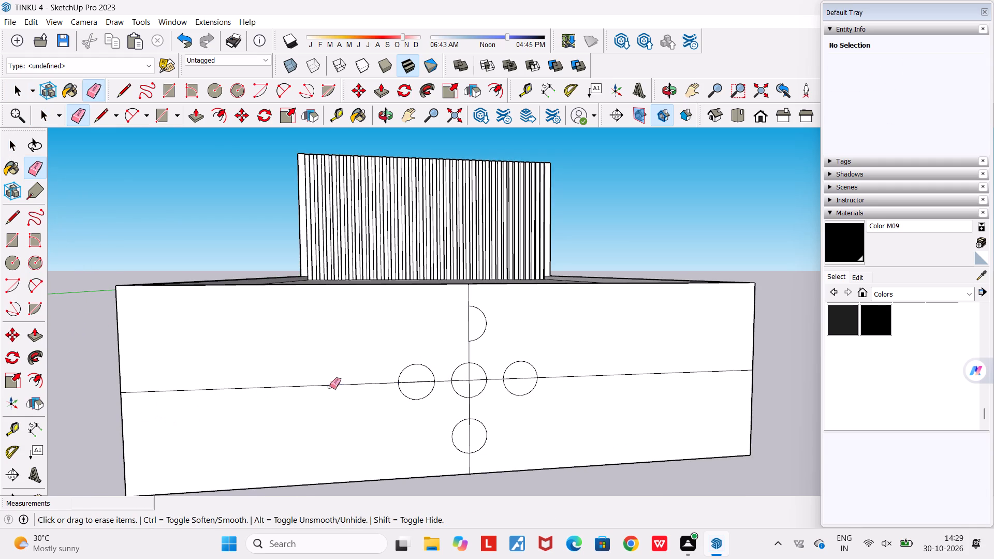
pyautogui.moveTo(330, 387); pyautogui.dragTo(524, 383)
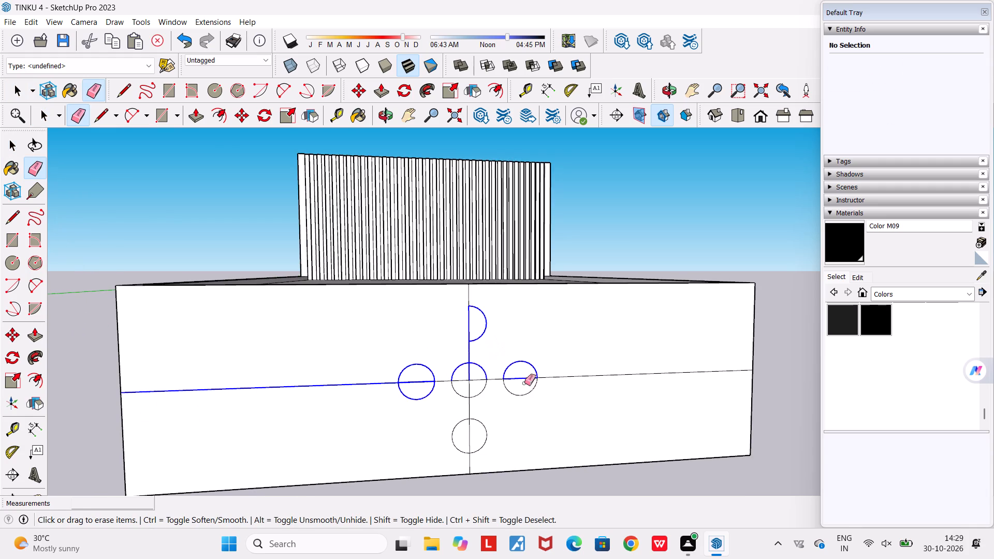
pyautogui.moveTo(524, 383); pyautogui.dragTo(475, 387)
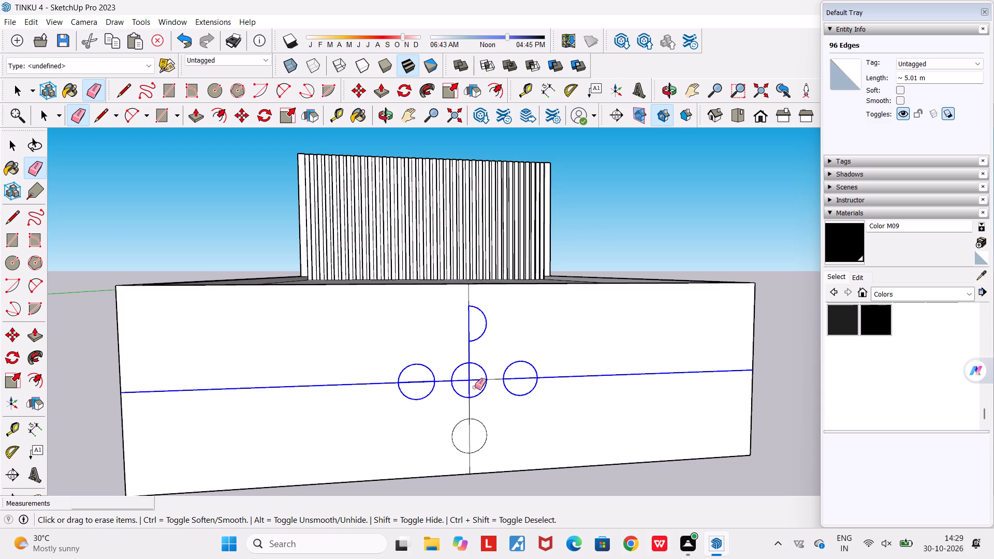
pyautogui.moveTo(475, 387); pyautogui.dragTo(468, 451)
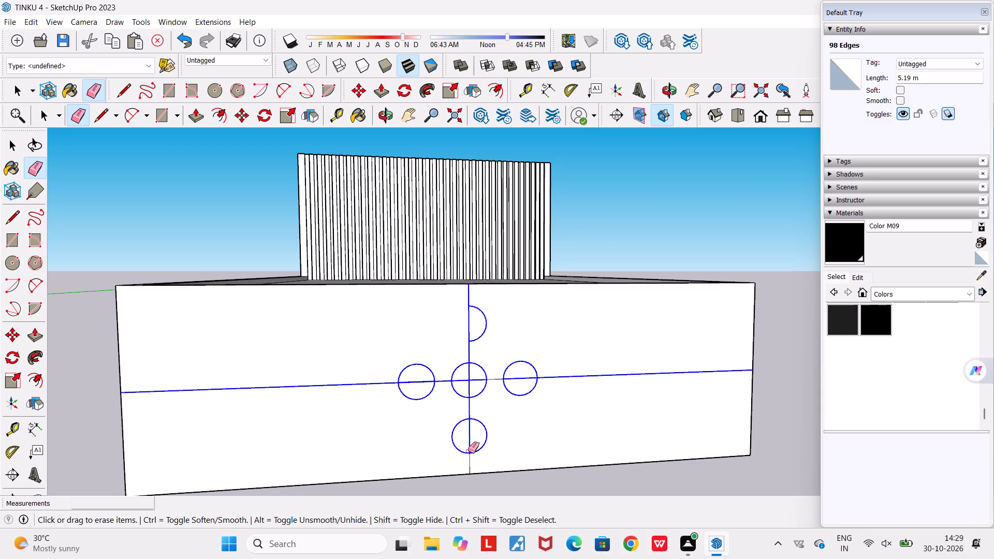
pyautogui.moveTo(468, 451); pyautogui.dragTo(473, 461)
pyautogui.moveTo(500, 399); pyautogui.dragTo(519, 356)
pyautogui.scroll(-2, 516, 377)
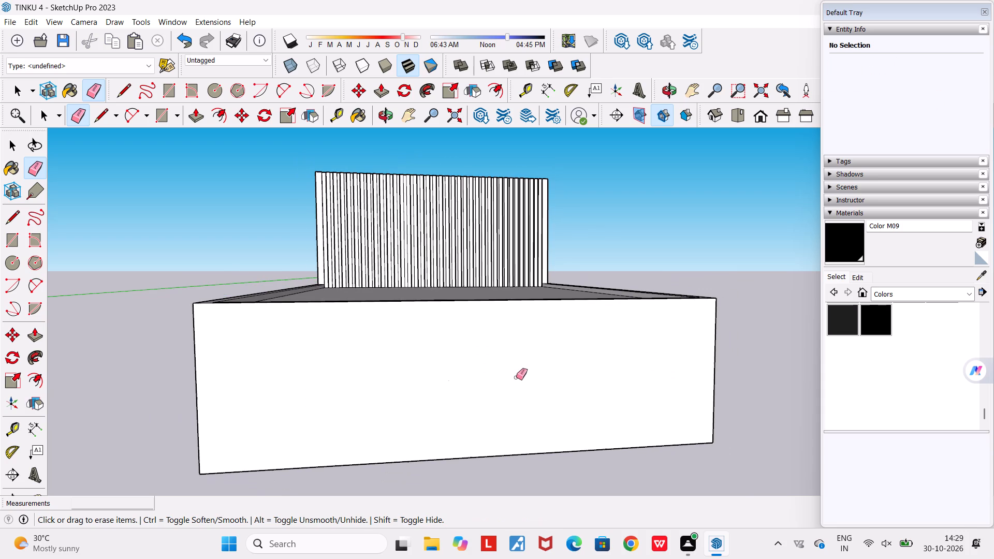
pyautogui.moveTo(506, 374); pyautogui.dragTo(652, 381, button='middle')
pyautogui.scroll(-5, 651, 380)
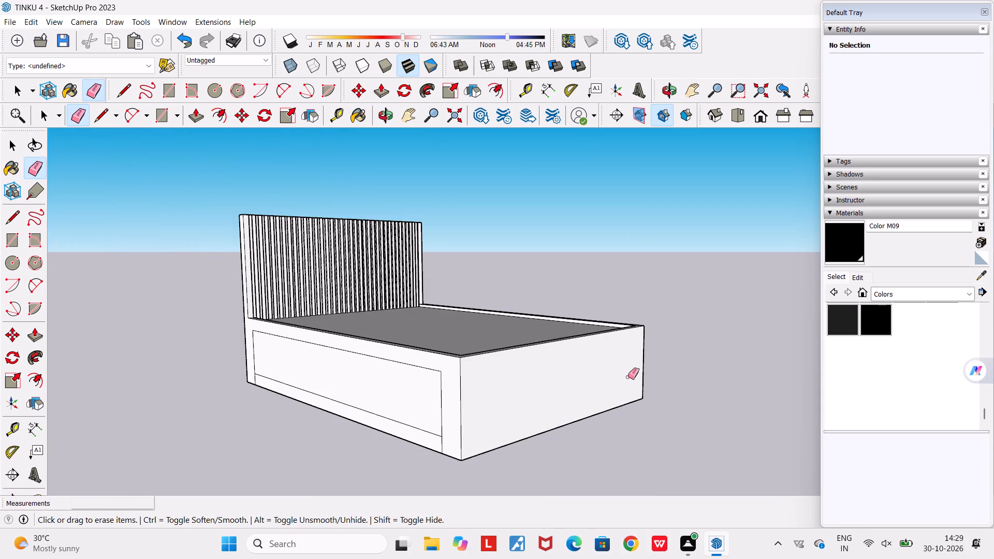
pyautogui.scroll(-2, 616, 387)
pyautogui.press('space')
# Examine the bed with its plain foot end from the front, above and the side.
pyautogui.moveTo(612, 394); pyautogui.dragTo(417, 435, button='middle')
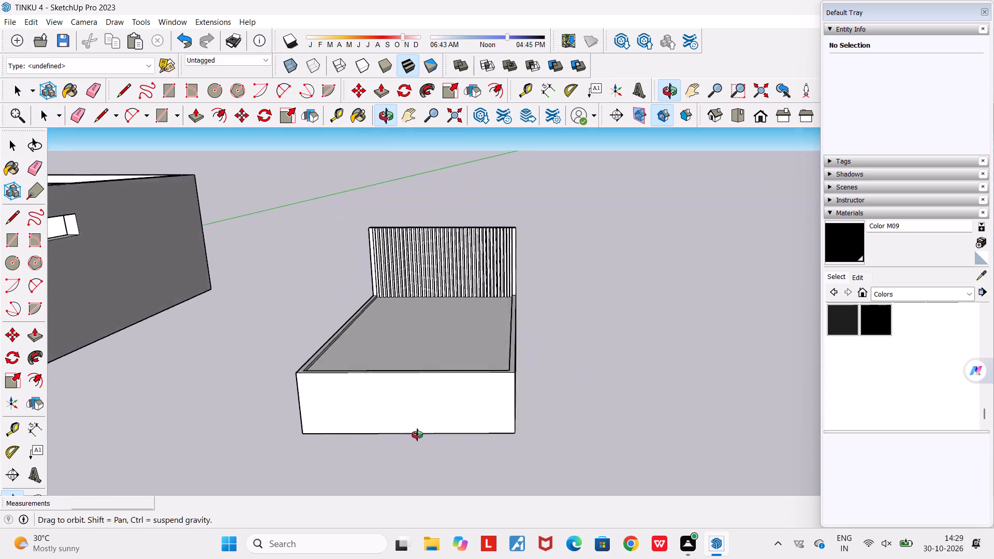
pyautogui.moveTo(417, 435); pyautogui.dragTo(412, 432, button='middle')
pyautogui.scroll(4, 385, 335)
pyautogui.moveTo(385, 335); pyautogui.dragTo(545, 324, button='middle')
pyautogui.scroll(-3, 545, 324)
pyautogui.moveTo(564, 321); pyautogui.dragTo(369, 382, button='middle')
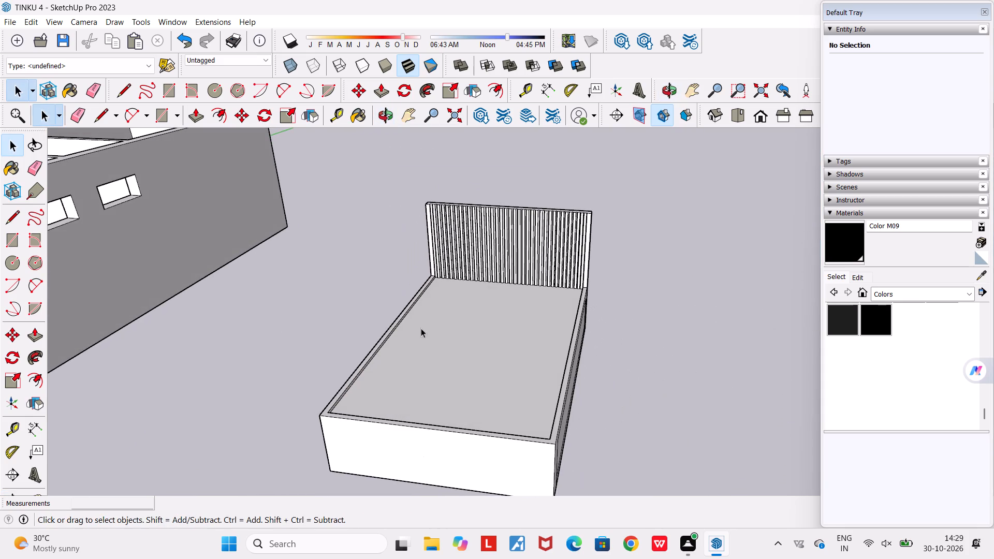
pyautogui.moveTo(442, 323); pyautogui.dragTo(479, 378, button='middle')
pyautogui.scroll(2, 474, 386)
pyautogui.moveTo(467, 390); pyautogui.dragTo(773, 309, button='middle')
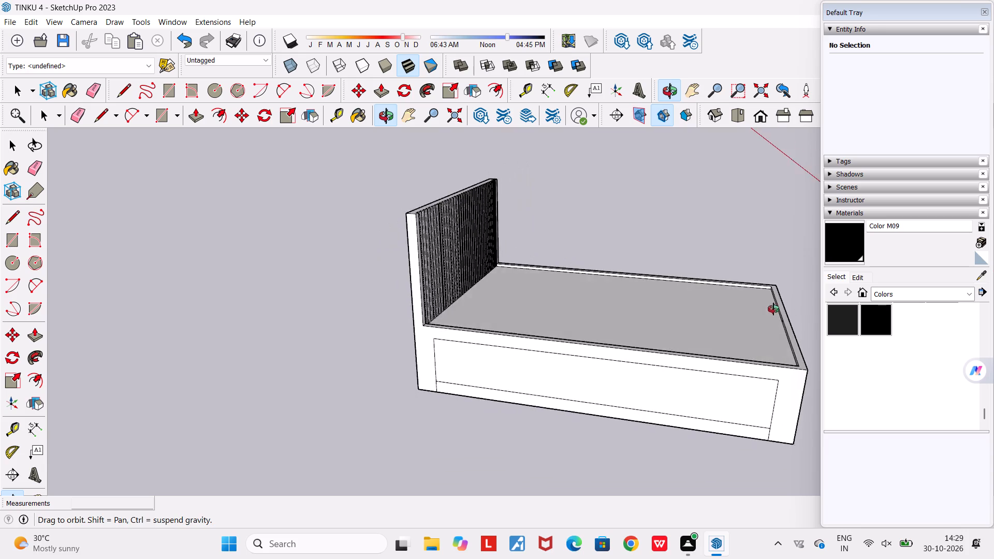
# Examine the finished bed from its side and foot end, then beside the house.
pyautogui.moveTo(773, 309); pyautogui.dragTo(772, 308, button='middle')
pyautogui.scroll(-3, 772, 308)
pyautogui.moveTo(726, 329); pyautogui.dragTo(491, 289, button='middle')
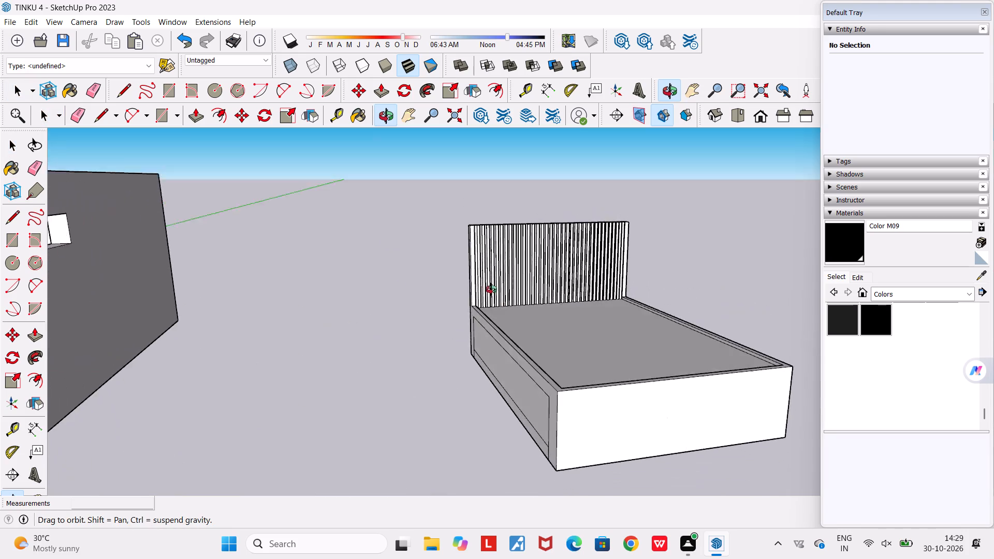
pyautogui.moveTo(491, 289); pyautogui.dragTo(488, 286, button='middle')
pyautogui.scroll(-1, 573, 379)
pyautogui.moveTo(573, 379); pyautogui.dragTo(454, 402, button='middle')
pyautogui.scroll(-4, 454, 402)
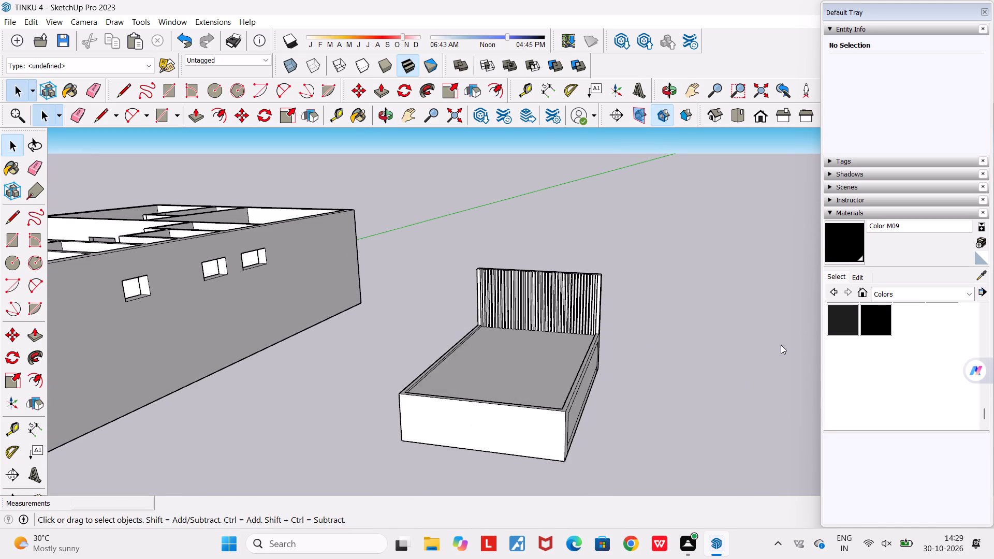
# Paint the rectangular panels on both long sides of the bed with Resin Turquoise from the 3d Printing materials.
pyautogui.click(936, 289)
pyautogui.scroll(2, 902, 436)
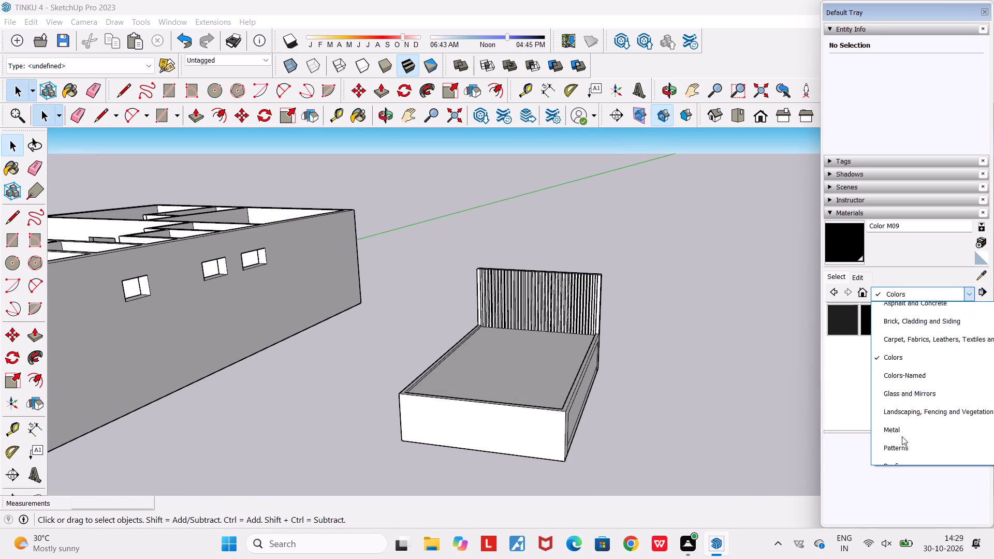
pyautogui.scroll(8, 902, 436)
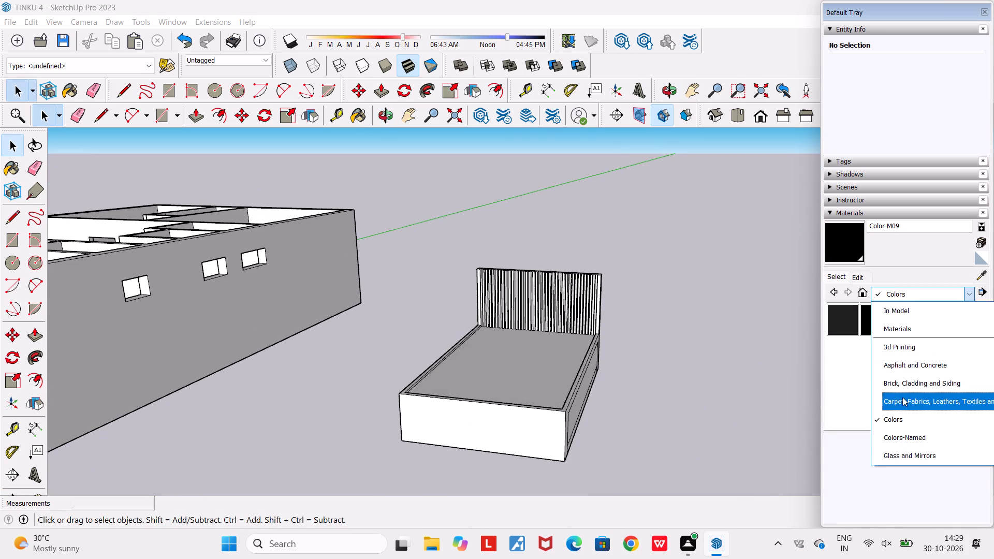
pyautogui.click(898, 356)
pyautogui.scroll(3, 898, 356)
pyautogui.click(851, 358)
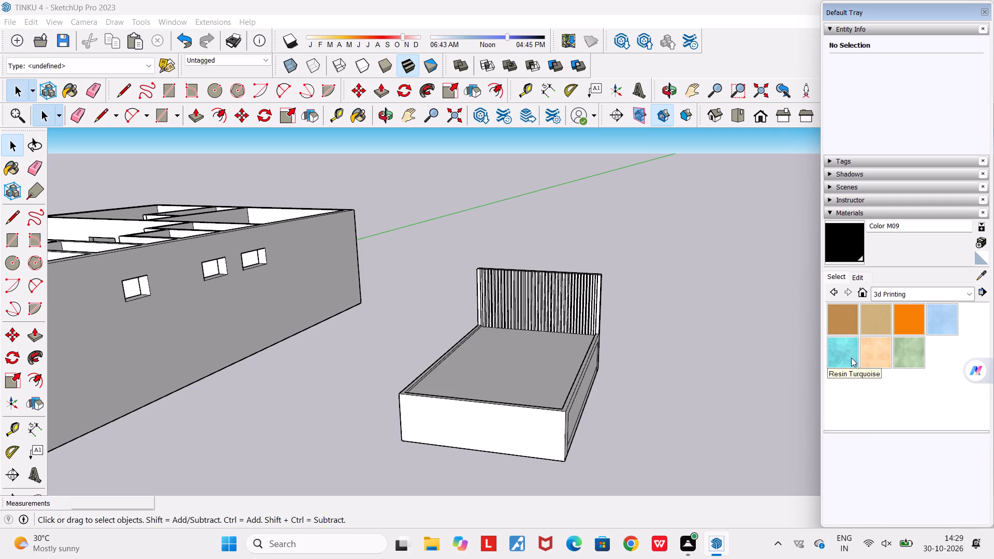
pyautogui.scroll(4, 583, 406)
pyautogui.click(567, 405)
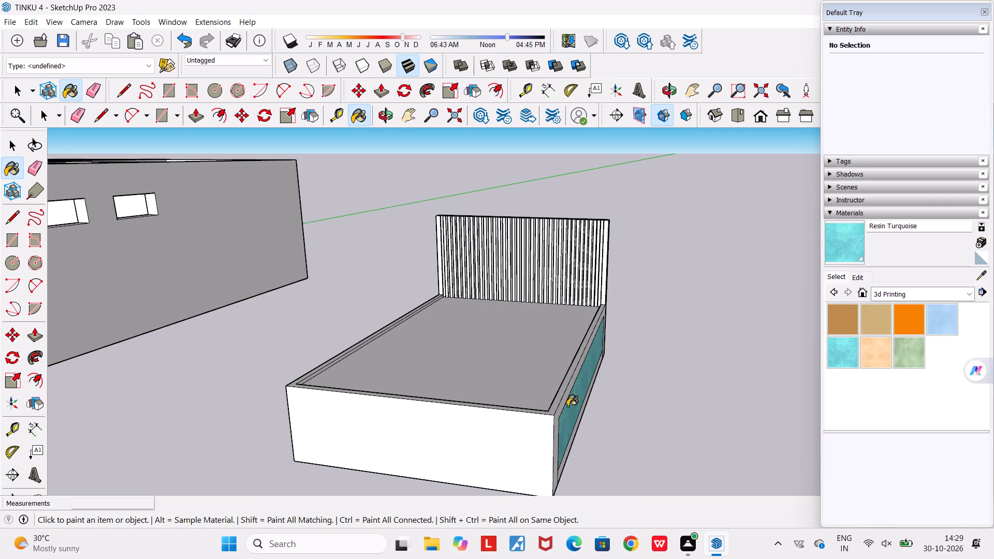
pyautogui.moveTo(567, 406); pyautogui.dragTo(543, 349, button='middle')
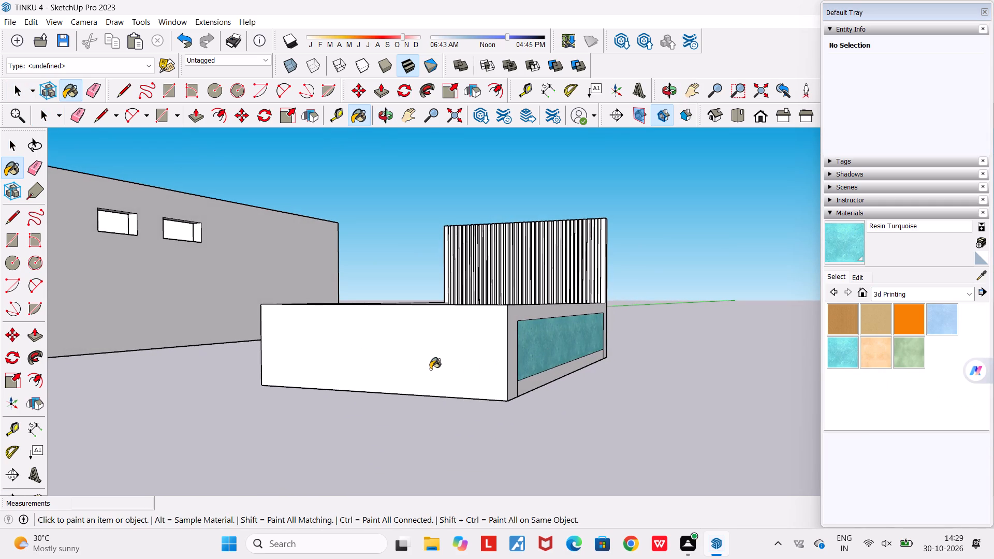
pyautogui.moveTo(434, 365); pyautogui.dragTo(683, 396, button='middle')
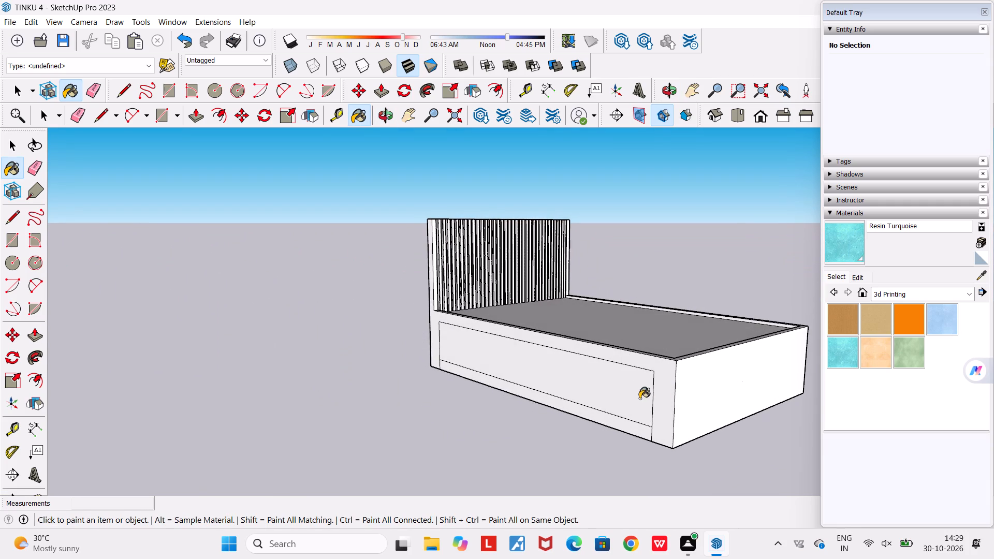
pyautogui.click(619, 390)
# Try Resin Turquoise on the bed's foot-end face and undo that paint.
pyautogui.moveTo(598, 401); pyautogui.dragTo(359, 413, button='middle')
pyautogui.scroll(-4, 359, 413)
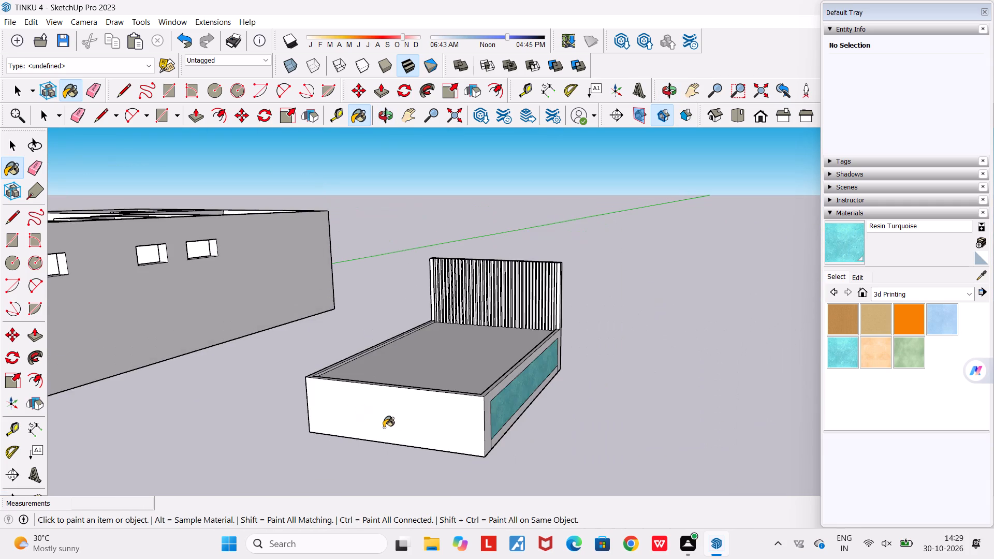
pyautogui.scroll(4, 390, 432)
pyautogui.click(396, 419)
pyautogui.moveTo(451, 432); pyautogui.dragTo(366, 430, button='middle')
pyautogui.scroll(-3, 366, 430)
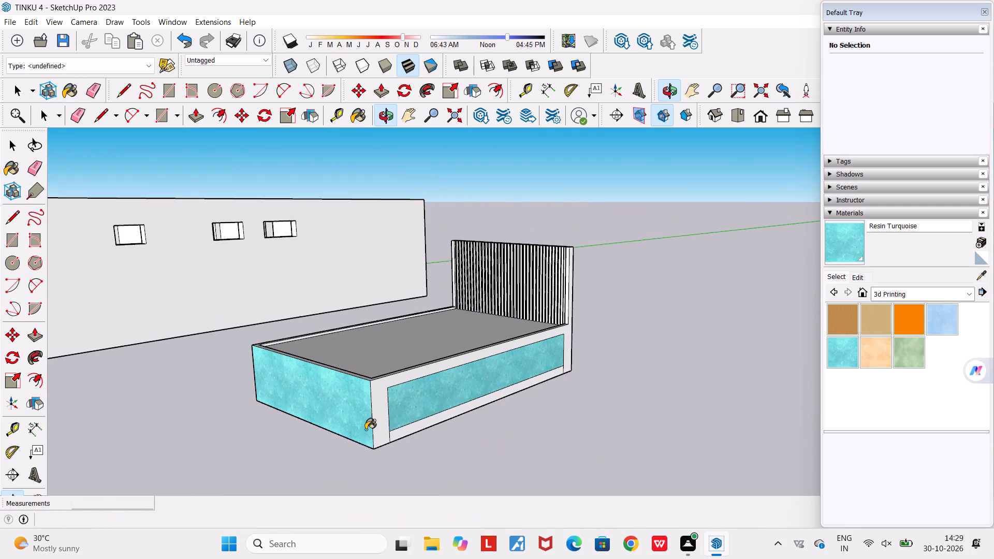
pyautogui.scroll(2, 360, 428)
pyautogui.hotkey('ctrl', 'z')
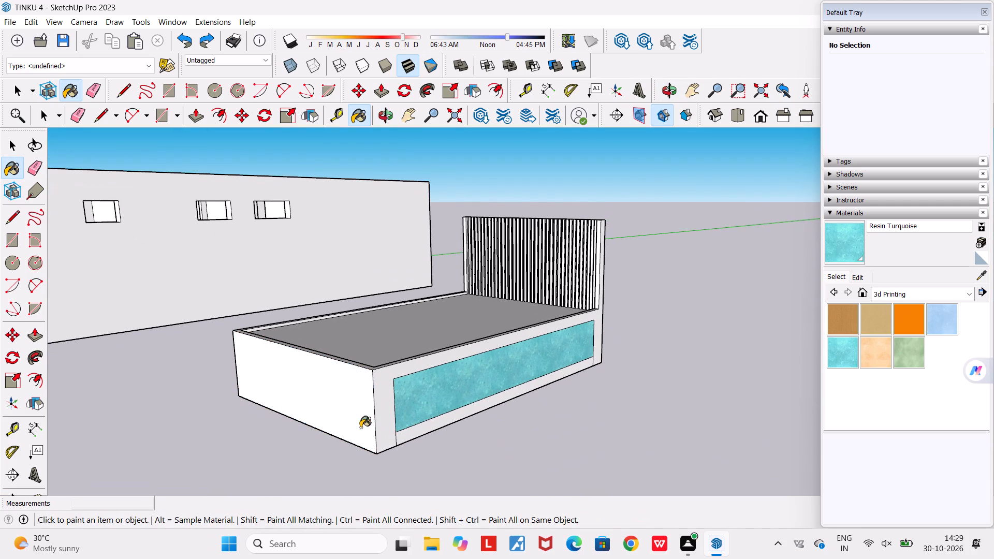
# Choose the dark brown Color B08 from the Colors material collection as the paint.
pyautogui.scroll(5, 891, 347)
pyautogui.click(925, 296)
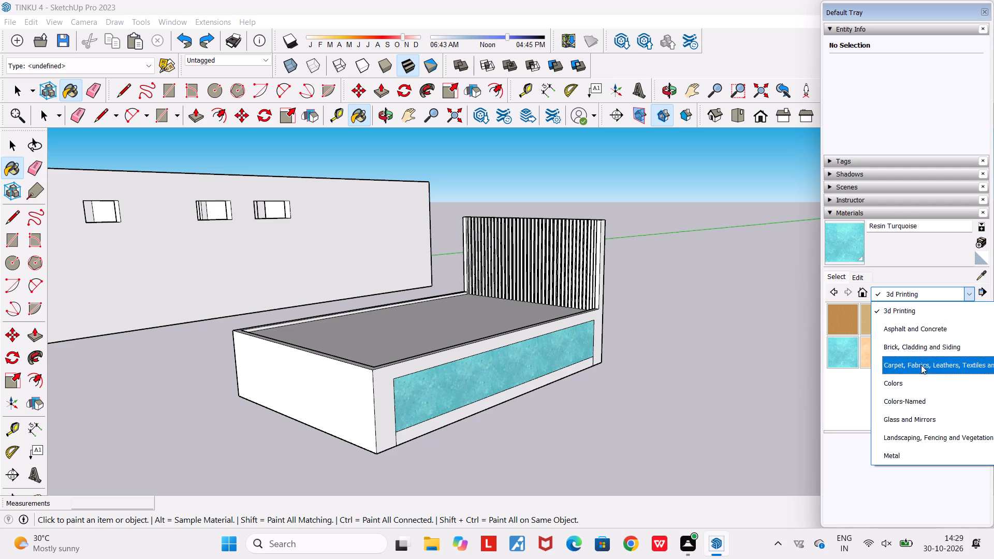
pyautogui.scroll(3, 901, 420)
pyautogui.click(901, 420)
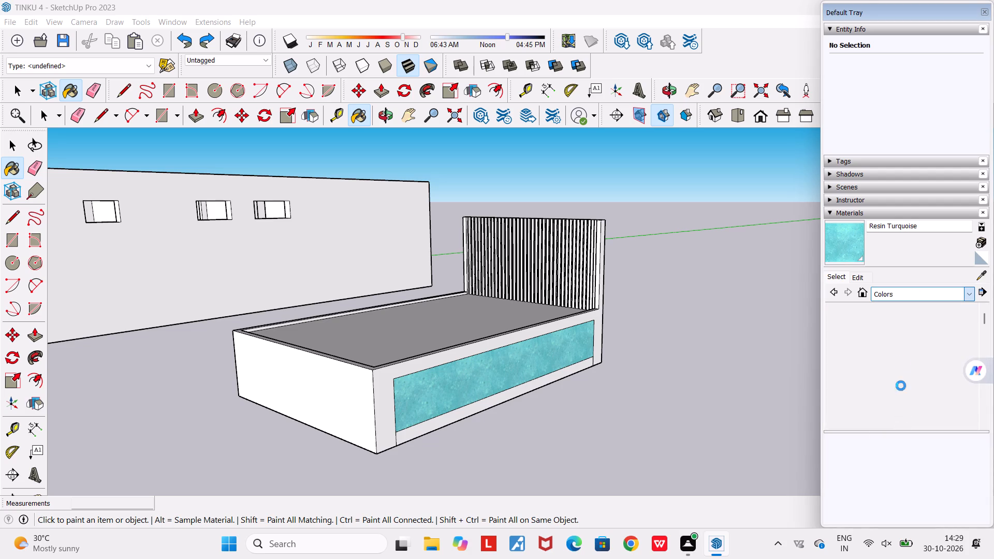
pyautogui.scroll(-15, 900, 352)
pyautogui.scroll(13, 900, 352)
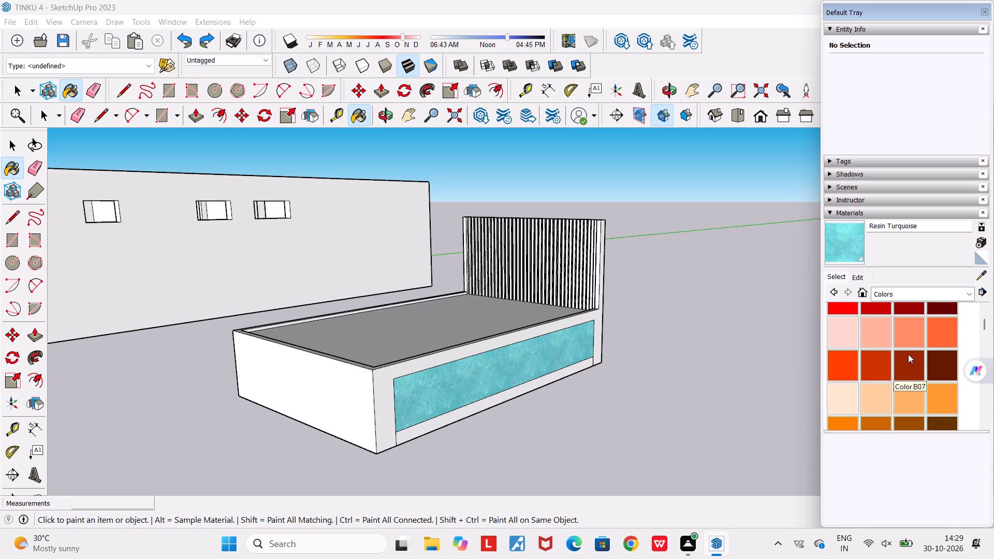
pyautogui.click(906, 363)
pyautogui.click(869, 365)
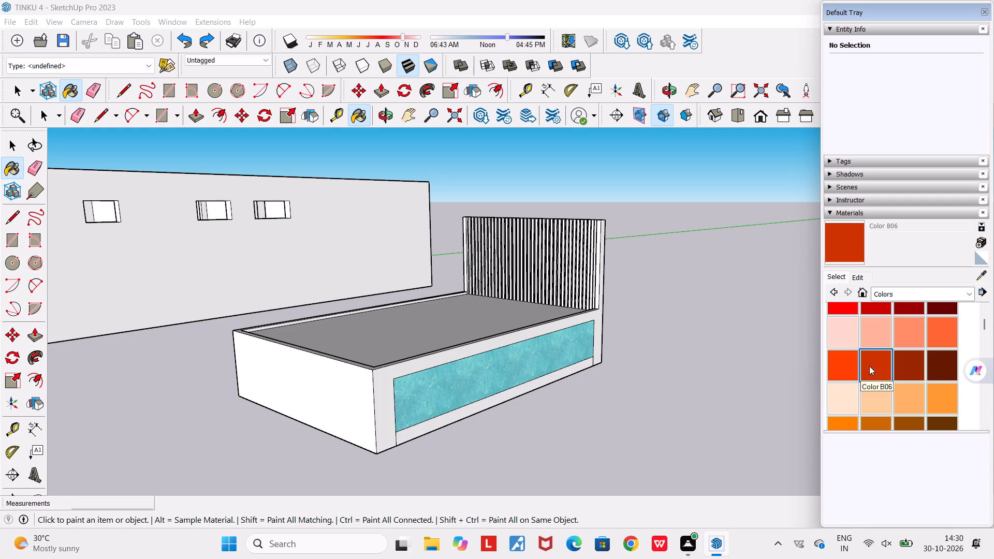
pyautogui.click(939, 364)
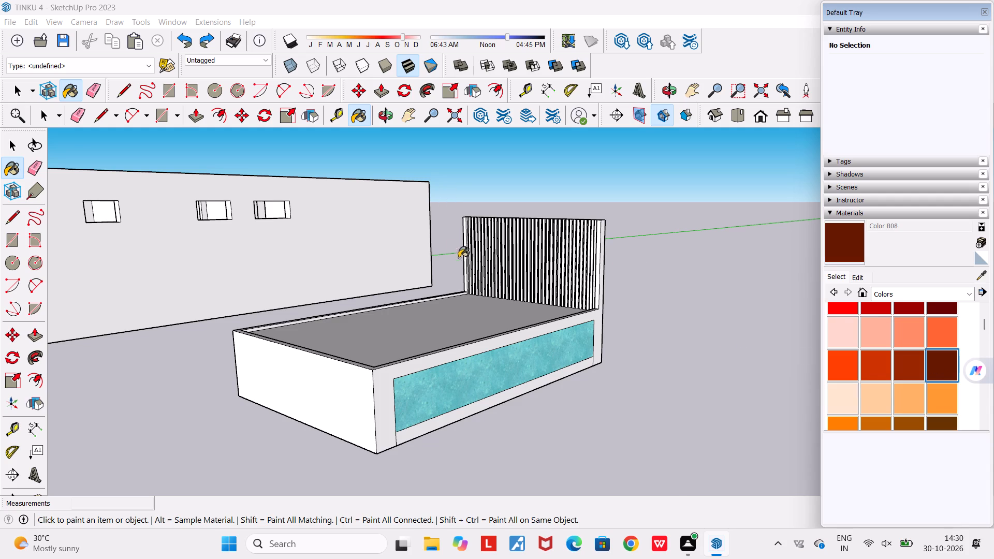
# Paint the first ten vertical slats with Color B08, starting from the headboard end nearest the house.
pyautogui.scroll(5, 464, 260)
pyautogui.moveTo(462, 263); pyautogui.dragTo(574, 387, button='middle')
pyautogui.scroll(4, 478, 273)
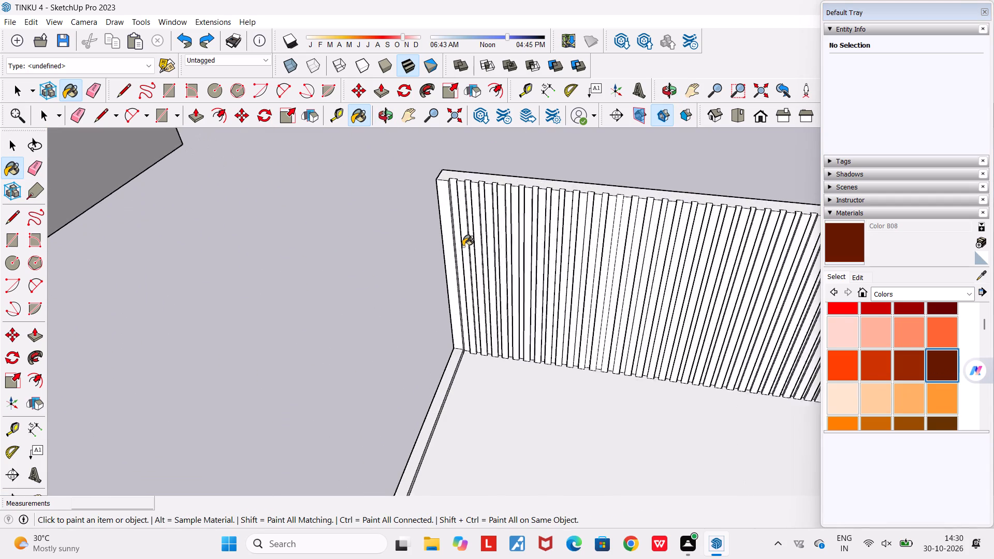
pyautogui.scroll(3, 463, 246)
pyautogui.click(461, 179)
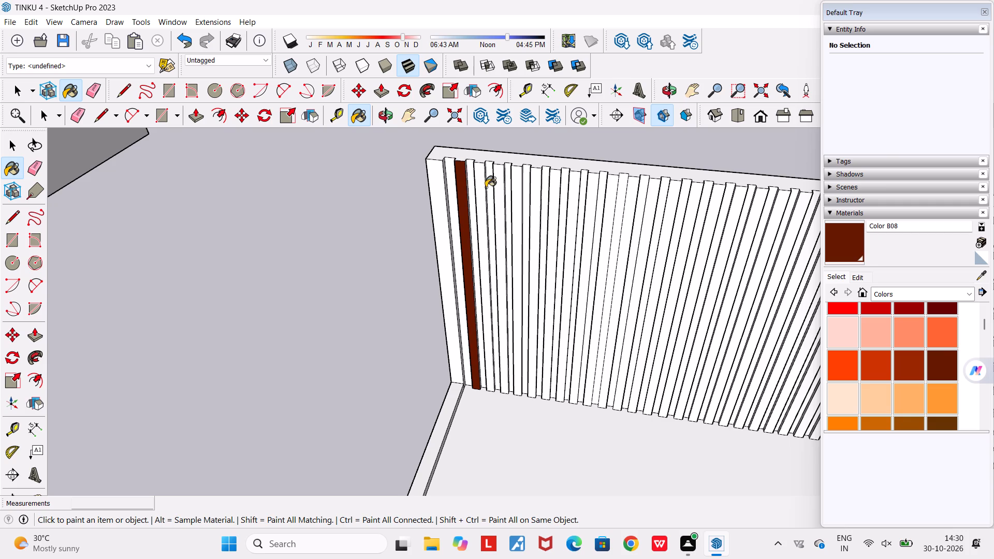
pyautogui.scroll(6, 488, 188)
pyautogui.click(475, 172)
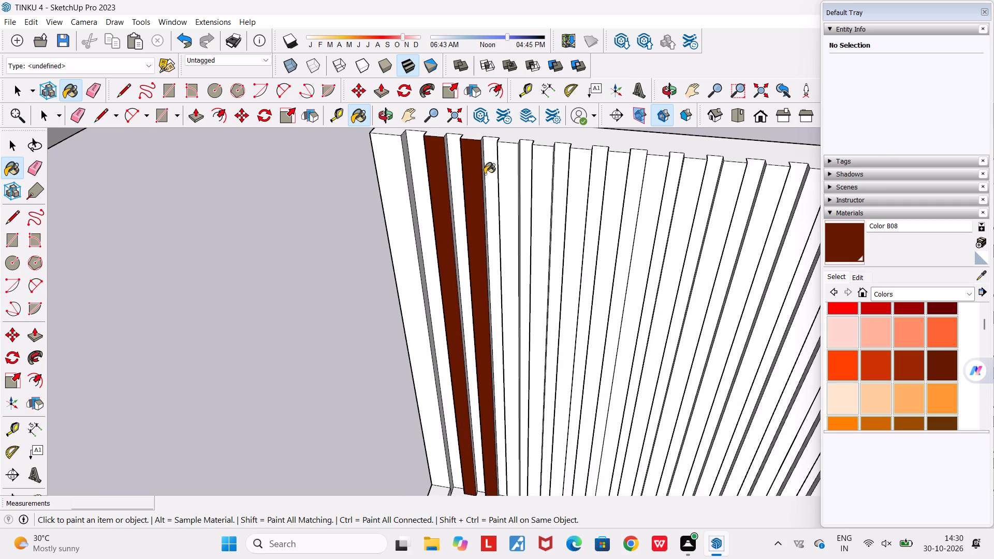
pyautogui.click(513, 174)
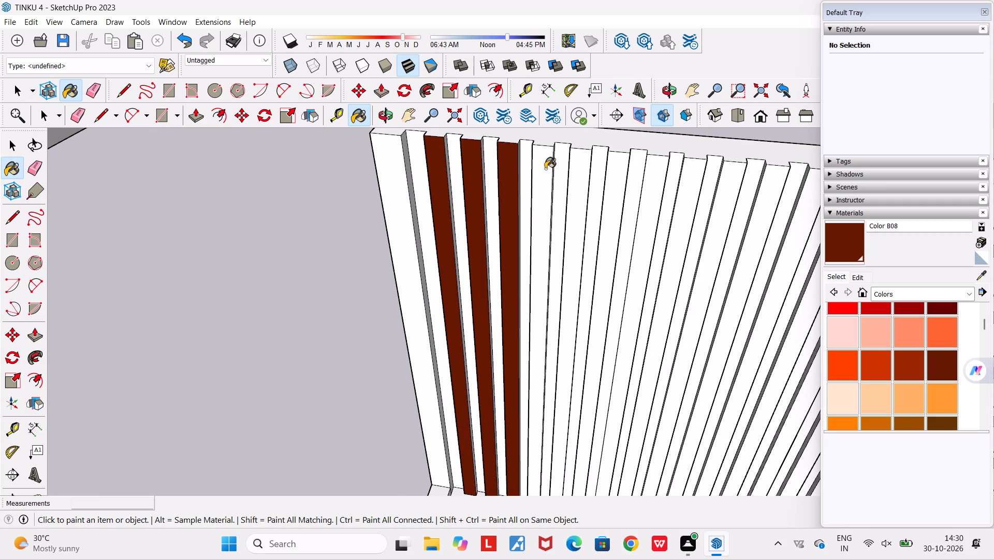
pyautogui.click(545, 169)
pyautogui.click(587, 174)
pyautogui.click(619, 182)
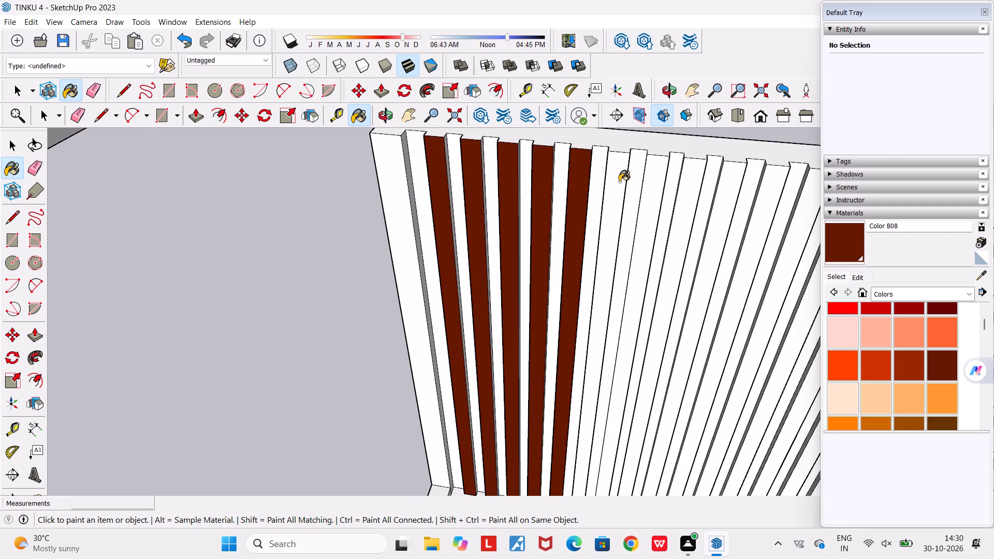
pyautogui.click(656, 197)
pyautogui.click(690, 193)
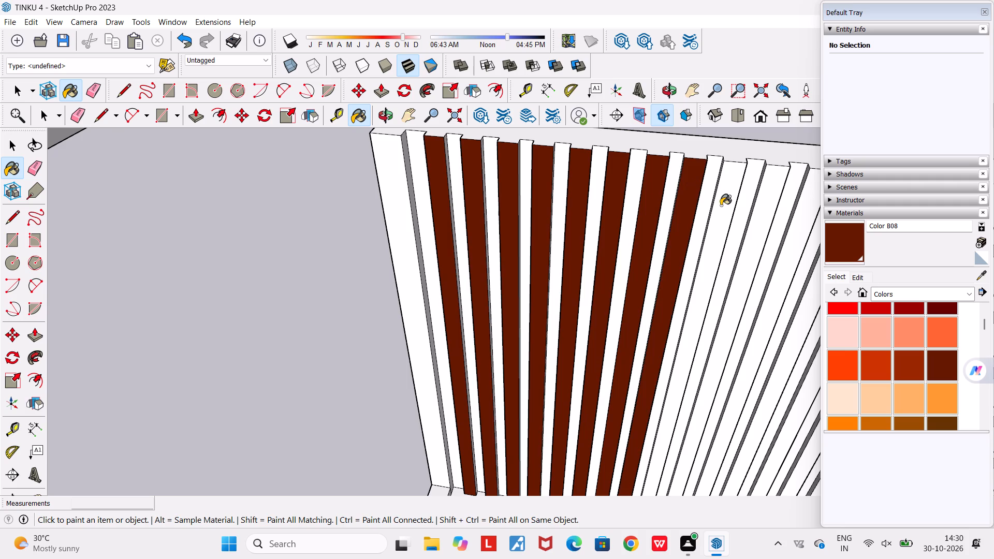
pyautogui.click(725, 201)
pyautogui.click(768, 204)
# Paint eight slats with Color B08, starting from the opposite end of the headboard and working inward.
pyautogui.moveTo(754, 213); pyautogui.dragTo(676, 181, button='middle')
pyautogui.scroll(-11, 676, 181)
pyautogui.scroll(-20, 701, 198)
pyautogui.scroll(-3, 701, 198)
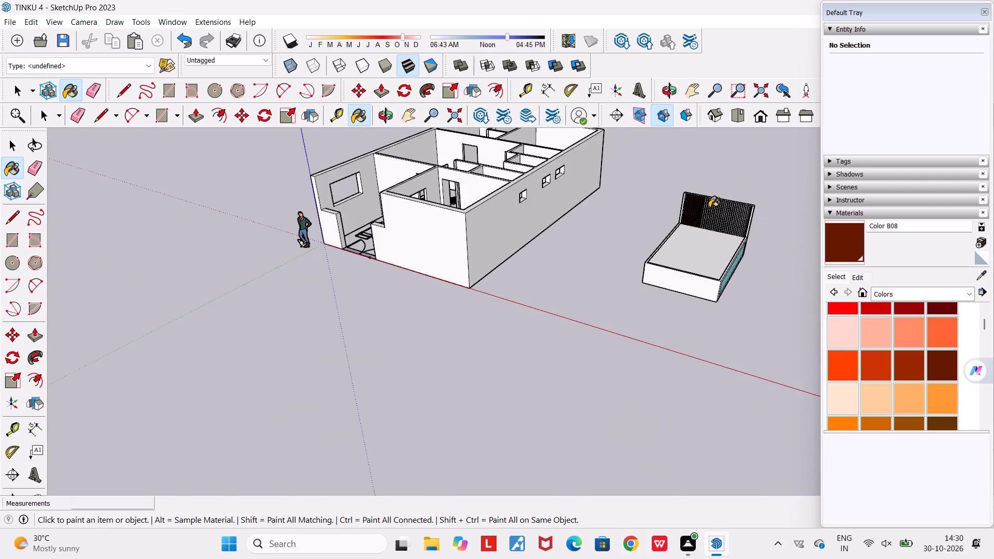
pyautogui.scroll(20, 761, 211)
pyautogui.scroll(5, 761, 211)
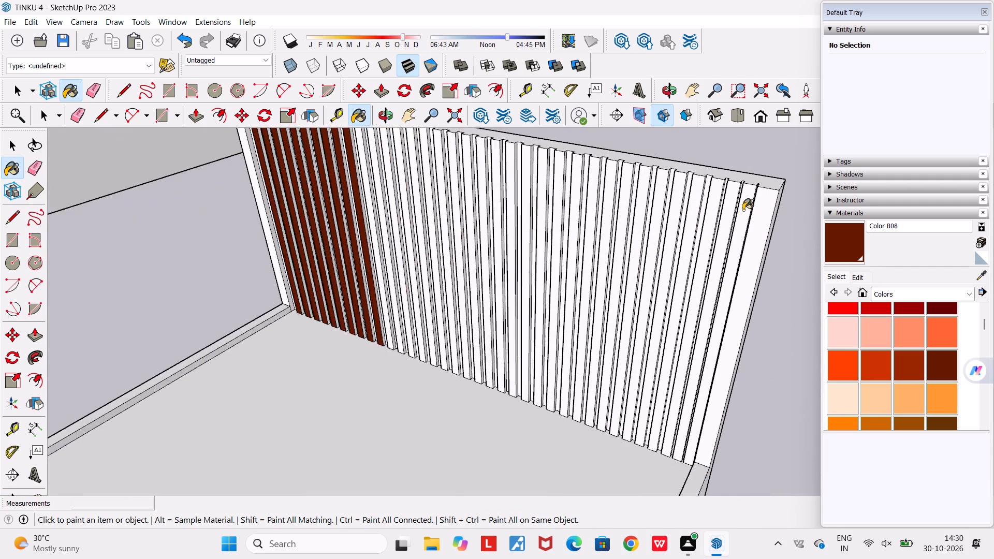
pyautogui.scroll(7, 743, 210)
pyautogui.moveTo(739, 207); pyautogui.dragTo(736, 279, button='middle')
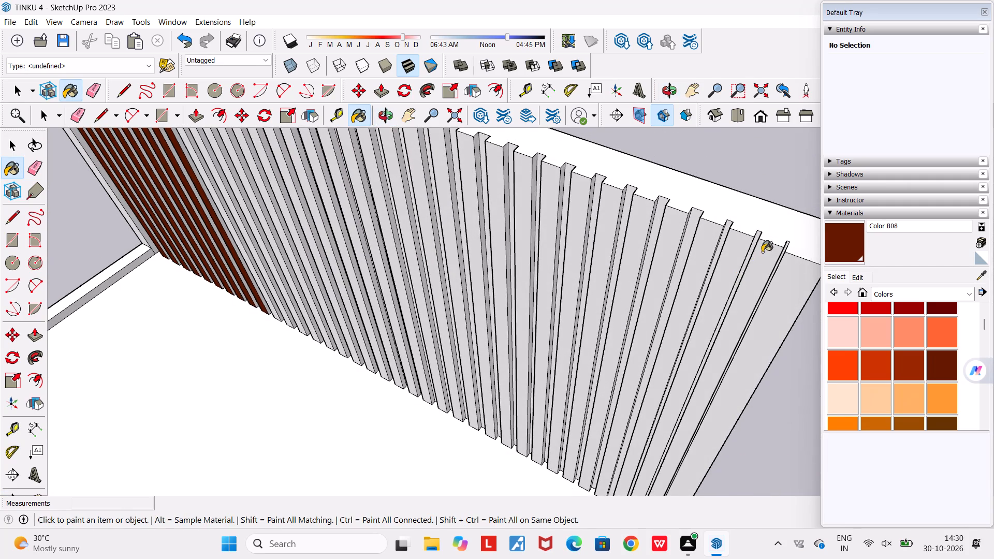
pyautogui.click(762, 252)
pyautogui.click(739, 239)
pyautogui.click(710, 227)
pyautogui.click(676, 212)
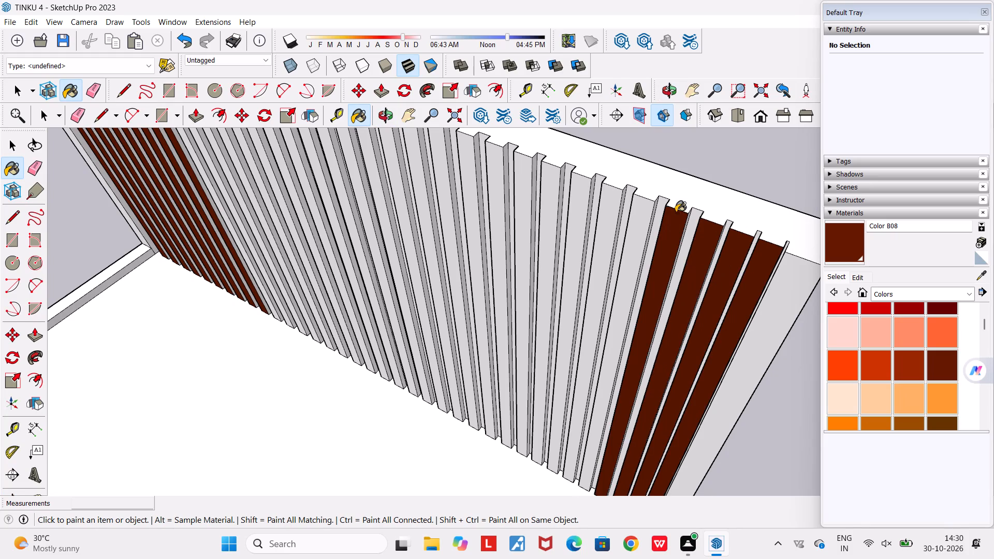
pyautogui.click(637, 205)
pyautogui.click(615, 193)
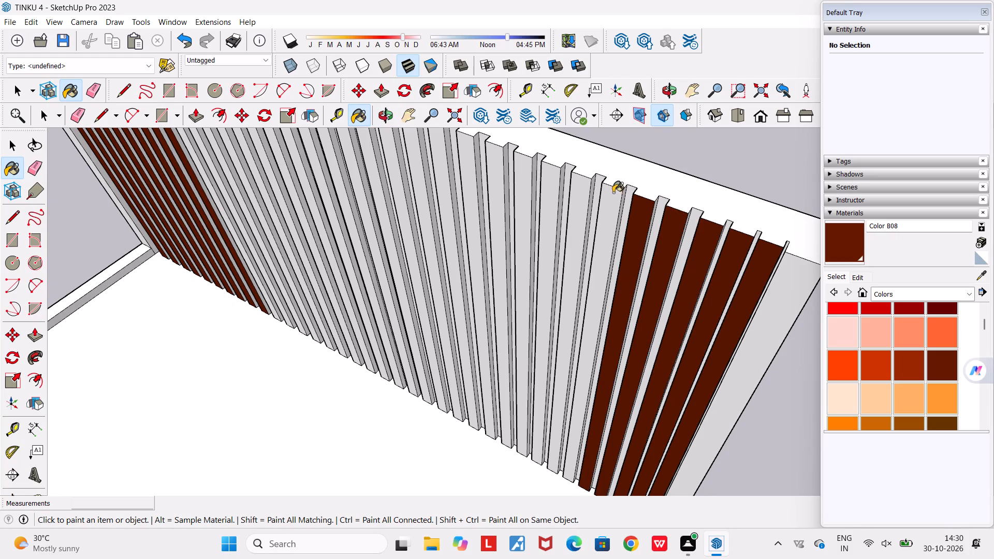
pyautogui.click(580, 191)
pyautogui.click(549, 176)
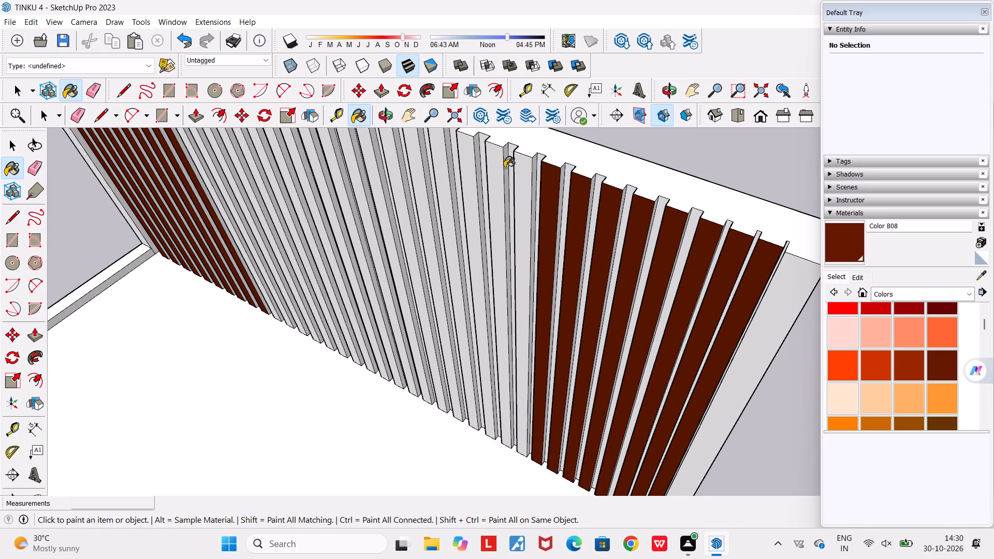
# Paint the fronts of the next eight headboard slats with Color B08, continuing inward from the end farthest from the house.
pyautogui.click(525, 174)
pyautogui.click(496, 157)
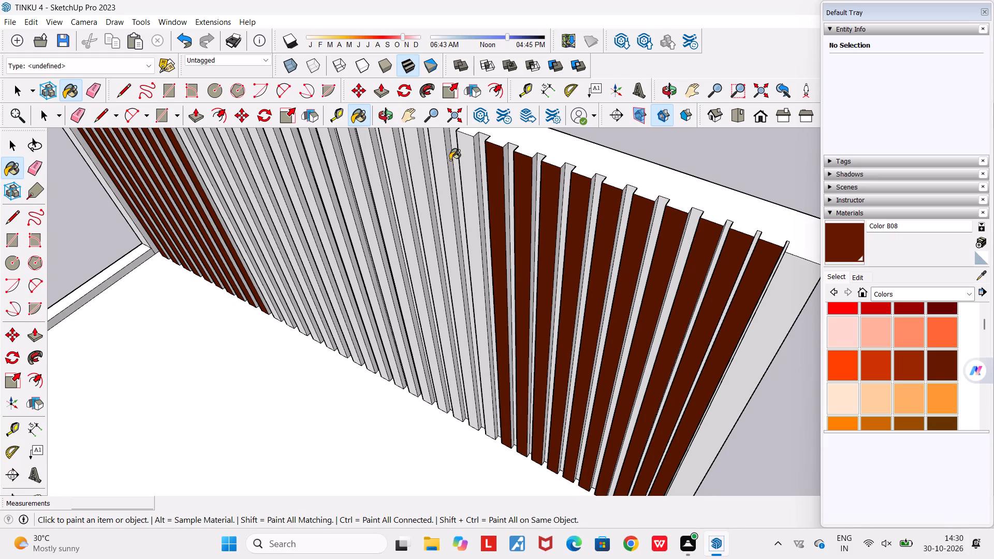
pyautogui.click(472, 154)
pyautogui.click(435, 157)
pyautogui.click(411, 164)
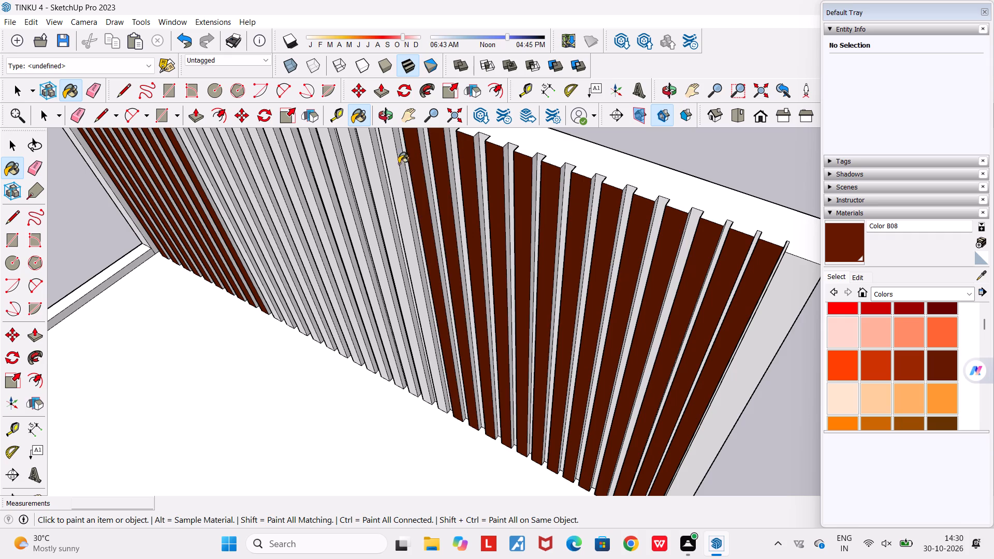
pyautogui.click(393, 163)
pyautogui.click(369, 168)
pyautogui.click(355, 169)
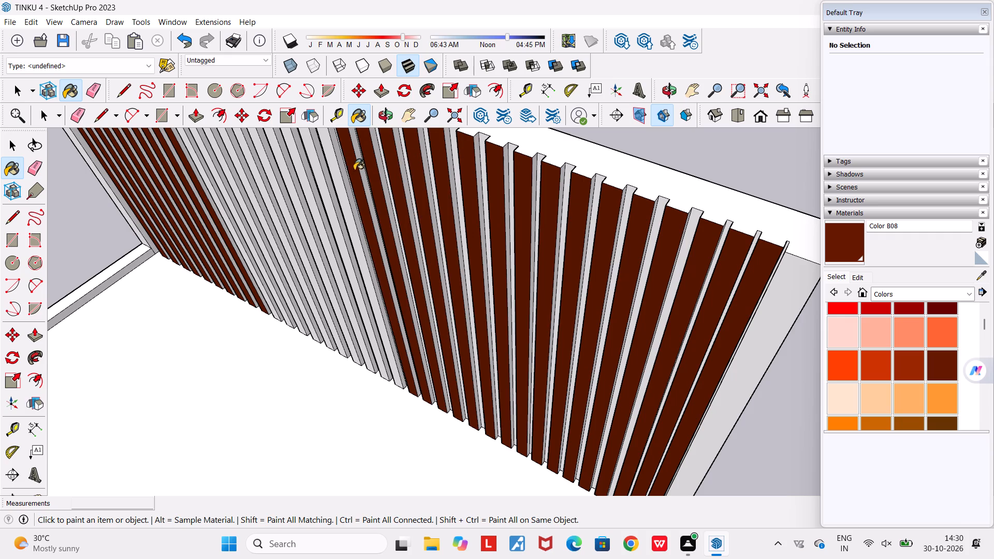
# Paint the fronts of the remaining unpainted middle headboard slats with Color B08, up to the slats already coloured at the house end.
pyautogui.click(338, 174)
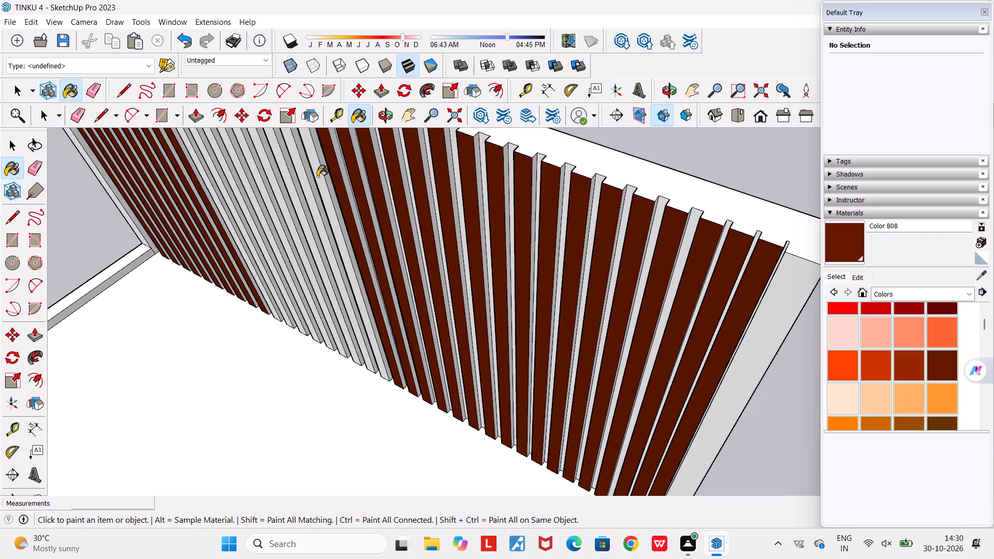
pyautogui.click(318, 177)
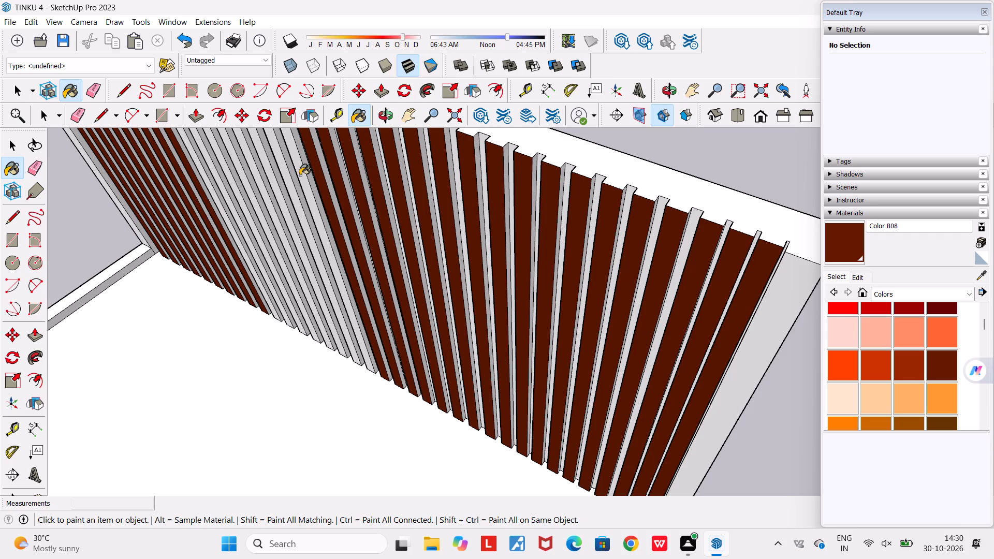
pyautogui.click(302, 176)
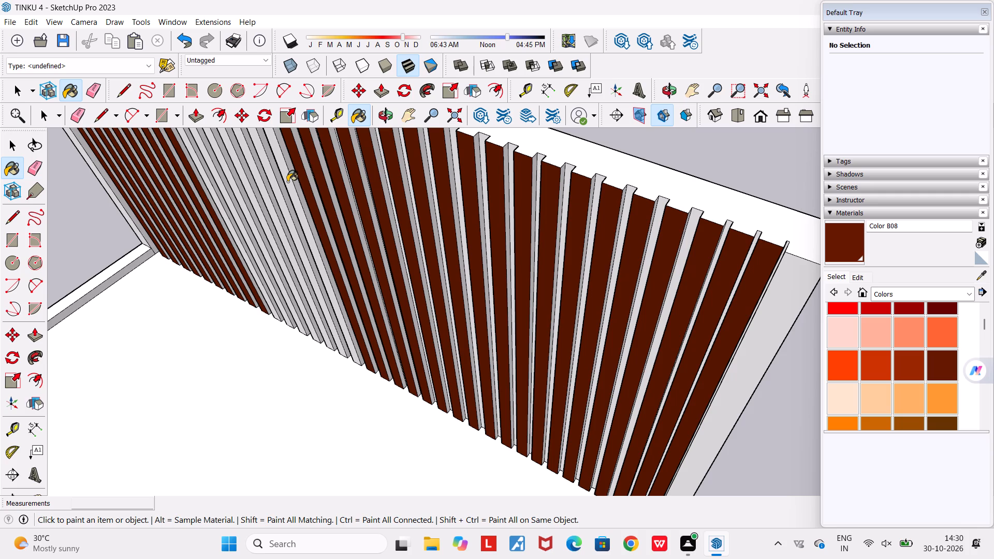
pyautogui.click(287, 182)
pyautogui.click(274, 182)
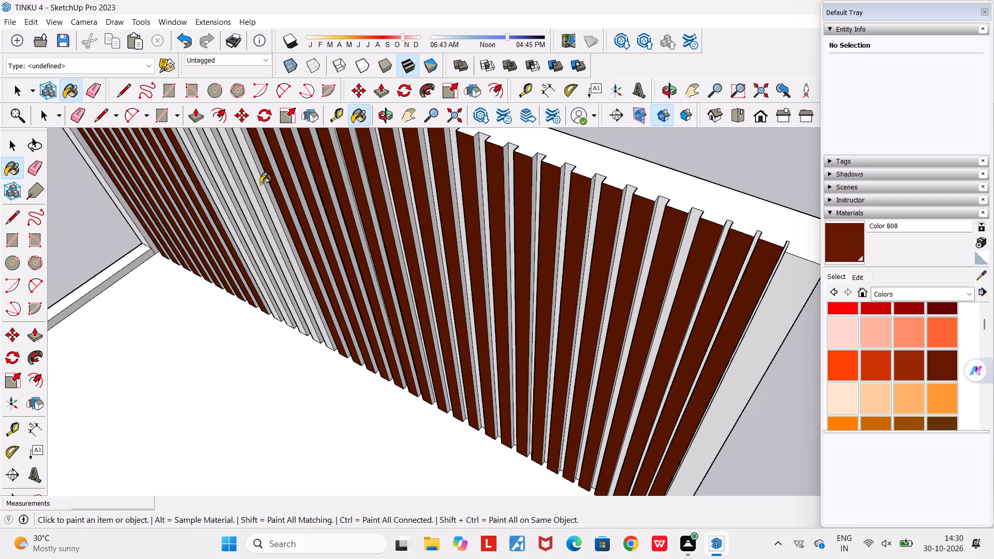
pyautogui.click(260, 184)
pyautogui.click(248, 190)
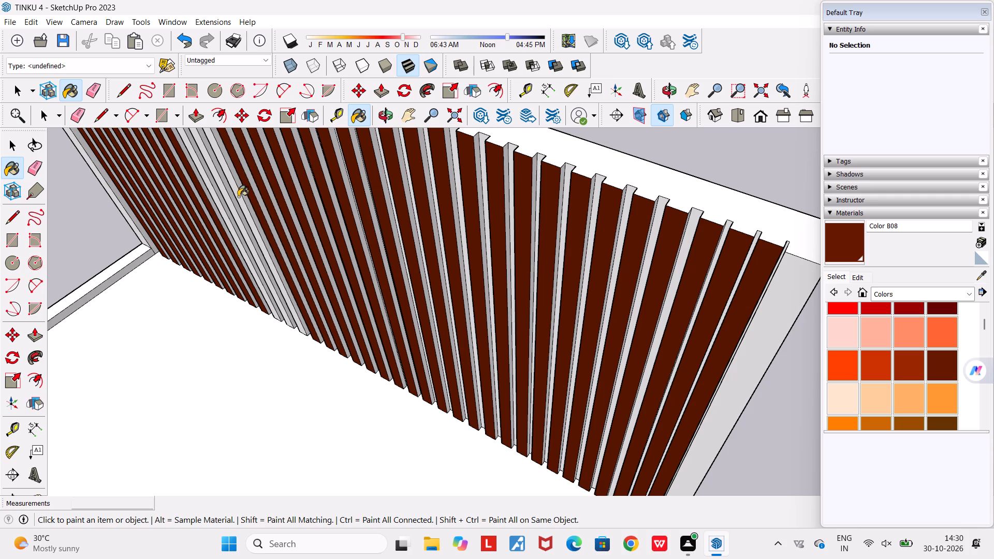
pyautogui.click(238, 197)
pyautogui.click(229, 203)
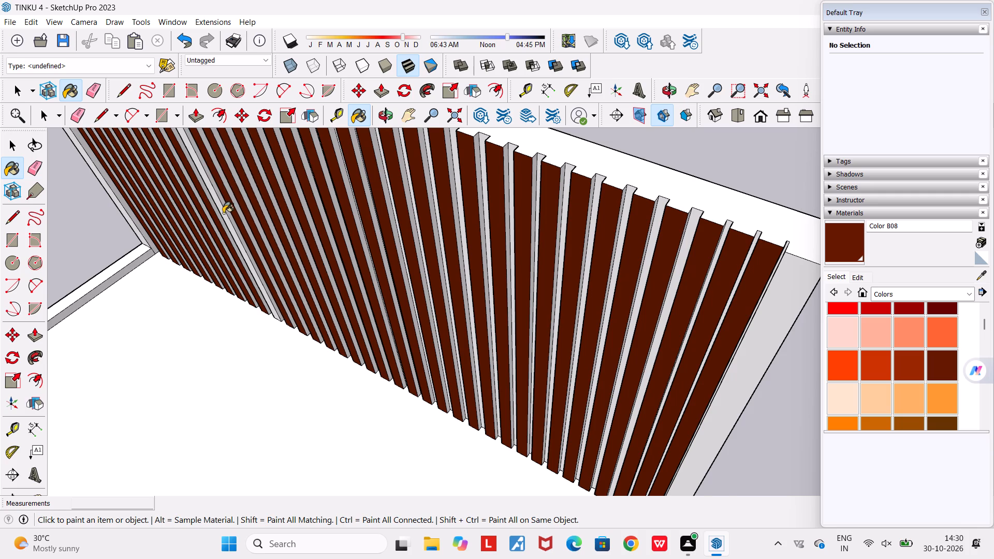
pyautogui.moveTo(226, 213); pyautogui.dragTo(325, 183, button='middle')
pyautogui.scroll(-4, 326, 183)
pyautogui.scroll(6, 194, 261)
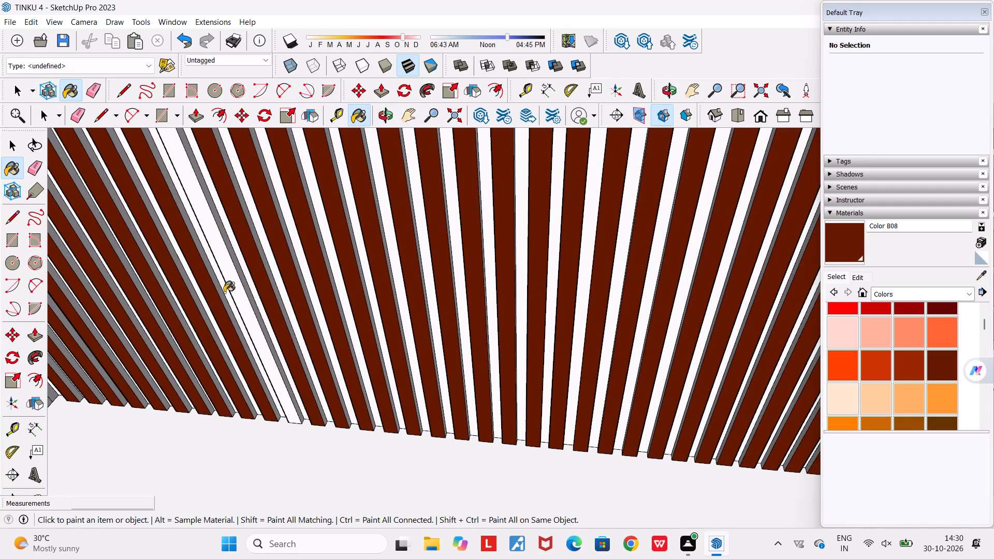
pyautogui.click(241, 298)
pyautogui.scroll(-15, 238, 307)
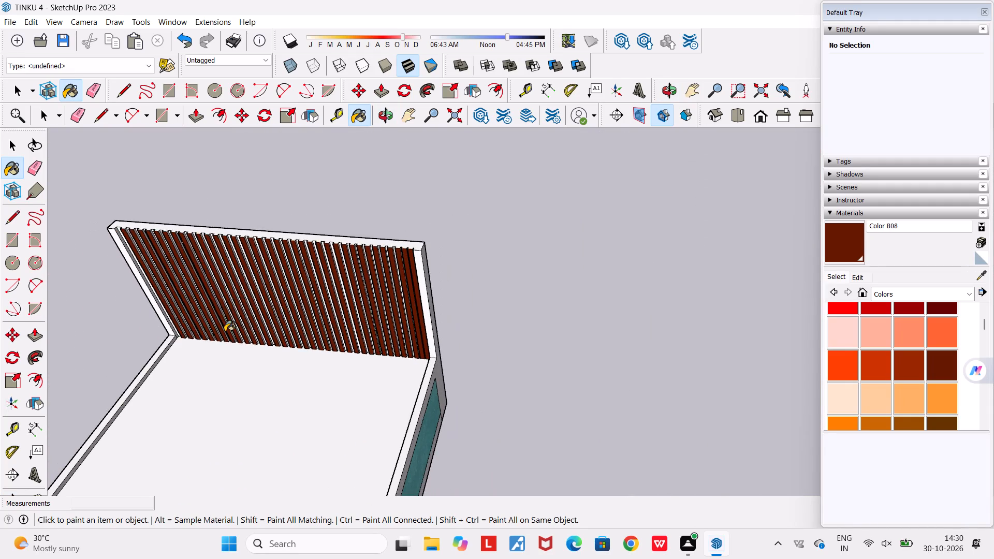
# Paint both side faces of the first two headboard slats at the house end with Color B08.
pyautogui.moveTo(225, 332); pyautogui.dragTo(563, 233, button='middle')
pyautogui.scroll(-4, 563, 233)
pyautogui.scroll(6, 473, 344)
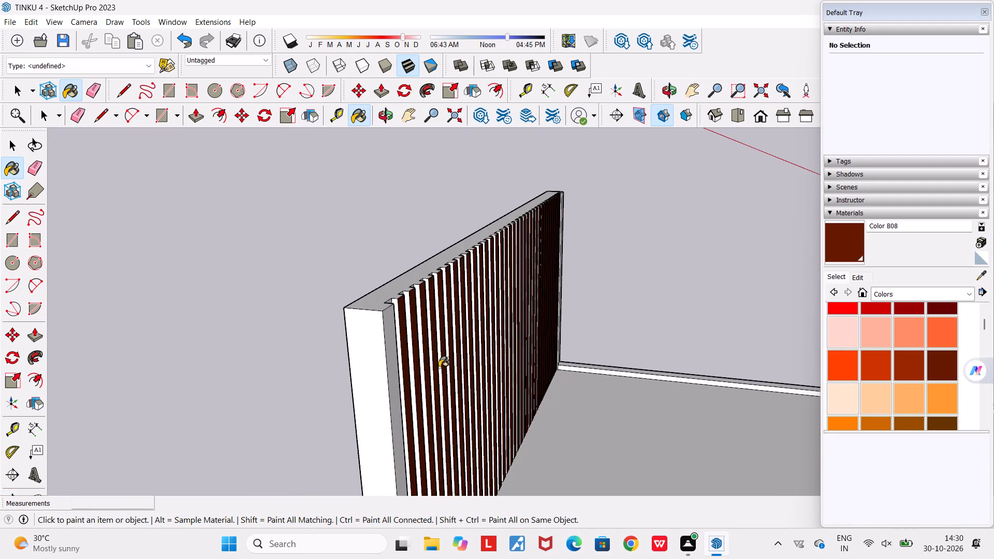
pyautogui.scroll(4, 439, 367)
pyautogui.scroll(5, 377, 298)
pyautogui.click(364, 273)
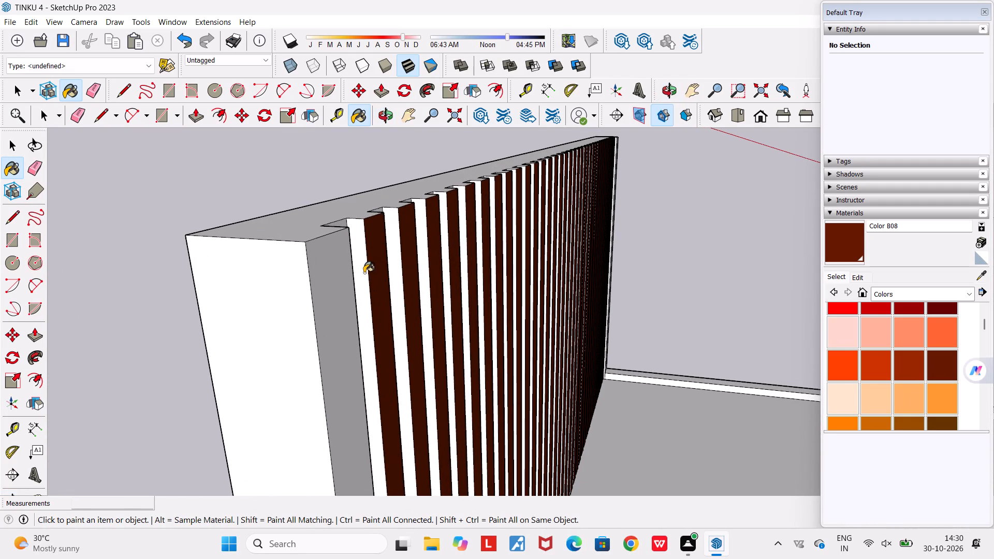
pyautogui.moveTo(368, 283); pyautogui.dragTo(148, 325, button='middle')
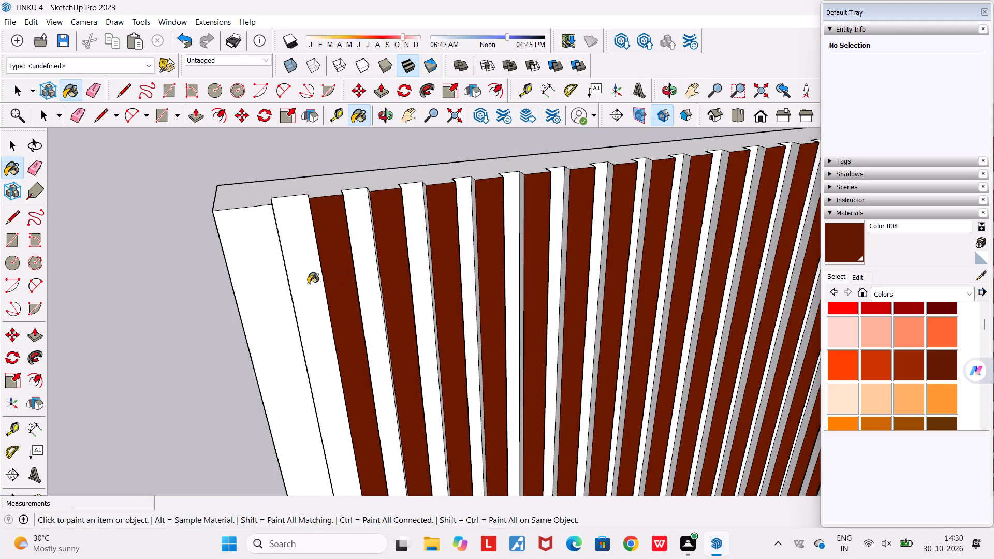
pyautogui.moveTo(273, 285); pyautogui.dragTo(161, 277, button='middle')
pyautogui.scroll(12, 375, 171)
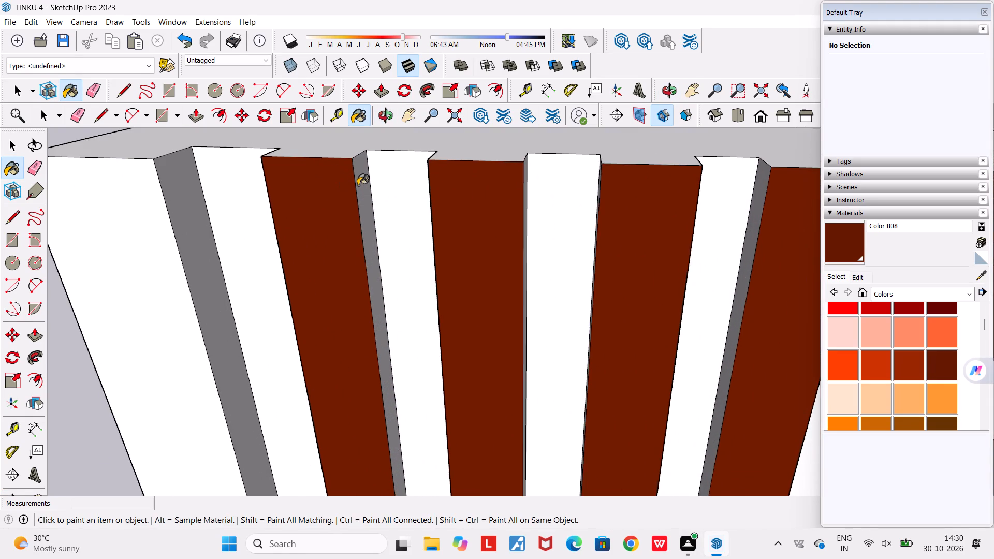
pyautogui.scroll(4, 367, 174)
pyautogui.click(360, 178)
pyautogui.moveTo(414, 251); pyautogui.dragTo(563, 230, button='middle')
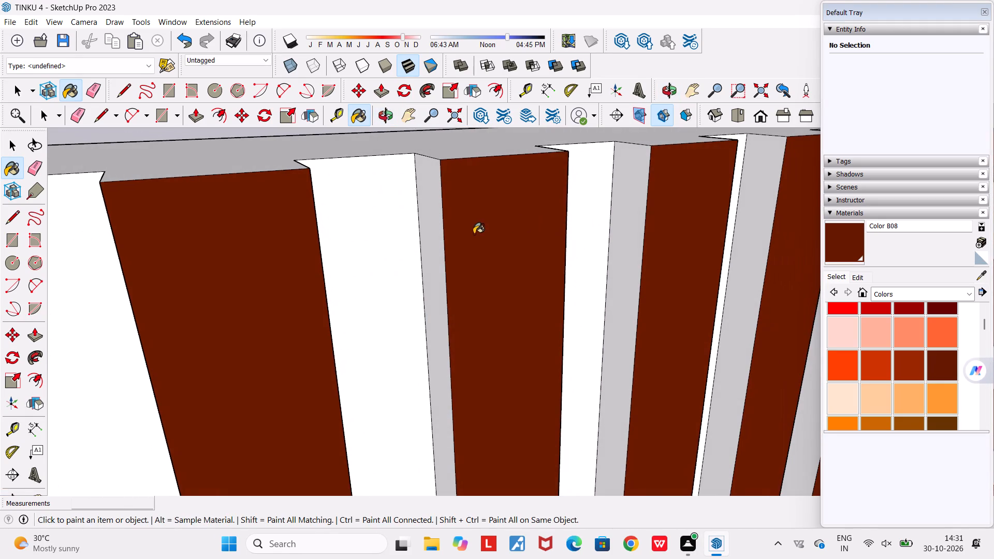
pyautogui.click(438, 249)
pyautogui.moveTo(474, 260); pyautogui.dragTo(166, 296, button='middle')
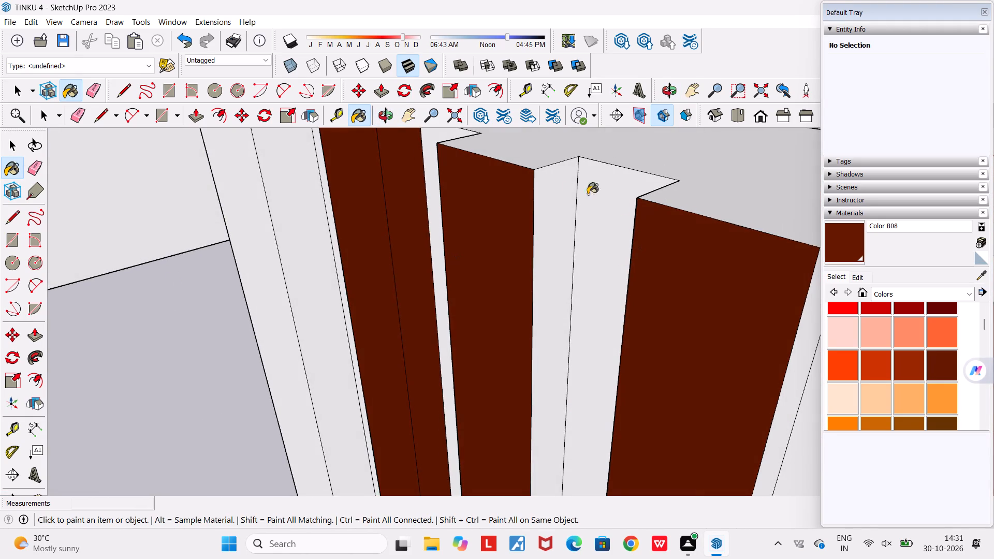
pyautogui.click(545, 200)
# Paint both side faces of the third and fourth headboard slats from the house end with Color B08.
pyautogui.moveTo(572, 299); pyautogui.dragTo(817, 325, button='middle')
pyautogui.click(549, 268)
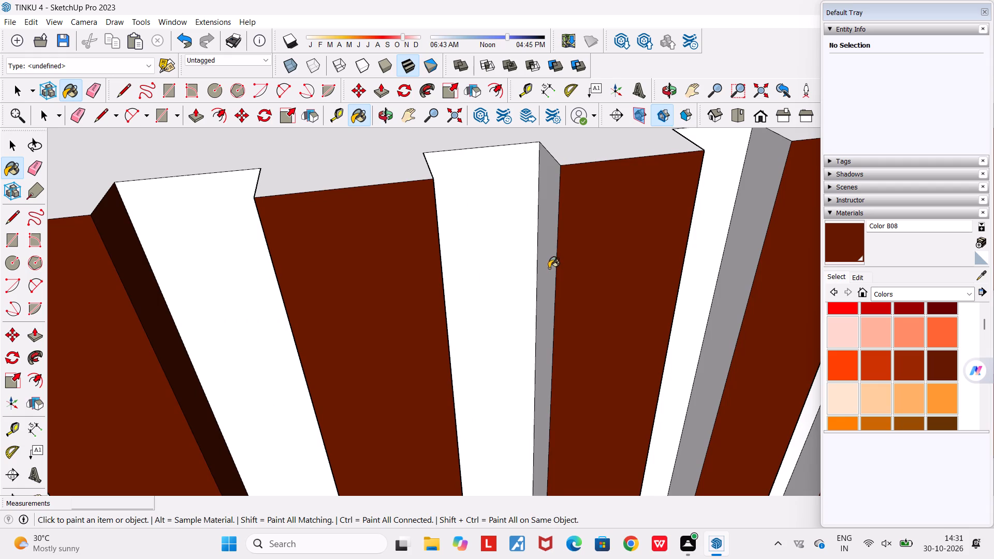
pyautogui.moveTo(576, 291); pyautogui.dragTo(387, 271, button='middle')
pyautogui.scroll(-5, 387, 271)
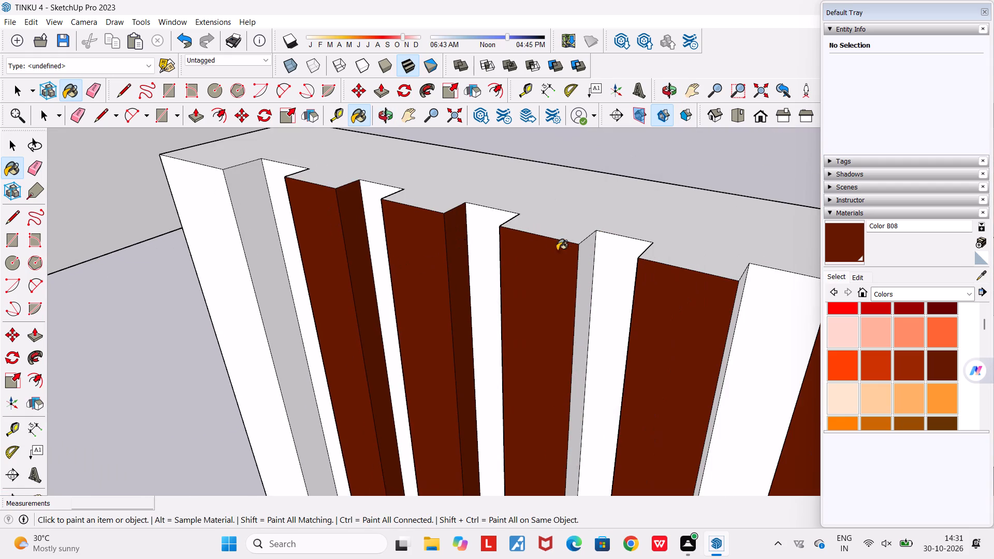
pyautogui.scroll(4, 586, 252)
pyautogui.click(585, 251)
pyautogui.scroll(1, 584, 309)
pyautogui.moveTo(584, 311); pyautogui.dragTo(806, 323, button='middle')
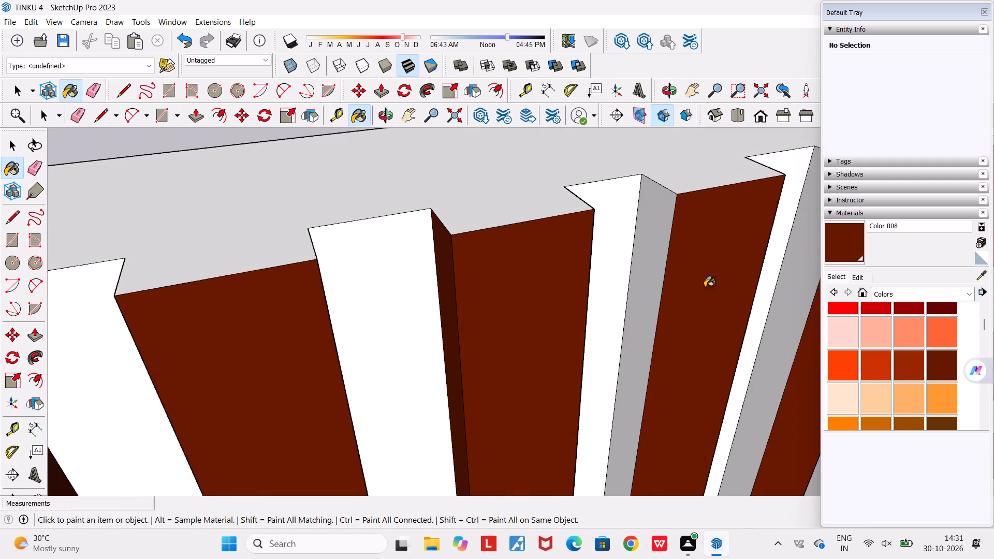
pyautogui.click(655, 280)
pyautogui.moveTo(689, 297); pyautogui.dragTo(394, 275, button='middle')
pyautogui.scroll(-10, 394, 275)
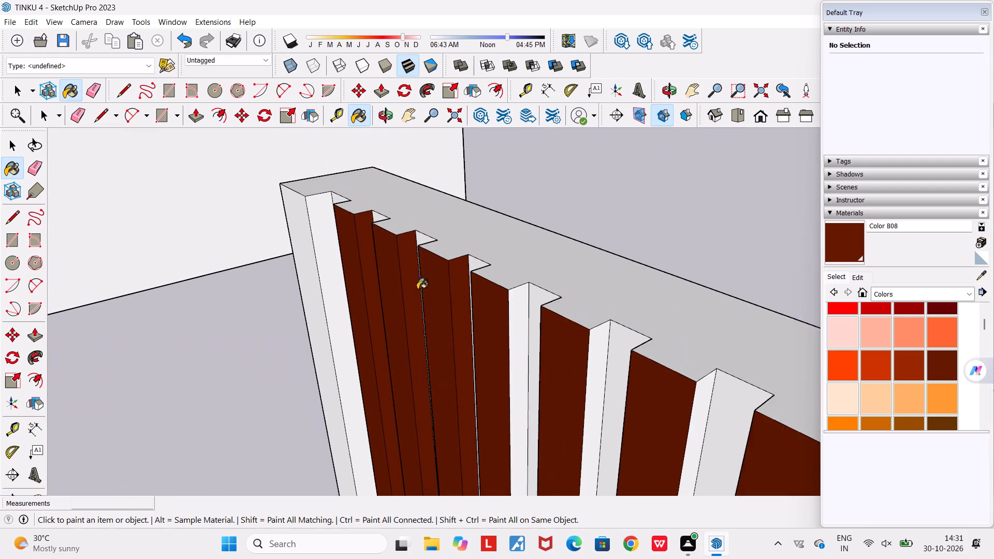
pyautogui.scroll(4, 478, 297)
pyautogui.click(532, 304)
# Paint both side faces of the fifth and sixth headboard slats from the house end with Color B08.
pyautogui.moveTo(528, 316); pyautogui.dragTo(780, 361, button='middle')
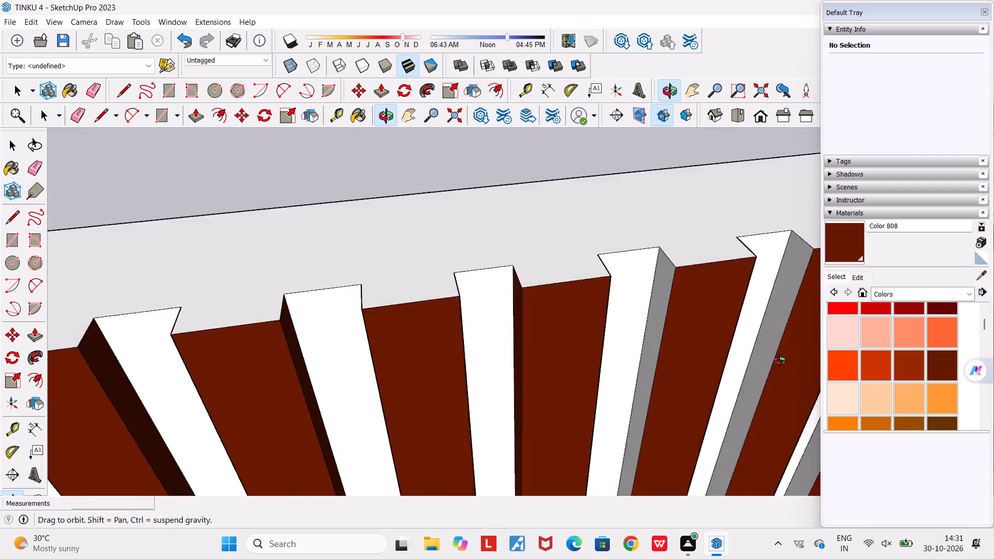
pyautogui.moveTo(780, 361); pyautogui.dragTo(780, 360, button='middle')
pyautogui.scroll(4, 661, 302)
pyautogui.click(661, 302)
pyautogui.moveTo(708, 322); pyautogui.dragTo(466, 252, button='middle')
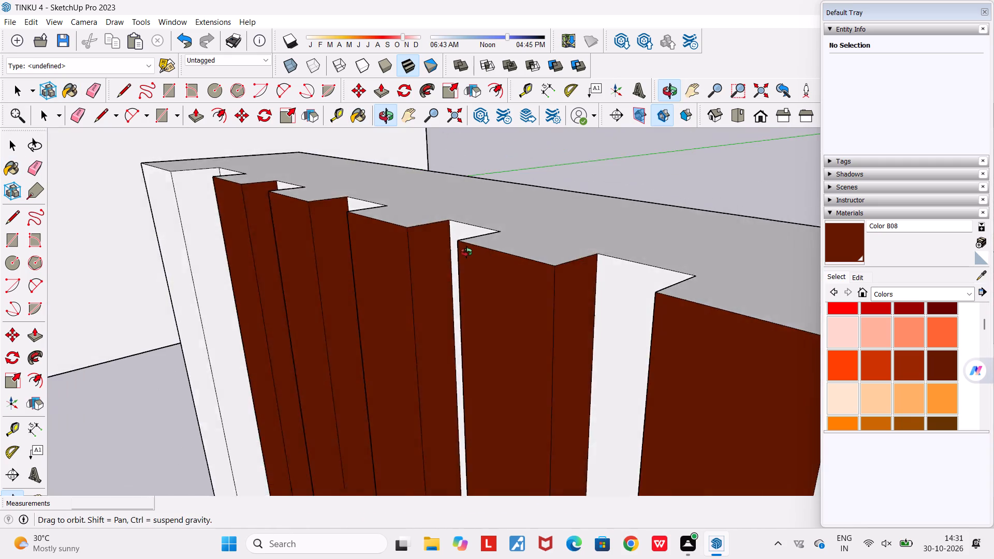
pyautogui.moveTo(466, 252); pyautogui.dragTo(466, 252, button='middle')
pyautogui.scroll(-10, 466, 252)
pyautogui.scroll(5, 588, 319)
pyautogui.click(588, 319)
pyautogui.moveTo(608, 377); pyautogui.dragTo(811, 393, button='middle')
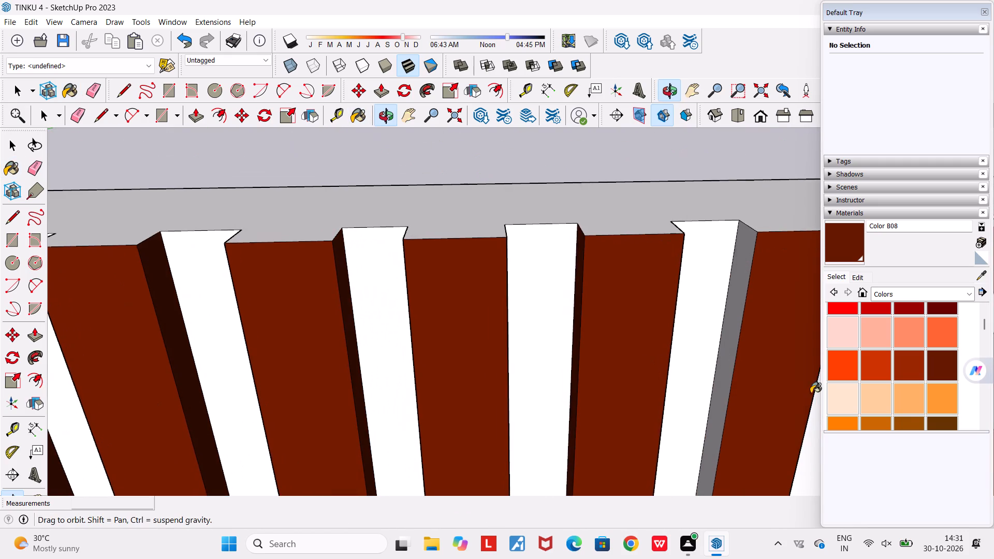
pyautogui.click(736, 306)
pyautogui.scroll(-12, 737, 334)
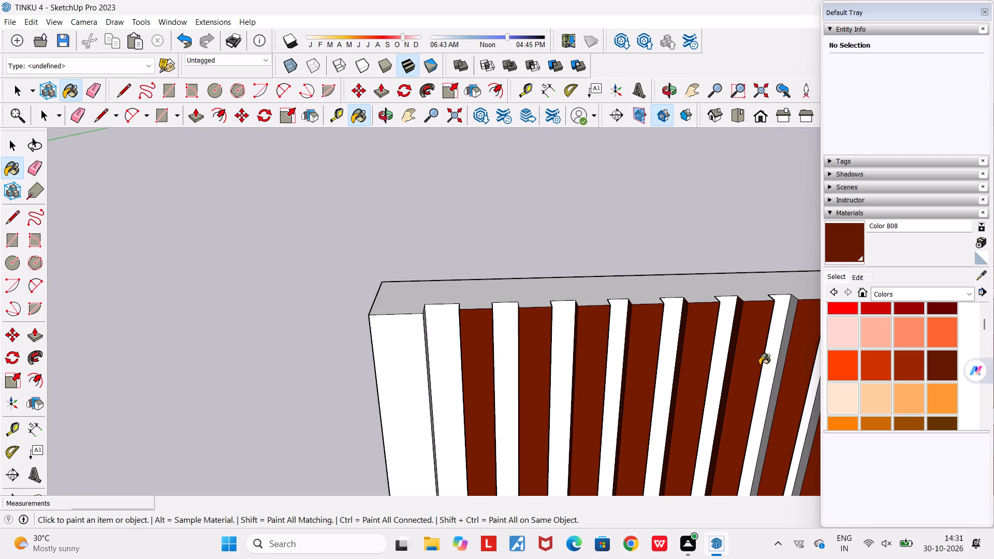
pyautogui.moveTo(759, 364); pyautogui.dragTo(445, 312, button='middle')
pyautogui.scroll(5, 618, 408)
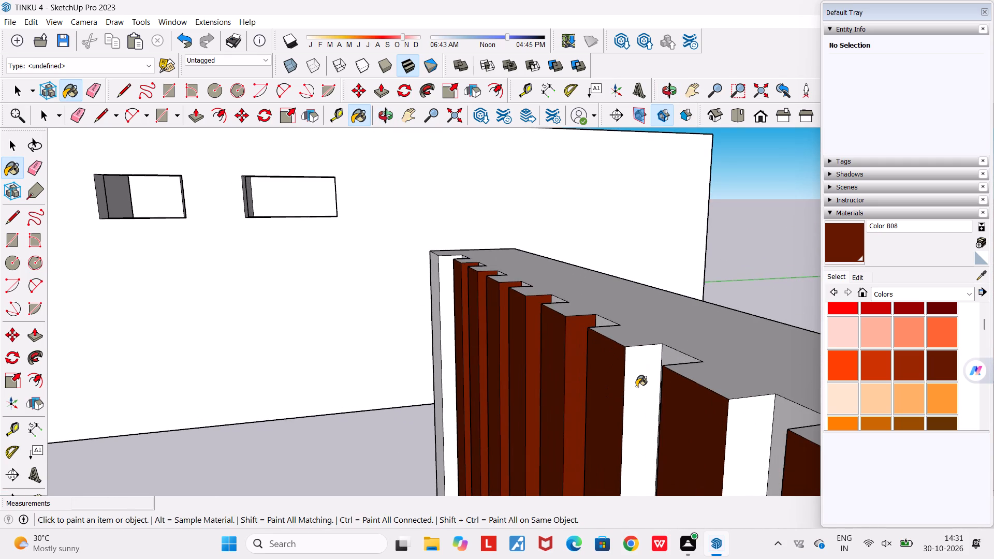
pyautogui.click(635, 386)
# Paint the side faces that face the house end on the next nine headboard slats with Color B08.
pyautogui.moveTo(620, 410); pyautogui.dragTo(883, 417, button='middle')
pyautogui.scroll(-5, 883, 417)
pyautogui.scroll(-13, 771, 377)
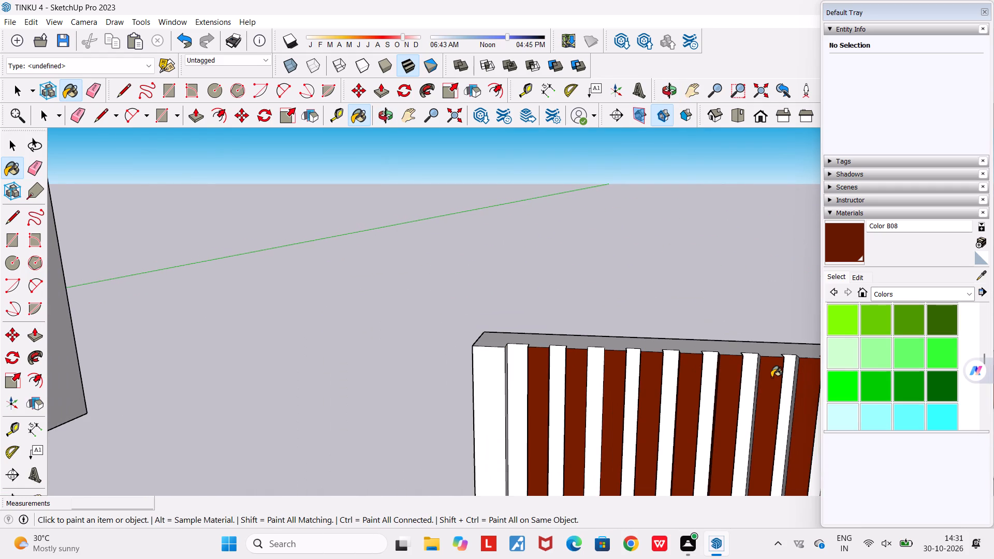
pyautogui.click(691, 85)
pyautogui.moveTo(669, 293); pyautogui.dragTo(346, 183)
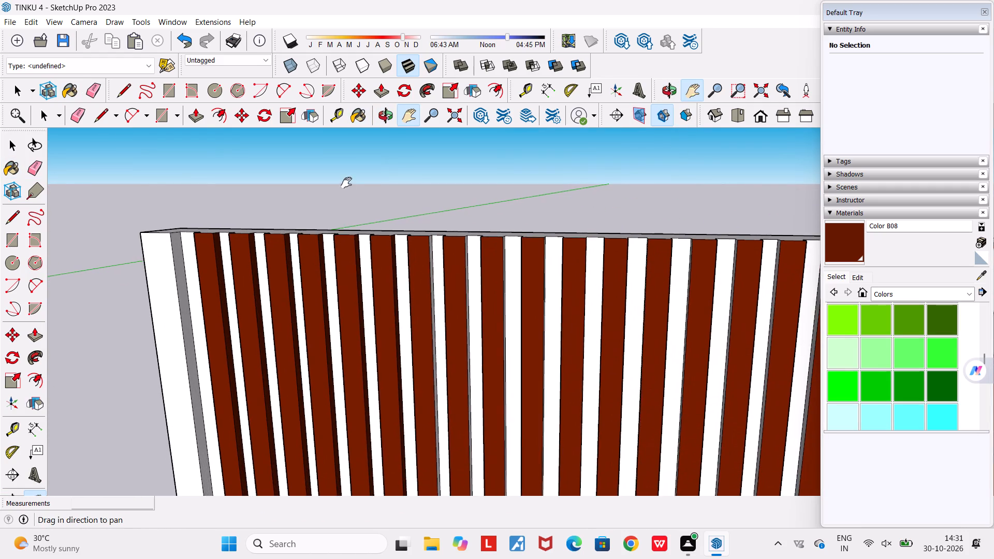
pyautogui.scroll(3, 472, 383)
pyautogui.moveTo(471, 383); pyautogui.dragTo(752, 396, button='middle')
pyautogui.scroll(-4, 752, 396)
pyautogui.scroll(4, 745, 362)
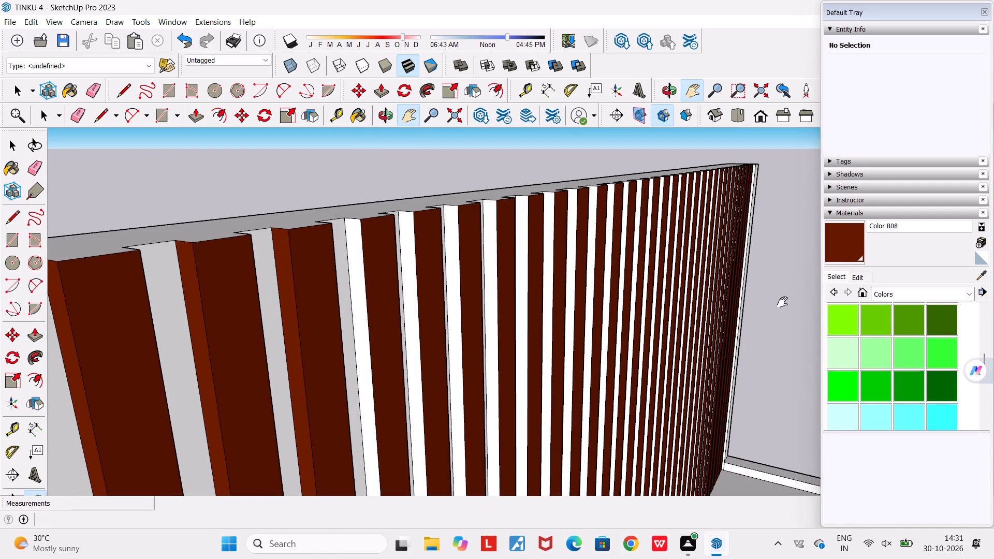
pyautogui.click(849, 245)
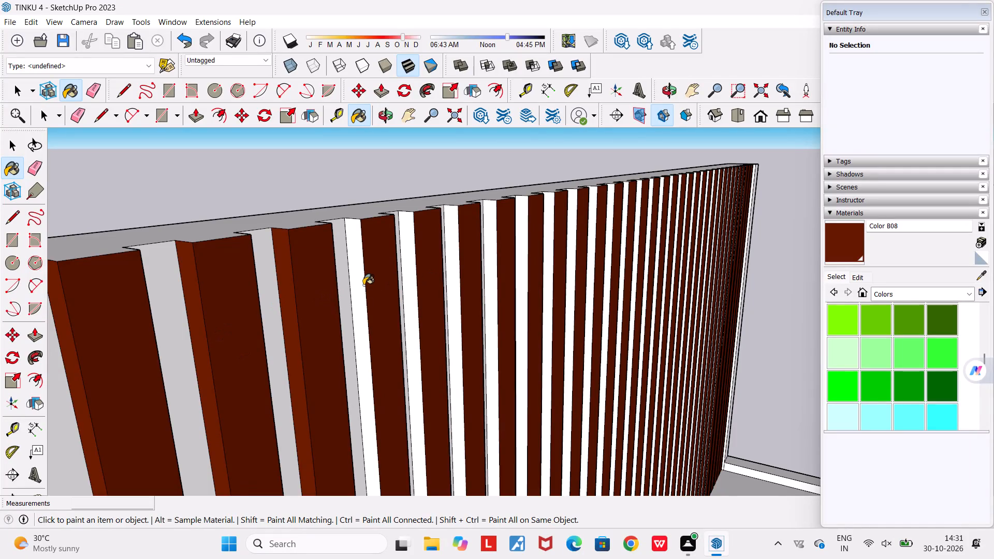
pyautogui.scroll(2, 363, 285)
pyautogui.click(358, 285)
pyautogui.click(421, 277)
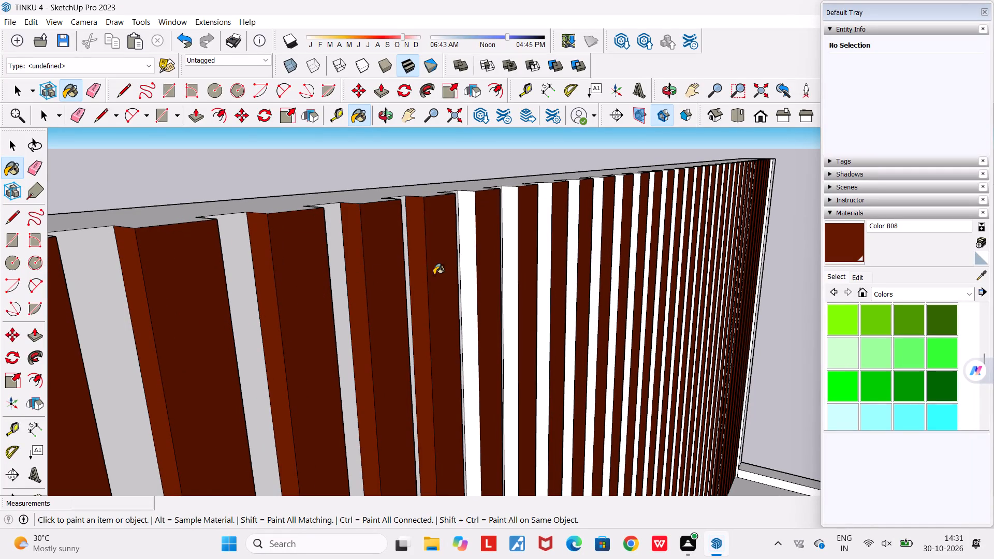
pyautogui.click(470, 269)
pyautogui.click(510, 269)
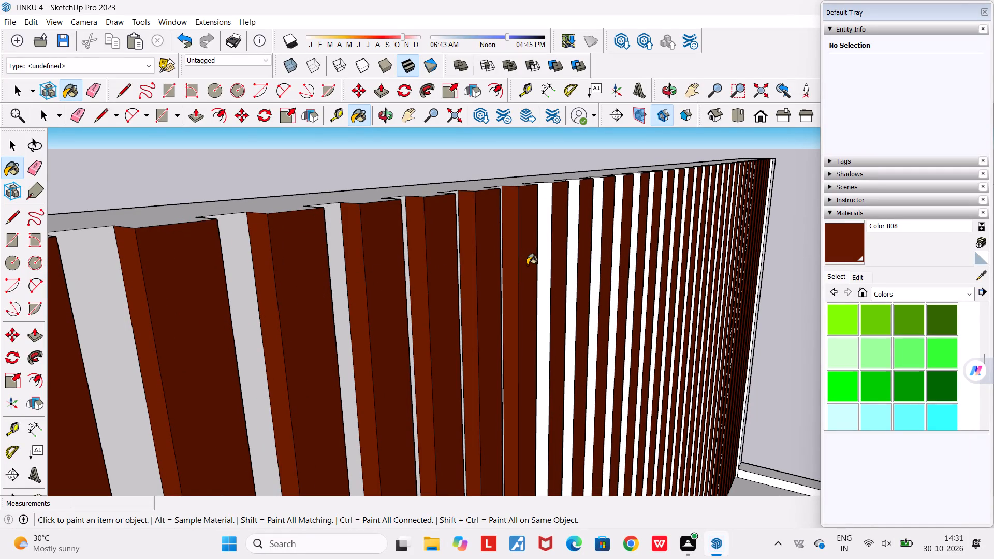
pyautogui.click(546, 260)
pyautogui.click(573, 250)
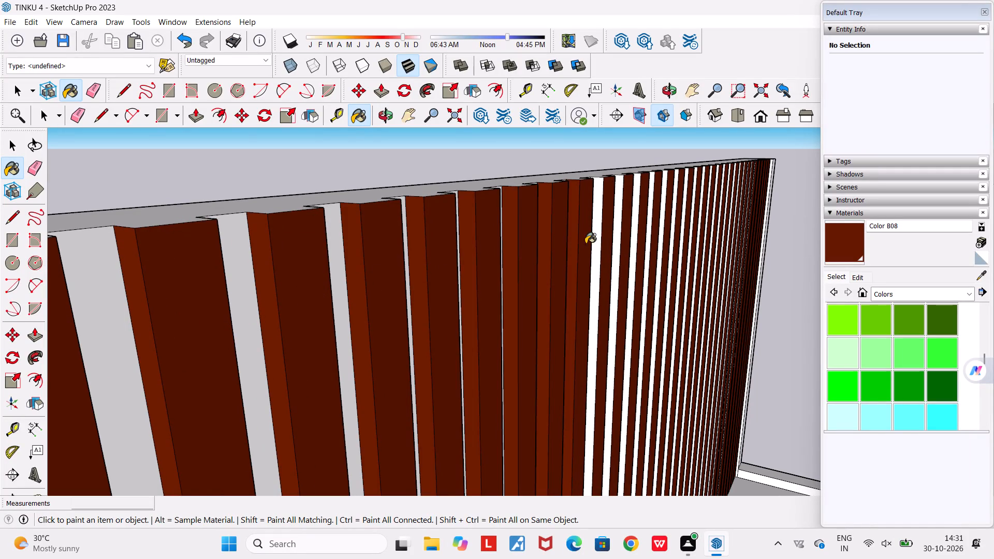
pyautogui.click(599, 241)
pyautogui.click(618, 239)
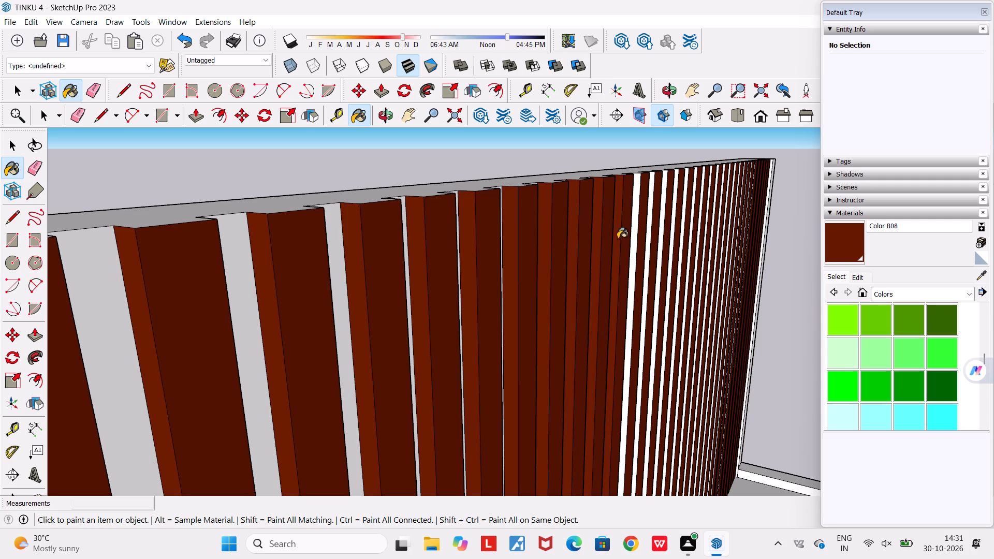
pyautogui.click(633, 232)
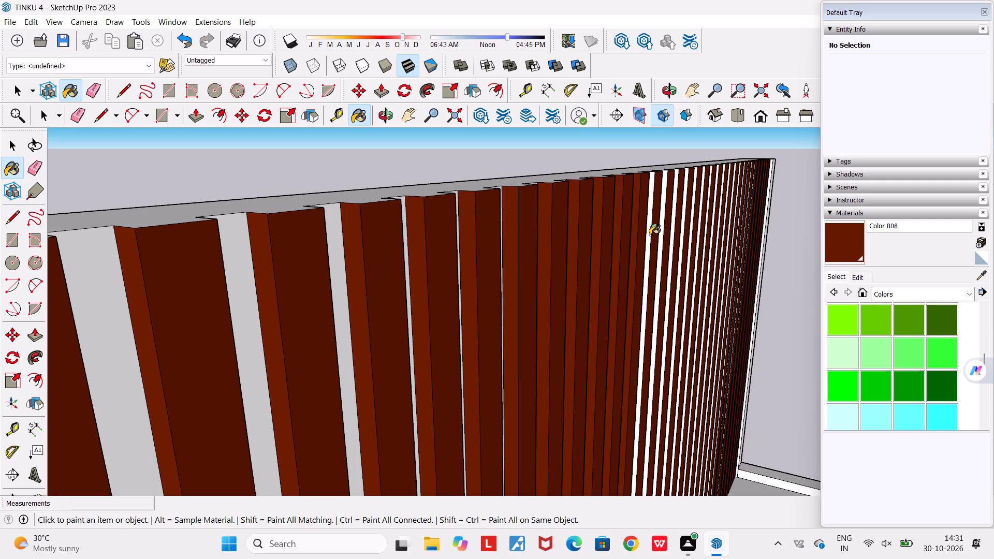
# Paint the side faces that face the house end on the next eleven headboard slats with Color B08.
pyautogui.click(650, 235)
pyautogui.click(662, 229)
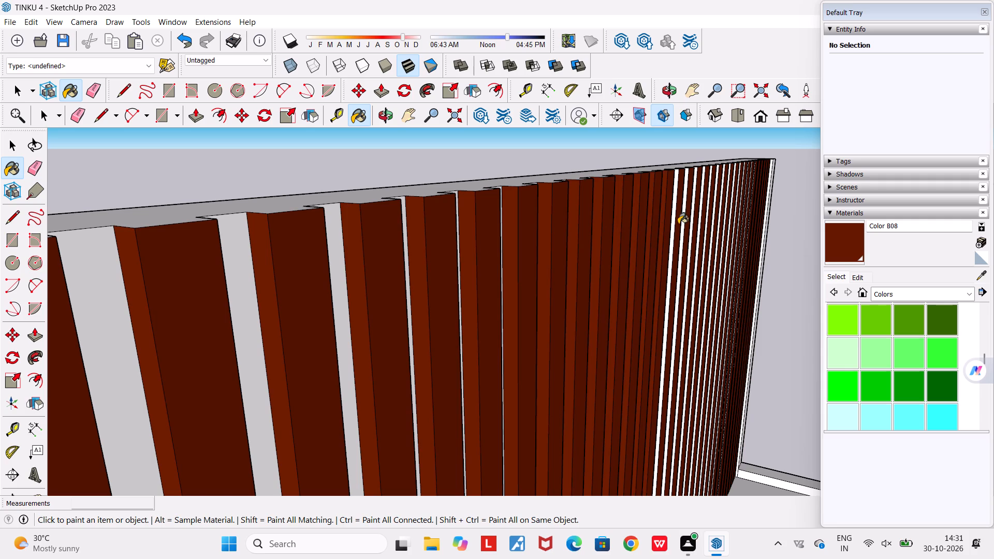
pyautogui.scroll(5, 688, 220)
pyautogui.click(664, 224)
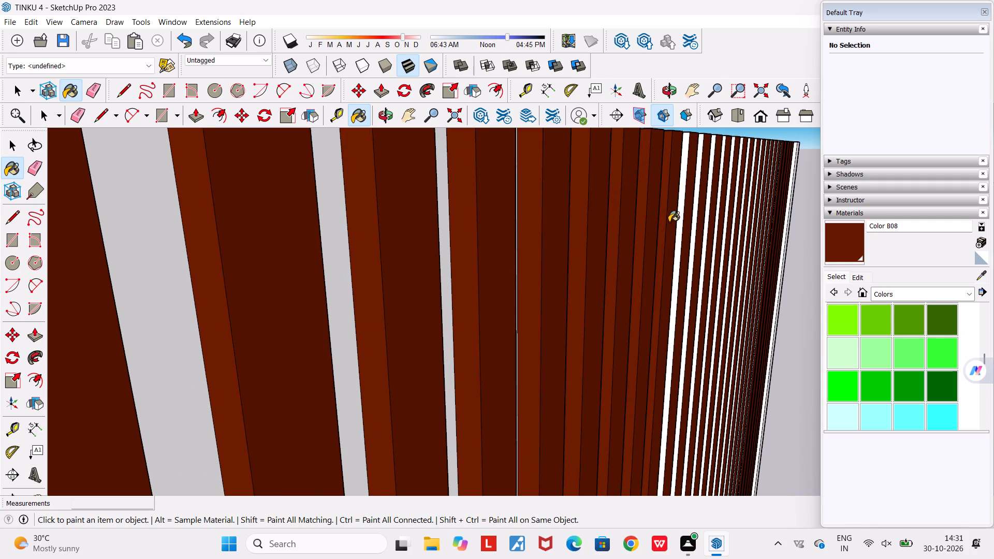
pyautogui.click(680, 221)
pyautogui.click(694, 221)
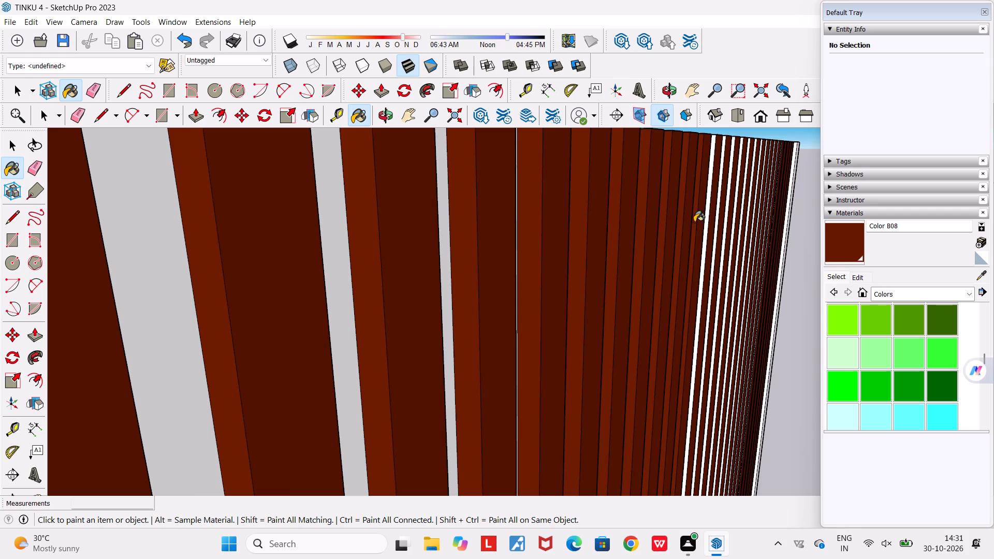
pyautogui.scroll(8, 694, 222)
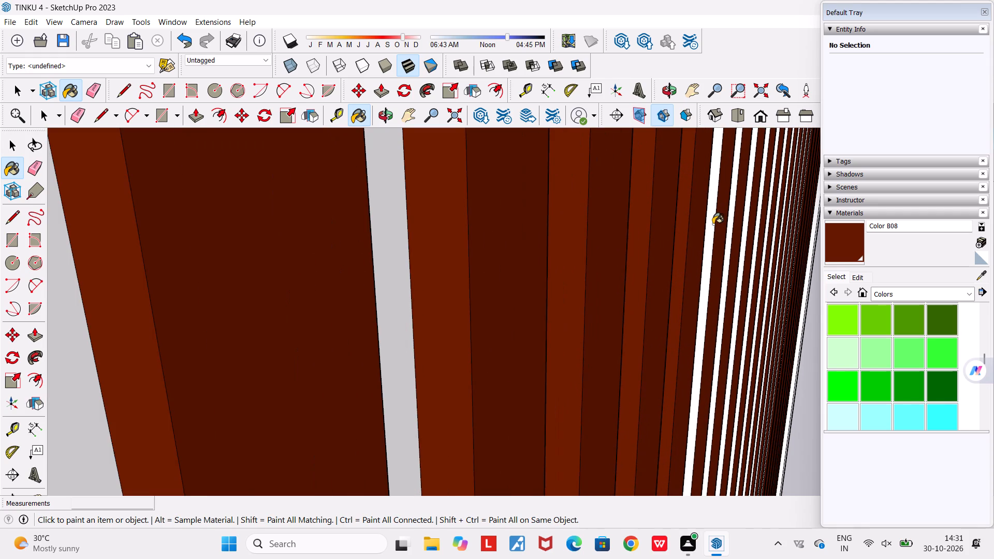
pyautogui.click(709, 225)
pyautogui.click(732, 222)
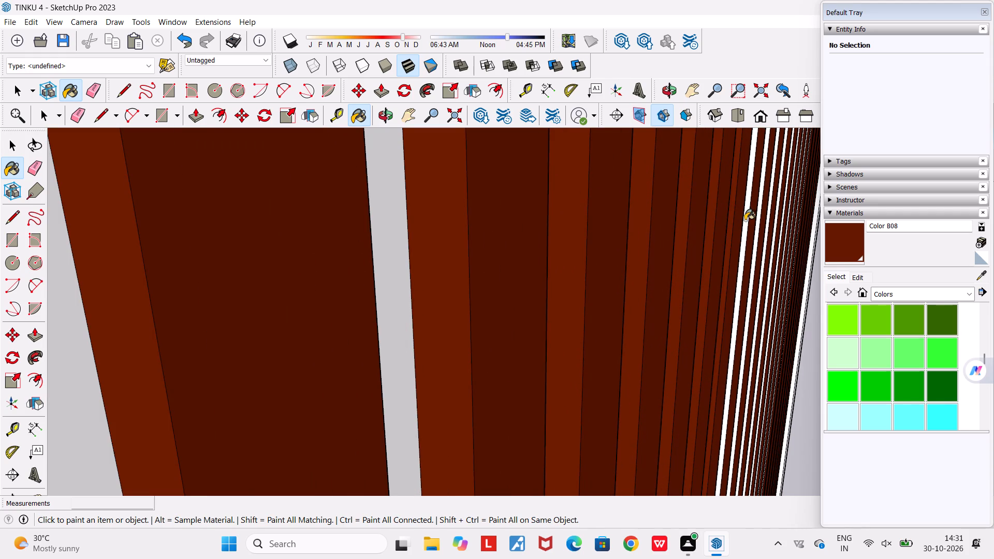
pyautogui.click(745, 220)
pyautogui.scroll(3, 756, 220)
pyautogui.click(758, 217)
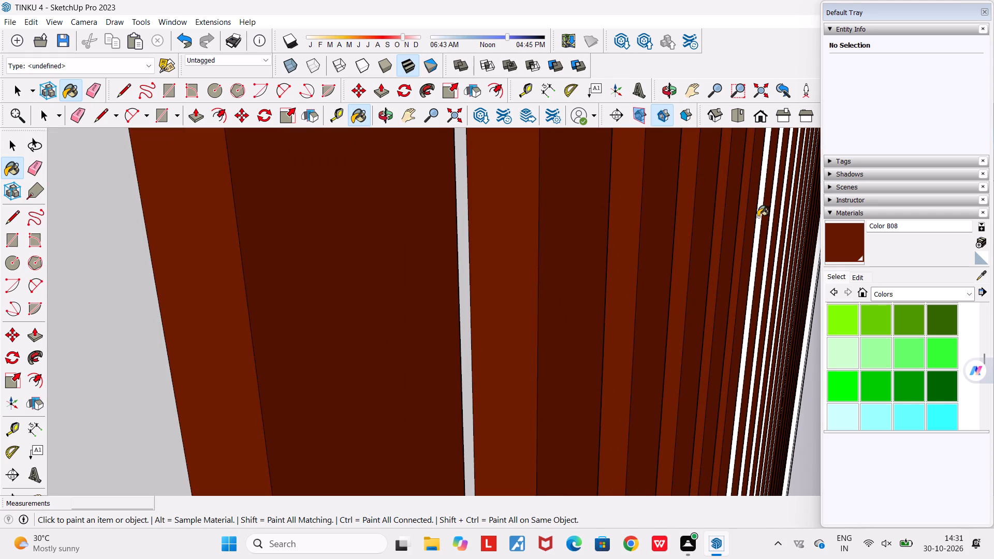
pyautogui.click(770, 216)
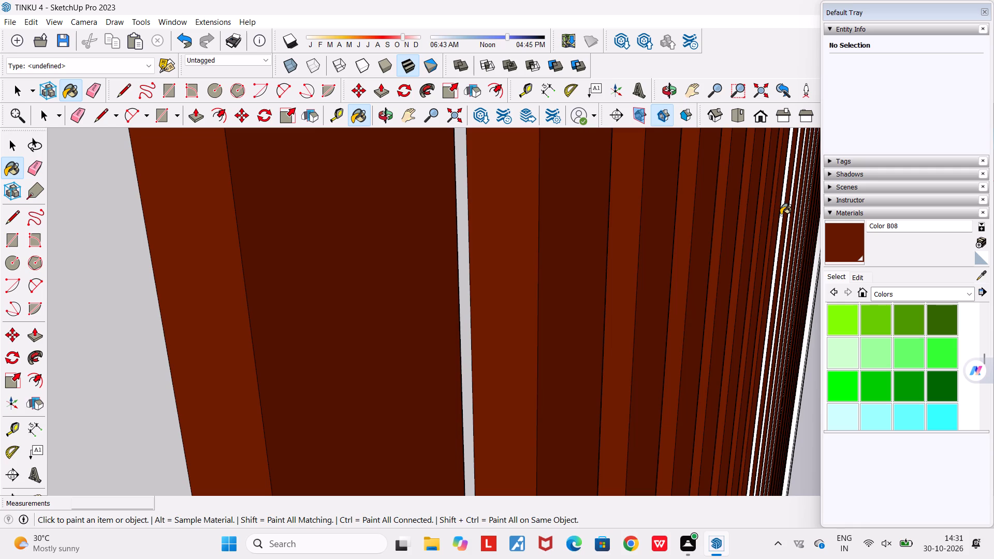
pyautogui.click(781, 215)
# Continue toward the headboard's far end, painting the house-facing side faces of the next six slats with Color B08.
pyautogui.scroll(-16, 780, 215)
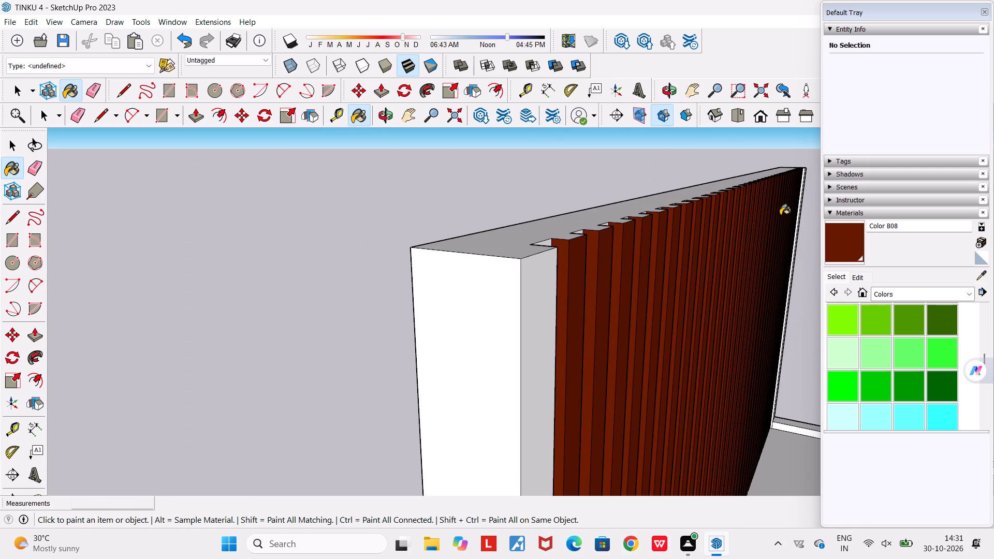
pyautogui.moveTo(780, 215); pyautogui.dragTo(758, 207, button='middle')
pyautogui.scroll(-5, 758, 207)
pyautogui.moveTo(758, 207); pyautogui.dragTo(714, 210, button='middle')
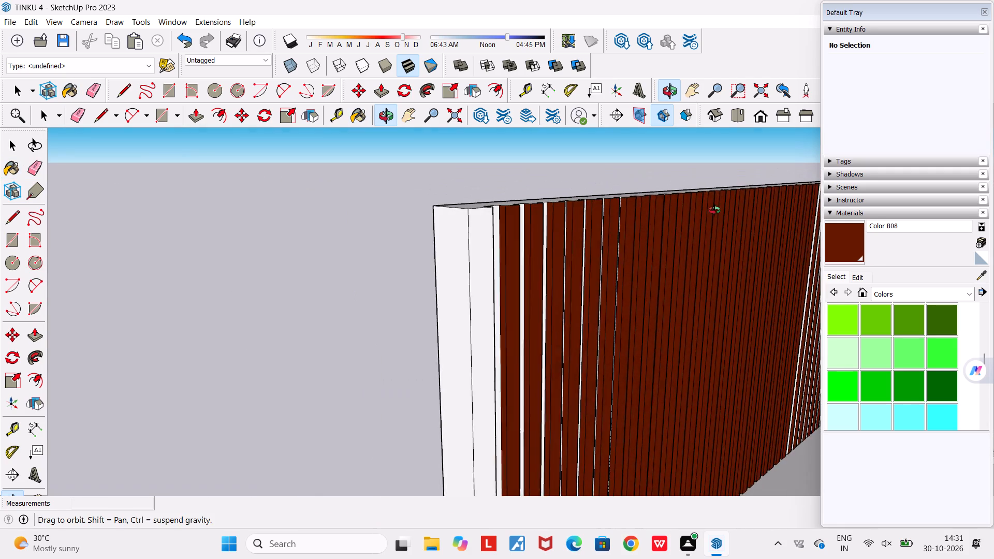
pyautogui.moveTo(714, 210); pyautogui.dragTo(717, 253, button='middle')
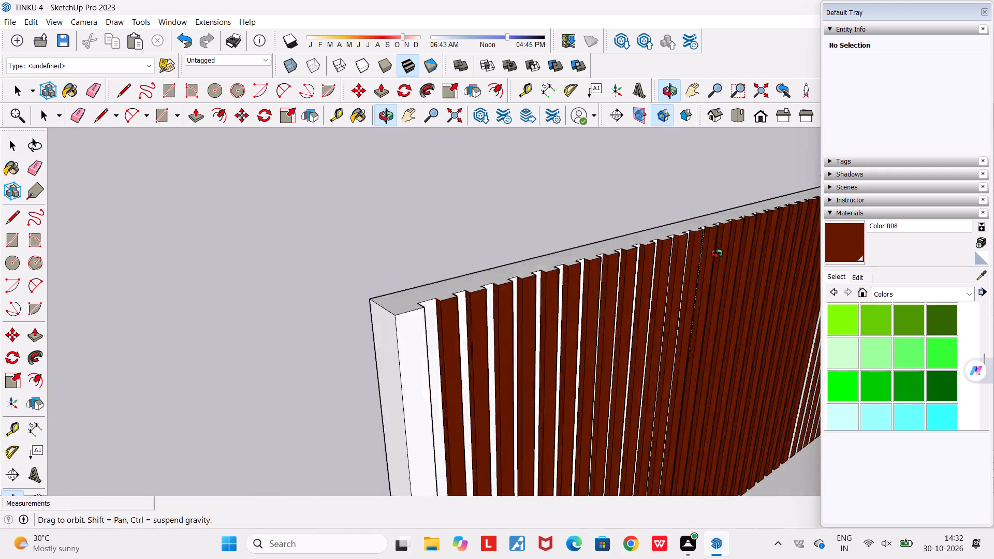
pyautogui.moveTo(717, 253); pyautogui.dragTo(738, 252, button='middle')
pyautogui.scroll(-4, 738, 252)
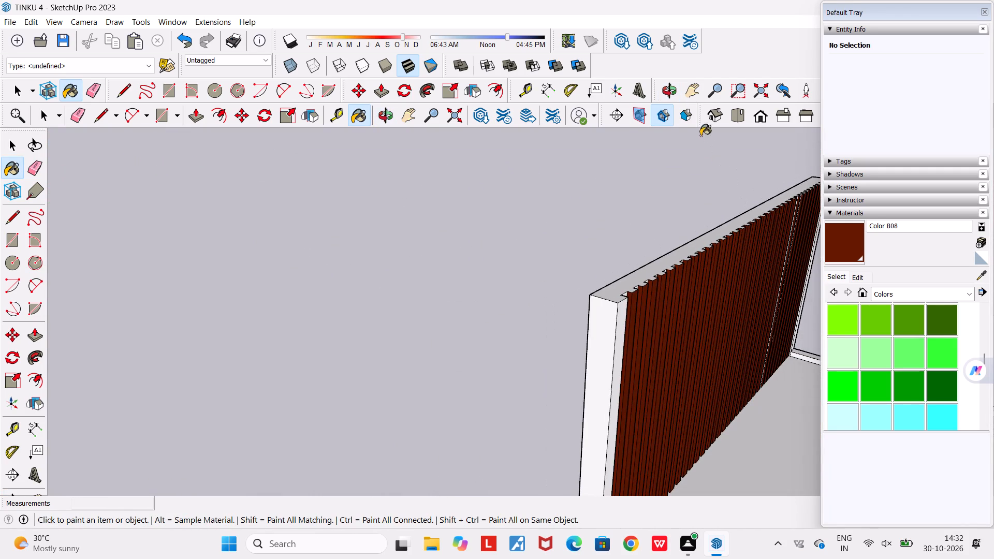
pyautogui.click(697, 94)
pyautogui.moveTo(695, 193); pyautogui.dragTo(259, 247)
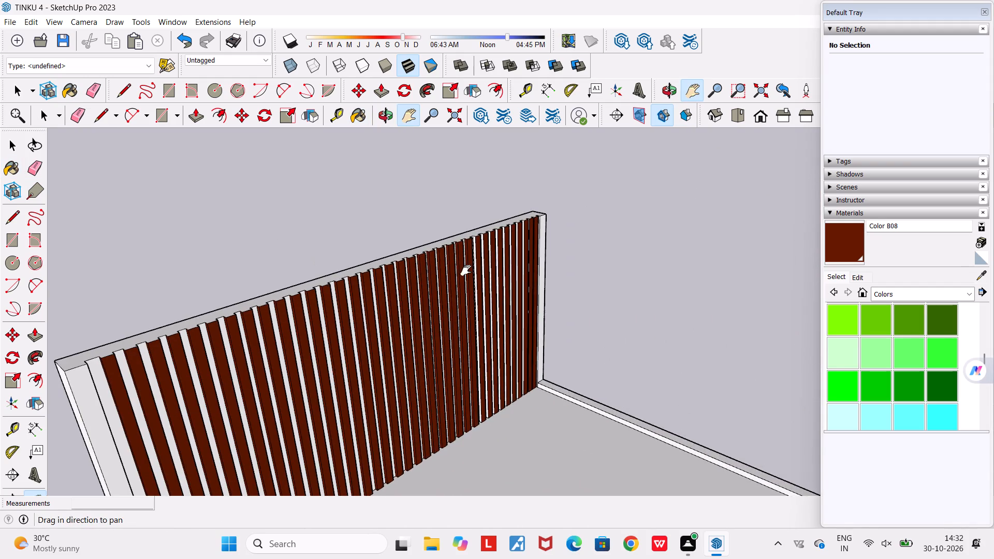
pyautogui.scroll(6, 466, 270)
pyautogui.moveTo(483, 298); pyautogui.dragTo(563, 308, button='middle')
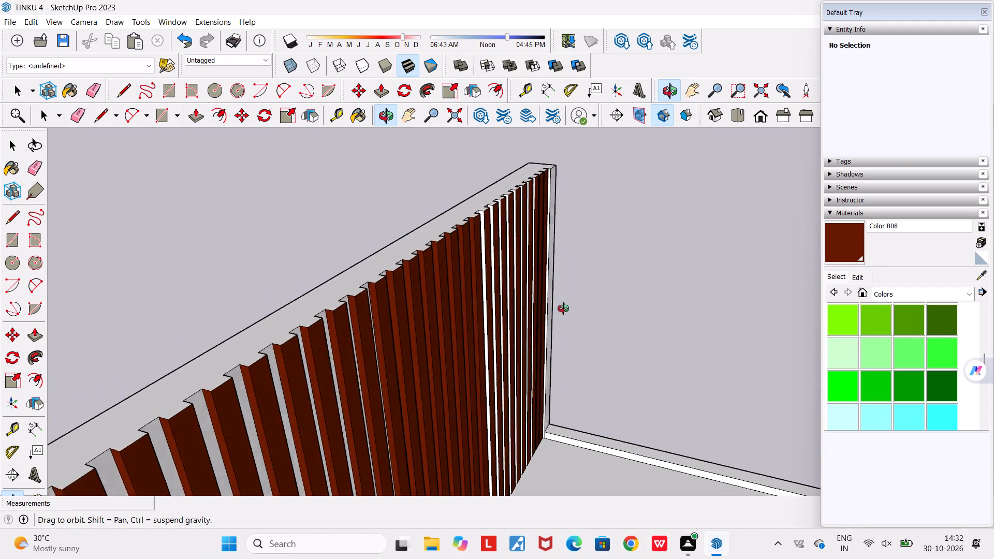
pyautogui.moveTo(563, 308); pyautogui.dragTo(565, 305, button='middle')
pyautogui.scroll(4, 523, 289)
pyautogui.moveTo(516, 288); pyautogui.dragTo(491, 286, button='middle')
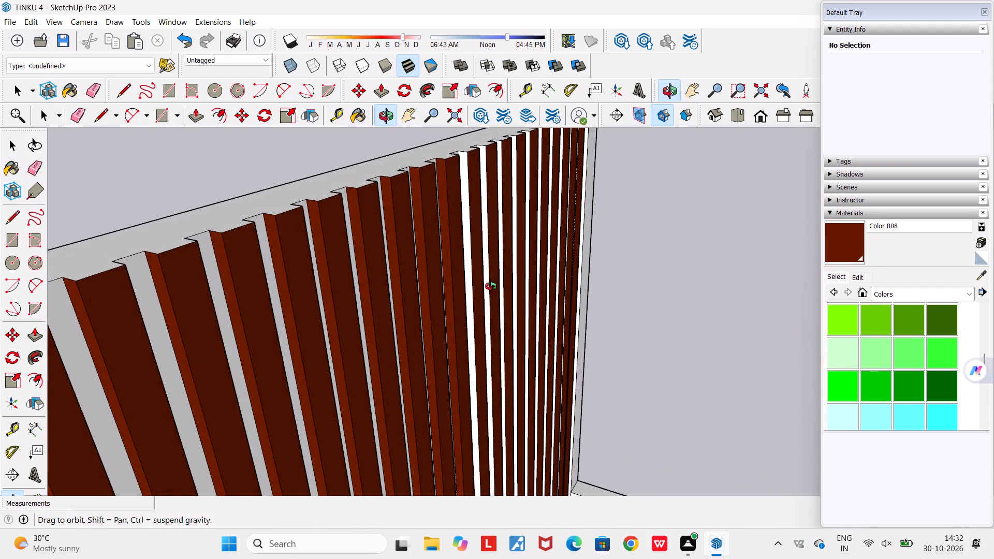
pyautogui.moveTo(491, 286); pyautogui.dragTo(495, 287, button='middle')
pyautogui.click(848, 248)
pyautogui.scroll(5, 479, 257)
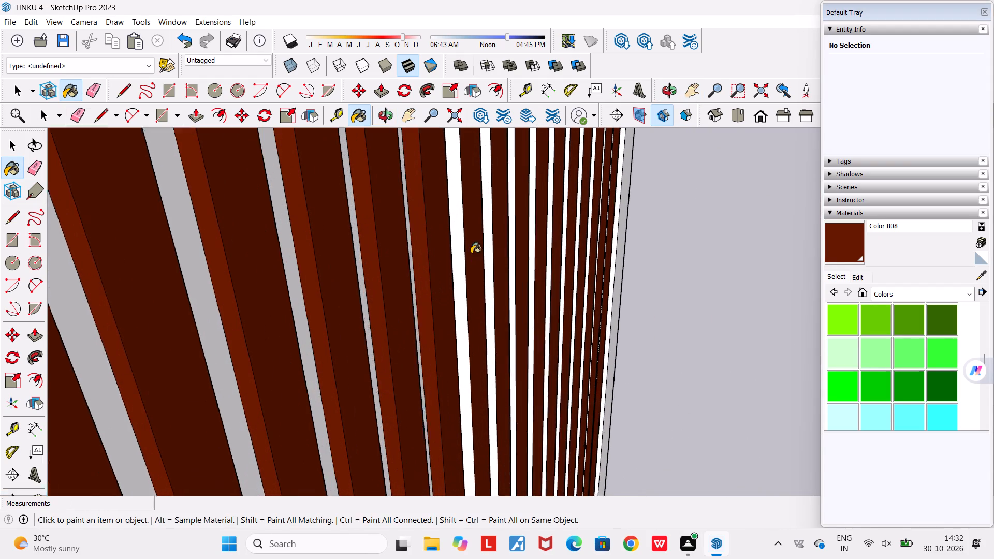
pyautogui.scroll(2, 471, 254)
pyautogui.click(454, 242)
pyautogui.click(493, 242)
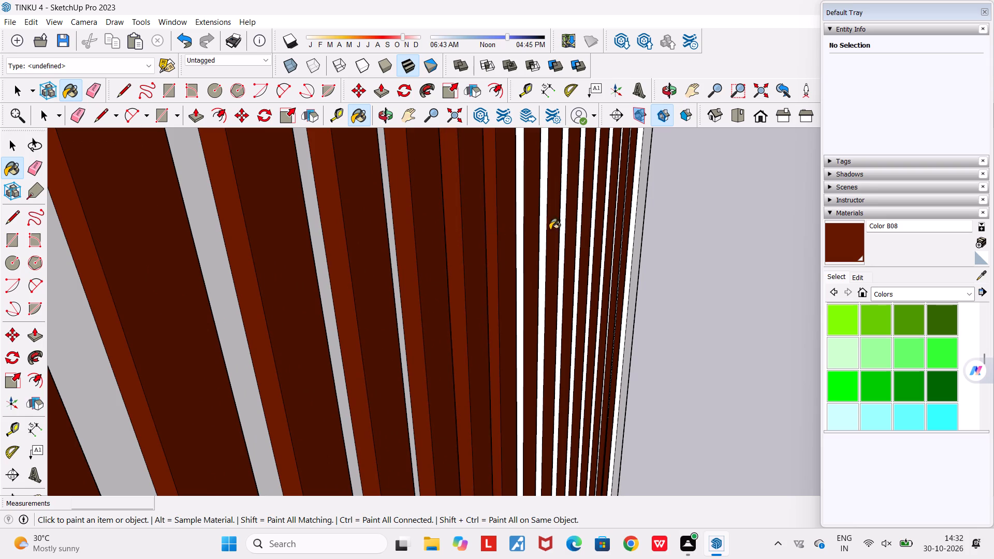
pyautogui.click(521, 234)
pyautogui.click(543, 229)
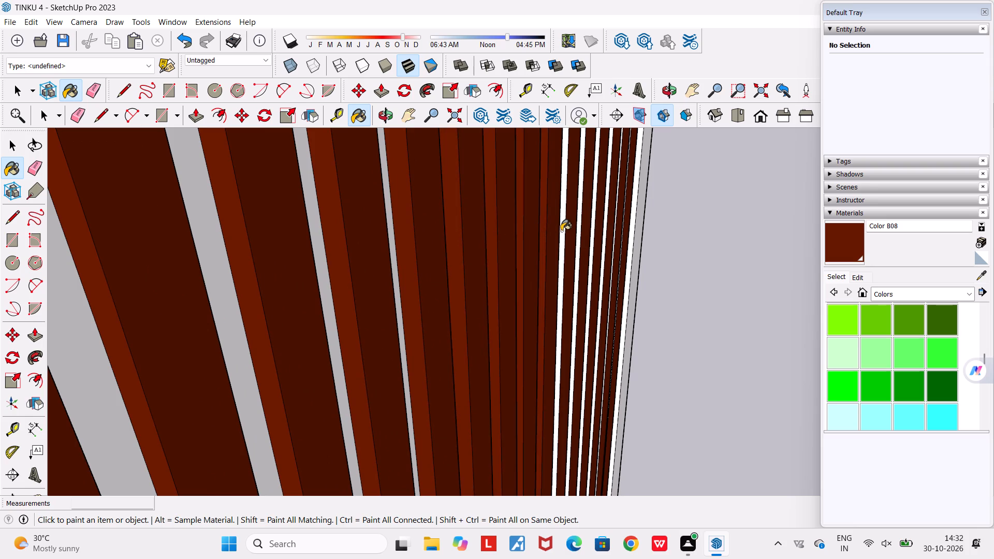
pyautogui.click(561, 231)
pyautogui.click(578, 220)
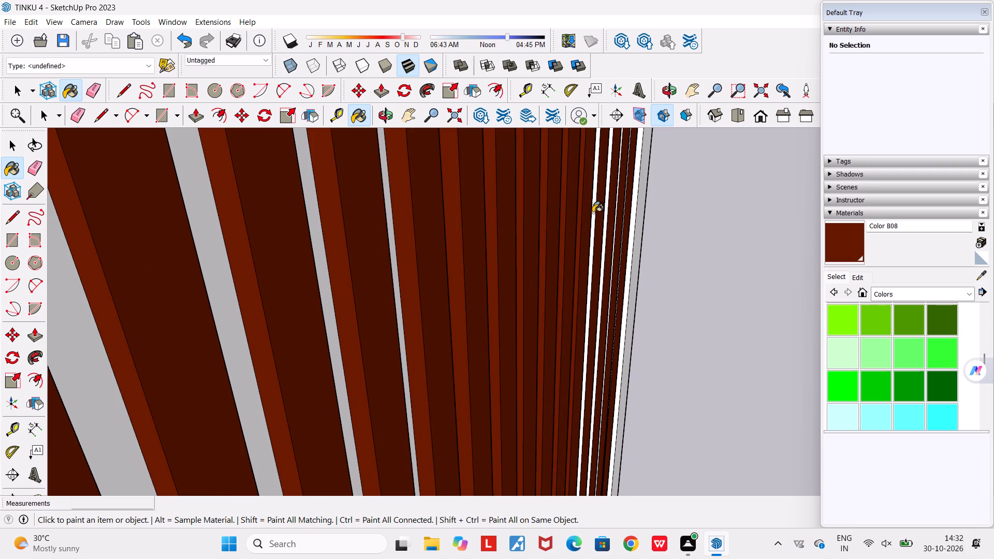
# Paint the remaining house-facing side faces of the last slats at the headboard's far end with Color B08.
pyautogui.click(593, 213)
pyautogui.click(604, 206)
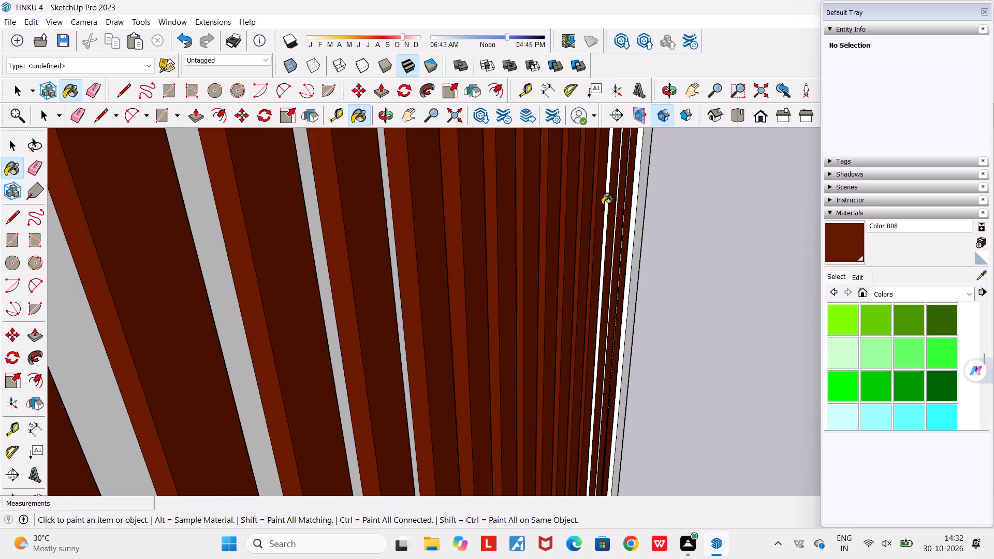
pyautogui.scroll(13, 603, 205)
pyautogui.click(604, 197)
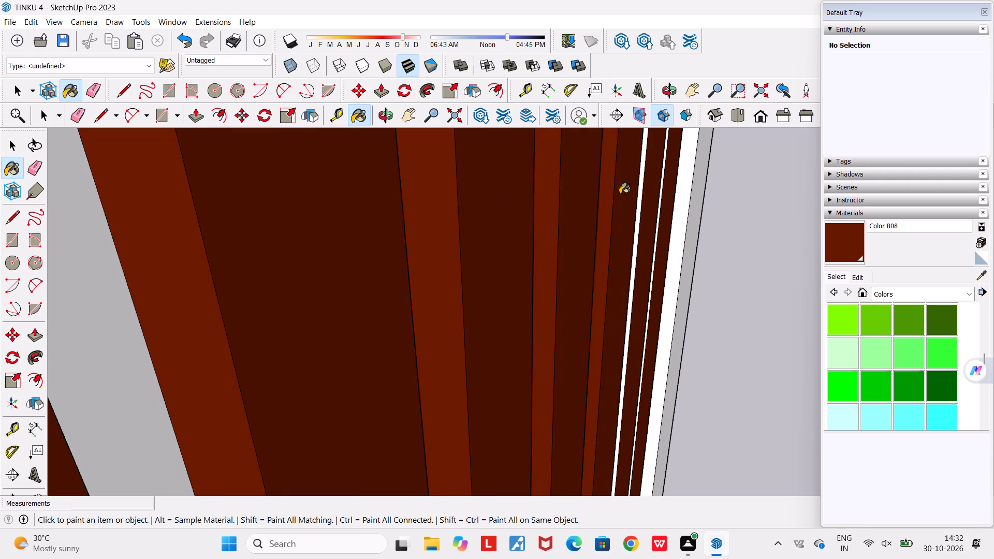
pyautogui.scroll(5, 638, 188)
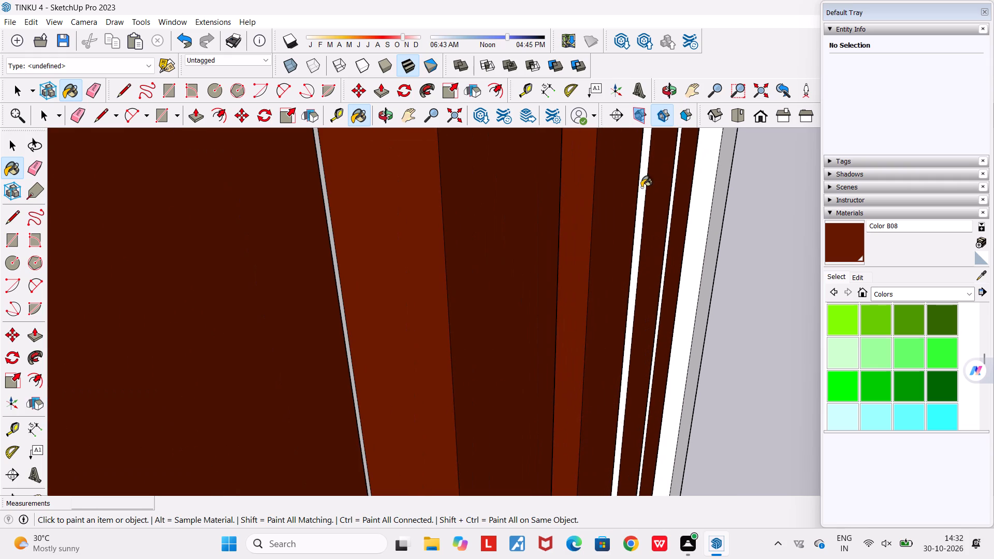
pyautogui.click(641, 187)
pyautogui.scroll(5, 644, 191)
pyautogui.scroll(11, 698, 189)
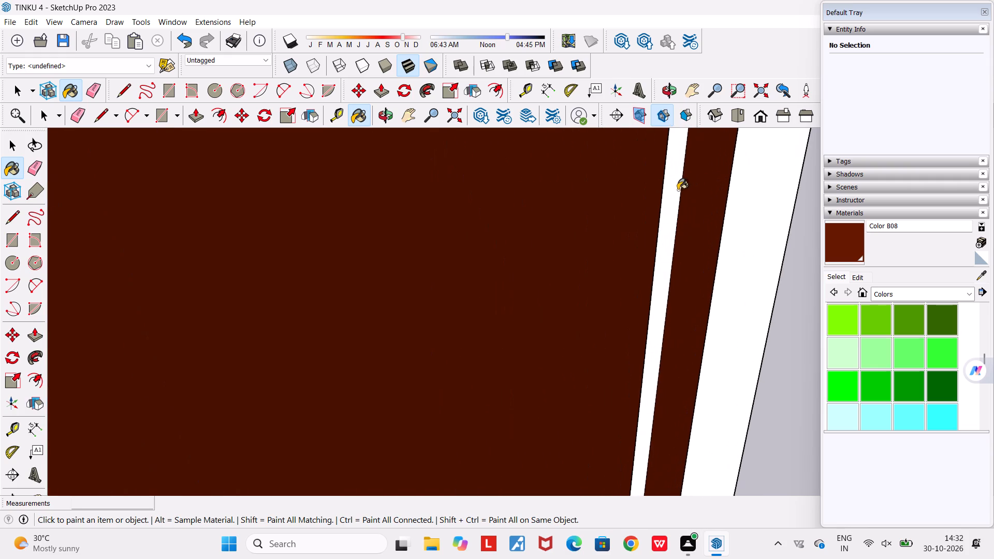
pyautogui.click(674, 190)
# Starting at the headboard end away from the house, paint the first four unpainted opposite side faces of the slats with Color B08.
pyautogui.scroll(-20, 676, 194)
pyautogui.scroll(-8, 676, 194)
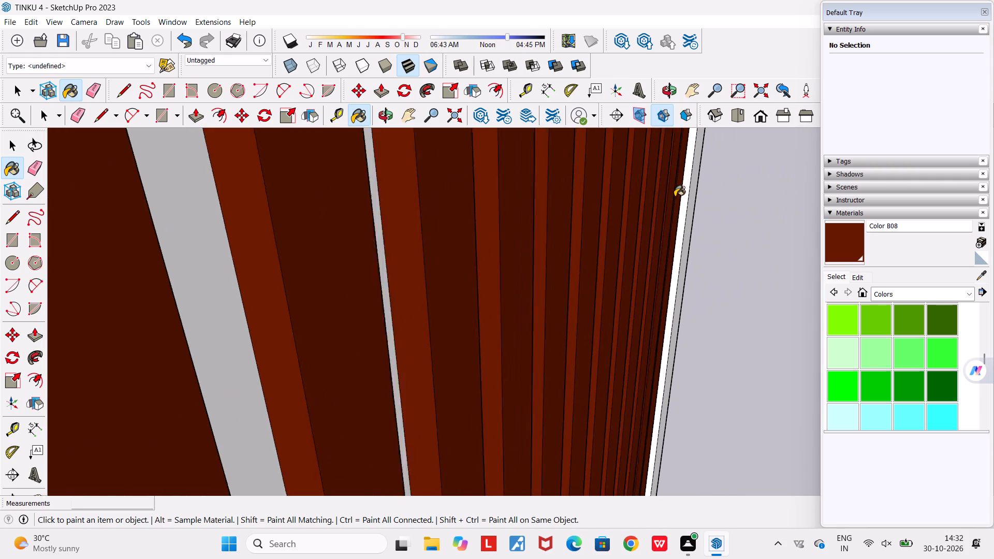
pyautogui.scroll(-20, 675, 197)
pyautogui.scroll(-6, 675, 197)
pyautogui.moveTo(674, 284); pyautogui.dragTo(642, 287, button='middle')
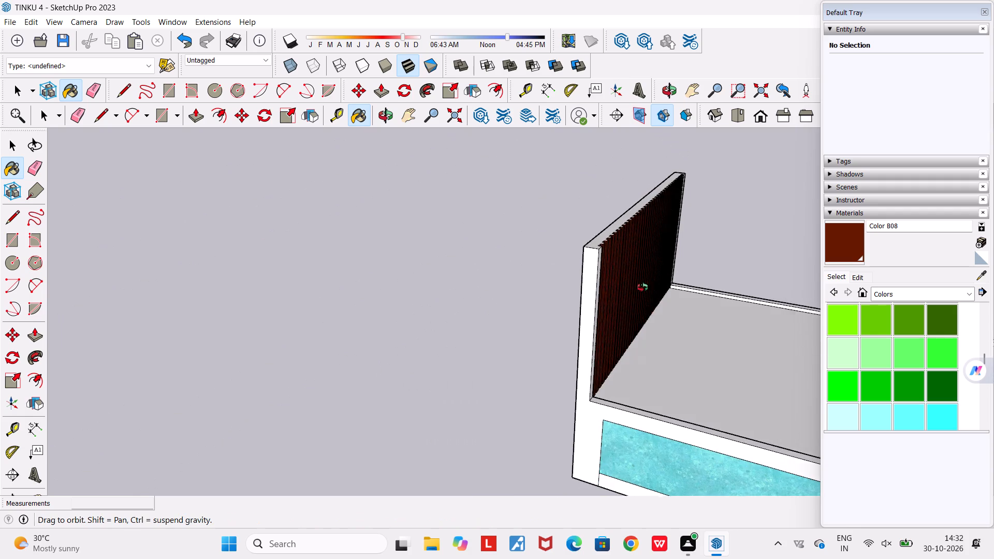
pyautogui.moveTo(642, 287); pyautogui.dragTo(140, 260, button='middle')
pyautogui.scroll(4, 487, 295)
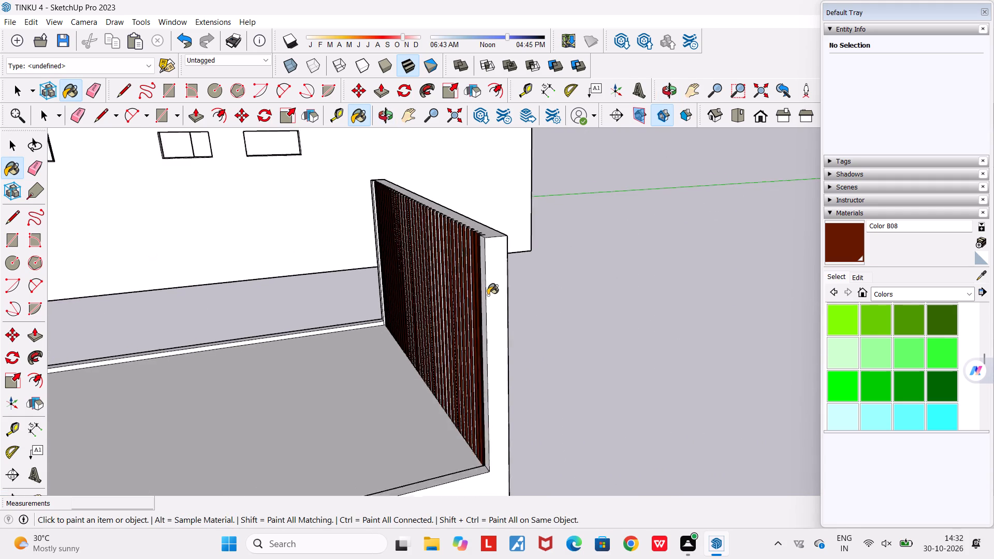
pyautogui.scroll(11, 488, 295)
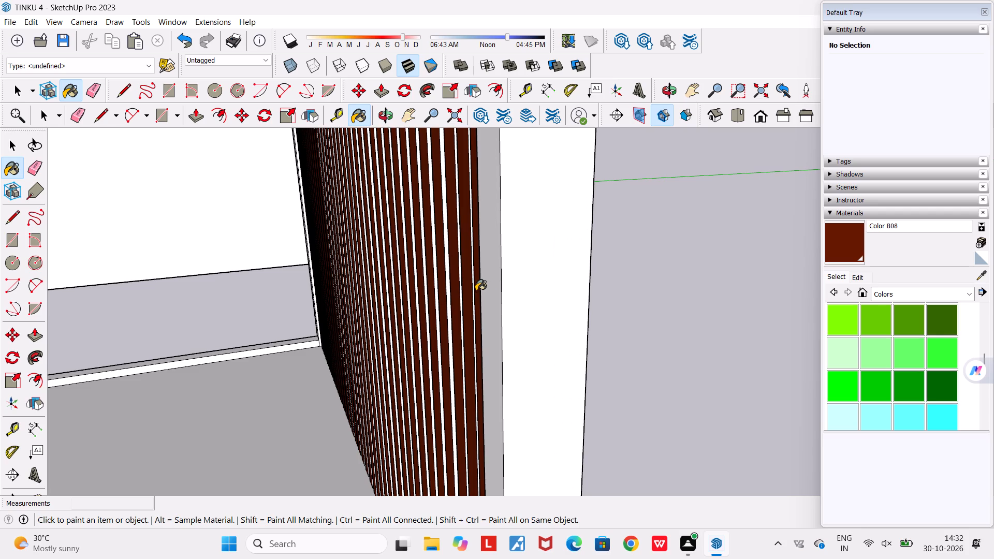
pyautogui.moveTo(499, 301); pyautogui.dragTo(658, 383, button='middle')
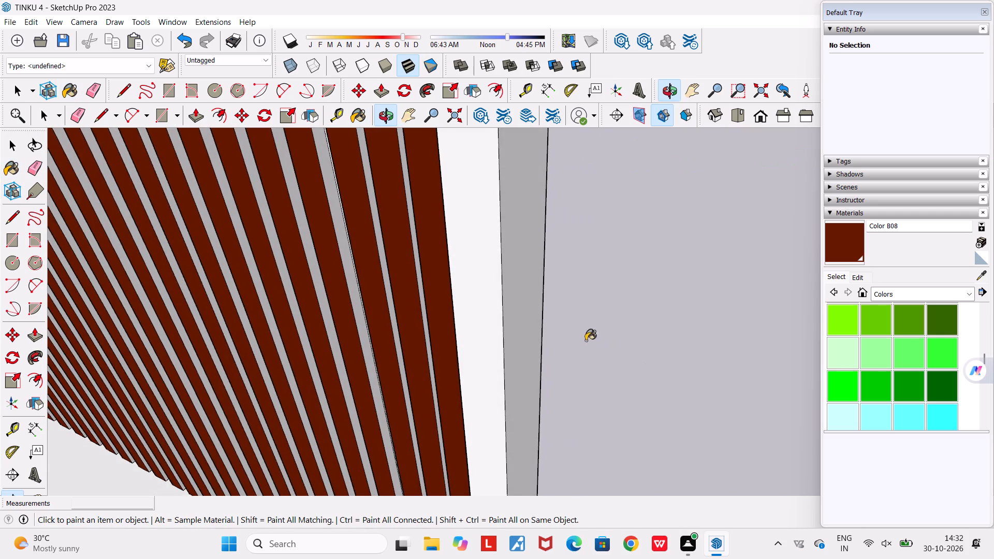
pyautogui.scroll(6, 415, 255)
pyautogui.moveTo(432, 263); pyautogui.dragTo(337, 207, button='middle')
pyautogui.scroll(2, 431, 180)
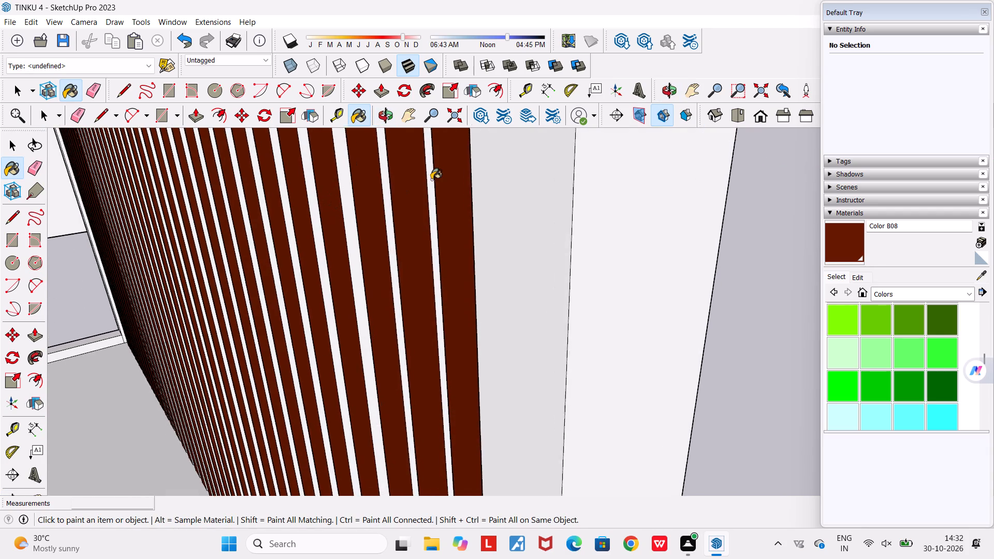
pyautogui.scroll(4, 431, 180)
pyautogui.click(428, 177)
pyautogui.click(354, 193)
pyautogui.click(358, 195)
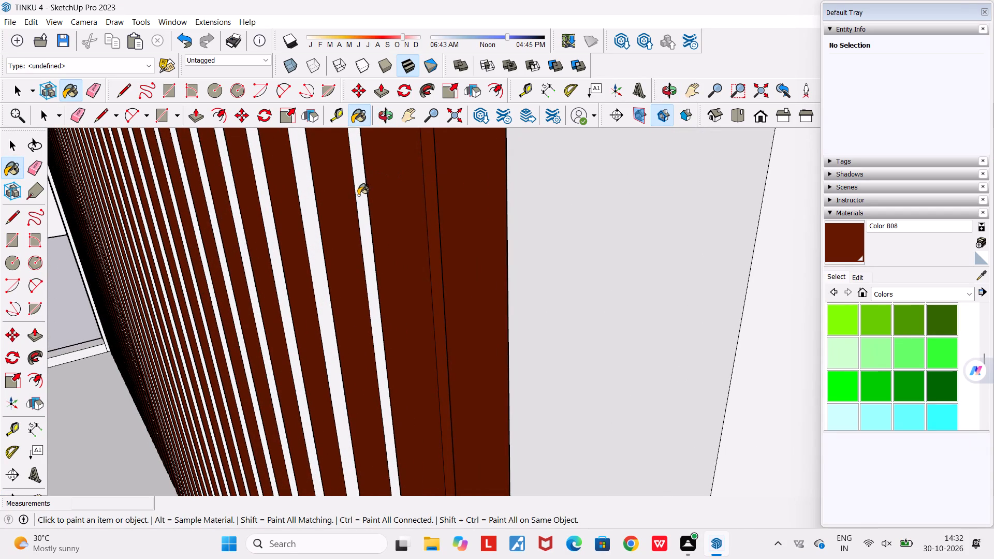
pyautogui.click(307, 208)
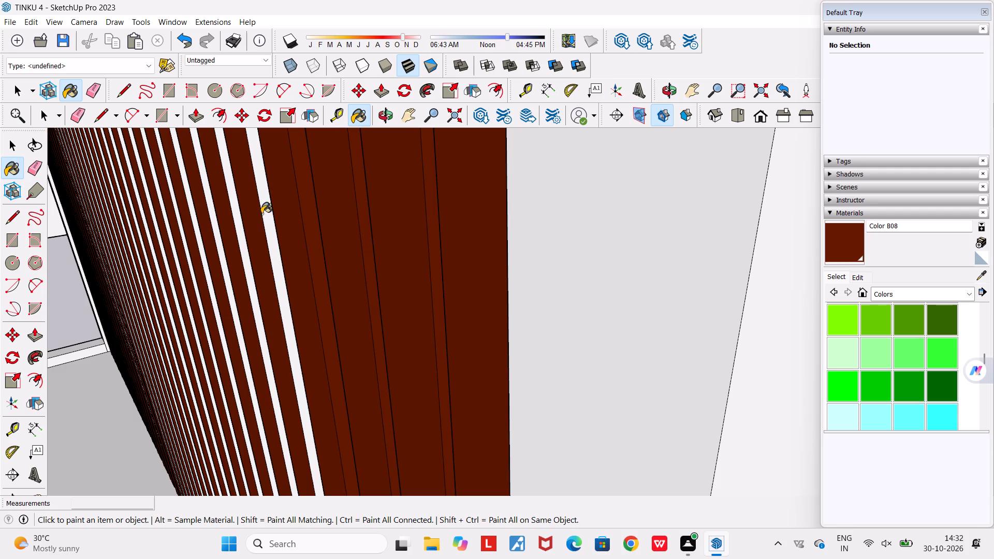
pyautogui.click(268, 217)
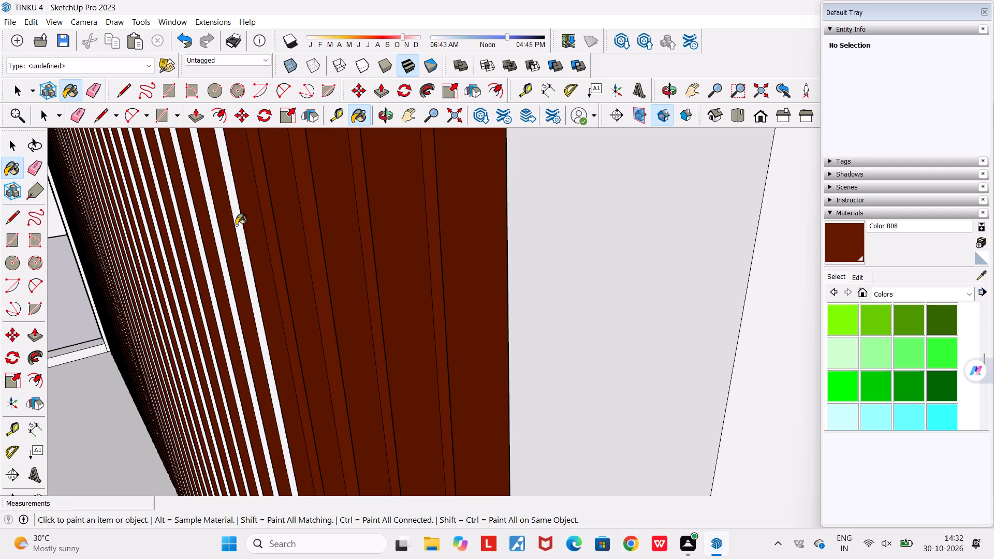
# Continue from the headboard end away from the house, painting the next nine unpainted slat side faces with Color B08.
pyautogui.click(236, 226)
pyautogui.click(214, 233)
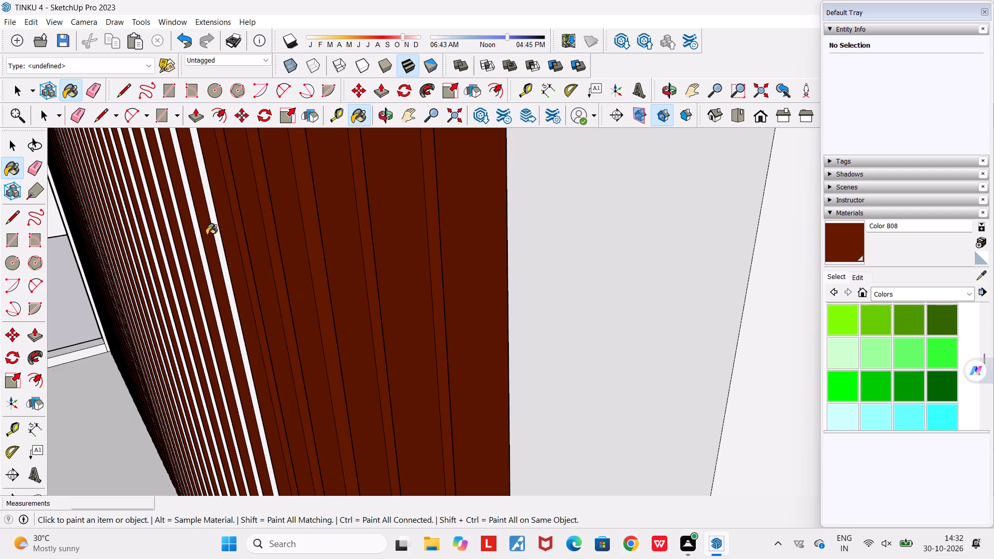
pyautogui.scroll(6, 212, 233)
pyautogui.click(217, 236)
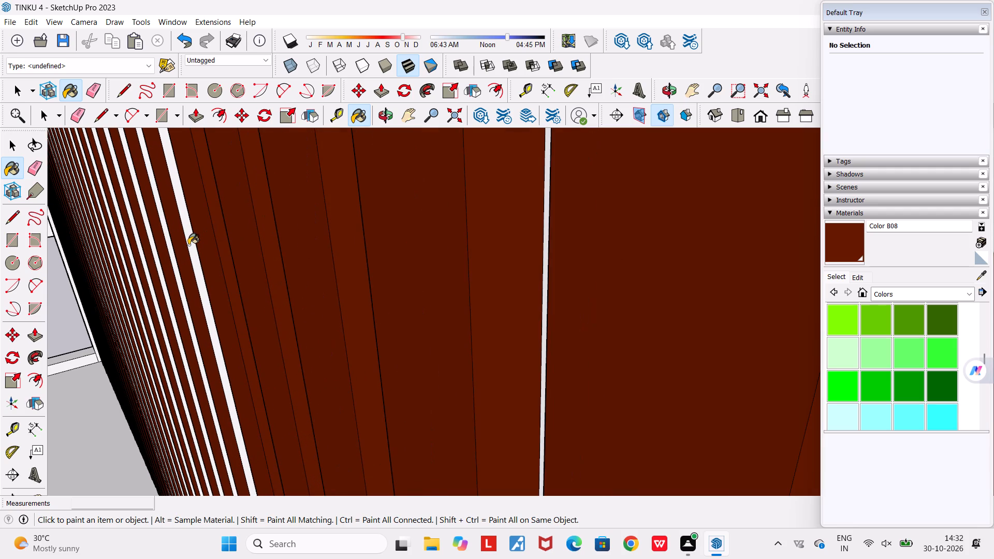
pyautogui.click(188, 245)
pyautogui.click(167, 245)
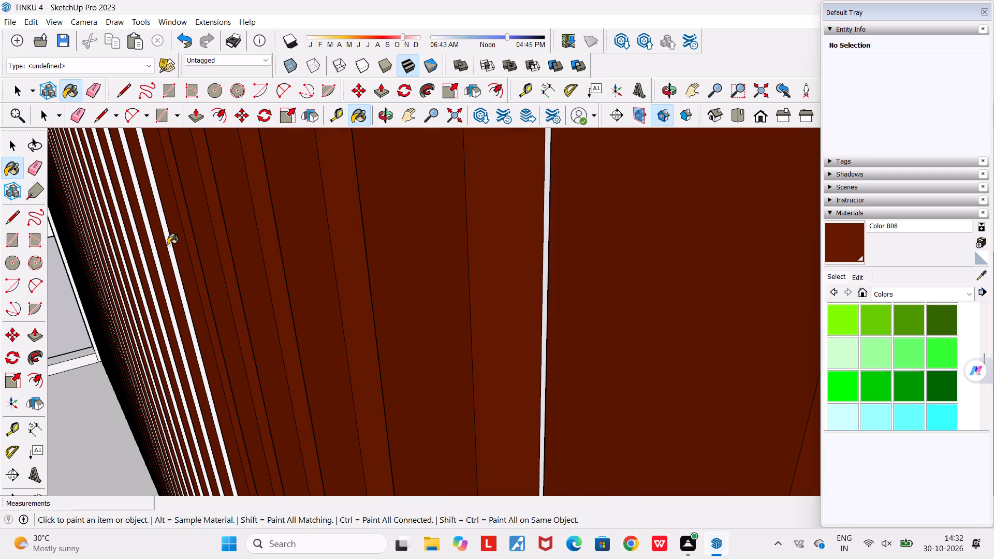
pyautogui.click(170, 246)
pyautogui.scroll(12, 144, 252)
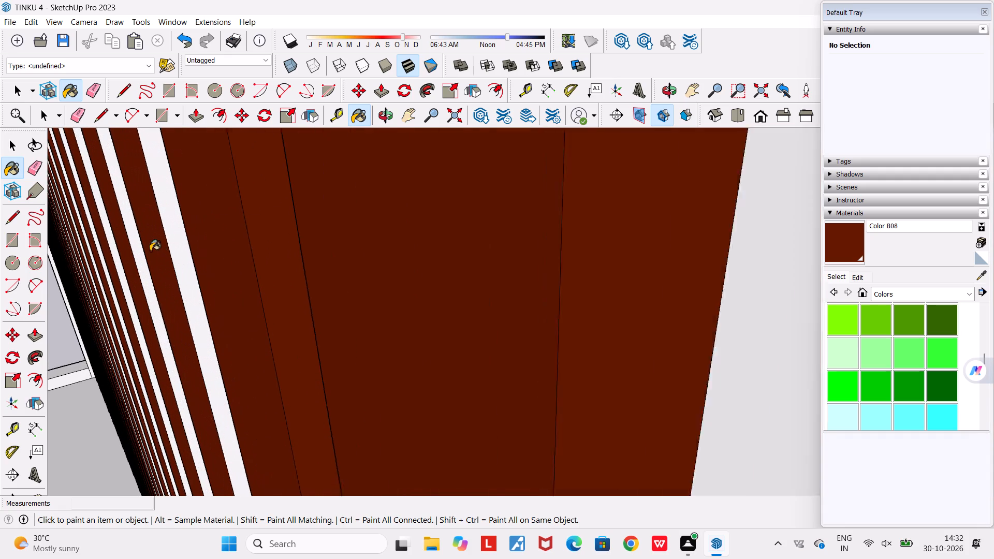
pyautogui.click(173, 234)
pyautogui.click(136, 243)
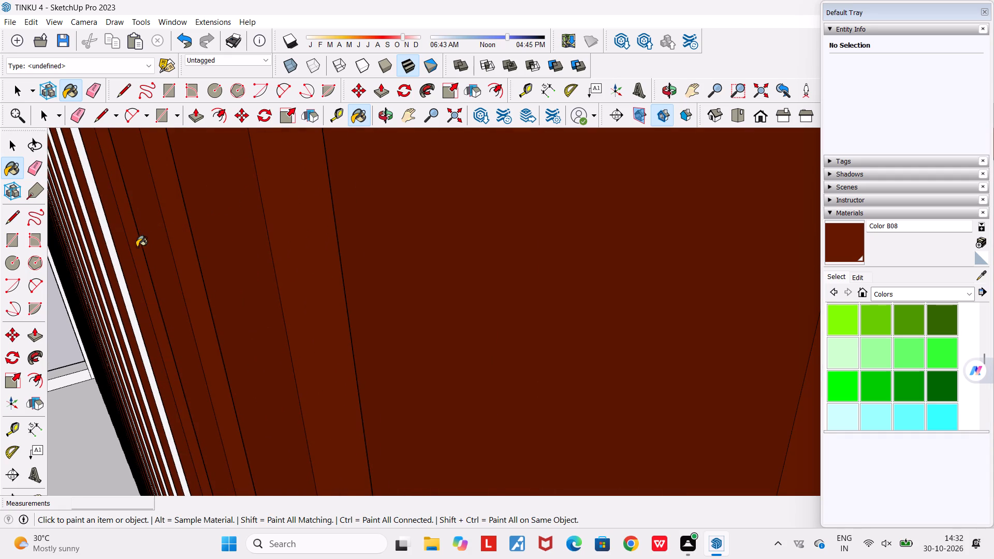
pyautogui.scroll(5, 113, 263)
pyautogui.click(114, 261)
pyautogui.scroll(-18, 118, 263)
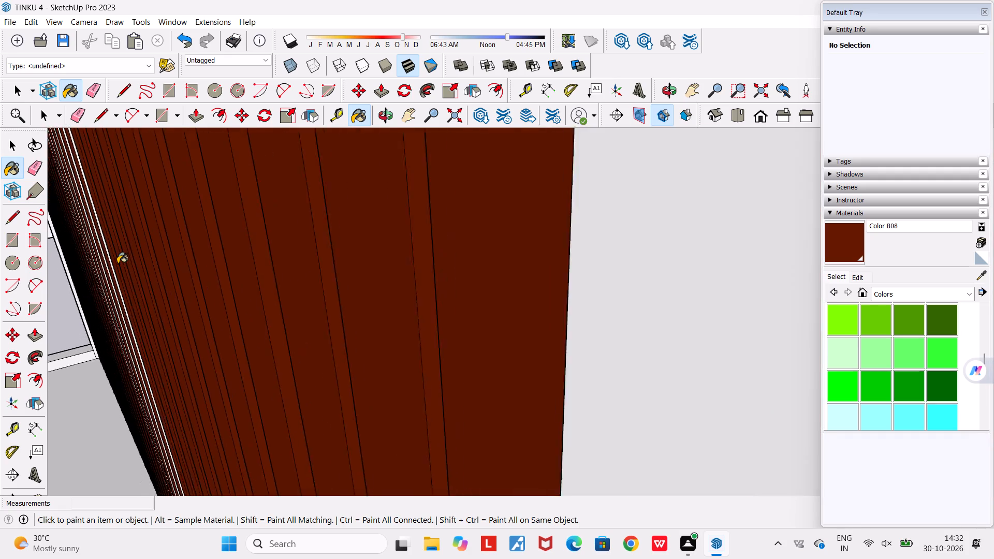
# Paint the next three unpainted slat side faces along the middle of the headboard with Color B08.
pyautogui.scroll(-10, 118, 263)
pyautogui.moveTo(128, 268); pyautogui.dragTo(217, 231, button='middle')
pyautogui.scroll(2, 164, 243)
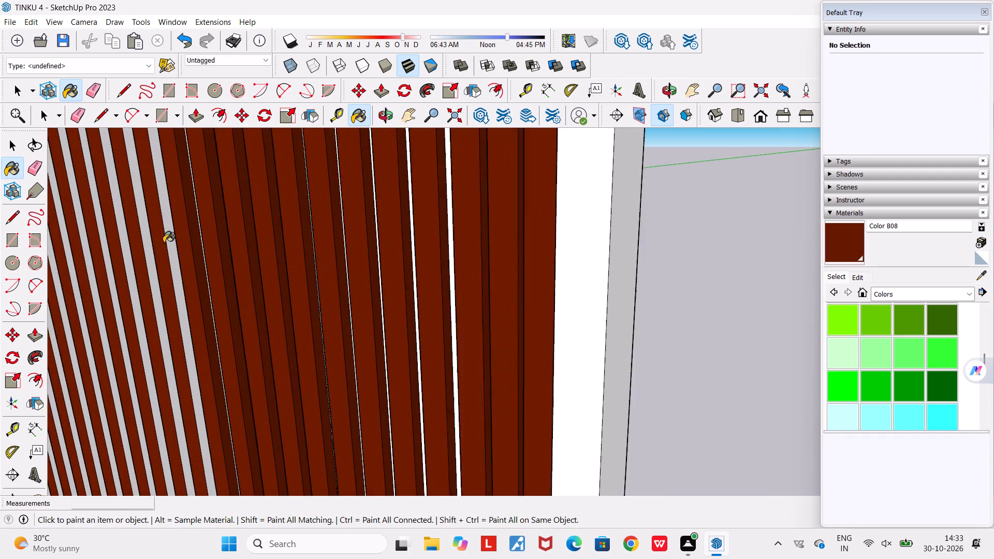
pyautogui.scroll(7, 164, 243)
pyautogui.click(173, 246)
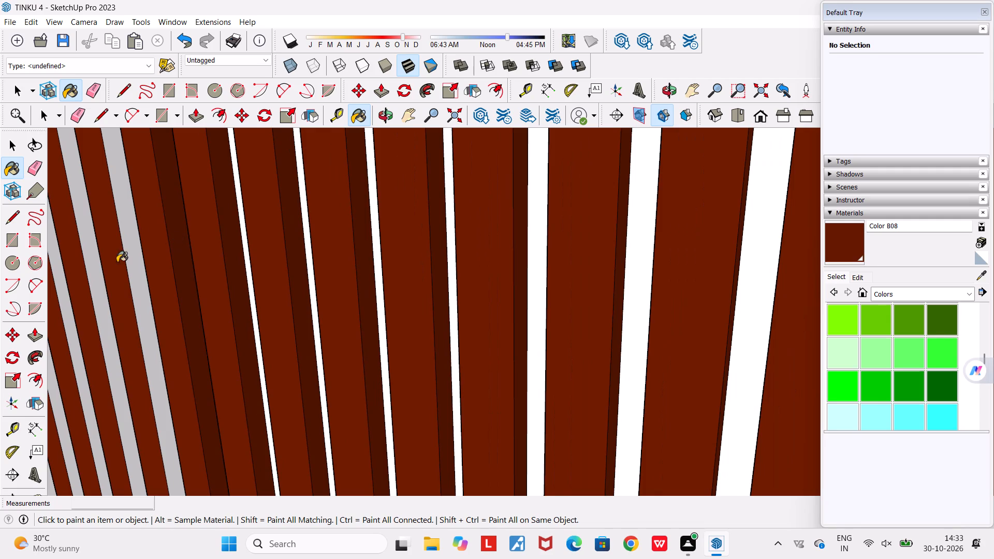
pyautogui.click(123, 255)
pyautogui.click(128, 257)
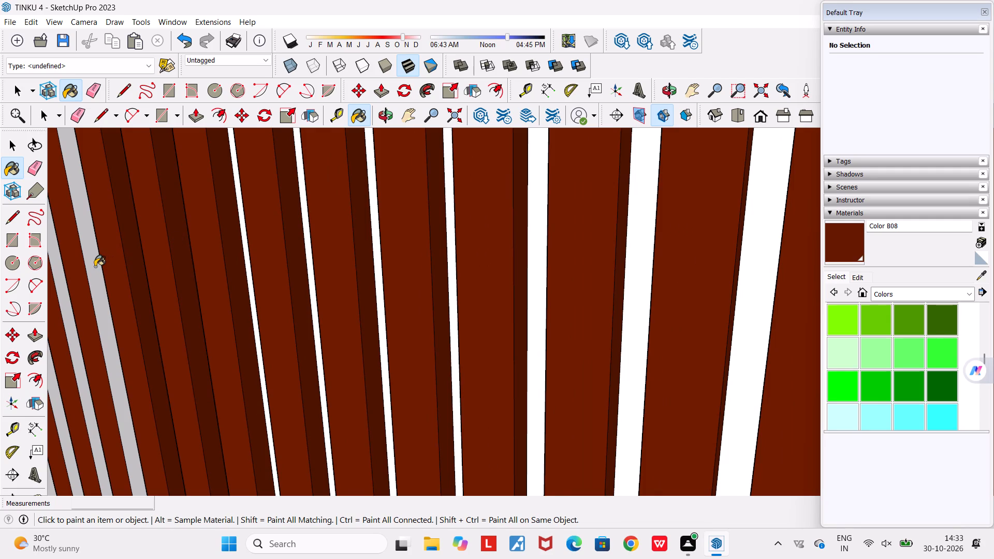
pyautogui.click(95, 267)
# Resume painting with Color B08 and cover the next four white slat side faces toward the headboard's house end.
pyautogui.scroll(-19, 95, 267)
pyautogui.scroll(-12, 95, 267)
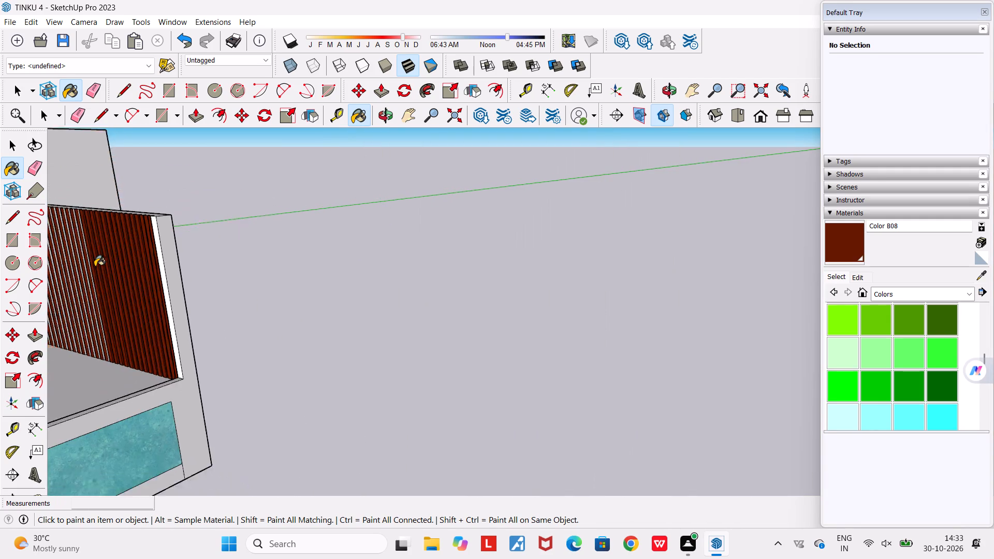
pyautogui.scroll(-8, 95, 267)
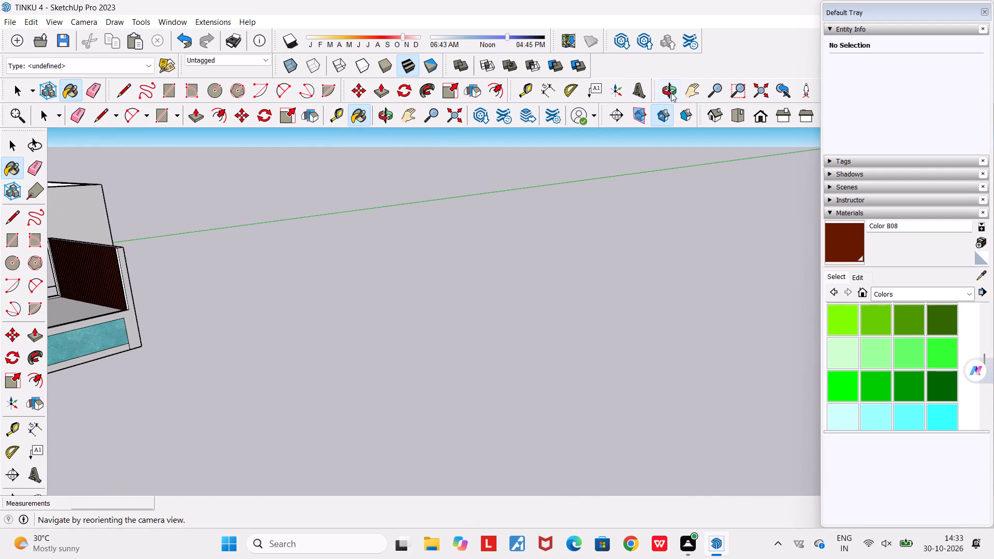
pyautogui.click(692, 92)
pyautogui.moveTo(413, 196); pyautogui.dragTo(848, 188)
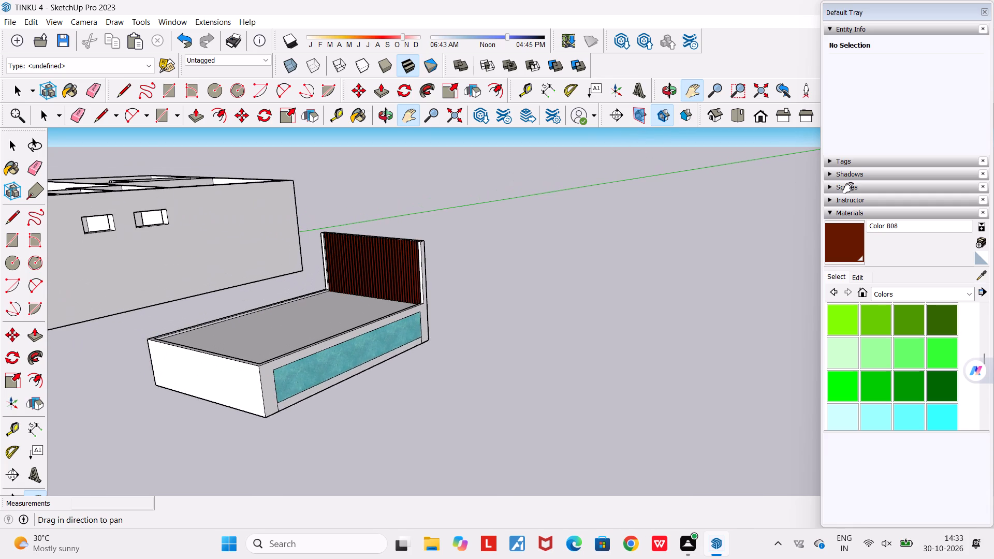
pyautogui.moveTo(848, 188); pyautogui.dragTo(853, 190)
pyautogui.scroll(6, 325, 249)
pyautogui.scroll(1, 412, 252)
pyautogui.moveTo(411, 252); pyautogui.dragTo(334, 254, button='middle')
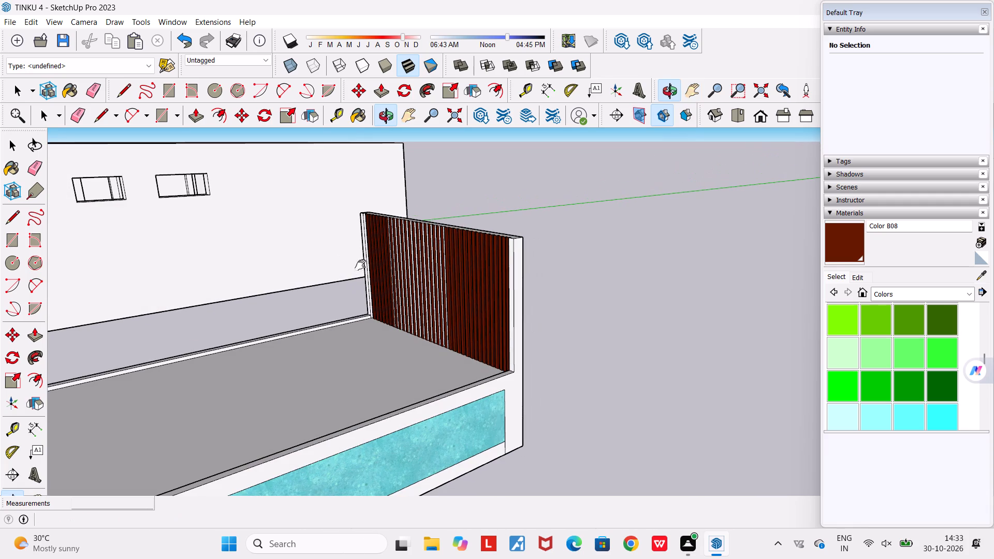
pyautogui.scroll(17, 446, 235)
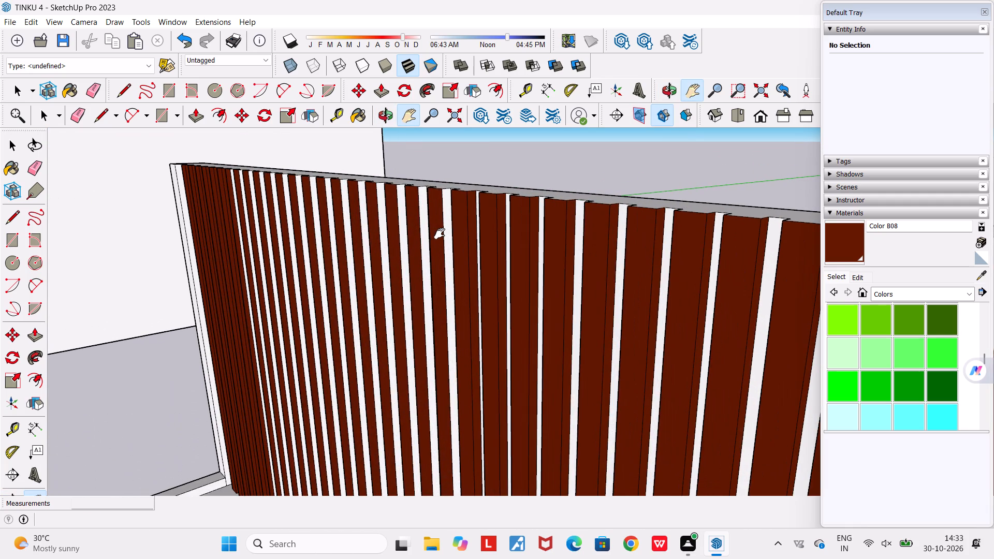
pyautogui.moveTo(440, 233); pyautogui.dragTo(425, 239, button='middle')
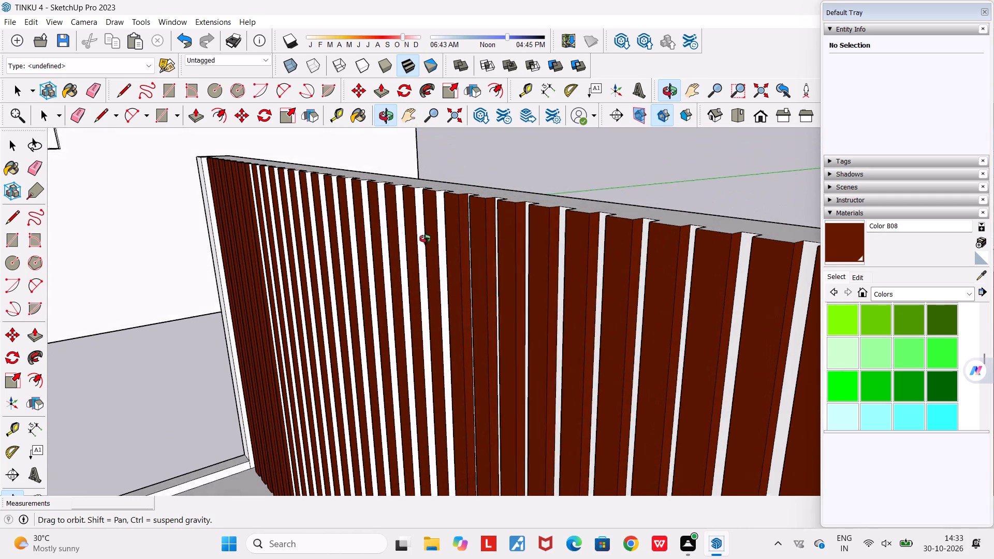
pyautogui.moveTo(425, 239); pyautogui.dragTo(440, 247, button='middle')
pyautogui.scroll(5, 447, 248)
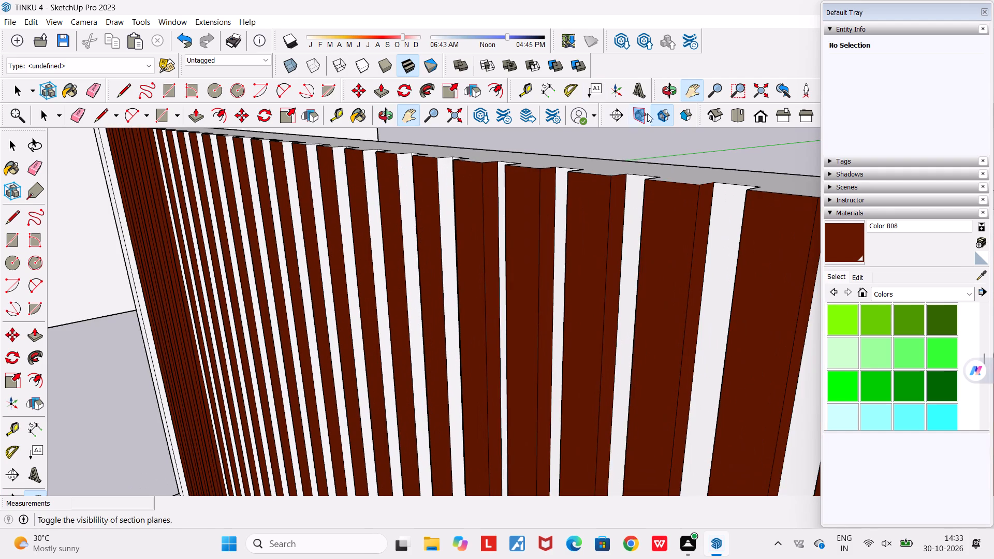
pyautogui.click(840, 251)
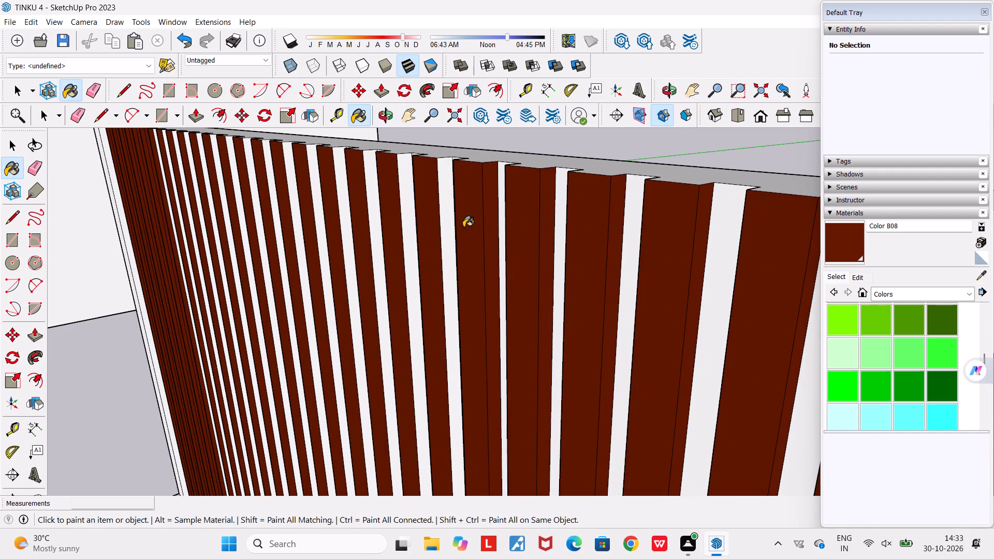
pyautogui.scroll(2, 453, 225)
pyautogui.click(439, 206)
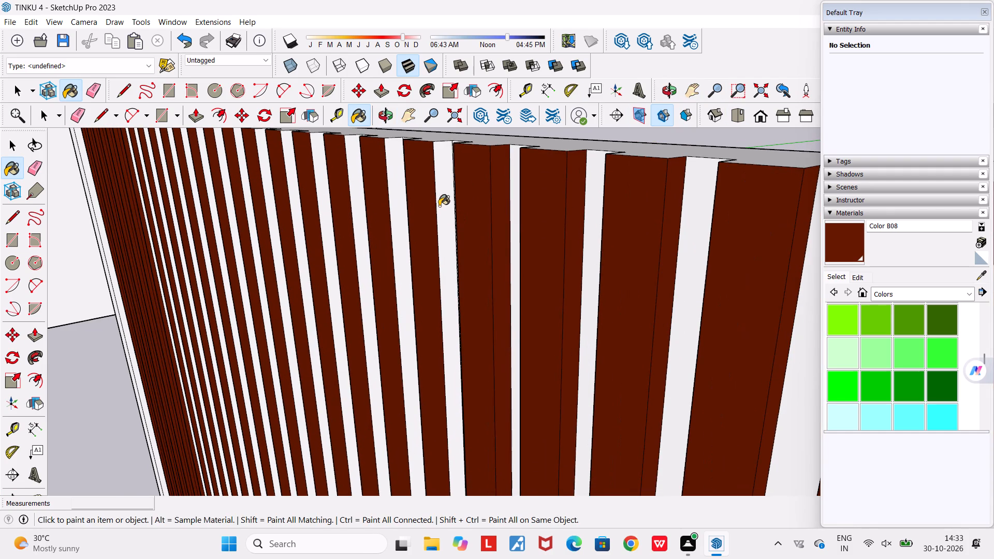
pyautogui.click(401, 211)
pyautogui.click(359, 214)
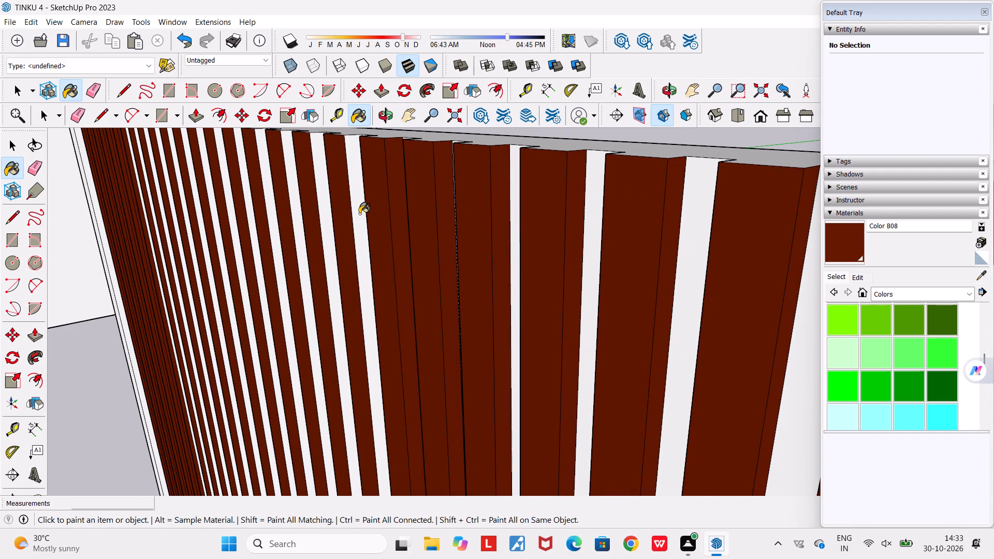
pyautogui.click(325, 213)
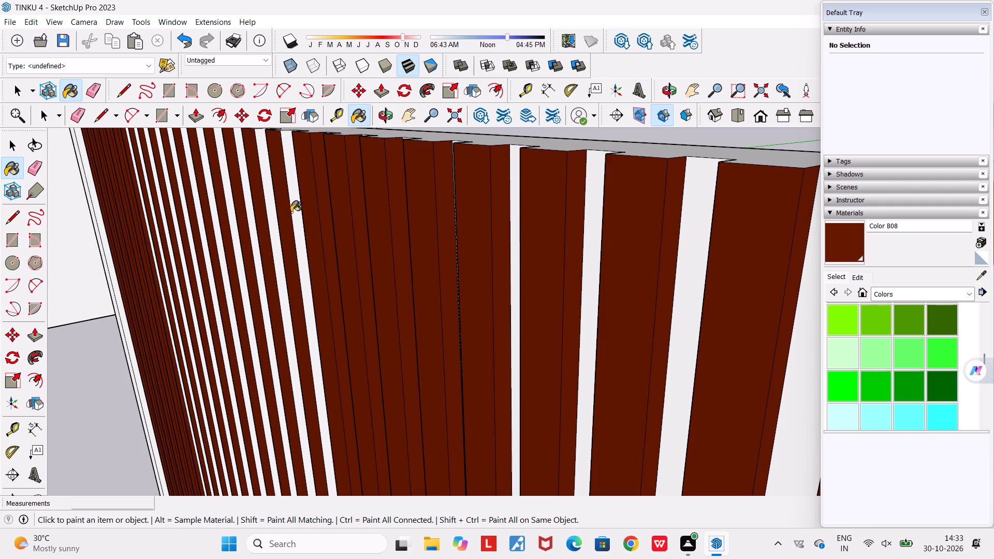
# Paint the following six white slat side faces toward the headboard's house end with Color B08.
pyautogui.scroll(1, 291, 211)
pyautogui.click(294, 212)
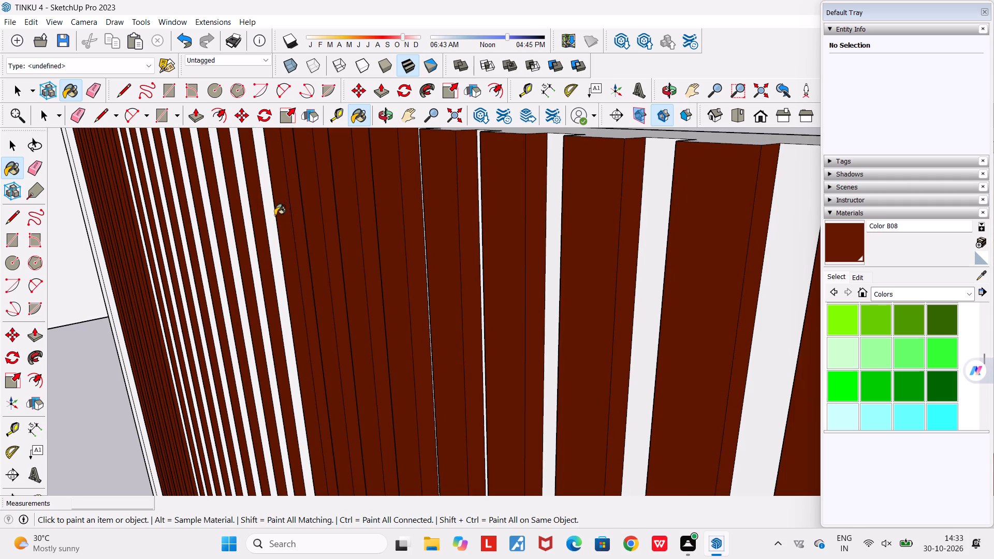
pyautogui.click(269, 215)
pyautogui.click(247, 219)
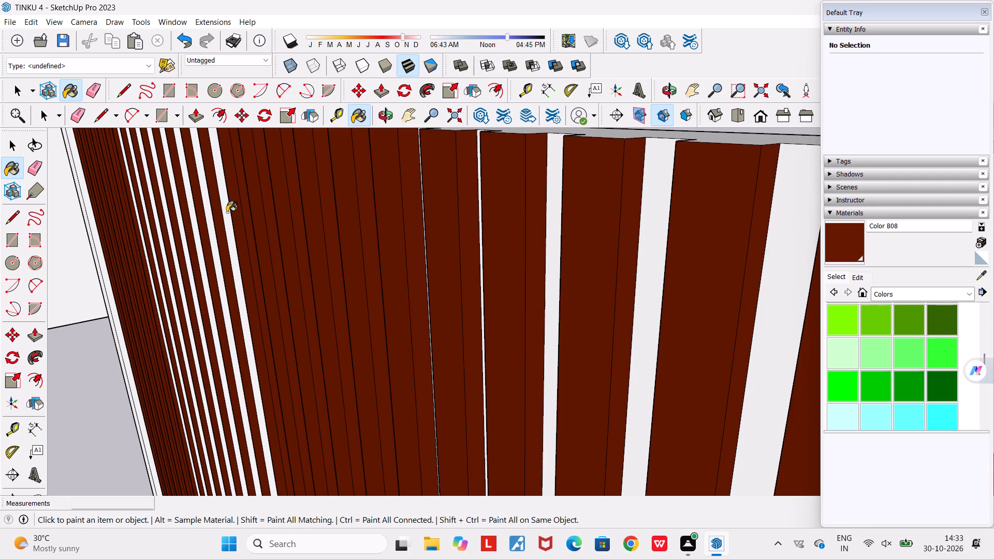
pyautogui.click(225, 212)
pyautogui.click(209, 216)
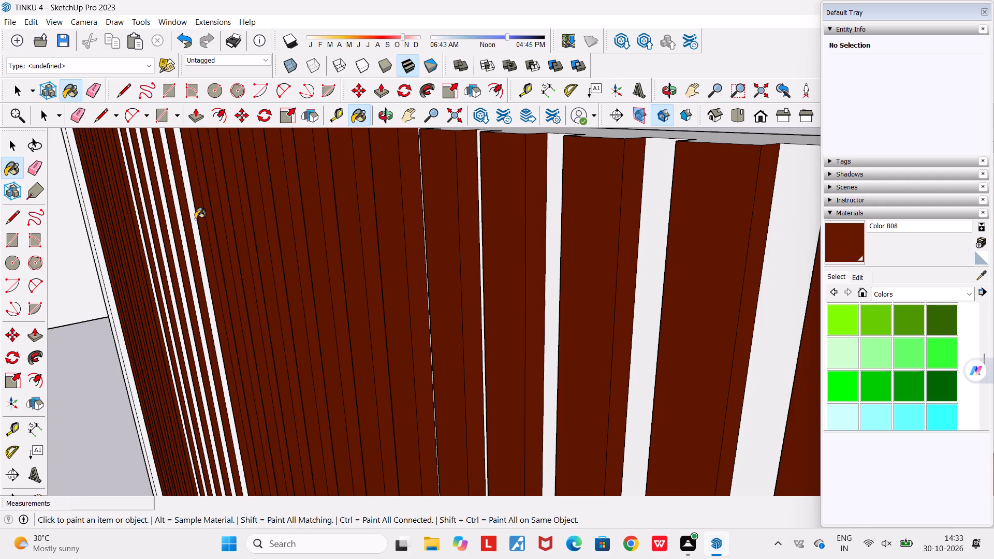
pyautogui.click(193, 220)
# Paint the last five white slat side faces near the headboard's house end with Color B08.
pyautogui.scroll(7, 193, 220)
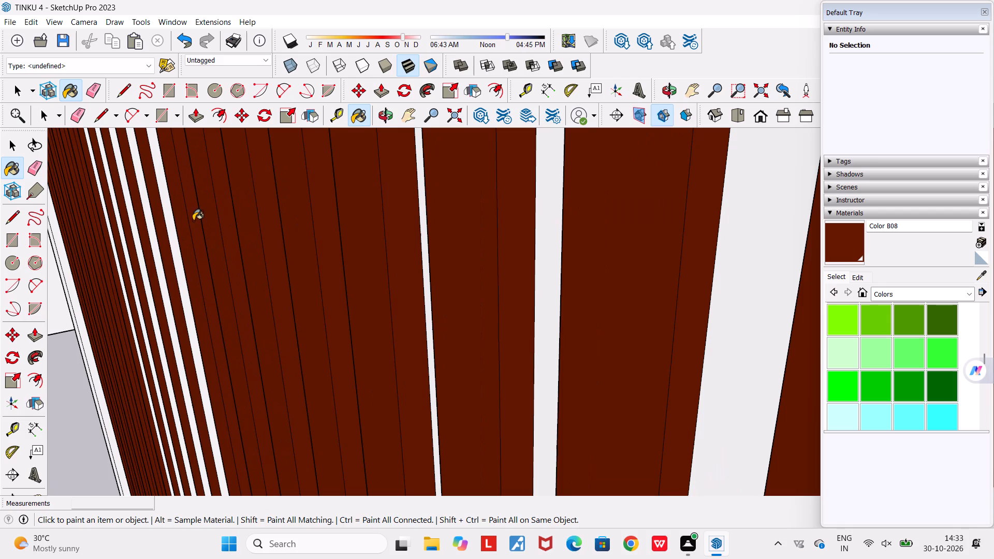
pyautogui.click(165, 202)
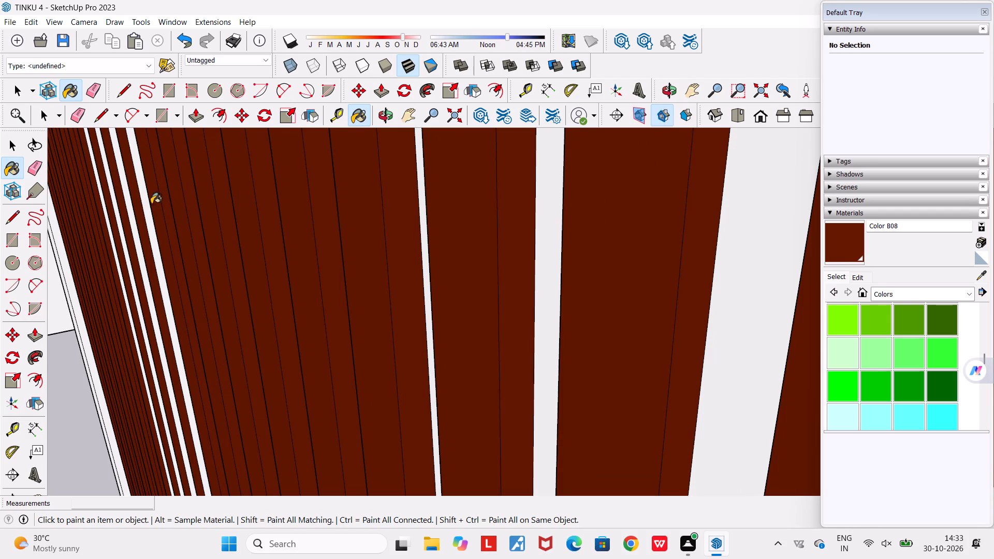
pyautogui.click(145, 204)
pyautogui.click(129, 208)
pyautogui.scroll(3, 127, 210)
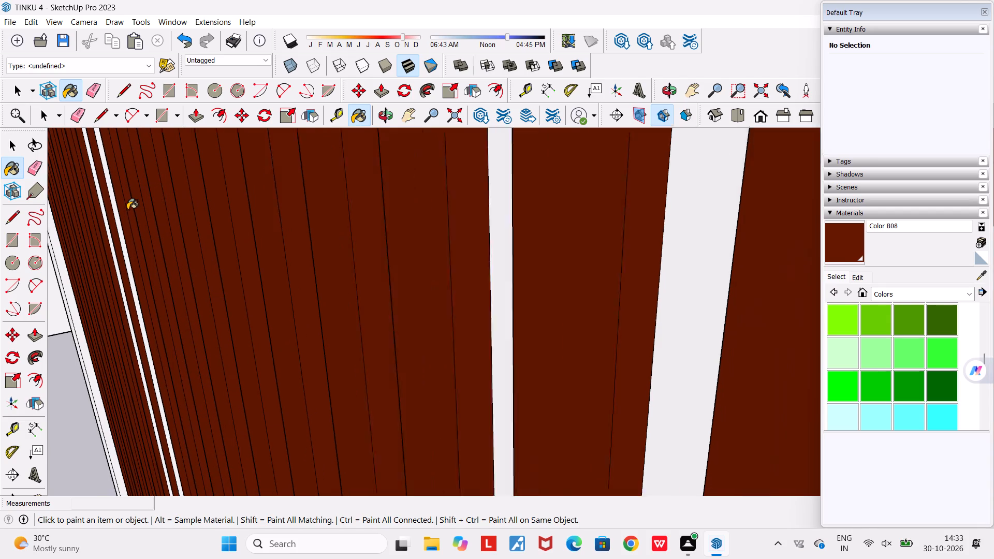
pyautogui.scroll(5, 127, 210)
pyautogui.click(108, 211)
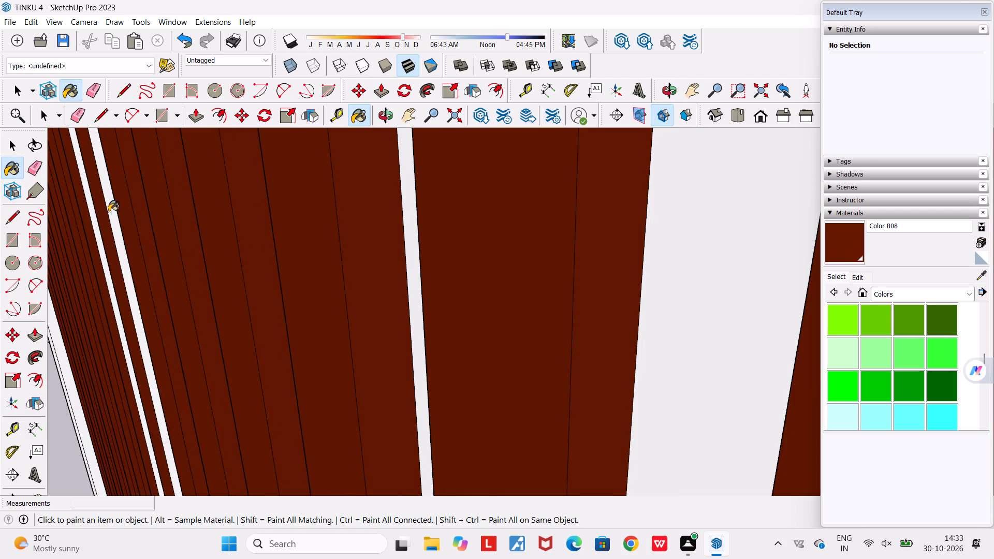
pyautogui.click(109, 199)
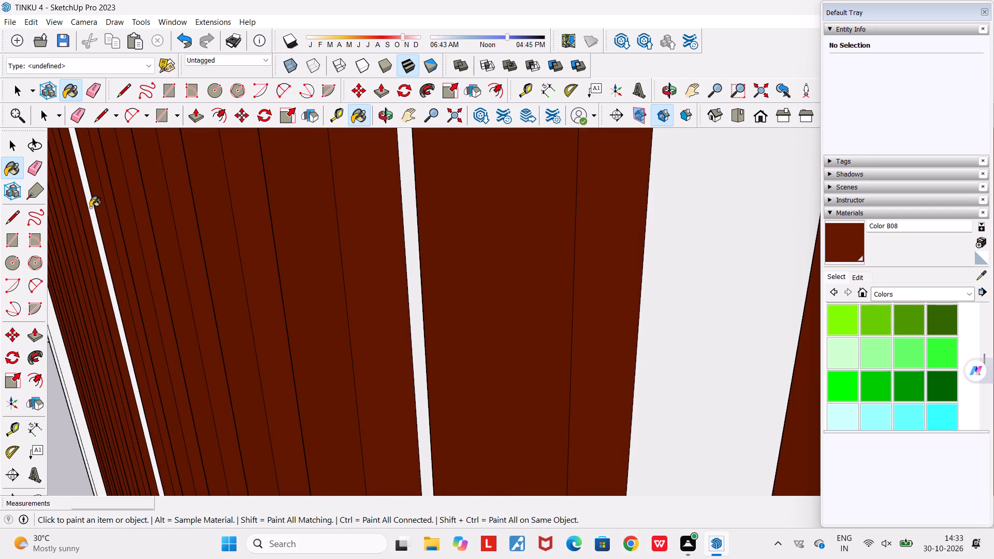
pyautogui.click(90, 208)
# Examine the whole bed from all around, checking the headboard slats, base, side panels and its placement beside the house.
pyautogui.scroll(-20, 92, 208)
pyautogui.scroll(-8, 92, 208)
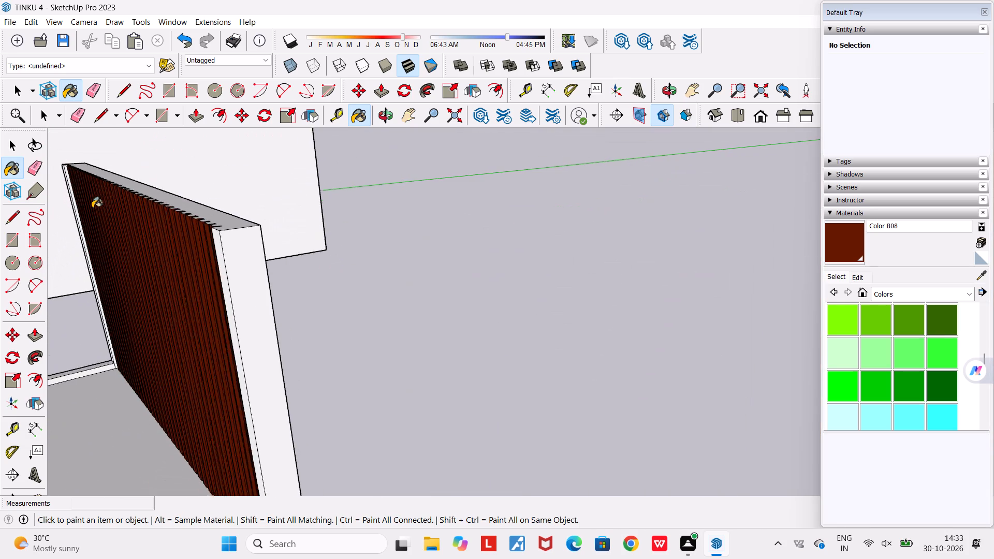
pyautogui.scroll(-2, 92, 208)
pyautogui.moveTo(101, 234); pyautogui.dragTo(283, 196, button='middle')
pyautogui.scroll(-11, 285, 198)
pyautogui.moveTo(266, 227); pyautogui.dragTo(295, 239, button='middle')
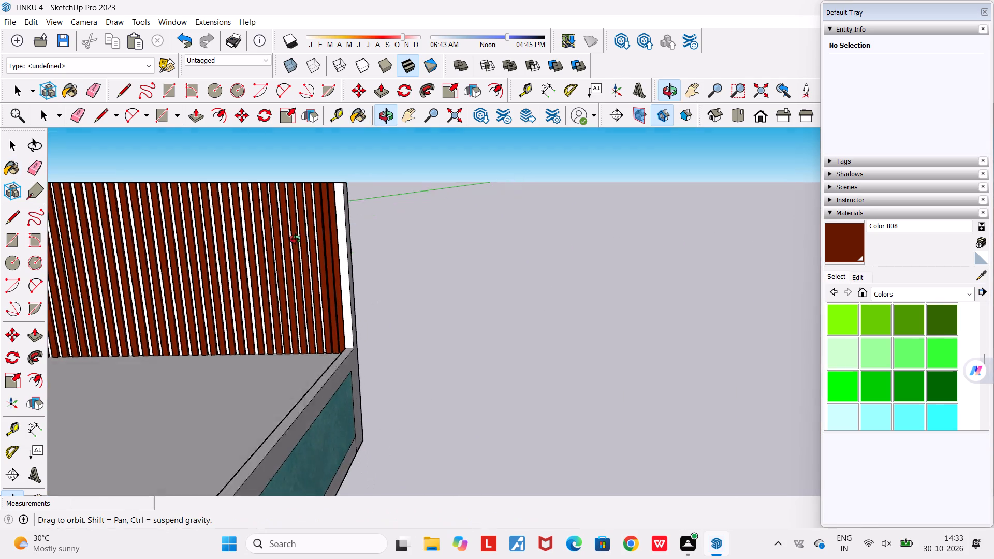
pyautogui.moveTo(295, 239); pyautogui.dragTo(442, 259, button='middle')
pyautogui.scroll(-16, 441, 258)
pyautogui.moveTo(415, 271); pyautogui.dragTo(559, 341, button='middle')
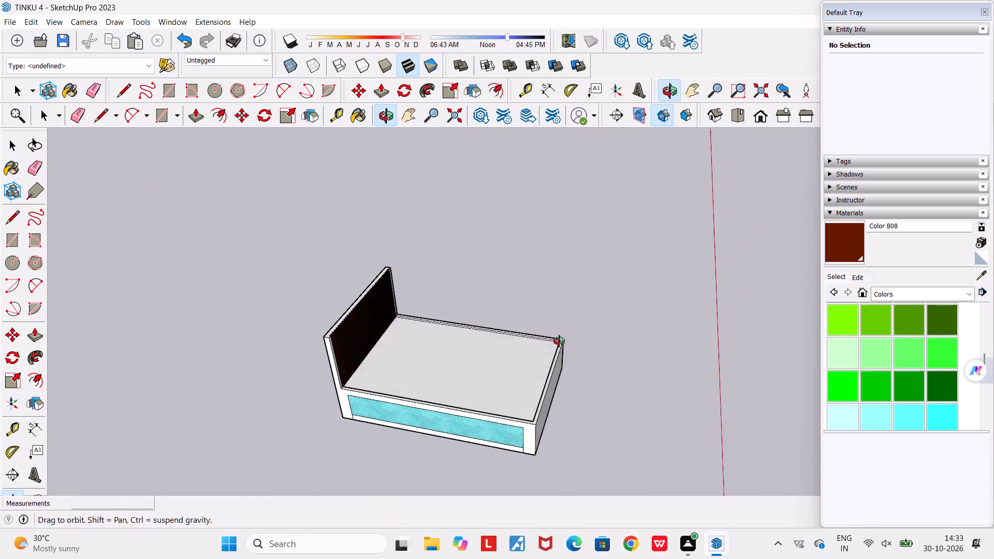
pyautogui.moveTo(559, 341); pyautogui.dragTo(556, 336, button='middle')
pyautogui.scroll(4, 518, 340)
pyautogui.moveTo(510, 345); pyautogui.dragTo(159, 202, button='middle')
pyautogui.scroll(3, 433, 349)
pyautogui.moveTo(441, 355); pyautogui.dragTo(215, 360, button='middle')
pyautogui.scroll(3, 474, 330)
pyautogui.moveTo(480, 334); pyautogui.dragTo(698, 429, button='middle')
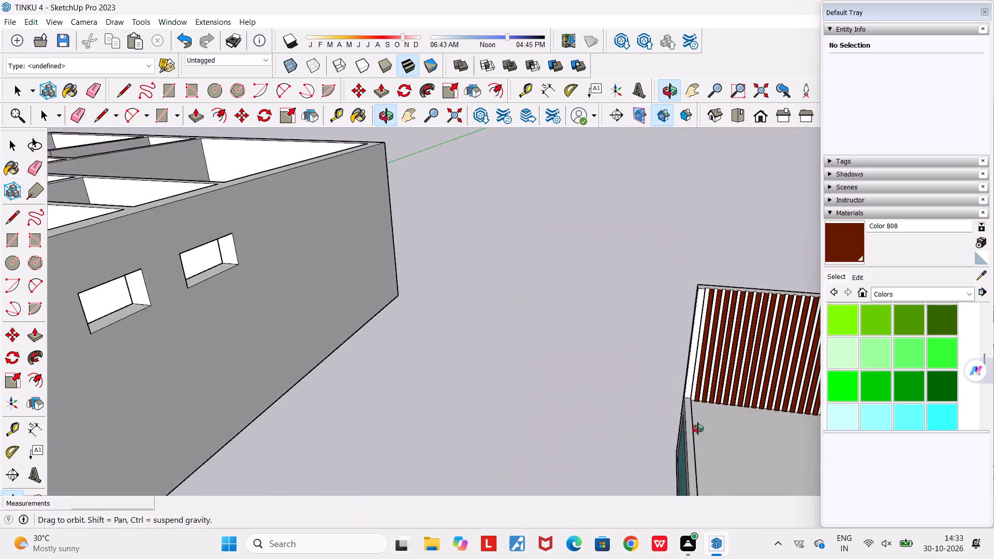
pyautogui.moveTo(698, 429); pyautogui.dragTo(707, 429, button='middle')
pyautogui.scroll(-9, 707, 429)
pyautogui.moveTo(726, 403); pyautogui.dragTo(584, 312, button='middle')
pyautogui.scroll(-10, 584, 312)
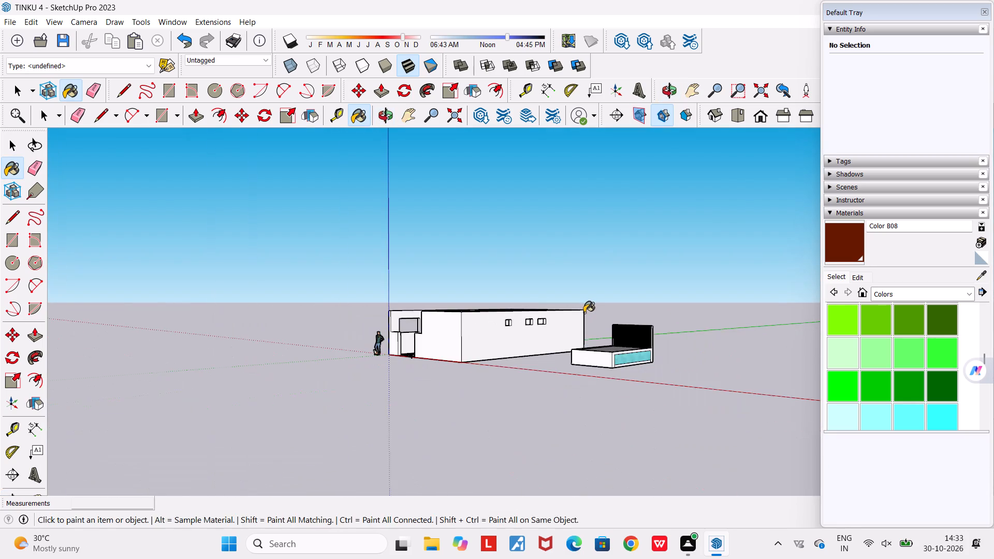
pyautogui.moveTo(609, 381); pyautogui.dragTo(752, 463, button='middle')
pyautogui.scroll(6, 695, 399)
pyautogui.moveTo(642, 367); pyautogui.dragTo(782, 389, button='middle')
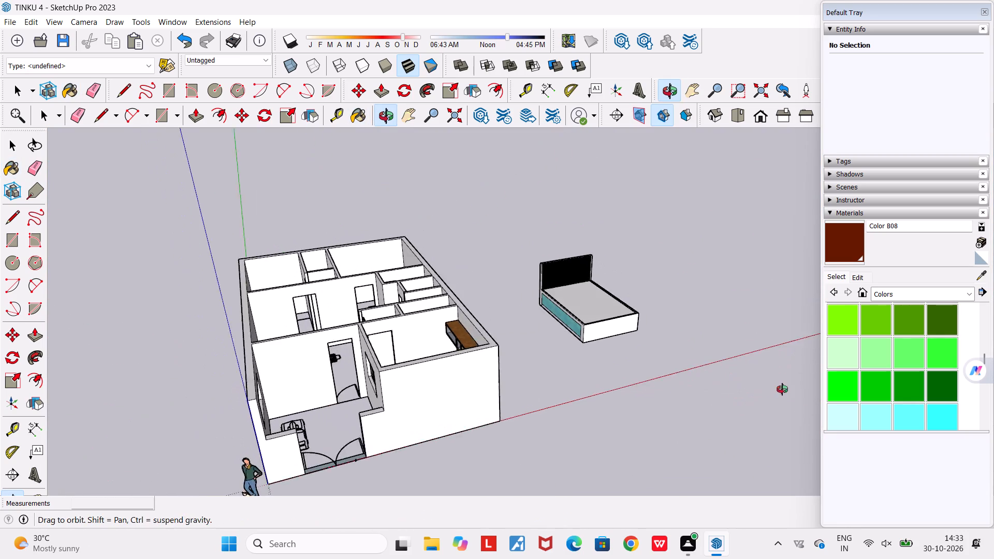
pyautogui.moveTo(782, 389); pyautogui.dragTo(786, 388, button='middle')
pyautogui.scroll(9, 622, 334)
pyautogui.moveTo(638, 365); pyautogui.dragTo(466, 318, button='middle')
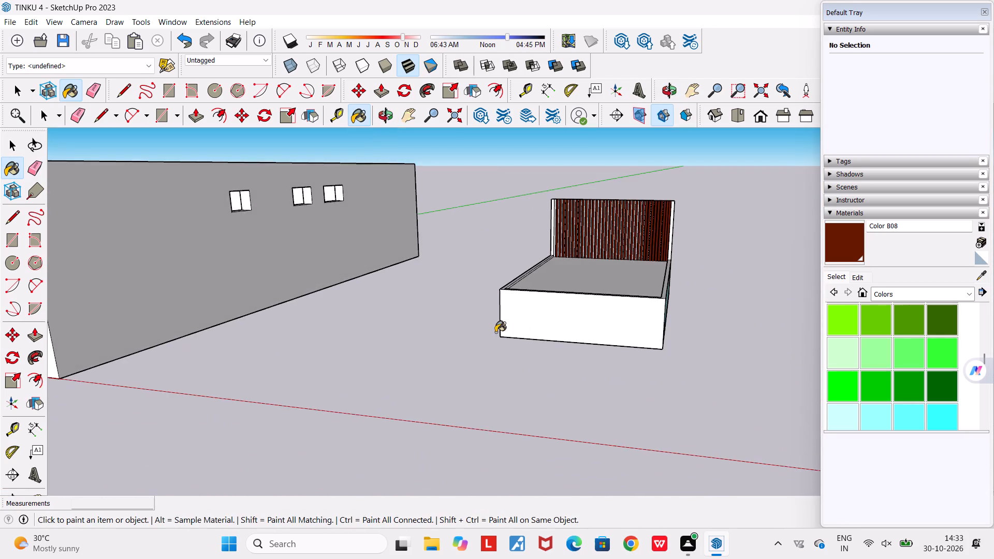
pyautogui.scroll(2, 548, 355)
pyautogui.moveTo(548, 355); pyautogui.dragTo(470, 342, button='middle')
pyautogui.scroll(7, 644, 264)
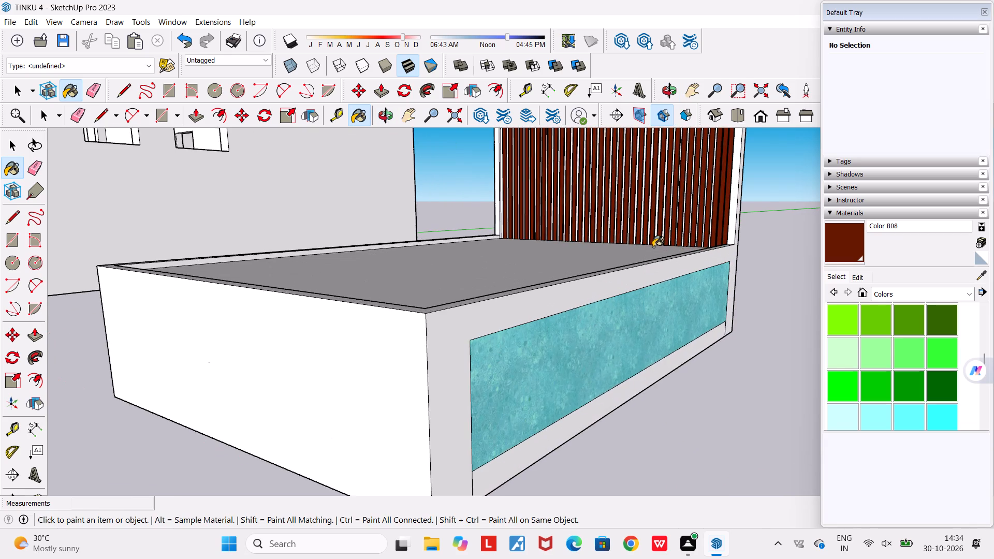
pyautogui.scroll(3, 653, 247)
pyautogui.moveTo(653, 247); pyautogui.dragTo(543, 252, button='middle')
pyautogui.scroll(-11, 543, 252)
pyautogui.moveTo(614, 256); pyautogui.dragTo(587, 257, button='middle')
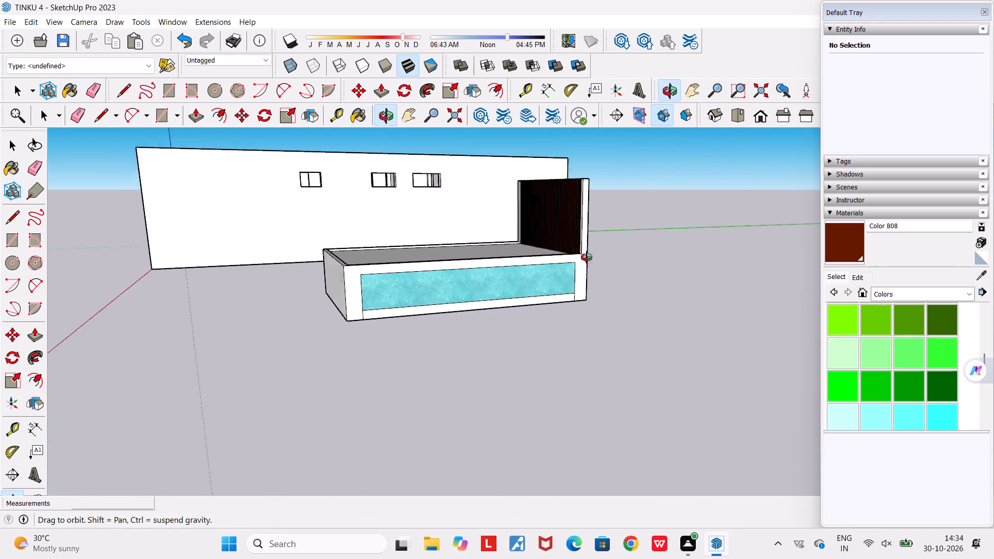
pyautogui.moveTo(587, 257); pyautogui.dragTo(532, 266, button='middle')
pyautogui.scroll(6, 521, 249)
# Leave the Paint Bucket and browse the Colors collection down to its grey and black swatches.
pyautogui.press('space')
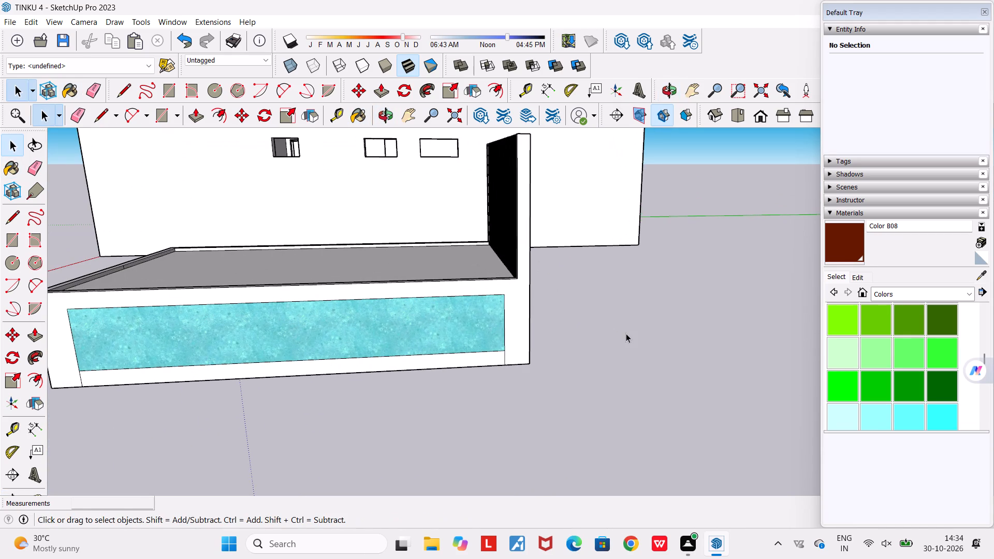
pyautogui.scroll(-7, 870, 336)
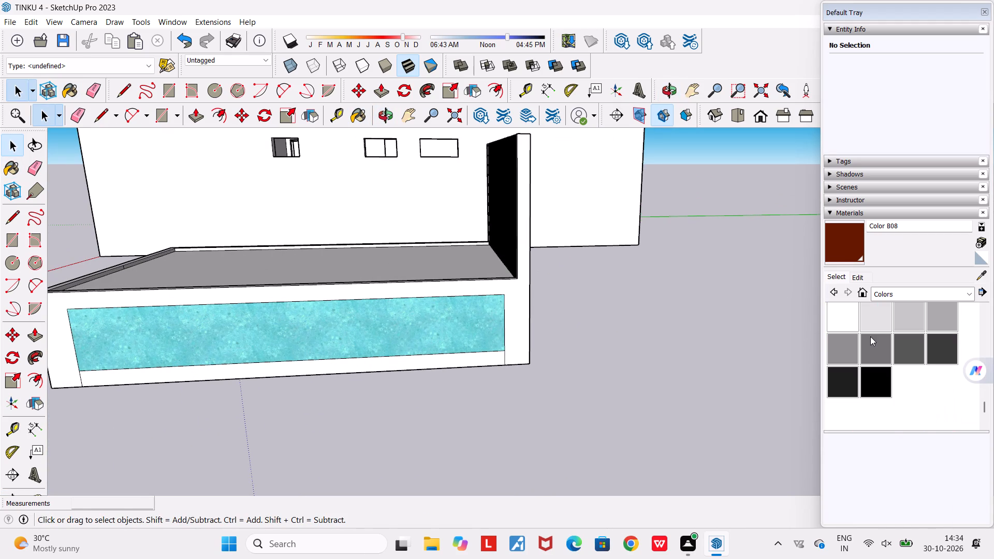
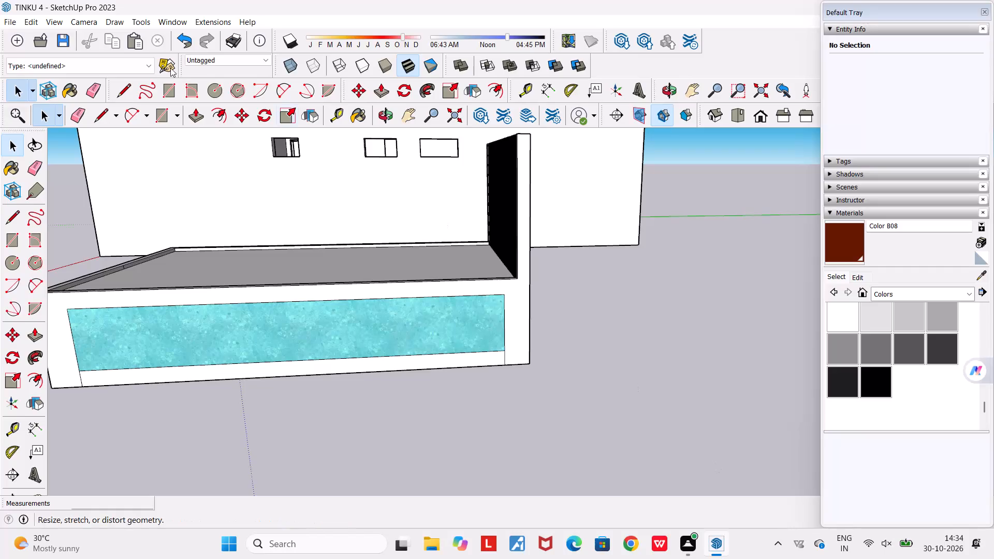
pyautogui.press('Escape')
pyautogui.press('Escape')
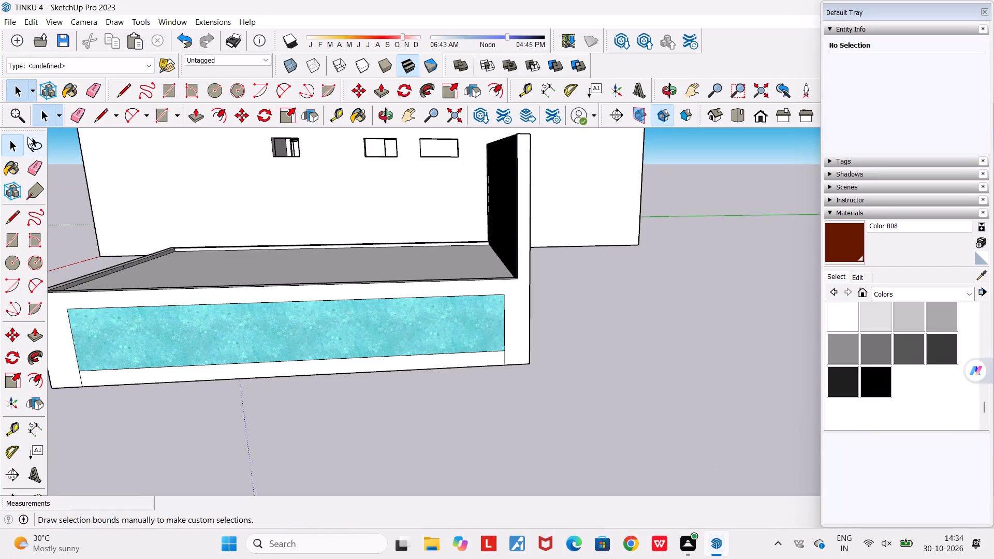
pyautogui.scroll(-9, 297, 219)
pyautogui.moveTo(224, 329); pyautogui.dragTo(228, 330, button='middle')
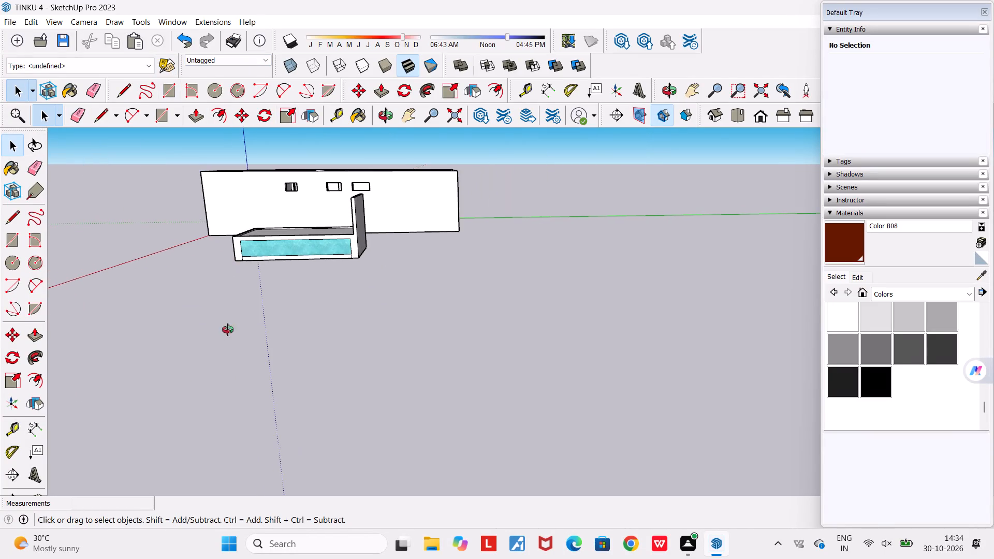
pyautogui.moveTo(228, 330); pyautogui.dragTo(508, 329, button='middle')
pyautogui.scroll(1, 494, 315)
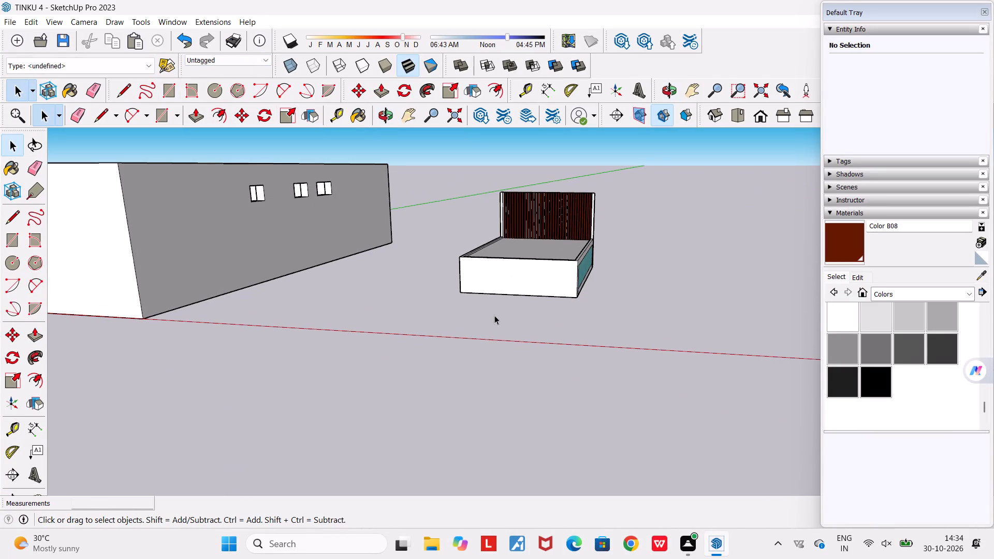
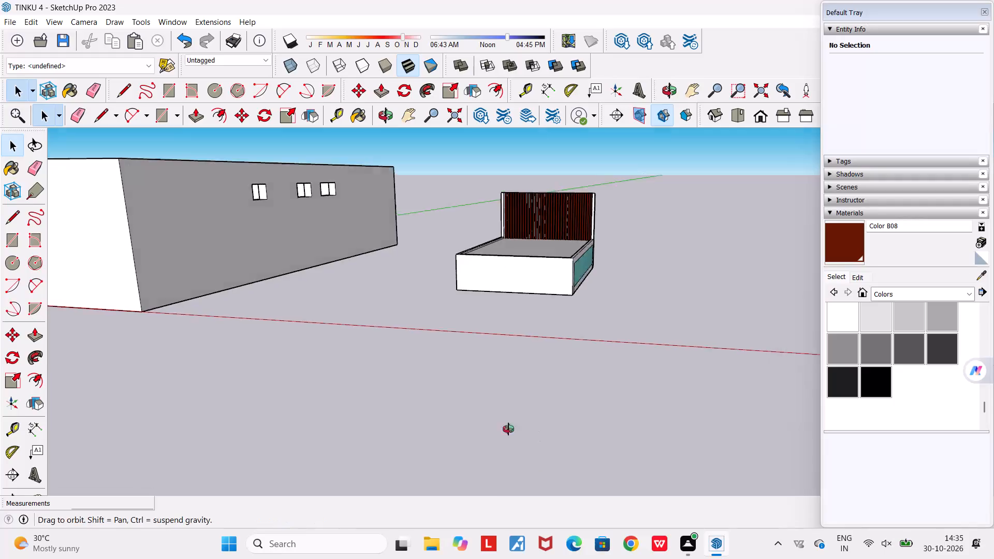
# Raise the bed's large top face by about 0.13 m with Push/Pull to form the mattress.
pyautogui.scroll(3, 411, 317)
pyautogui.moveTo(414, 315); pyautogui.dragTo(729, 502, button='middle')
pyautogui.scroll(1, 572, 409)
pyautogui.scroll(1, 682, 293)
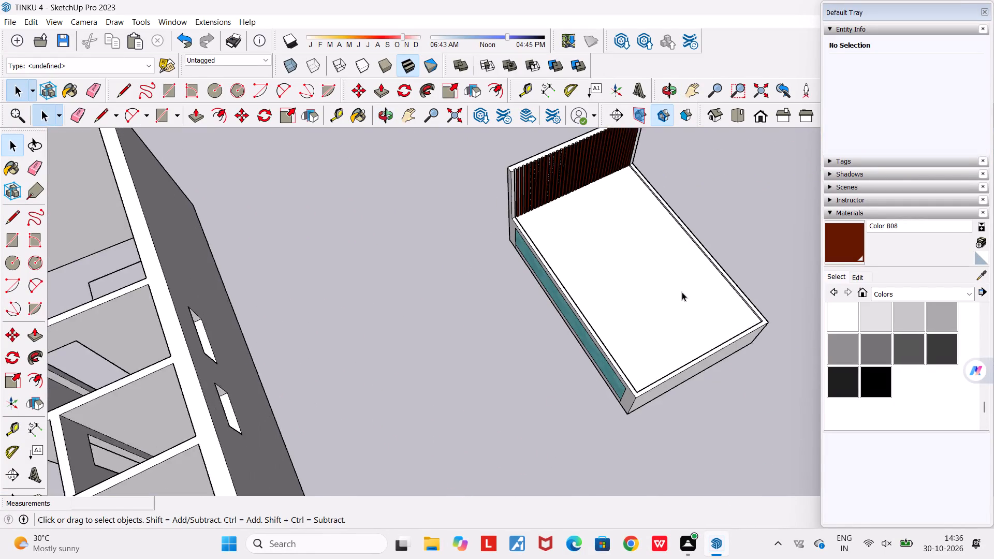
pyautogui.scroll(1, 682, 292)
pyautogui.moveTo(682, 292); pyautogui.dragTo(742, 325, button='middle')
pyautogui.scroll(3, 714, 284)
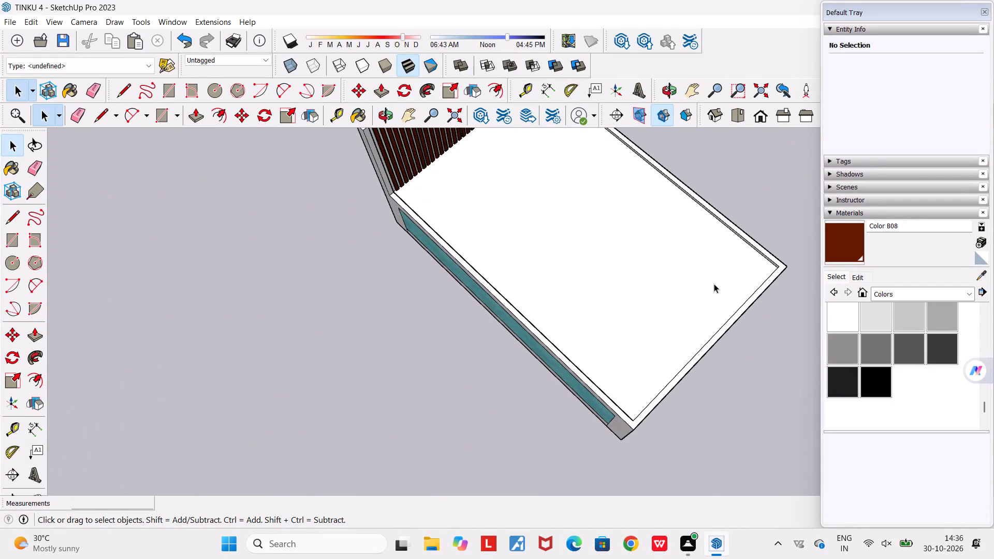
pyautogui.moveTo(711, 283); pyautogui.dragTo(452, 168, button='middle')
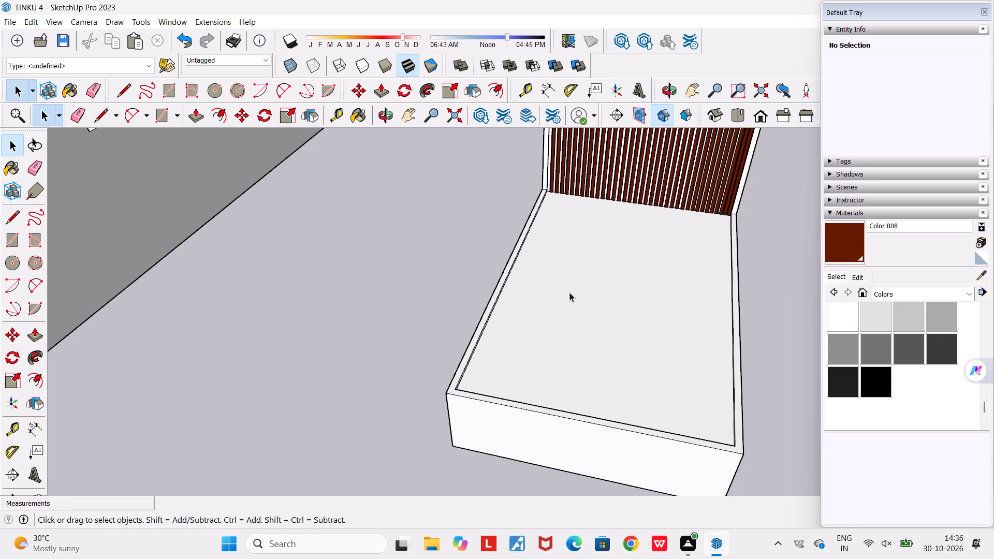
pyautogui.scroll(2, 569, 292)
pyautogui.moveTo(567, 298); pyautogui.dragTo(580, 305, button='middle')
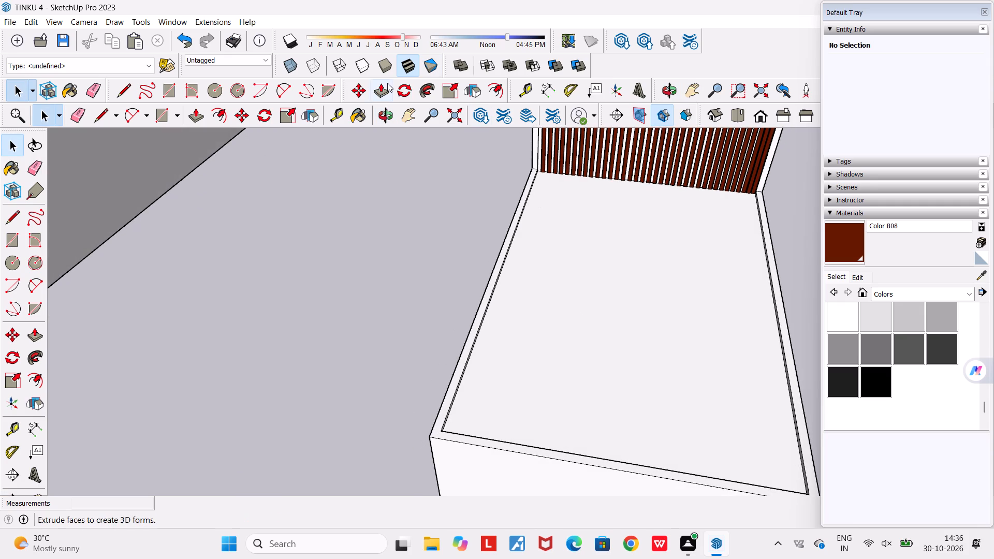
pyautogui.click(382, 91)
pyautogui.click(558, 333)
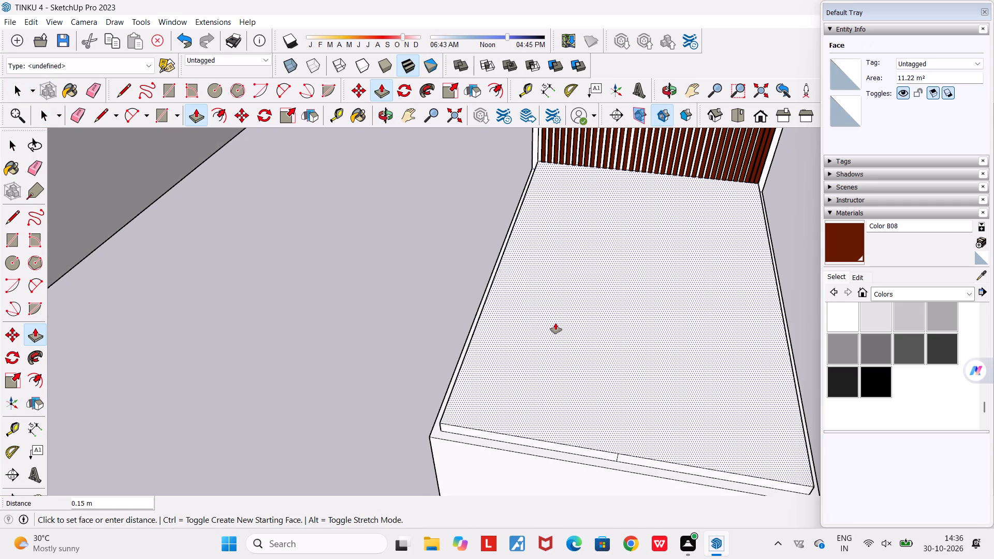
pyautogui.click(556, 323)
# Erase the stray short vertical edge splitting the raised mattress's side at the foot end.
pyautogui.moveTo(548, 327); pyautogui.dragTo(593, 327, button='middle')
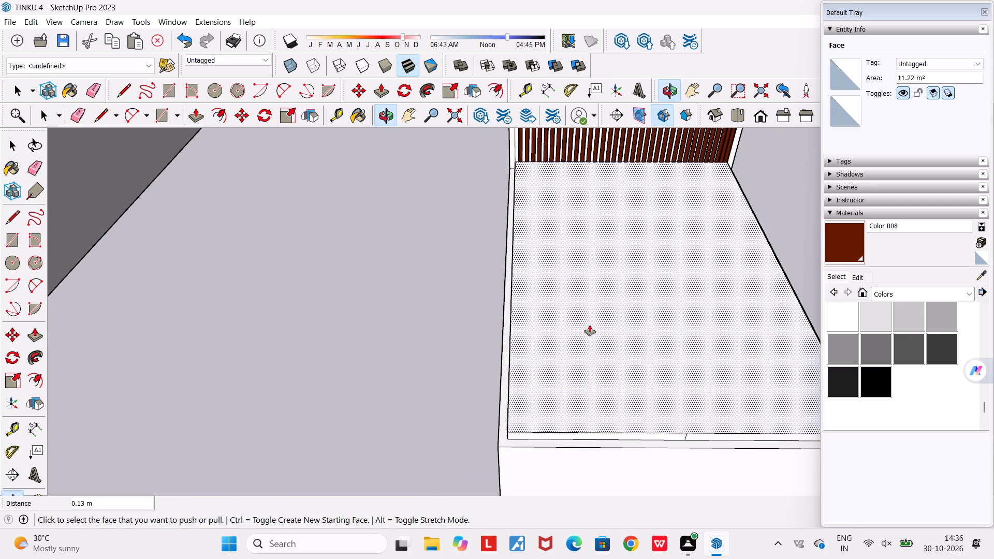
pyautogui.moveTo(640, 455); pyautogui.dragTo(566, 409, button='middle')
pyautogui.scroll(7, 585, 390)
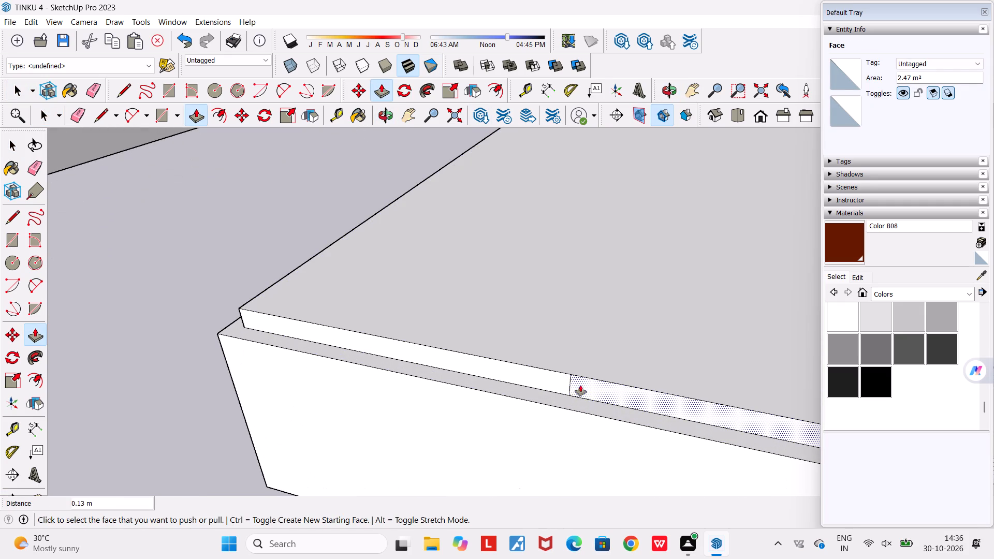
pyautogui.press('space')
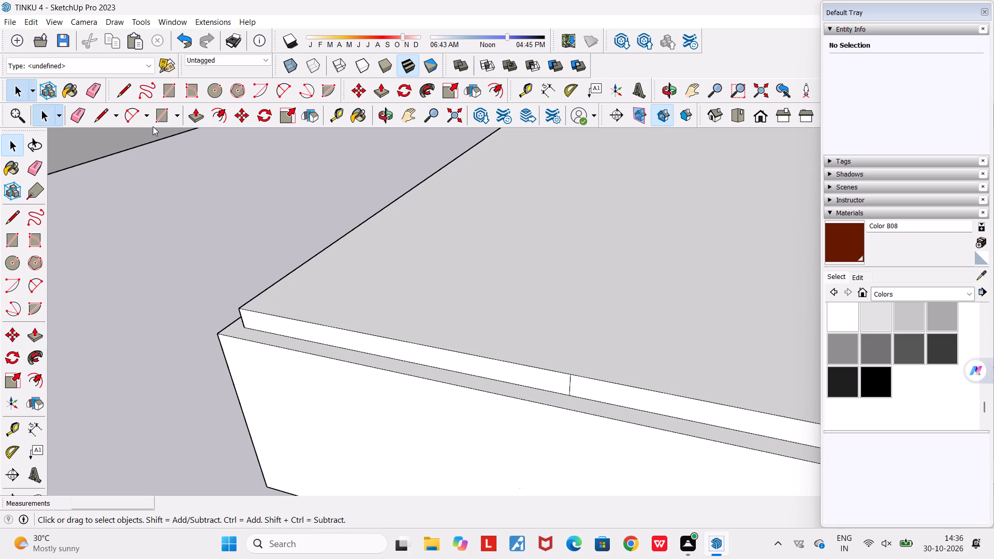
pyautogui.click(101, 97)
pyautogui.scroll(5, 578, 395)
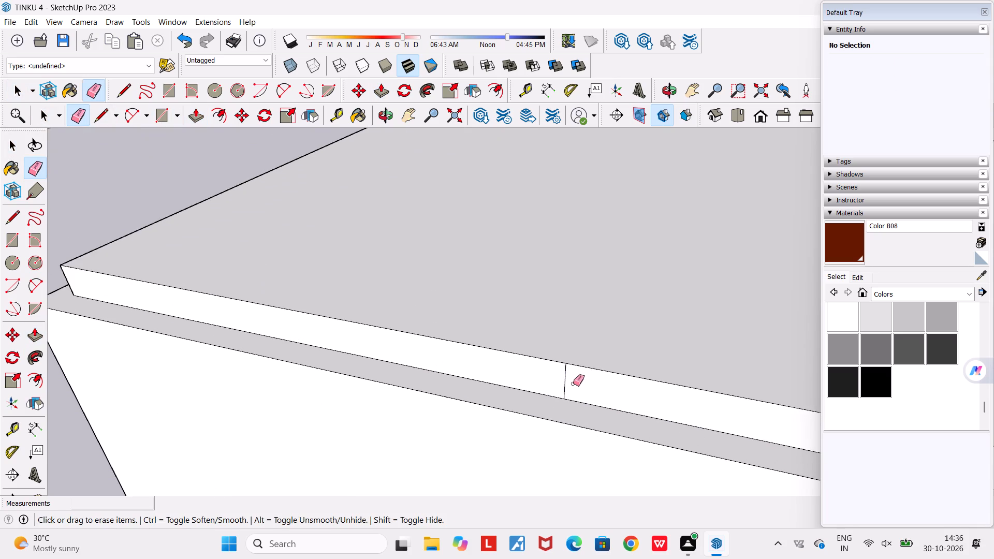
pyautogui.moveTo(571, 383); pyautogui.dragTo(552, 383)
pyautogui.scroll(-20, 552, 383)
pyautogui.scroll(-1, 552, 383)
pyautogui.moveTo(565, 399); pyautogui.dragTo(541, 386, button='middle')
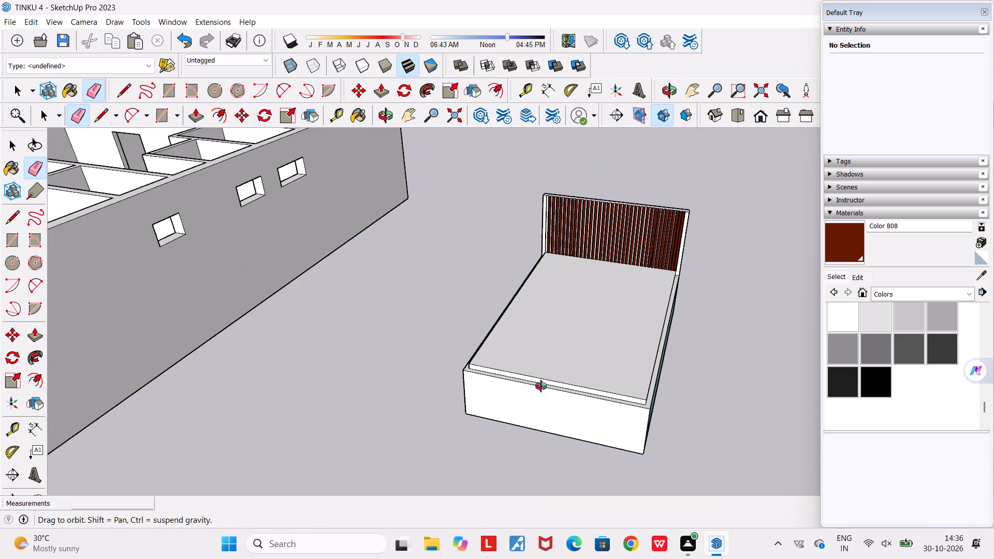
pyautogui.moveTo(541, 386); pyautogui.dragTo(417, 331, button='middle')
pyautogui.scroll(-4, 417, 331)
pyautogui.press('space')
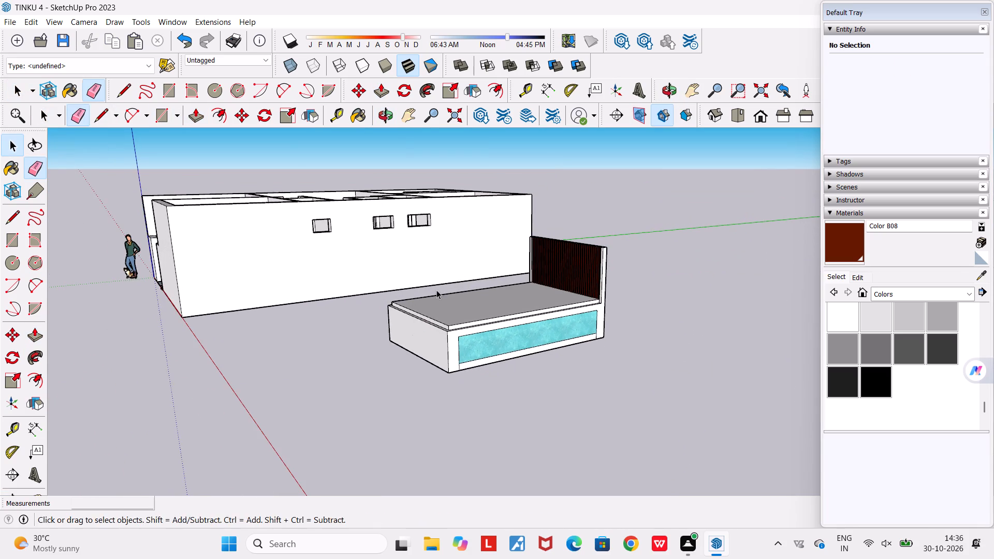
# Paint the front faces of the two end posts of the headboard with Color B08.
pyautogui.moveTo(436, 290); pyautogui.dragTo(710, 332, button='middle')
pyautogui.scroll(6, 664, 304)
pyautogui.moveTo(639, 324); pyautogui.dragTo(670, 342, button='middle')
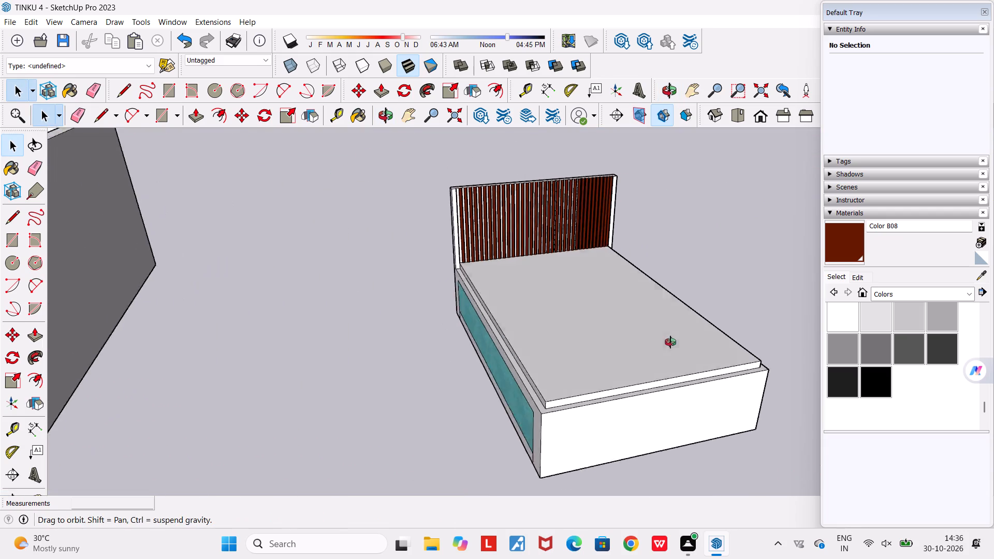
pyautogui.moveTo(670, 342); pyautogui.dragTo(739, 342, button='middle')
pyautogui.scroll(4, 471, 159)
pyautogui.scroll(3, 514, 279)
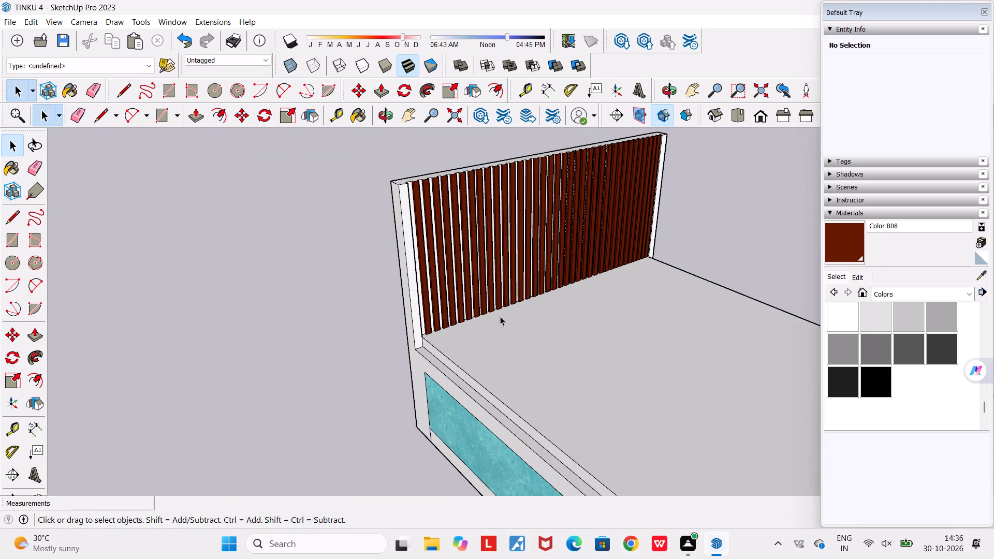
pyautogui.moveTo(498, 319); pyautogui.dragTo(418, 302, button='middle')
pyautogui.scroll(3, 420, 302)
pyautogui.moveTo(432, 309); pyautogui.dragTo(563, 342, button='middle')
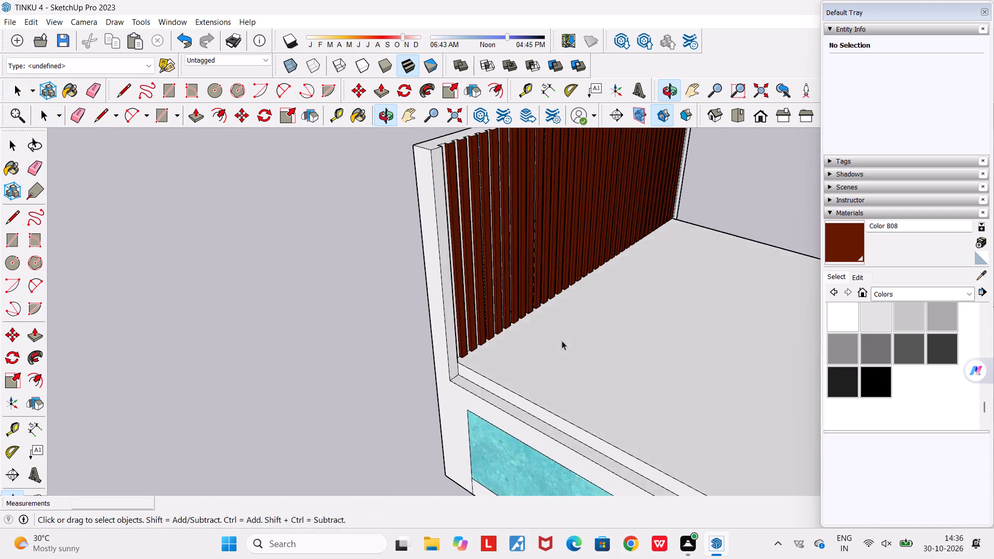
pyautogui.moveTo(562, 341); pyautogui.dragTo(433, 341, button='middle')
pyautogui.scroll(-4, 433, 341)
pyautogui.click(846, 250)
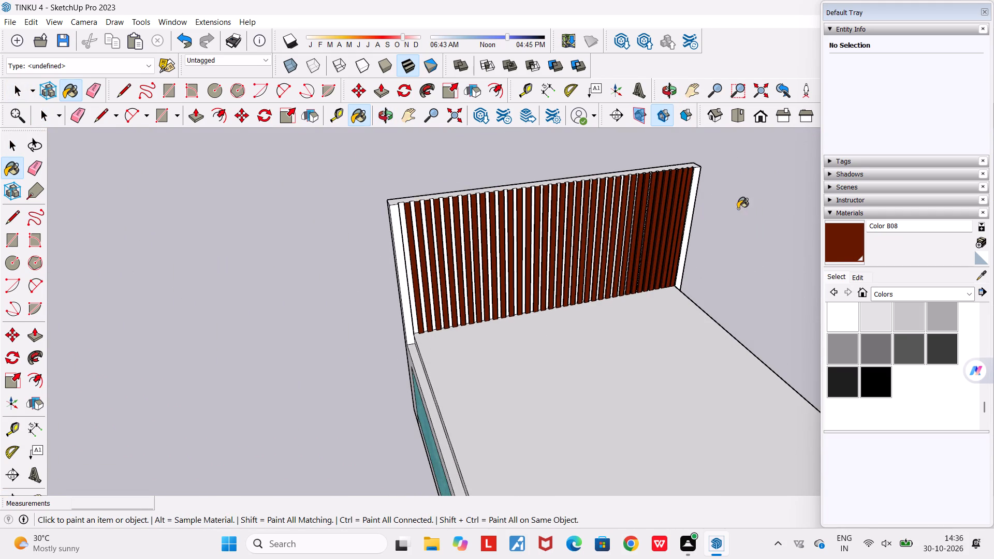
pyautogui.scroll(4, 715, 209)
pyautogui.click(669, 200)
pyautogui.scroll(-6, 667, 214)
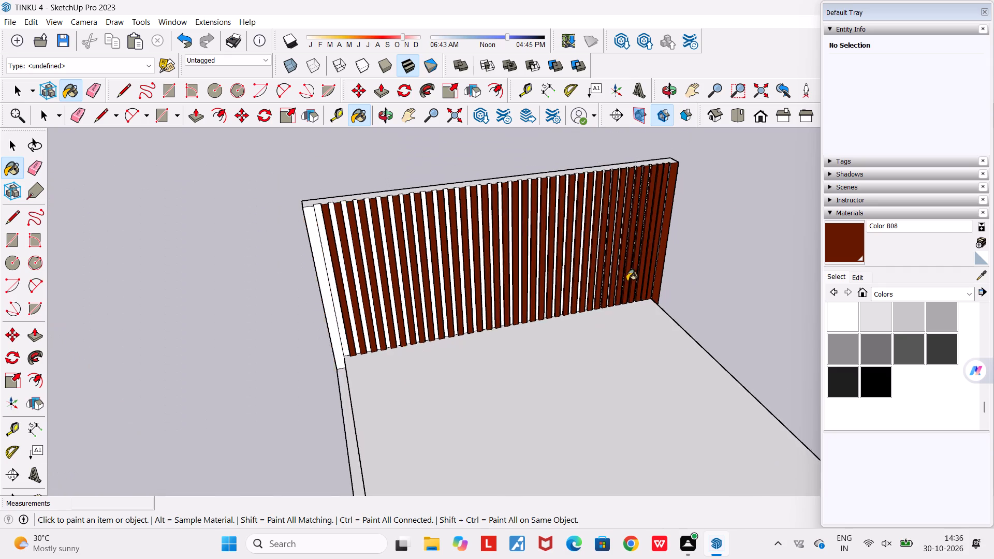
pyautogui.moveTo(627, 281); pyautogui.dragTo(793, 290, button='middle')
pyautogui.scroll(4, 366, 328)
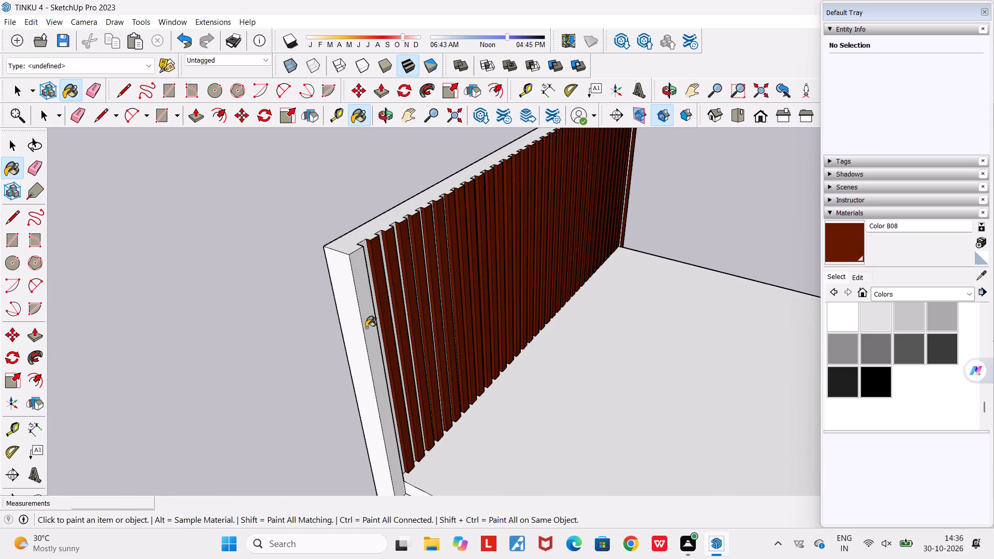
pyautogui.click(366, 328)
# Paint the inner side faces of the two headboard end posts with Color B08.
pyautogui.moveTo(377, 335); pyautogui.dragTo(211, 332, button='middle')
pyautogui.scroll(5, 339, 194)
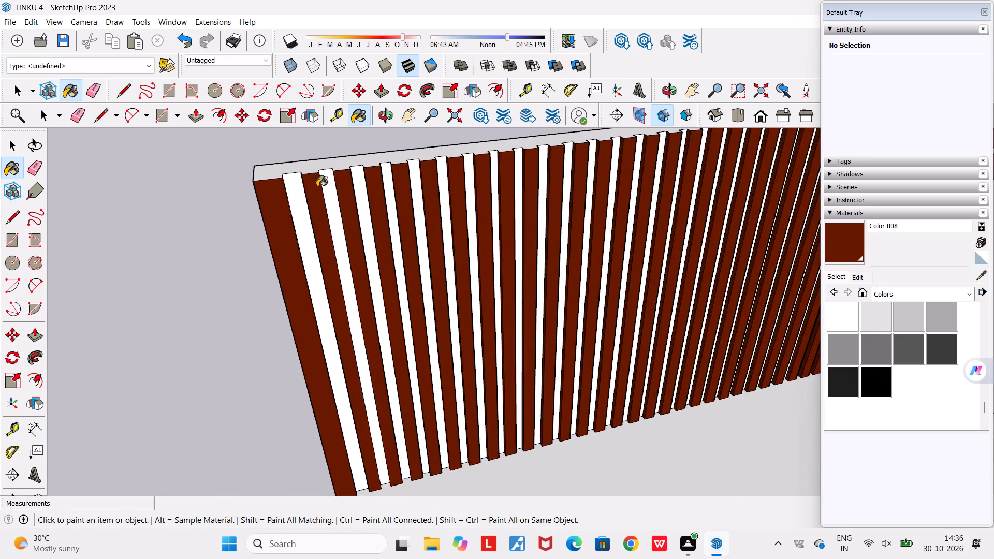
pyautogui.scroll(5, 294, 200)
pyautogui.moveTo(290, 200); pyautogui.dragTo(239, 202, button='middle')
pyautogui.scroll(9, 298, 152)
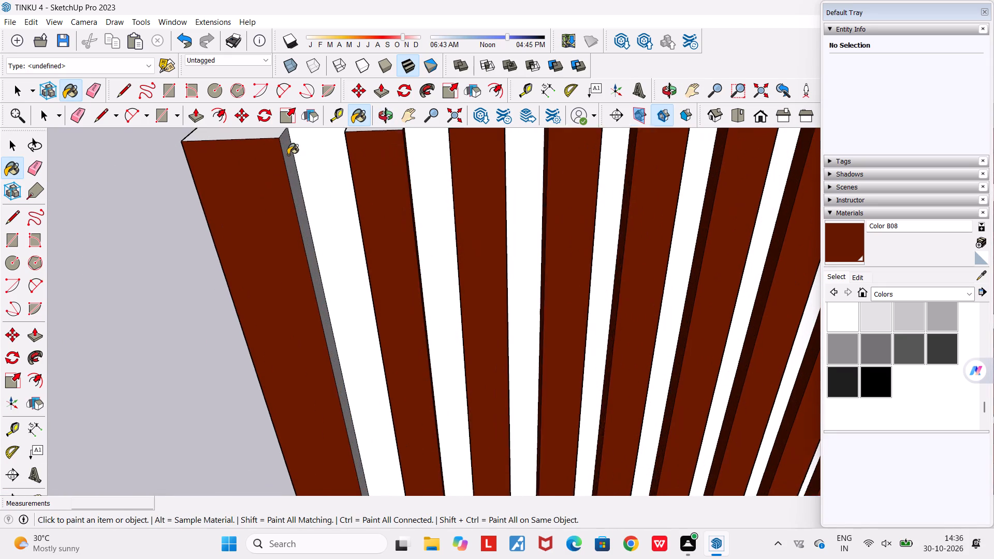
pyautogui.click(288, 155)
pyautogui.scroll(-20, 291, 160)
pyautogui.scroll(-9, 291, 160)
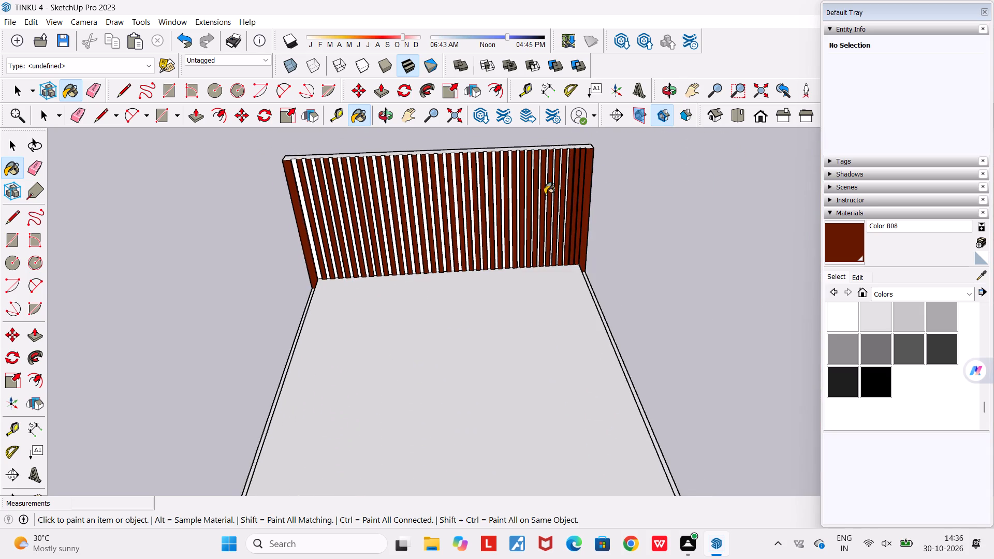
pyautogui.moveTo(603, 176); pyautogui.dragTo(801, 191, button='middle')
pyautogui.scroll(4, 483, 132)
pyautogui.scroll(2, 521, 153)
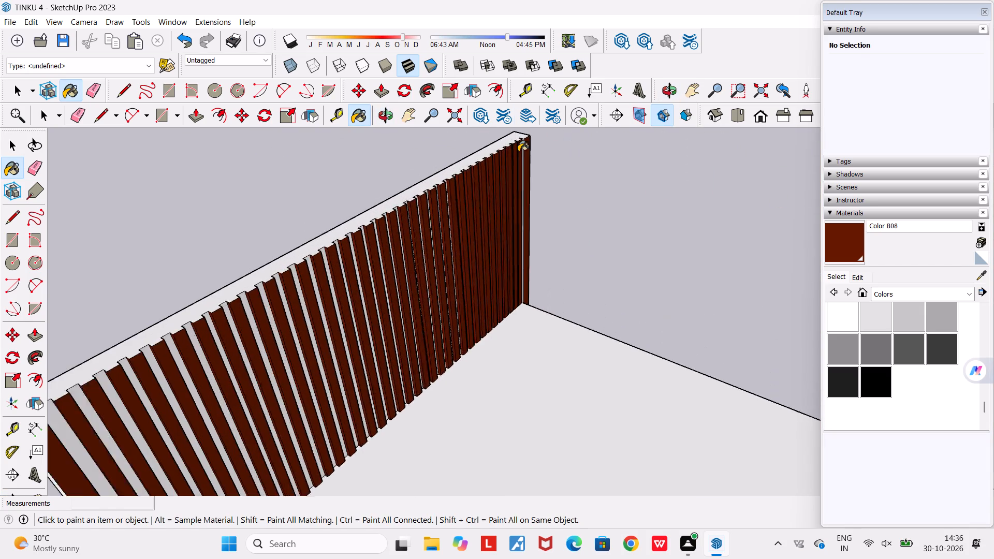
pyautogui.scroll(18, 518, 152)
pyautogui.click(537, 153)
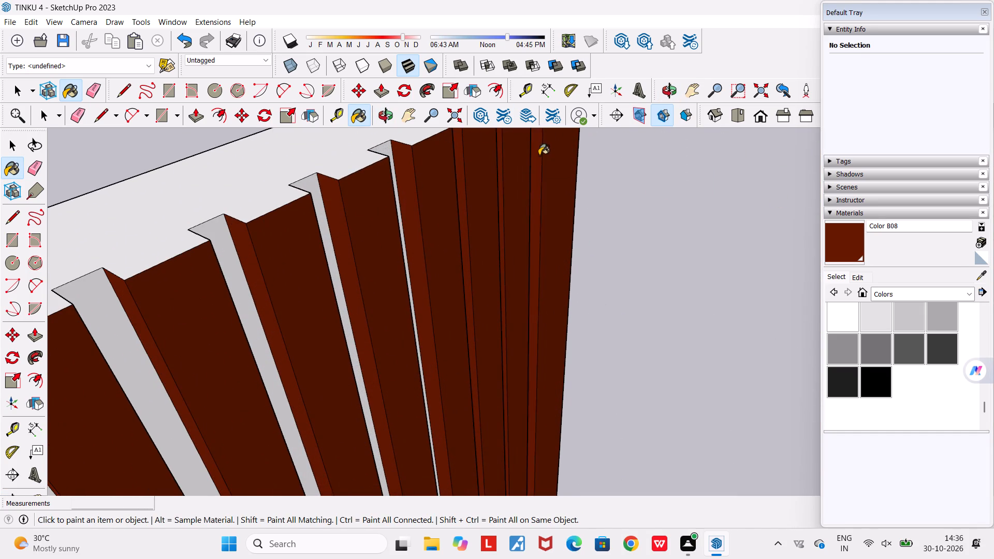
pyautogui.scroll(-20, 539, 155)
pyautogui.scroll(-6, 539, 155)
pyautogui.moveTo(593, 278); pyautogui.dragTo(372, 280, button='middle')
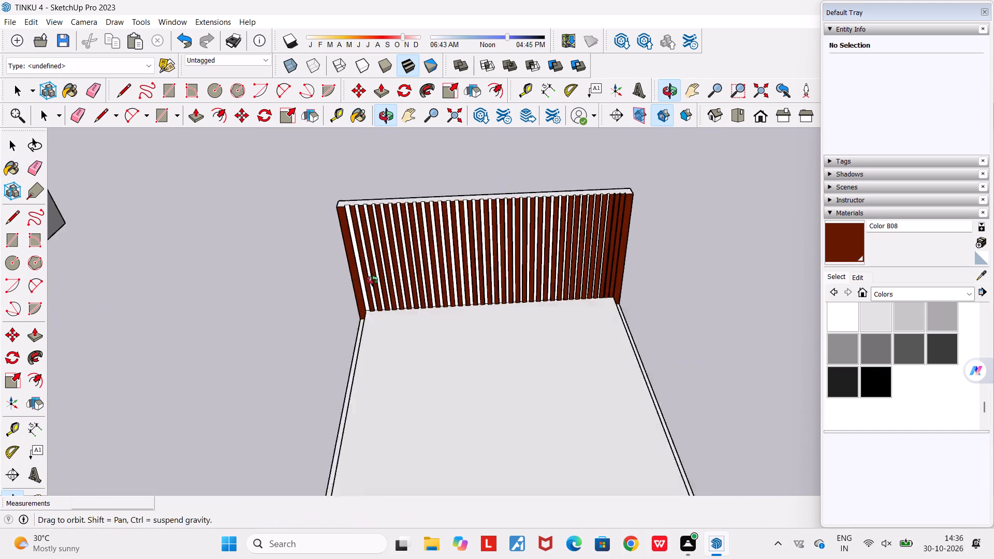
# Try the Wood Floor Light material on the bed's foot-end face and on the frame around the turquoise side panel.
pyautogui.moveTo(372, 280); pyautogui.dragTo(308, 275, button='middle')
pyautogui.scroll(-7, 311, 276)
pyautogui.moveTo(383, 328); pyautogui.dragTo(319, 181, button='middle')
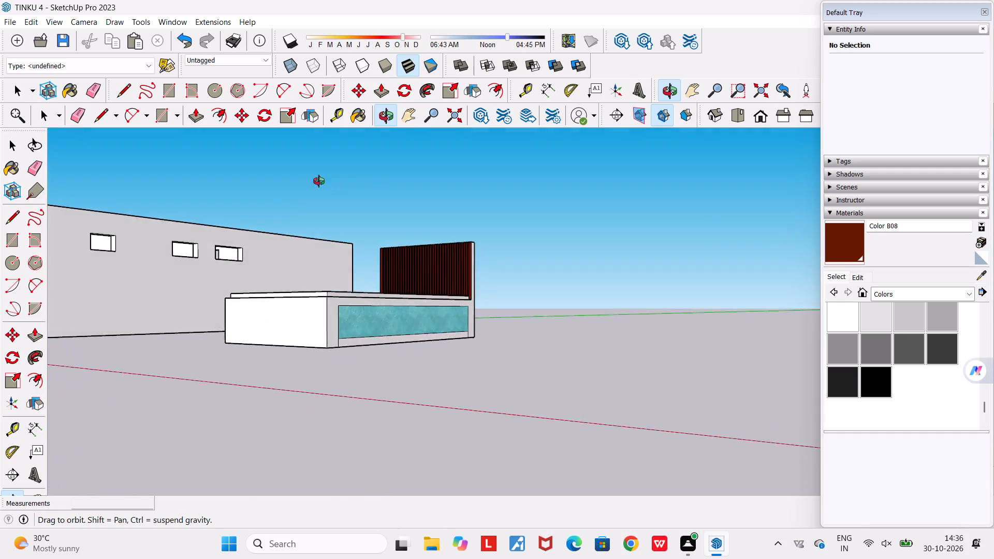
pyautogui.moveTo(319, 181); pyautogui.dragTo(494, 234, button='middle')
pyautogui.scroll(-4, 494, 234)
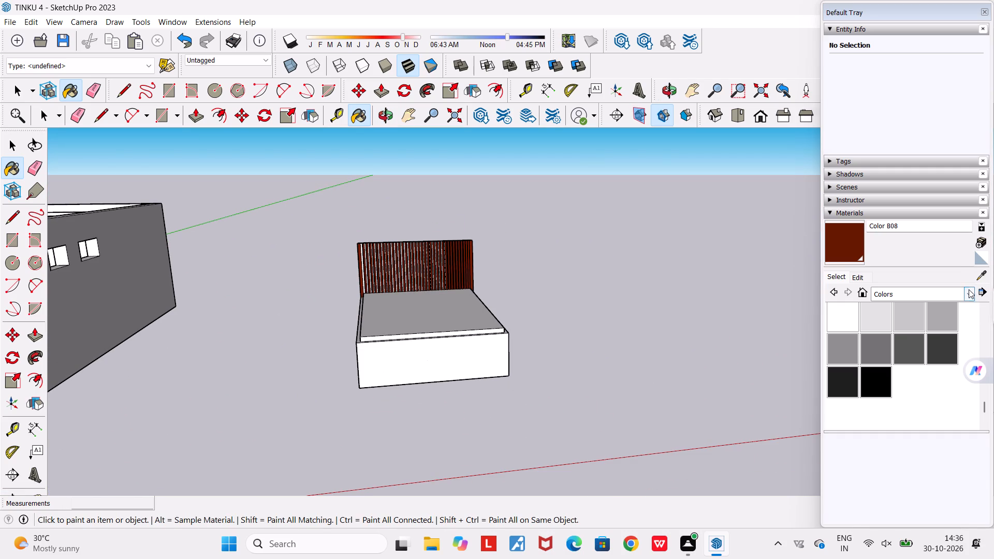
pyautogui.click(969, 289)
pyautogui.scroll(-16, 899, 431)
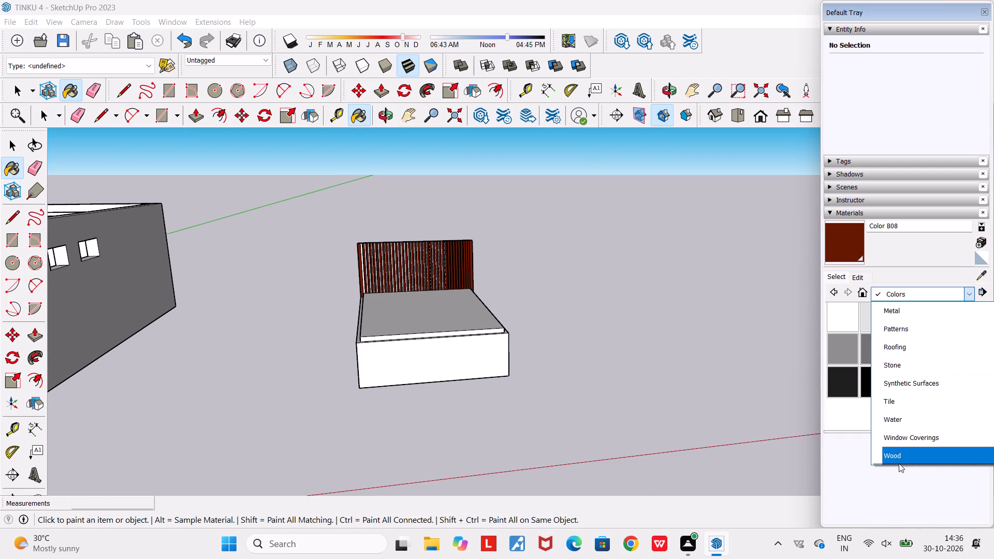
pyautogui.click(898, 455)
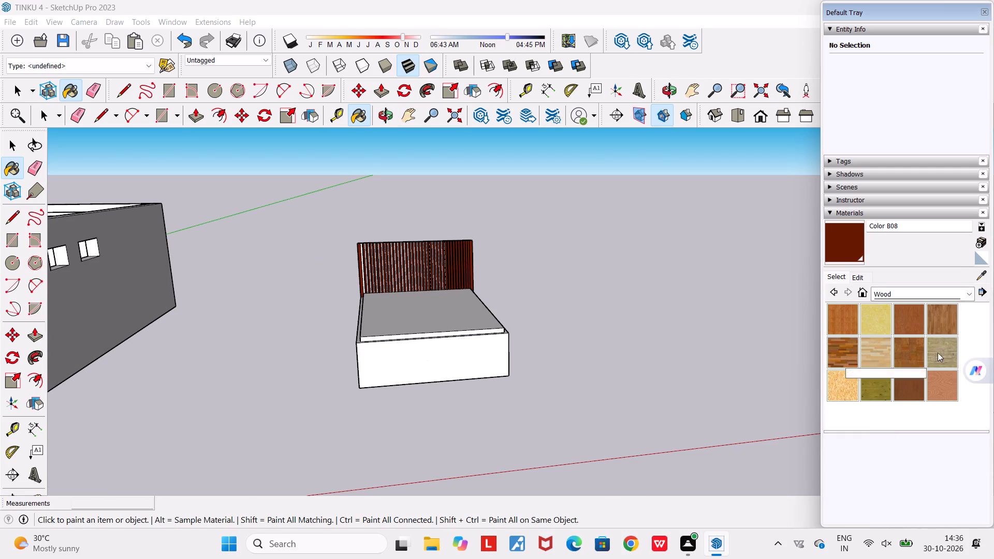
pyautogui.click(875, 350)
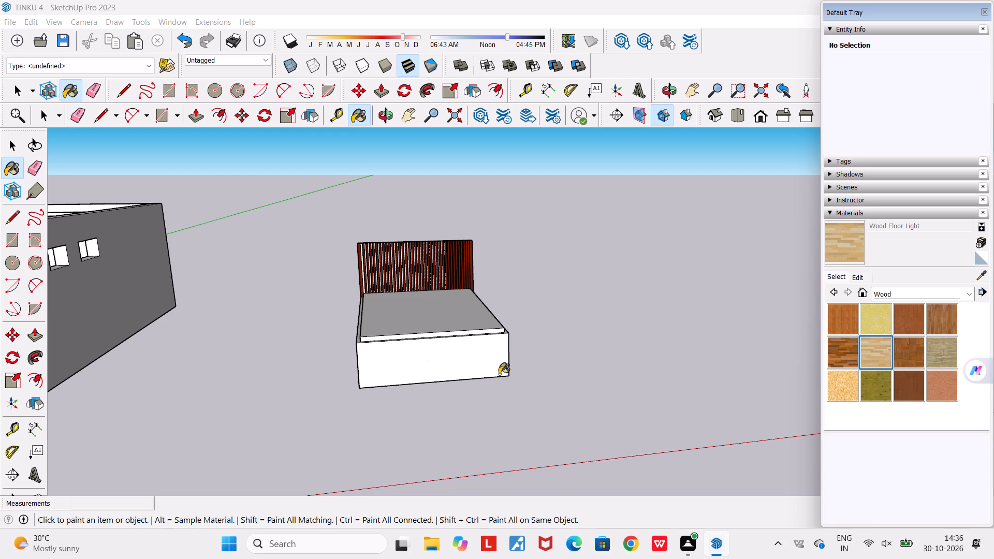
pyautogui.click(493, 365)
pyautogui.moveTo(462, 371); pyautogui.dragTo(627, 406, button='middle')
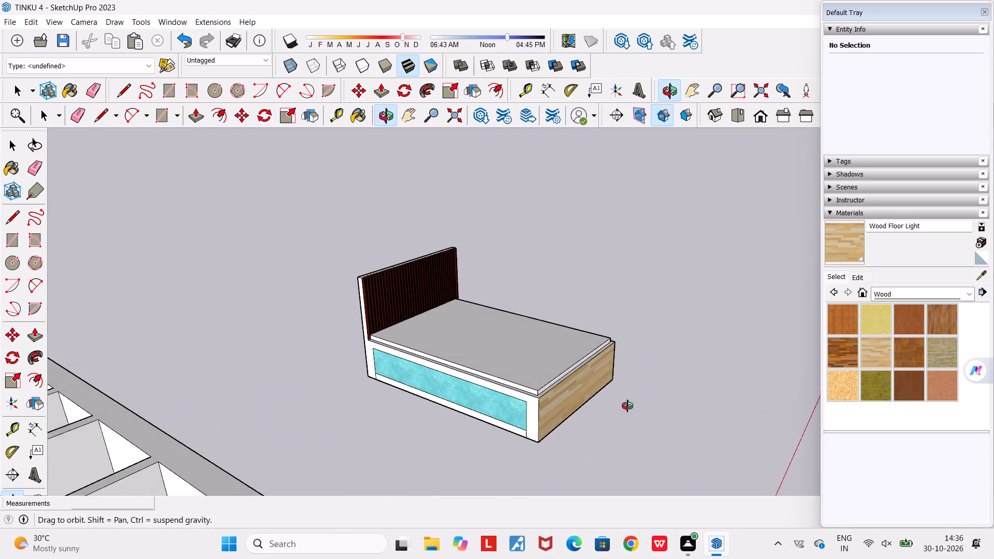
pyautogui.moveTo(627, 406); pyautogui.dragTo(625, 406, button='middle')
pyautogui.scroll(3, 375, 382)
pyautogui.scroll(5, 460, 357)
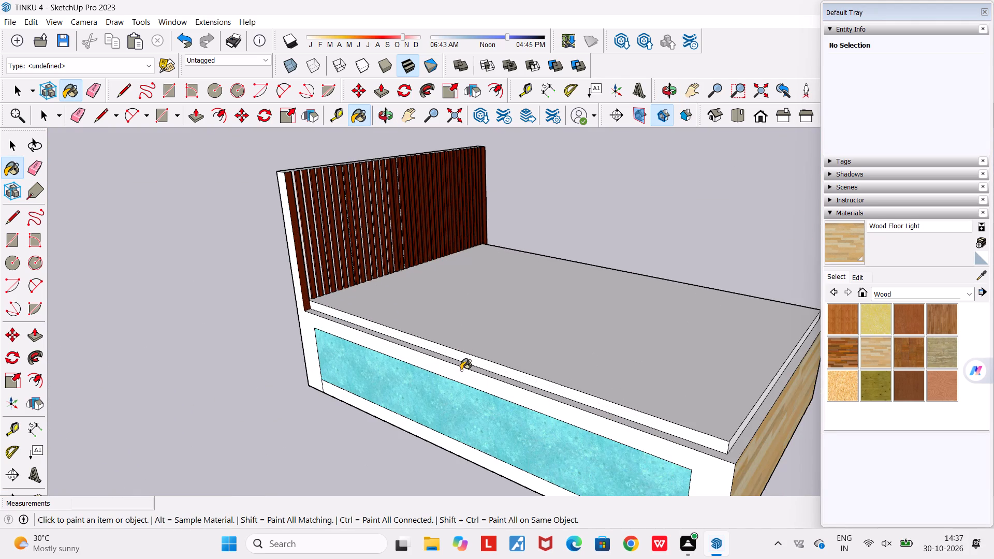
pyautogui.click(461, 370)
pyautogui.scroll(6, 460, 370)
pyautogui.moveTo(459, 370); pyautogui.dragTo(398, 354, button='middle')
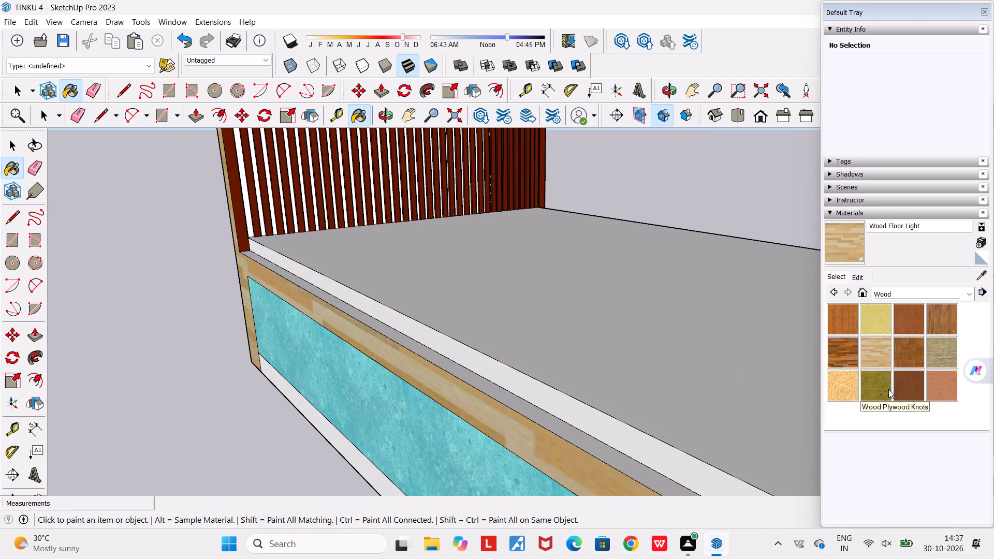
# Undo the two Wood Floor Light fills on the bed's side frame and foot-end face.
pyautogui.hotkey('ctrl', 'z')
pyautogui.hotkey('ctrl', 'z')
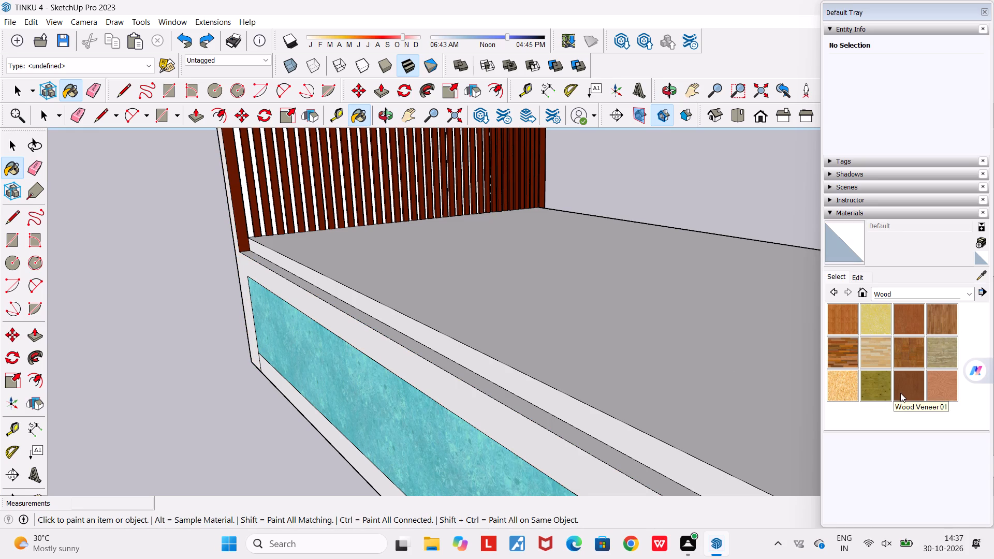
# Paint the bed's side frame and the narrow ledge around the mattress with Wood Veneer 01.
pyautogui.click(900, 393)
pyautogui.scroll(3, 564, 438)
pyautogui.click(559, 450)
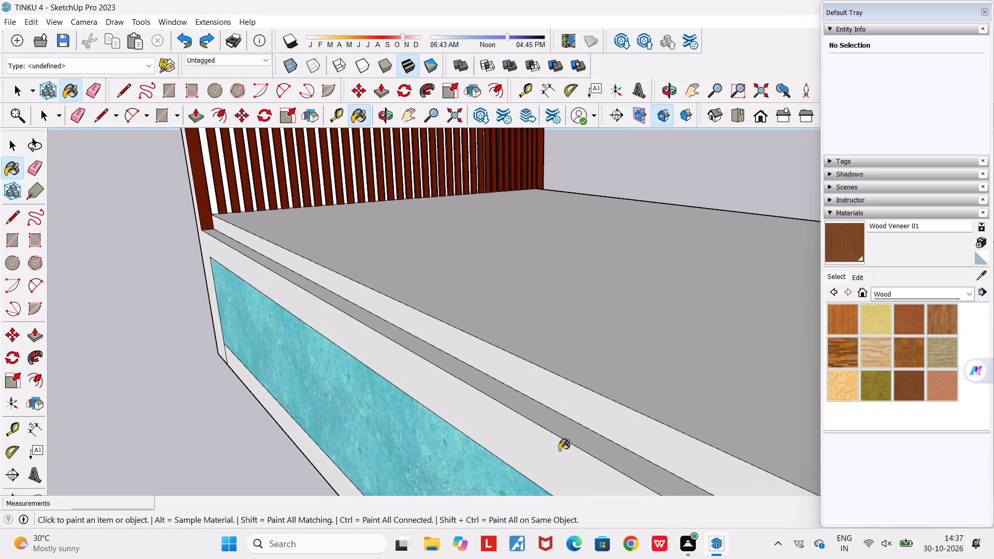
pyautogui.click(581, 435)
pyautogui.scroll(-2, 581, 438)
pyautogui.moveTo(581, 438); pyautogui.dragTo(397, 383, button='middle')
pyautogui.scroll(-4, 397, 383)
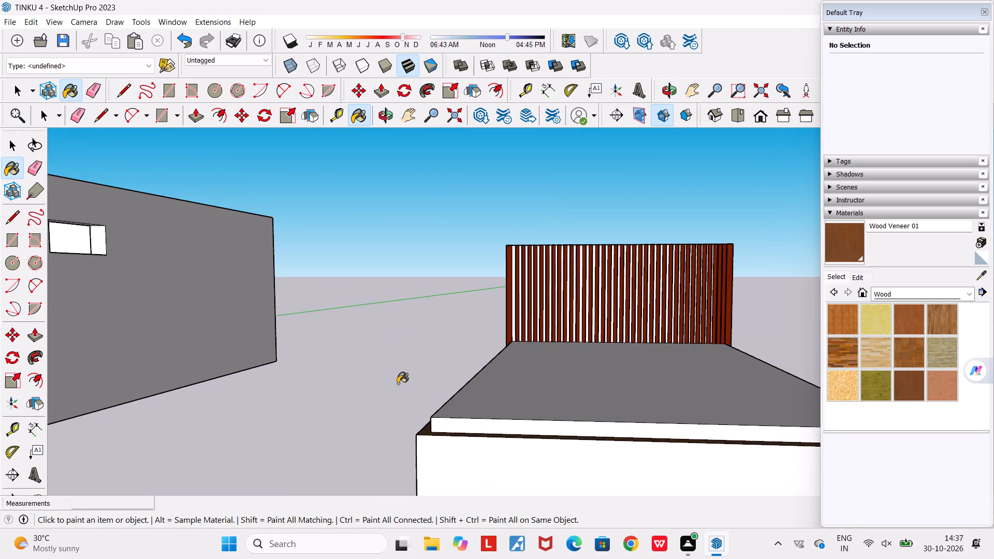
pyautogui.scroll(-4, 398, 384)
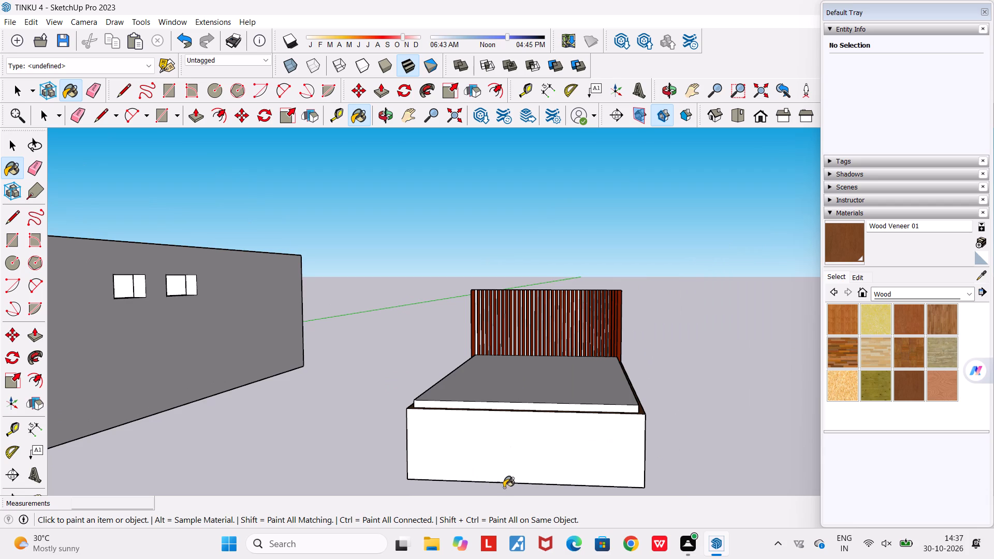
# Paint the bed's foot-end face and the frame and bottom rail around the turquoise side panel with Wood Veneer 01.
pyautogui.click(540, 434)
pyautogui.moveTo(547, 443); pyautogui.dragTo(352, 443, button='middle')
pyautogui.scroll(4, 399, 421)
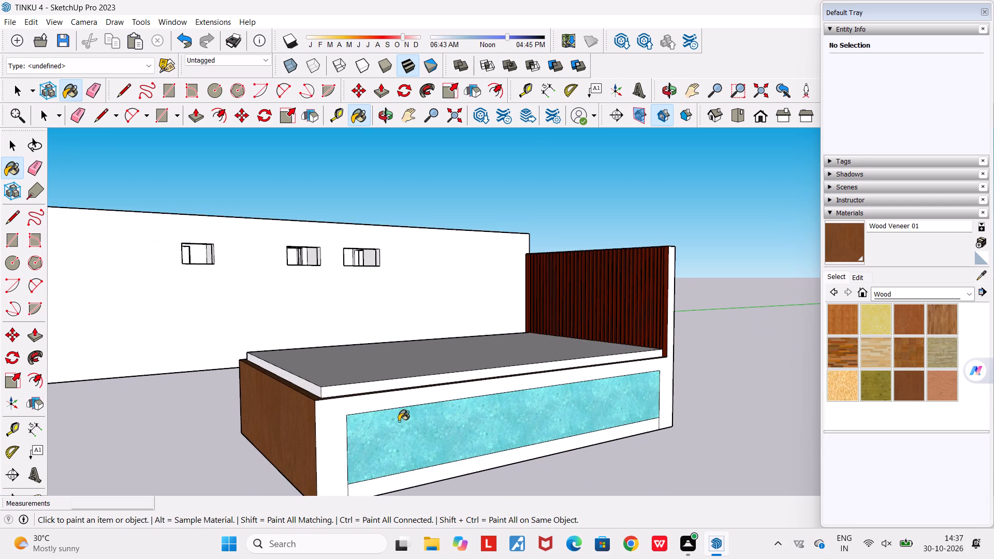
pyautogui.click(374, 401)
pyautogui.scroll(1, 390, 413)
pyautogui.moveTo(390, 413); pyautogui.dragTo(355, 329, button='middle')
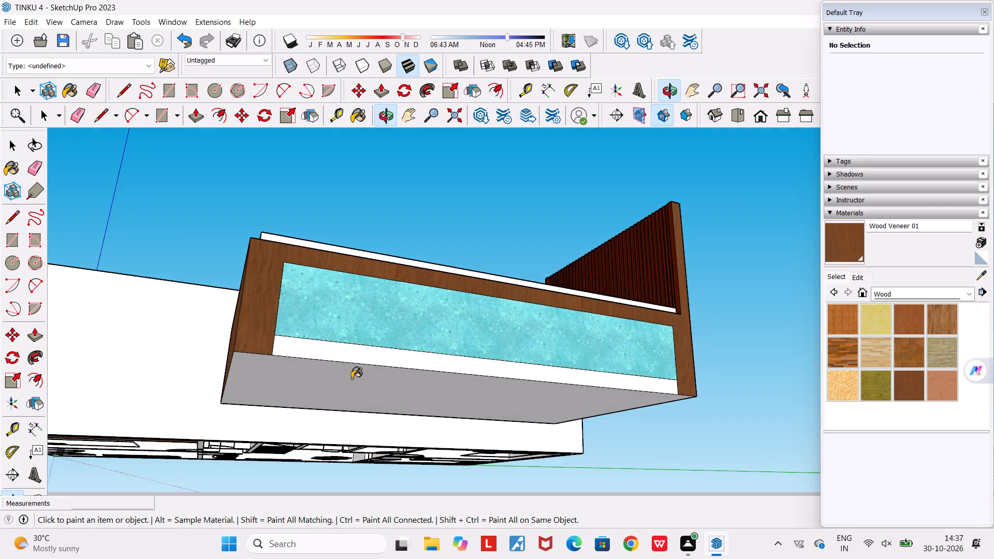
pyautogui.scroll(4, 352, 379)
pyautogui.click(341, 345)
# Paint the headboard's back face and the turquoise panel on the same side of the bed with Wood Veneer 01.
pyautogui.moveTo(350, 352); pyautogui.dragTo(90, 425, button='middle')
pyautogui.scroll(-5, 90, 425)
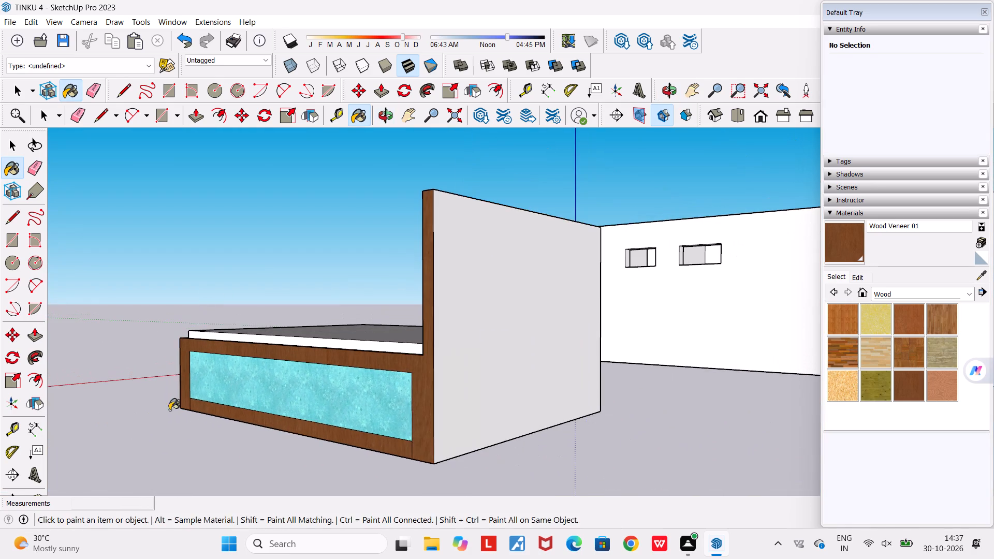
pyautogui.moveTo(242, 371); pyautogui.dragTo(211, 386, button='middle')
pyautogui.click(419, 374)
pyautogui.moveTo(404, 396); pyautogui.dragTo(606, 387, button='middle')
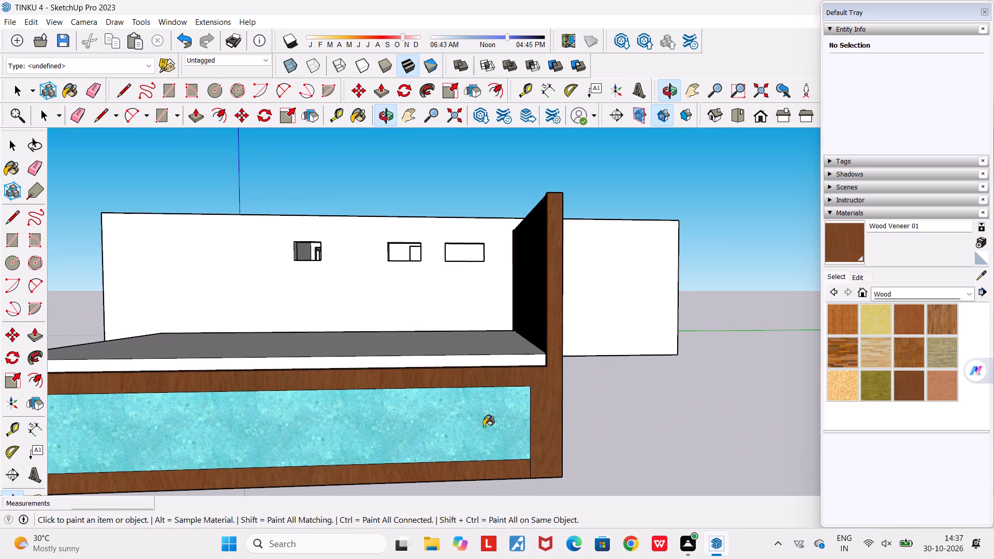
pyautogui.click(428, 444)
# Paint the turquoise panel and the bottom rail on the bed's house-facing side with Wood Veneer 01.
pyautogui.scroll(1, 428, 444)
pyautogui.moveTo(428, 444); pyautogui.dragTo(542, 430, button='middle')
pyautogui.scroll(-8, 542, 430)
pyautogui.moveTo(454, 442); pyautogui.dragTo(754, 503, button='middle')
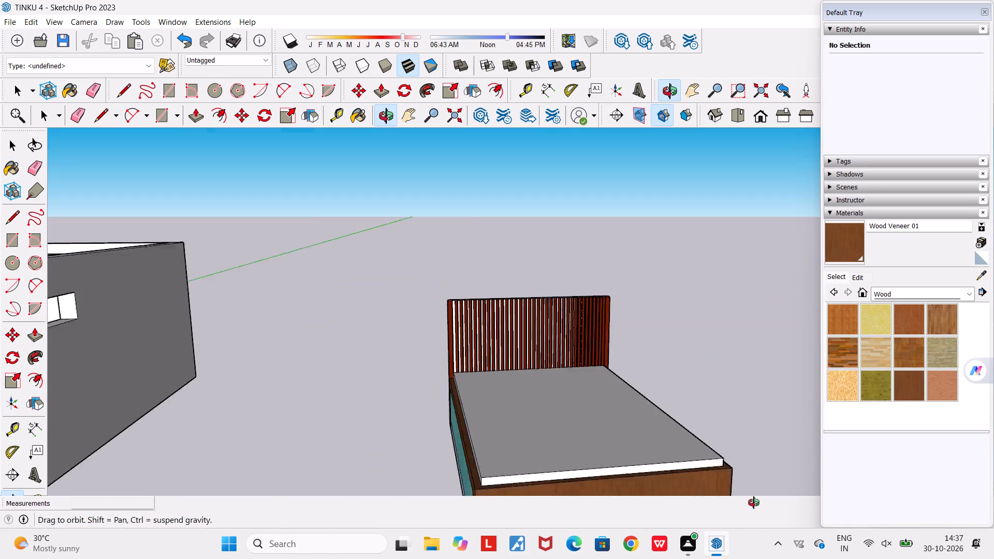
pyautogui.moveTo(754, 503); pyautogui.dragTo(760, 506, button='middle')
pyautogui.scroll(-2, 760, 506)
pyautogui.moveTo(523, 410); pyautogui.dragTo(712, 351, button='middle')
pyautogui.moveTo(708, 350); pyautogui.dragTo(529, 370, button='middle')
pyautogui.scroll(-7, 529, 370)
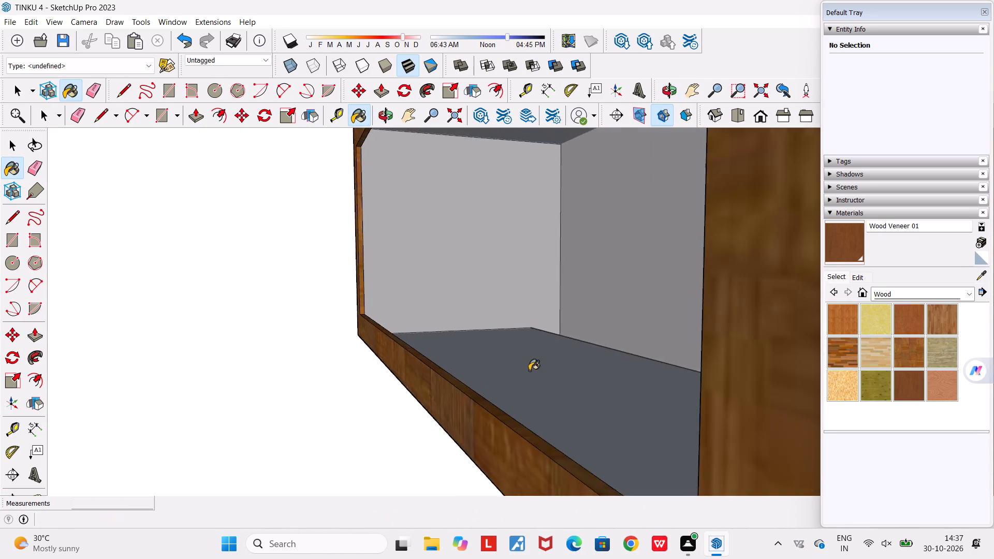
pyautogui.scroll(-20, 529, 371)
pyautogui.scroll(-16, 529, 371)
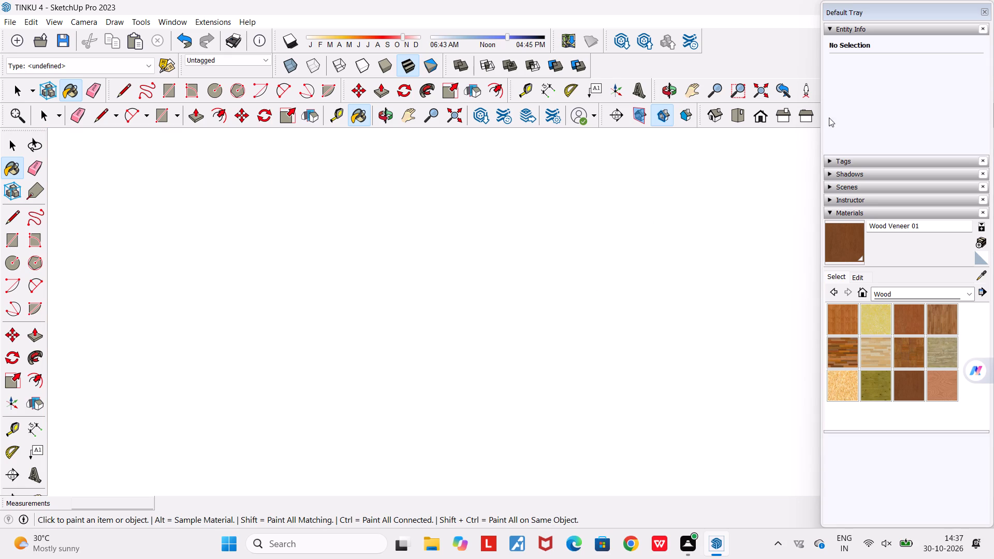
pyautogui.click(765, 94)
pyautogui.moveTo(633, 222); pyautogui.dragTo(584, 242, button='middle')
pyautogui.scroll(-12, 584, 242)
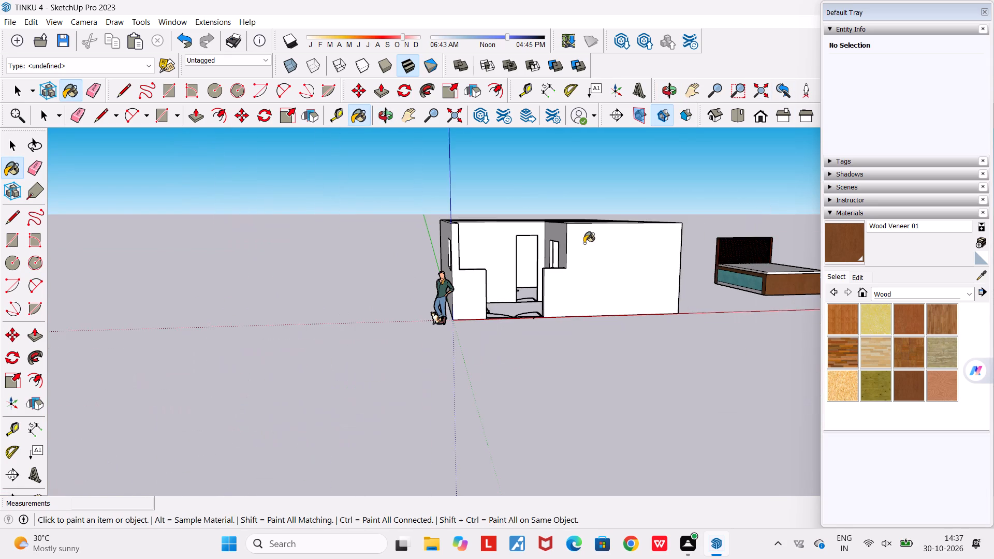
pyautogui.scroll(11, 744, 271)
pyautogui.scroll(10, 757, 264)
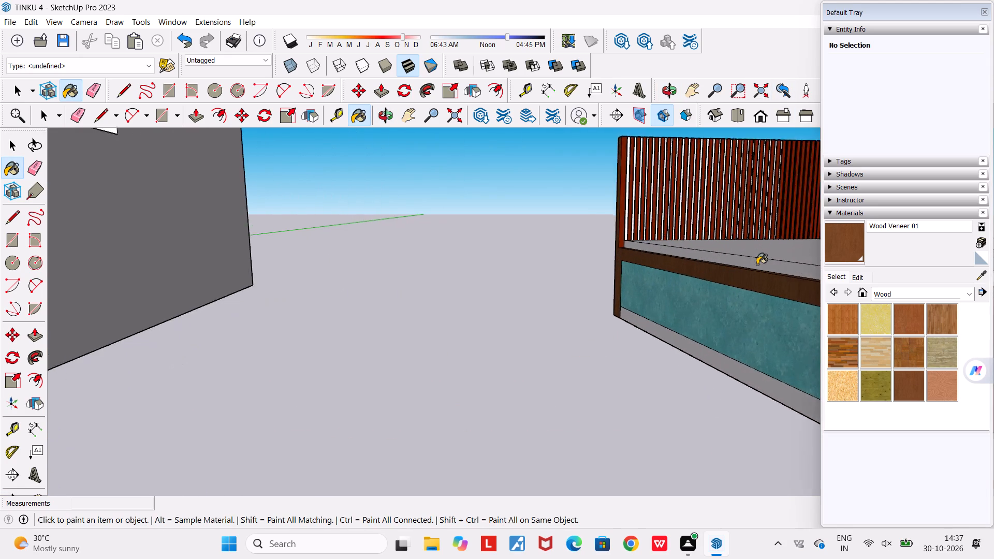
pyautogui.scroll(2, 757, 264)
pyautogui.click(710, 317)
pyautogui.click(690, 406)
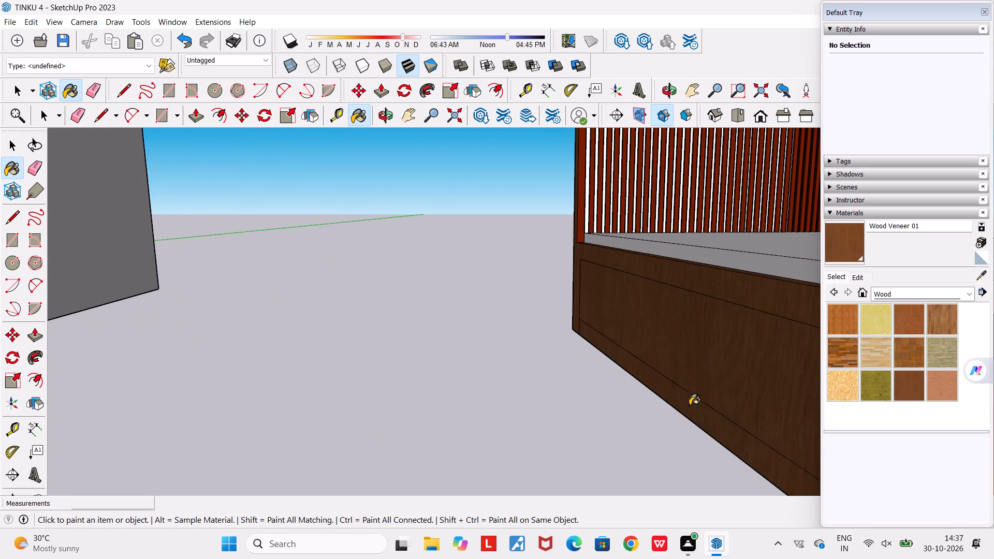
# Paint the underside of the bed with Wood Veneer 01.
pyautogui.scroll(-12, 671, 361)
pyautogui.moveTo(690, 374); pyautogui.dragTo(545, 369, button='middle')
pyautogui.scroll(-5, 545, 369)
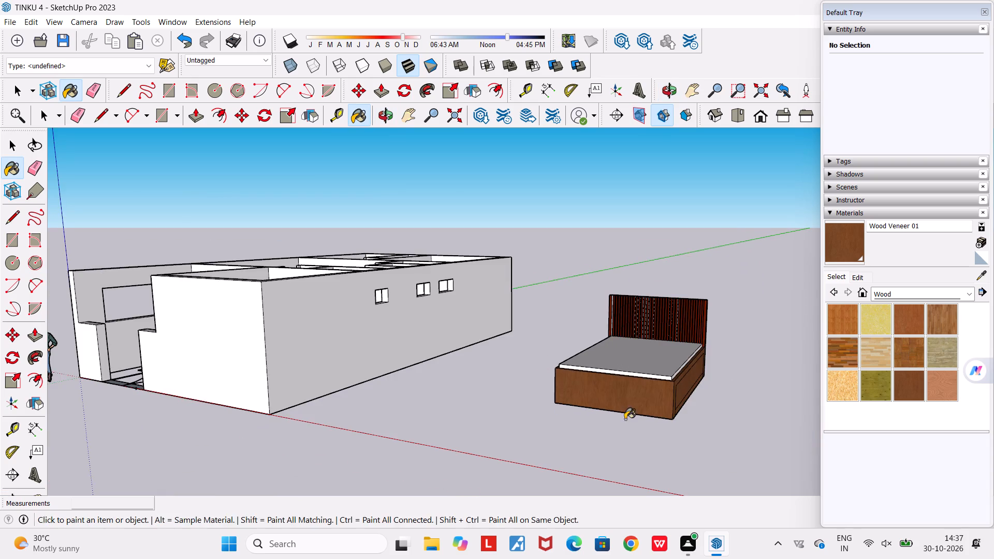
pyautogui.moveTo(625, 419); pyautogui.dragTo(534, 235, button='middle')
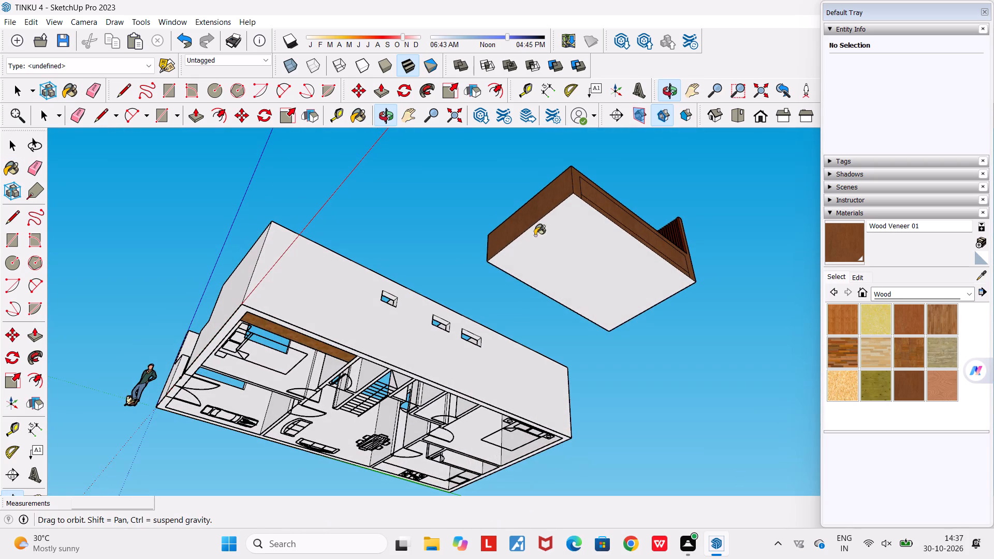
pyautogui.click(573, 265)
# Paint the top face of the headboard with Wood Veneer 01.
pyautogui.moveTo(573, 258); pyautogui.dragTo(582, 423, button='middle')
pyautogui.moveTo(542, 375); pyautogui.dragTo(605, 485, button='middle')
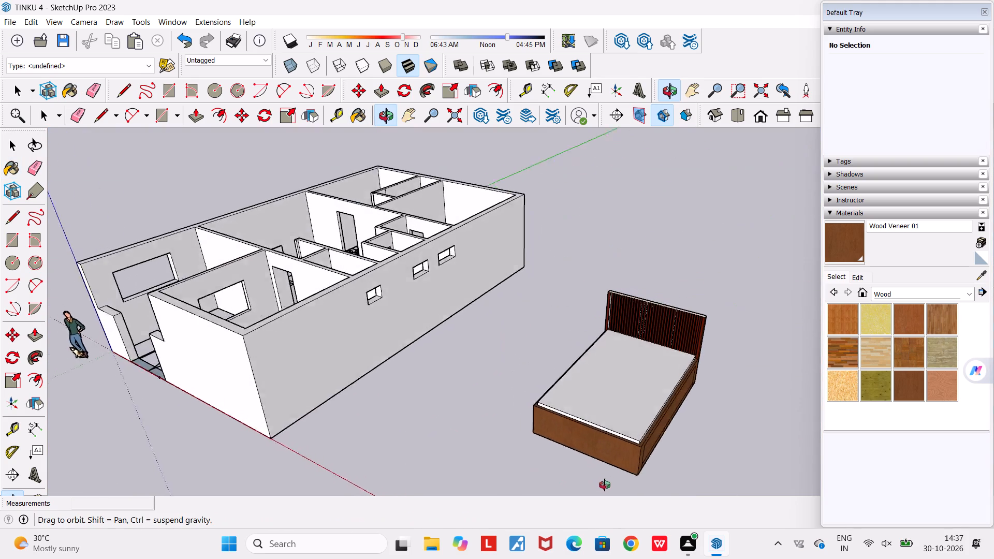
pyautogui.moveTo(605, 485); pyautogui.dragTo(886, 465, button='middle')
pyautogui.scroll(8, 654, 332)
pyautogui.moveTo(622, 399); pyautogui.dragTo(619, 505, button='middle')
pyautogui.scroll(5, 608, 421)
pyautogui.moveTo(608, 421); pyautogui.dragTo(456, 378, button='middle')
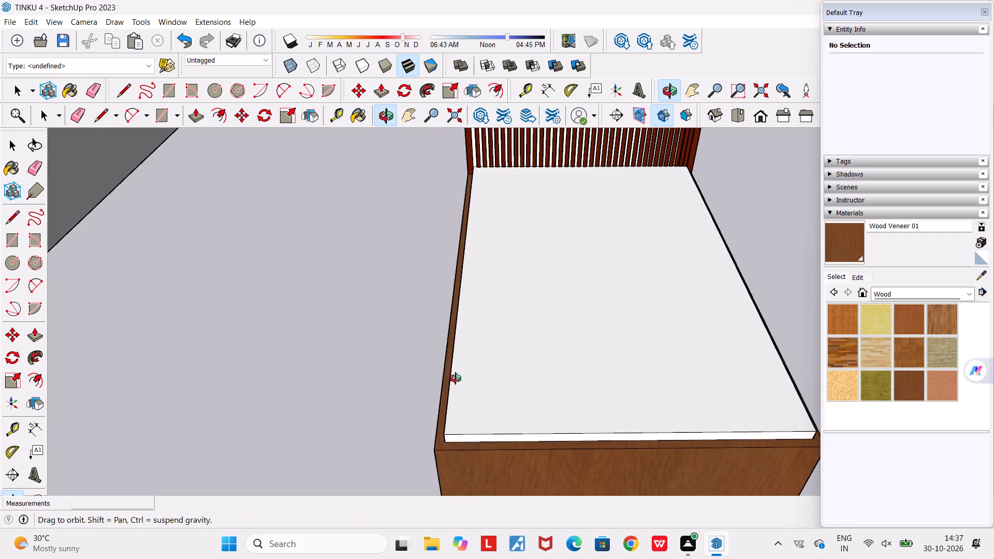
pyautogui.moveTo(456, 378); pyautogui.dragTo(270, 401, button='middle')
pyautogui.scroll(-5, 270, 401)
pyautogui.moveTo(420, 339); pyautogui.dragTo(357, 458, button='middle')
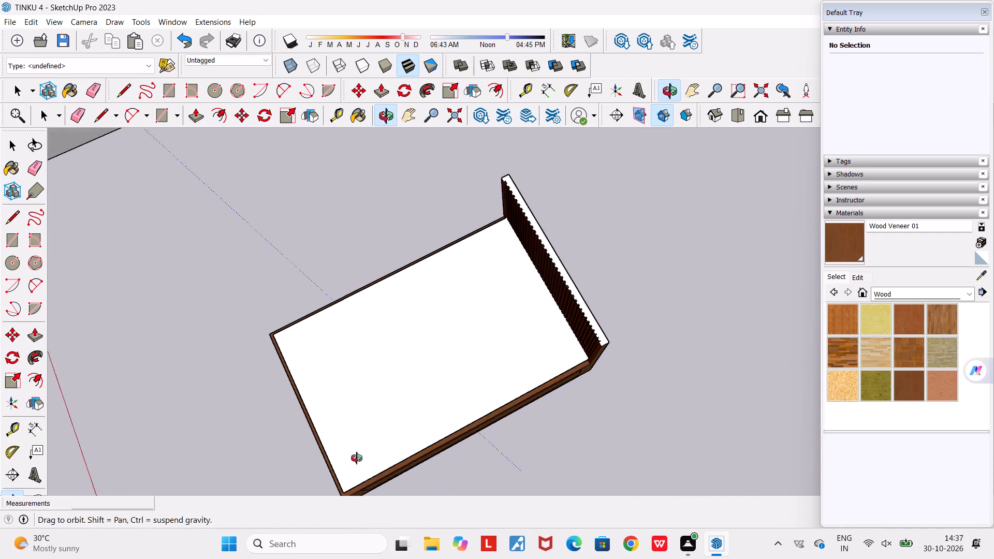
pyautogui.moveTo(357, 458); pyautogui.dragTo(357, 459, button='middle')
pyautogui.scroll(4, 604, 256)
pyautogui.scroll(4, 546, 292)
pyautogui.click(554, 295)
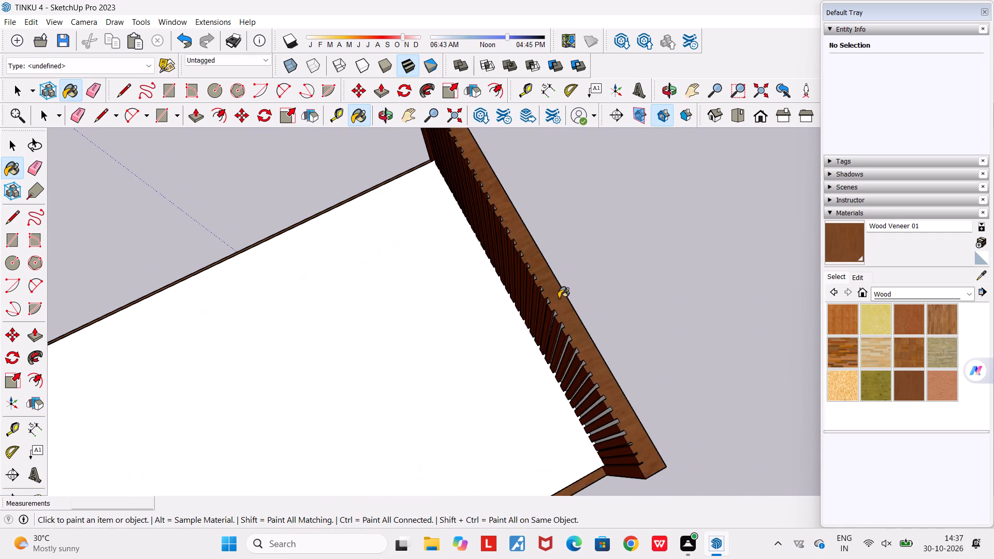
# Examine the painted bed from all sides and the headboard's slats and gaps up close.
pyautogui.scroll(-12, 559, 298)
pyautogui.moveTo(562, 314); pyautogui.dragTo(714, 148, button='middle')
pyautogui.scroll(-4, 714, 148)
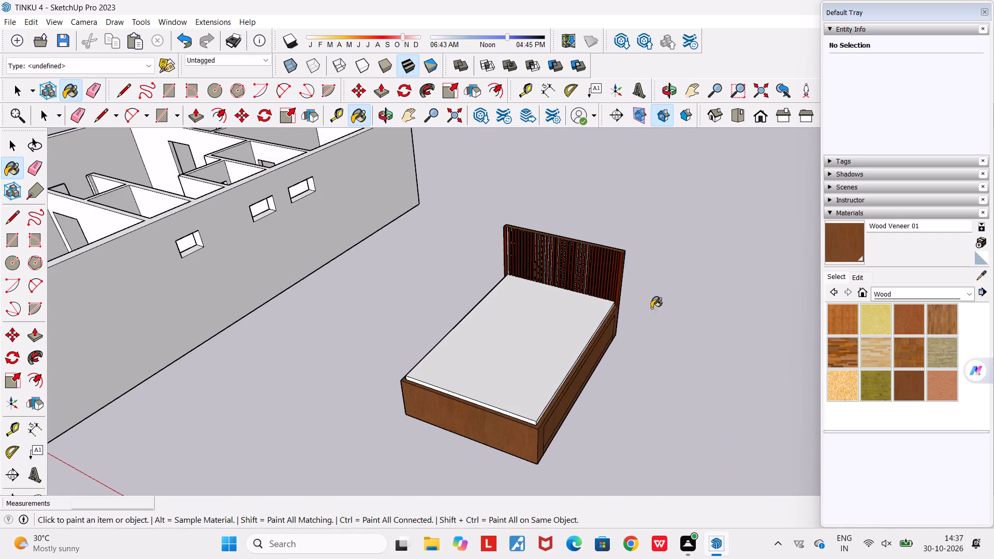
pyautogui.moveTo(654, 308); pyautogui.dragTo(869, 233, button='middle')
pyautogui.moveTo(632, 308); pyautogui.dragTo(781, 332, button='middle')
pyautogui.scroll(4, 658, 312)
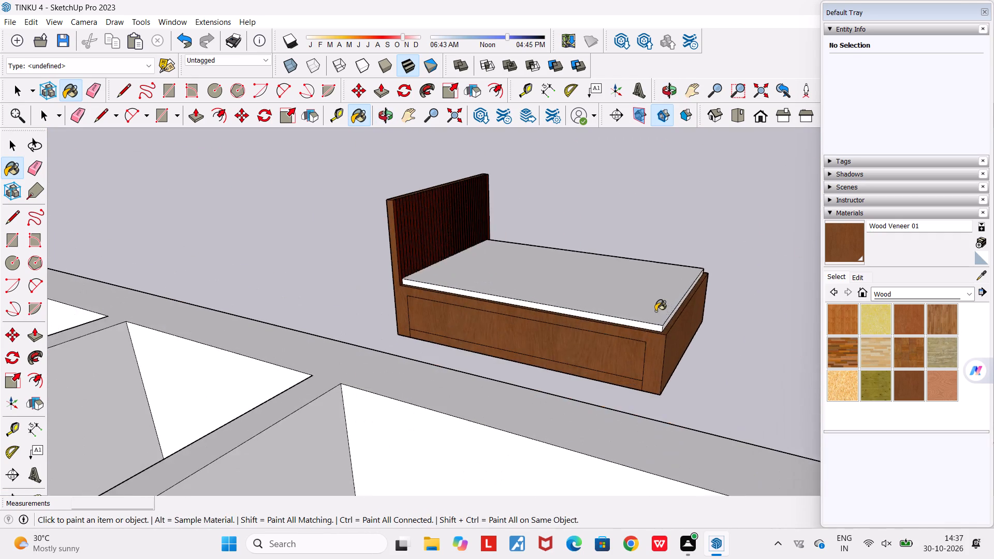
pyautogui.moveTo(641, 337); pyautogui.dragTo(810, 431, button='middle')
pyautogui.moveTo(650, 390); pyautogui.dragTo(230, 358, button='middle')
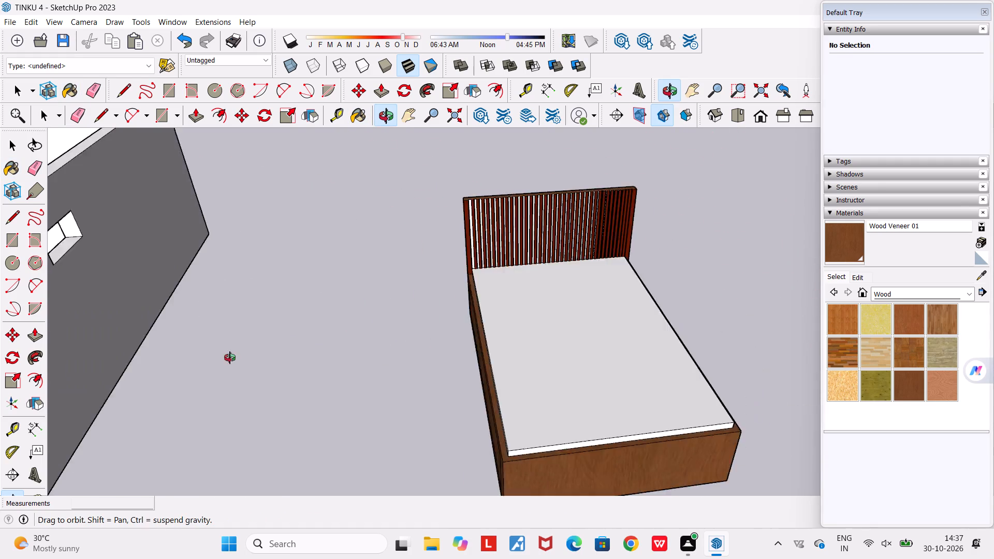
pyautogui.moveTo(230, 358); pyautogui.dragTo(0, 302, button='middle')
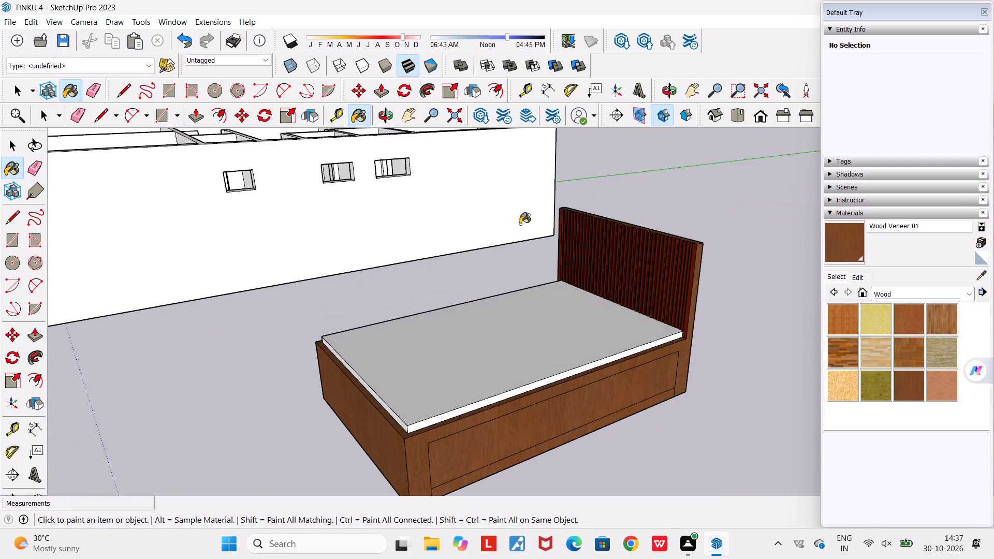
pyautogui.scroll(9, 562, 218)
pyautogui.scroll(1, 585, 272)
pyautogui.moveTo(585, 272); pyautogui.dragTo(897, 325, button='middle')
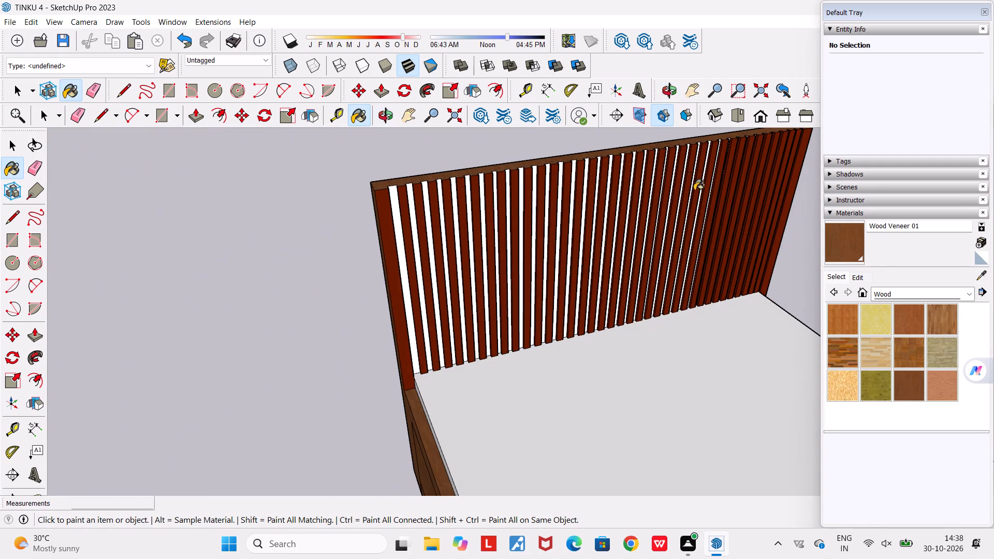
pyautogui.scroll(5, 560, 192)
pyautogui.scroll(8, 455, 186)
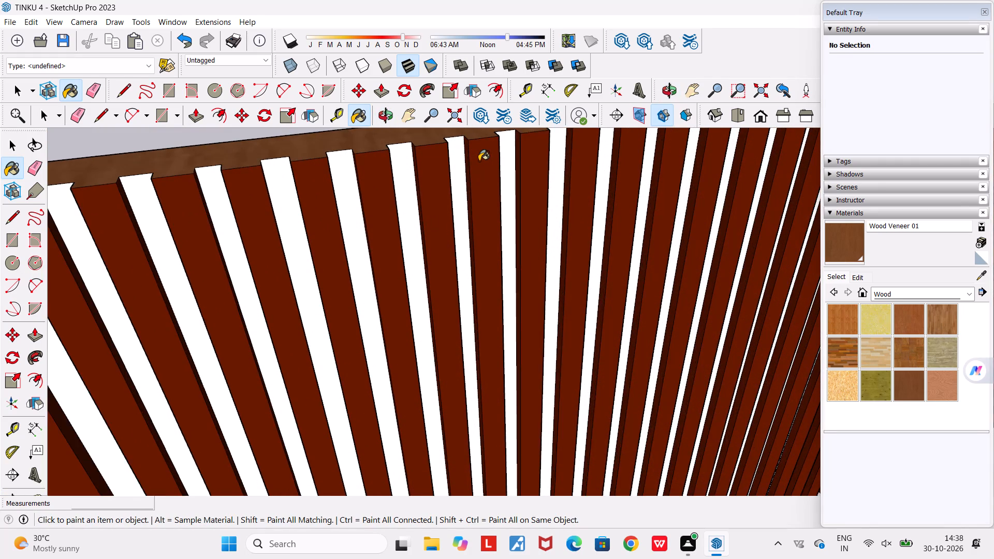
pyautogui.scroll(-5, 479, 161)
pyautogui.scroll(2, 463, 154)
pyautogui.scroll(-2, 463, 154)
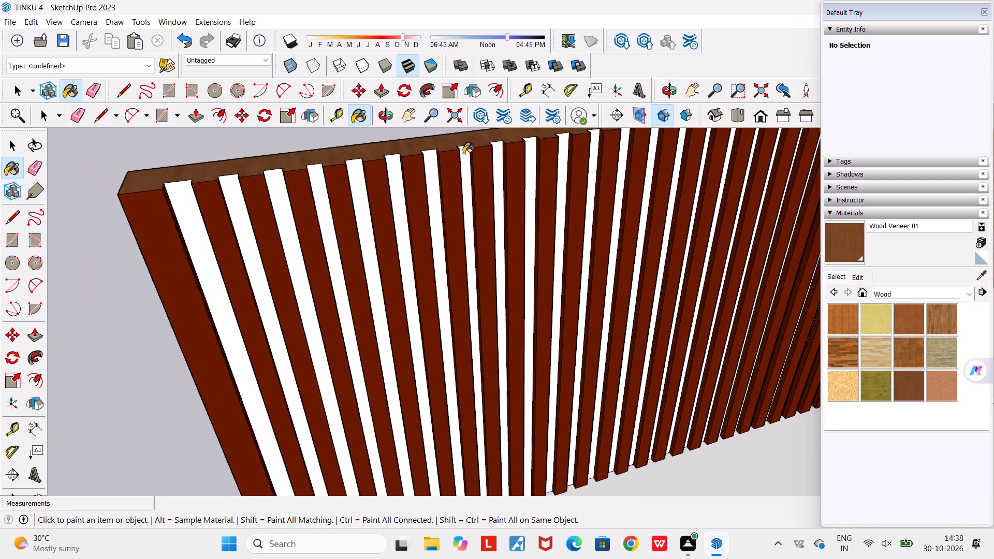
pyautogui.scroll(-8, 463, 154)
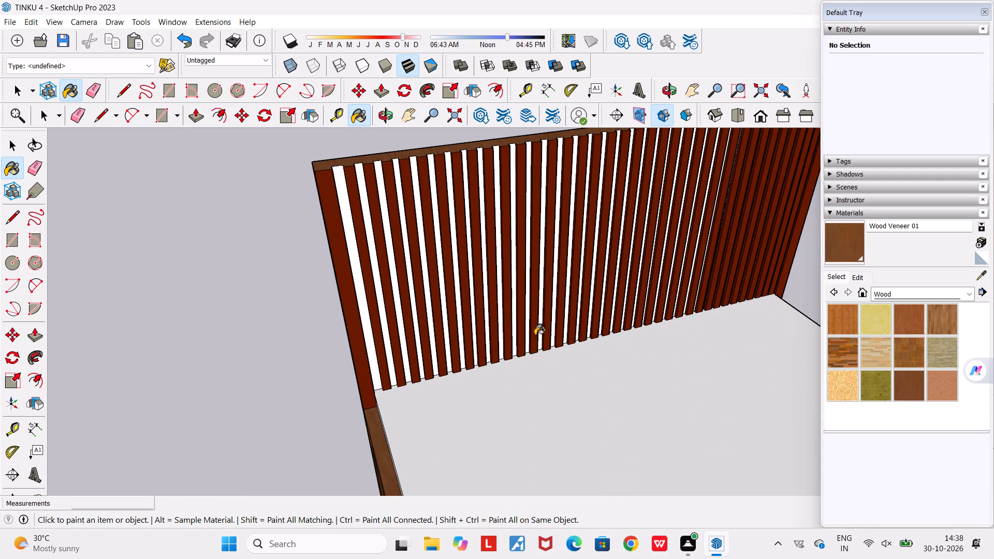
# Browse the Tile and the Landscaping, Fencing and Vegetation material collections and review the bed beside the house.
pyautogui.click(922, 292)
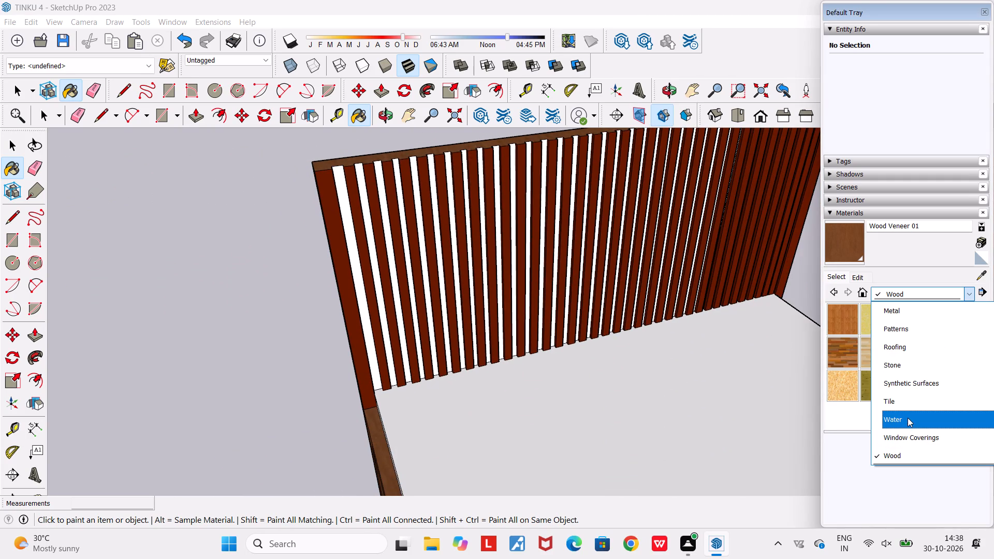
pyautogui.scroll(-7, 635, 398)
pyautogui.moveTo(635, 398); pyautogui.dragTo(581, 199, button='middle')
pyautogui.scroll(-4, 581, 199)
pyautogui.moveTo(625, 370); pyautogui.dragTo(593, 236, button='middle')
pyautogui.scroll(-4, 591, 234)
pyautogui.moveTo(609, 326); pyautogui.dragTo(754, 360, button='middle')
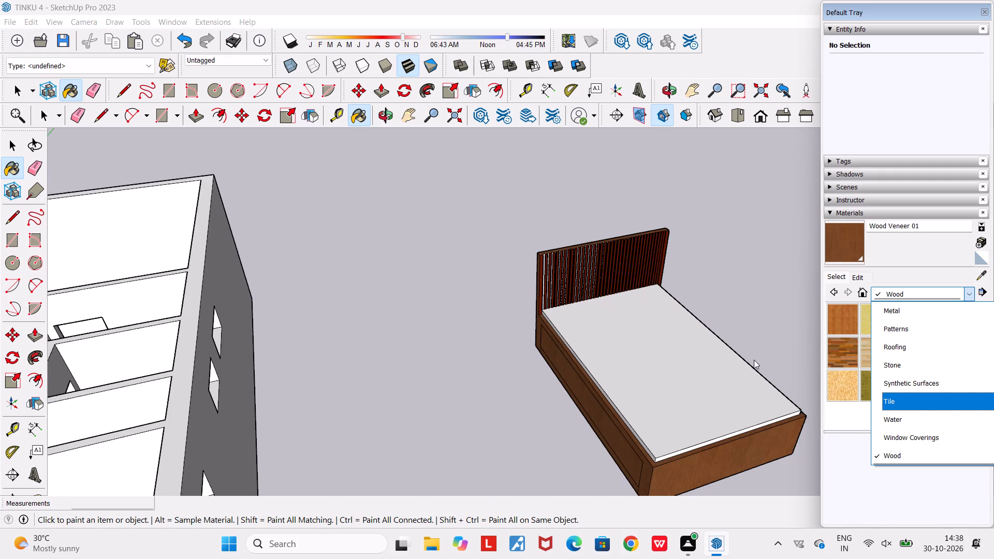
pyautogui.moveTo(754, 360); pyautogui.dragTo(772, 351, button='middle')
pyautogui.scroll(-4, 773, 352)
pyautogui.moveTo(762, 346); pyautogui.dragTo(613, 294, button='middle')
pyautogui.scroll(-5, 613, 294)
pyautogui.click(781, 283)
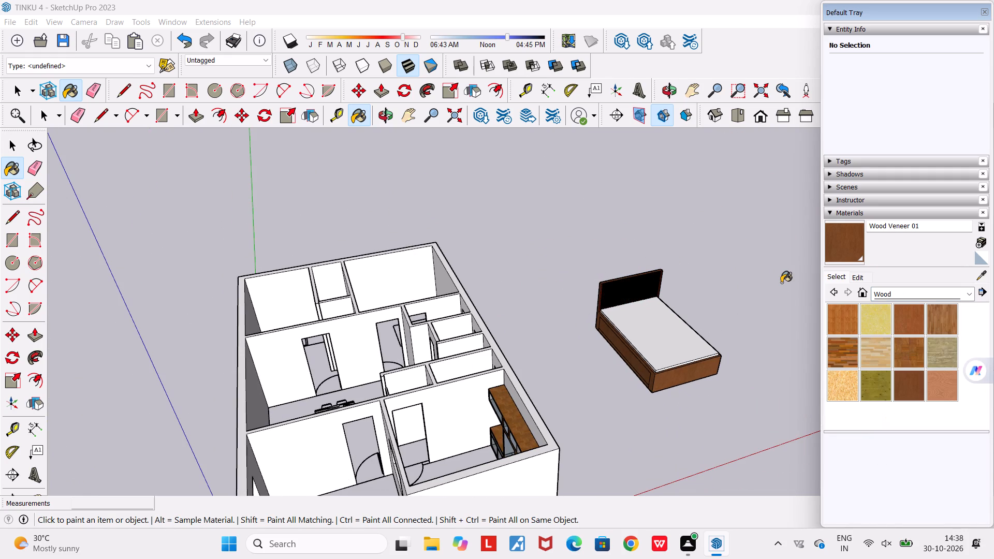
pyautogui.press('space')
pyautogui.moveTo(781, 283); pyautogui.dragTo(702, 241, button='middle')
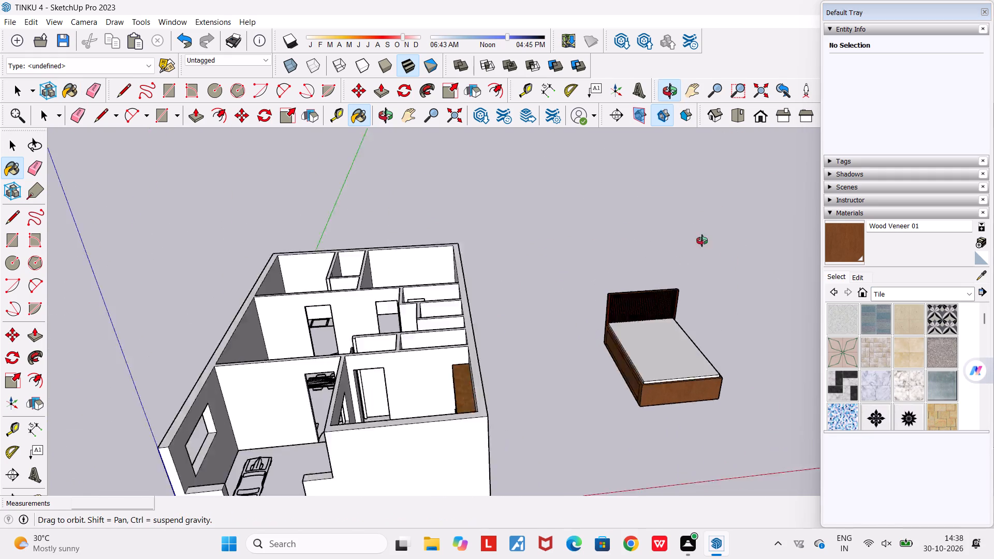
pyautogui.moveTo(702, 241); pyautogui.dragTo(678, 227, button='middle')
pyautogui.scroll(-5, 678, 227)
pyautogui.moveTo(704, 329); pyautogui.dragTo(611, 314, button='middle')
pyautogui.scroll(4, 638, 330)
pyautogui.moveTo(678, 368); pyautogui.dragTo(678, 368, button='middle')
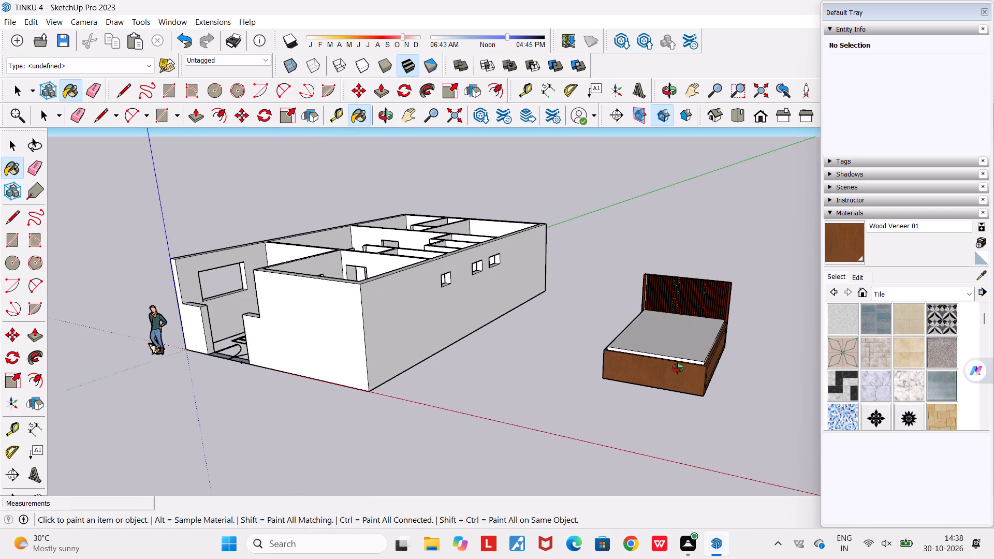
pyautogui.moveTo(678, 368); pyautogui.dragTo(605, 335, button='middle')
pyautogui.click(898, 290)
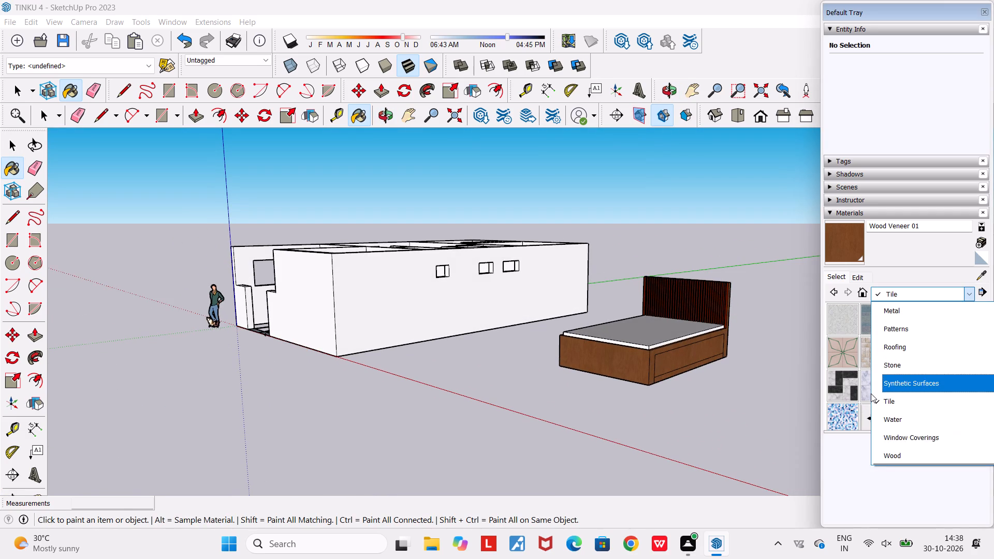
pyautogui.scroll(1, 871, 394)
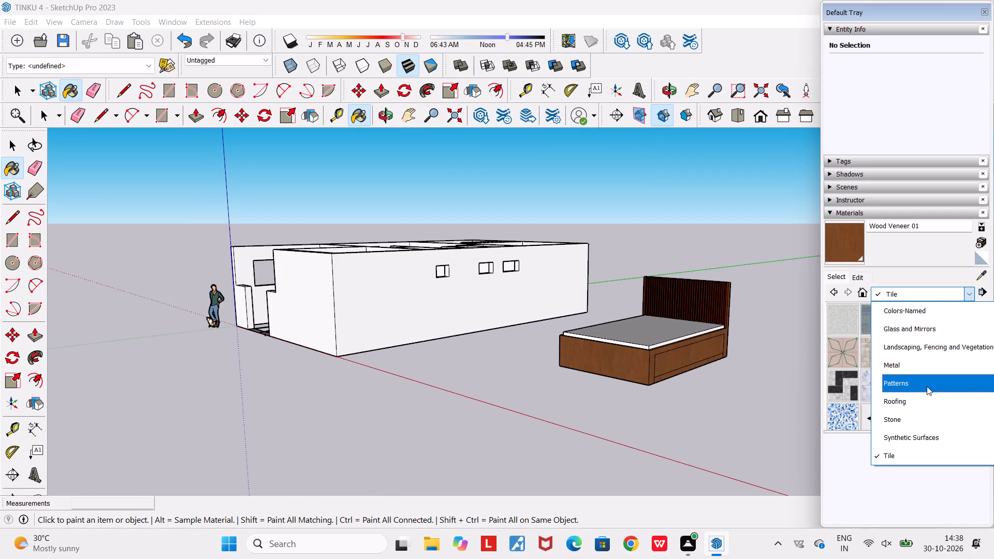
pyautogui.click(954, 341)
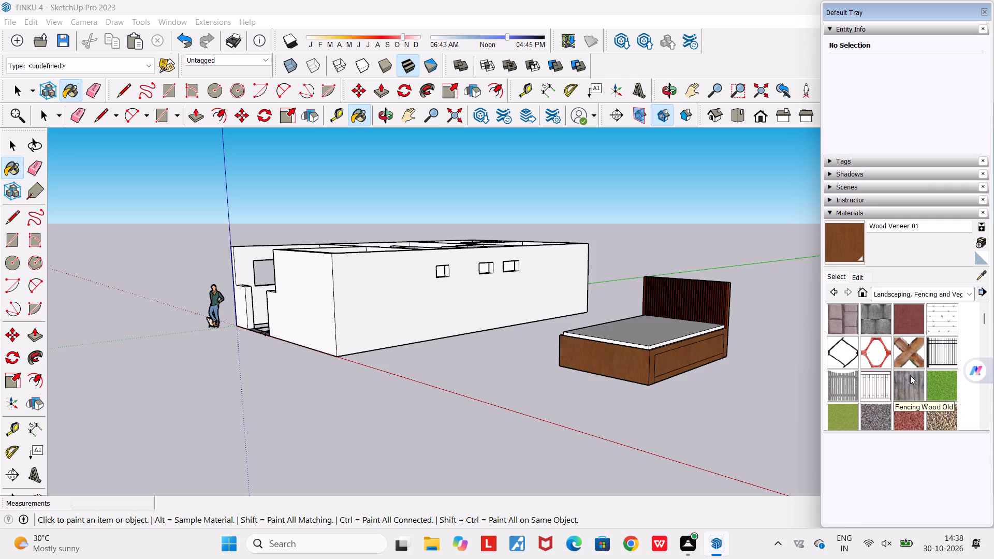
pyautogui.scroll(-6, 910, 375)
pyautogui.scroll(2, 910, 375)
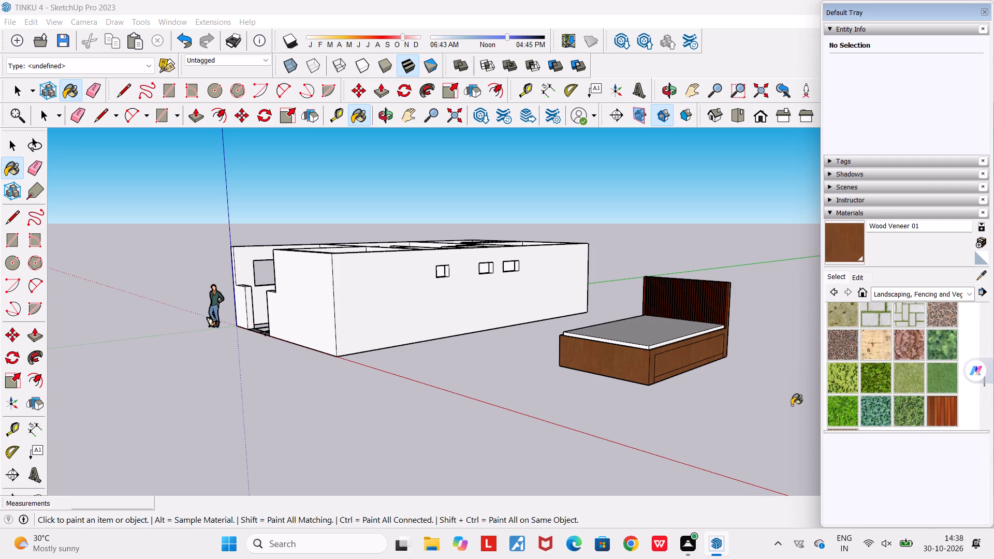
pyautogui.moveTo(709, 407); pyautogui.dragTo(736, 466, button='middle')
pyautogui.scroll(2, 700, 401)
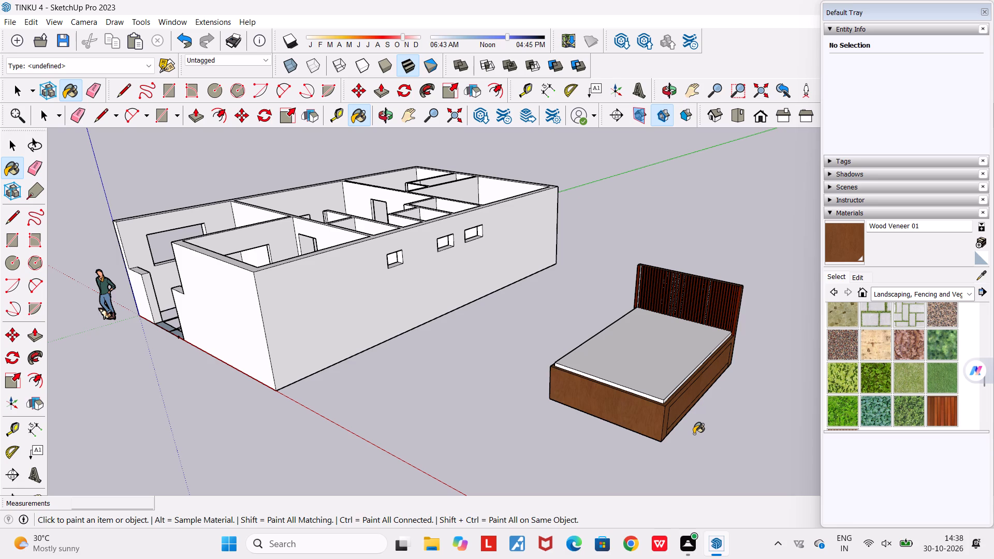
pyautogui.press('space')
pyautogui.moveTo(694, 434); pyautogui.dragTo(831, 539, button='middle')
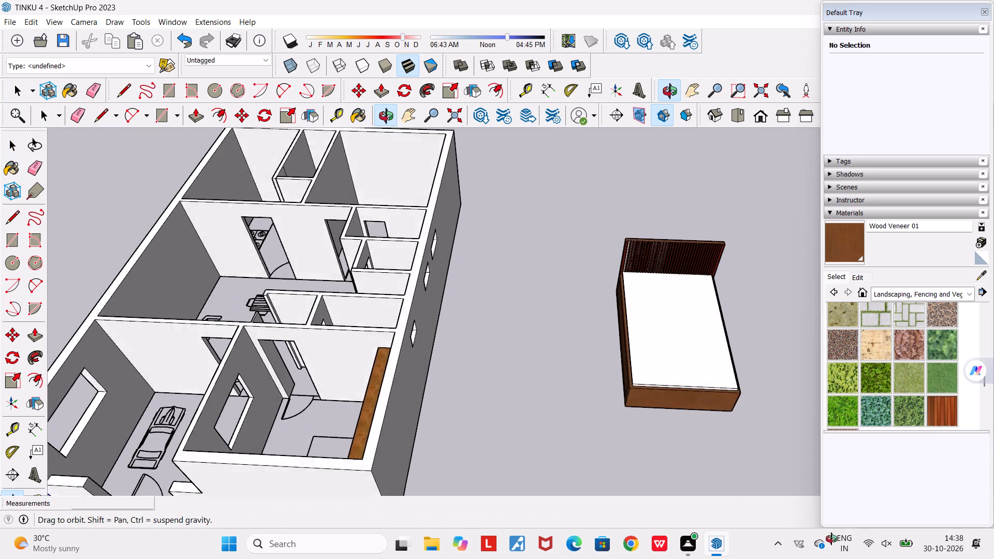
# Draw a rectangle about 2.35 m by 0.47 m on the mattress top, just in front of the headboard.
pyautogui.moveTo(831, 539); pyautogui.dragTo(829, 539, button='middle')
pyautogui.scroll(2, 692, 289)
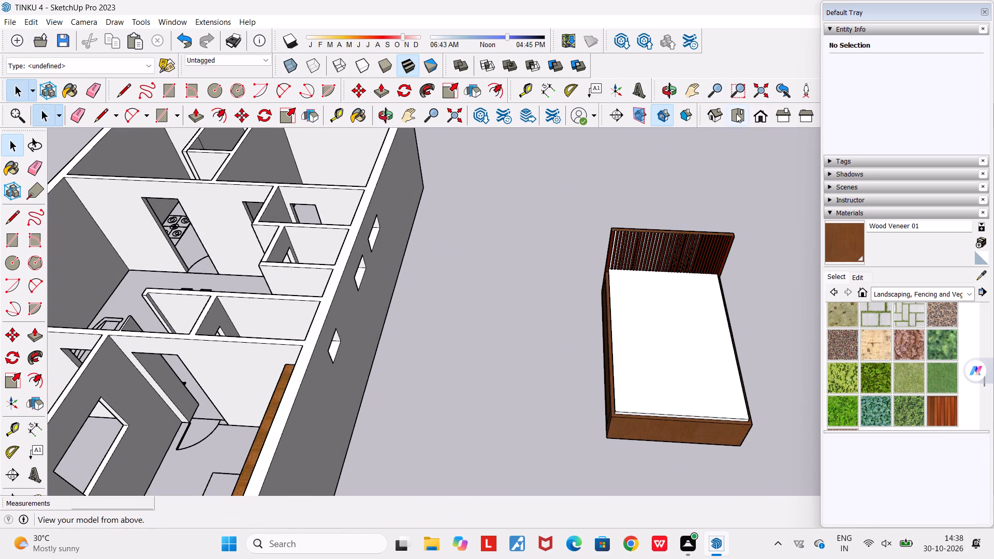
pyautogui.click(736, 113)
pyautogui.scroll(-4, 598, 283)
pyautogui.click(694, 81)
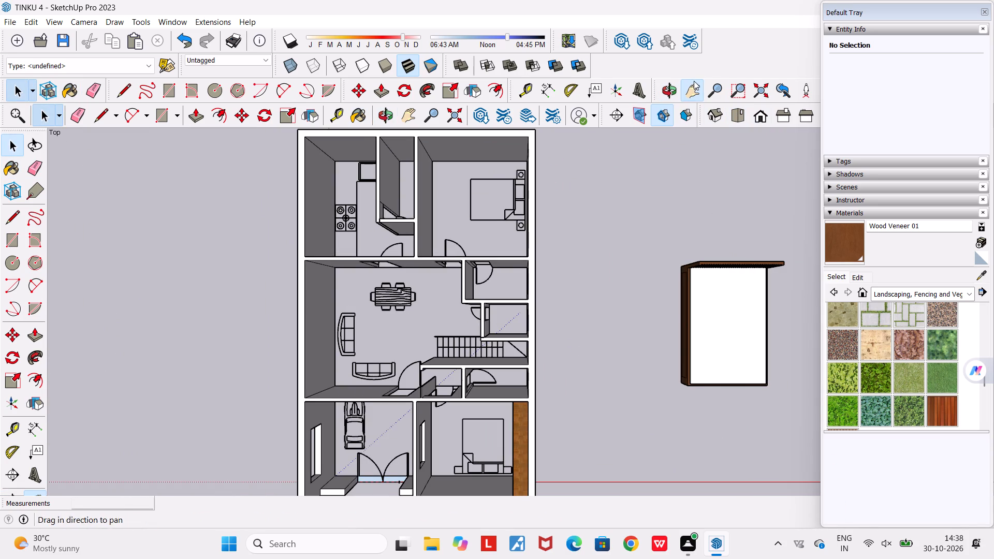
pyautogui.moveTo(693, 248); pyautogui.dragTo(530, 233)
pyautogui.scroll(9, 578, 286)
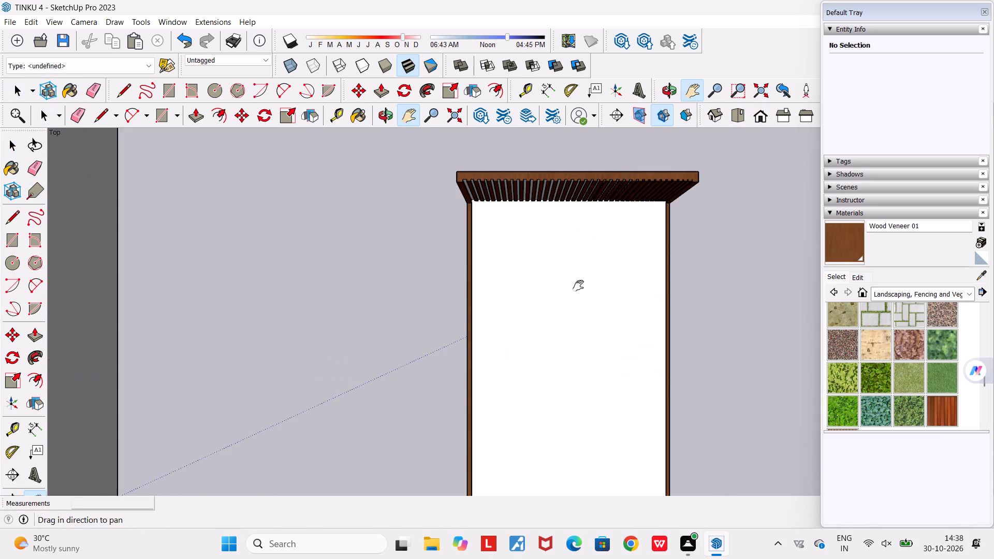
pyautogui.scroll(2, 578, 286)
pyautogui.scroll(-2, 574, 283)
pyautogui.scroll(4, 574, 283)
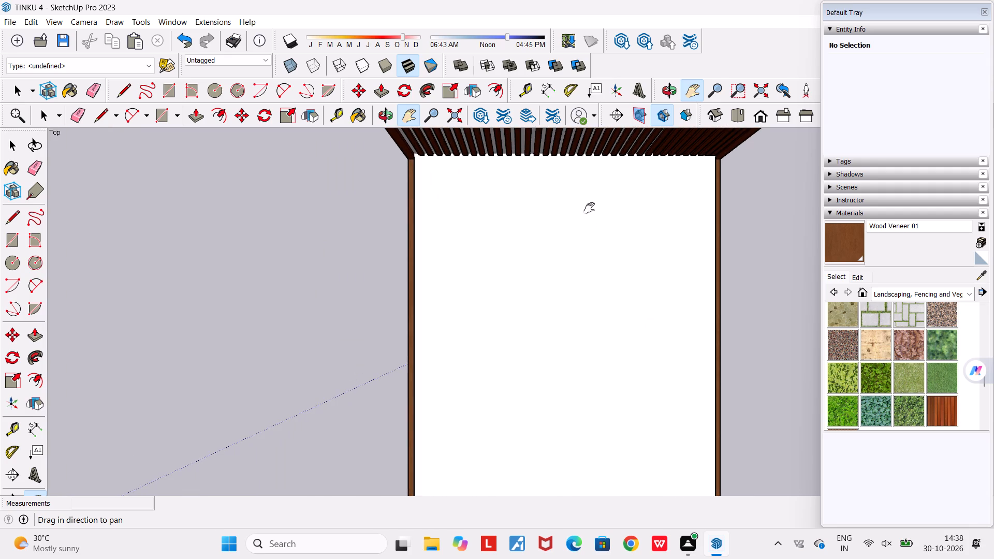
pyautogui.moveTo(588, 208); pyautogui.dragTo(466, 300)
pyautogui.moveTo(467, 300); pyautogui.dragTo(504, 310, button='middle')
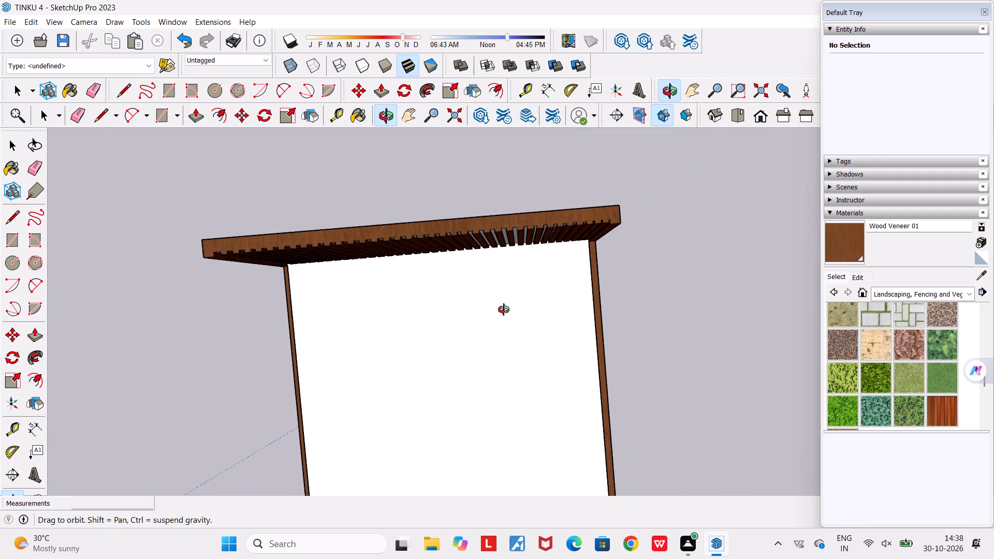
pyautogui.moveTo(504, 310); pyautogui.dragTo(501, 313, button='middle')
pyautogui.click(737, 121)
pyautogui.scroll(2, 554, 371)
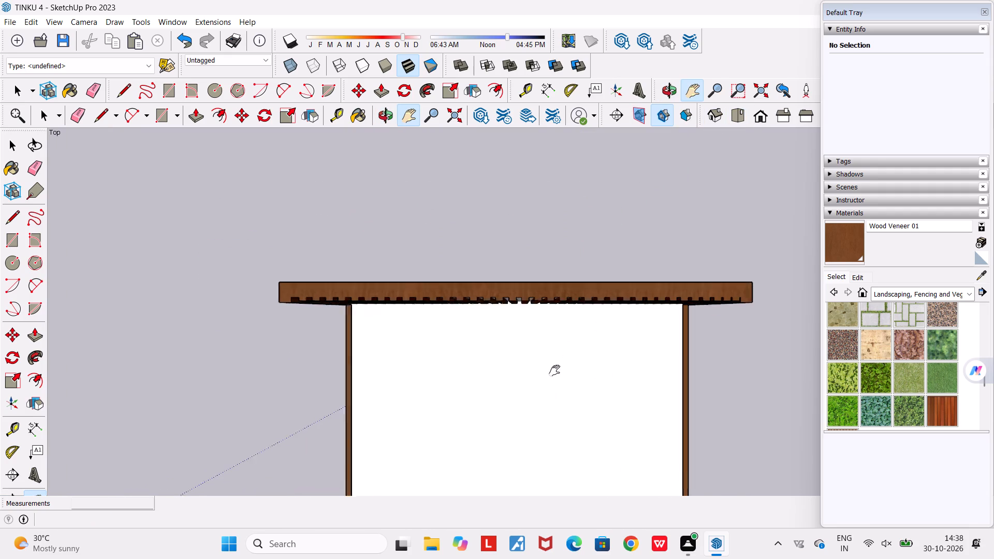
pyautogui.scroll(2, 554, 371)
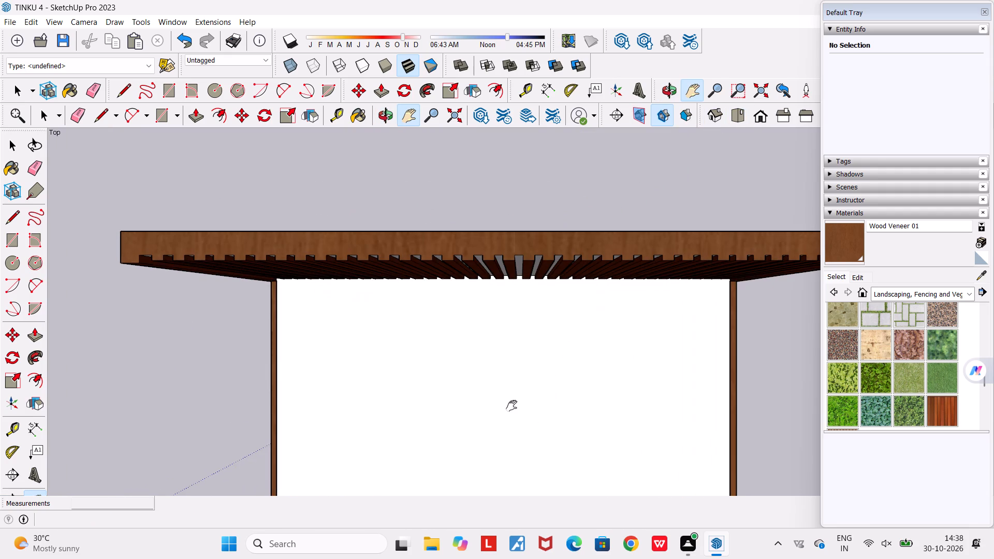
pyautogui.moveTo(501, 401); pyautogui.dragTo(494, 314)
pyautogui.scroll(3, 491, 328)
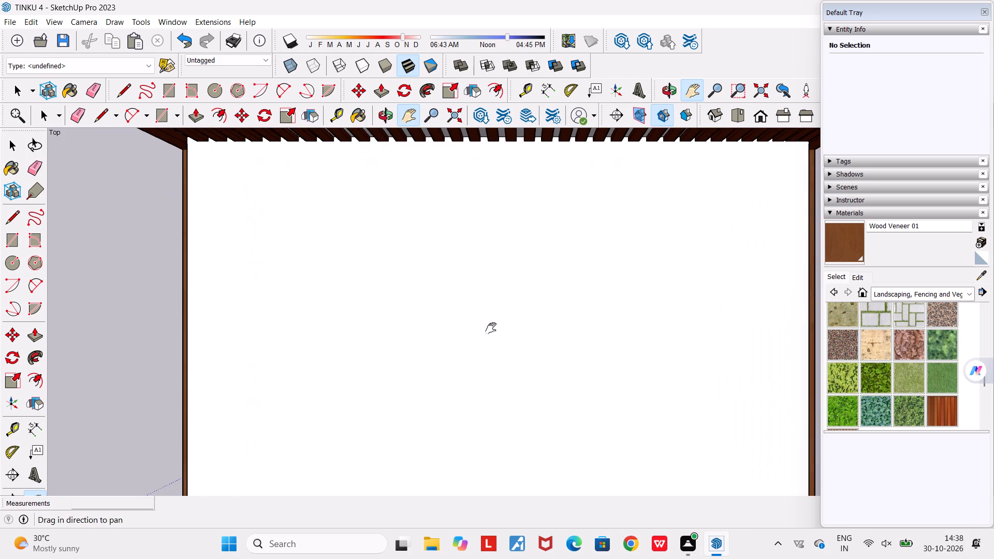
pyautogui.moveTo(488, 267); pyautogui.dragTo(452, 269)
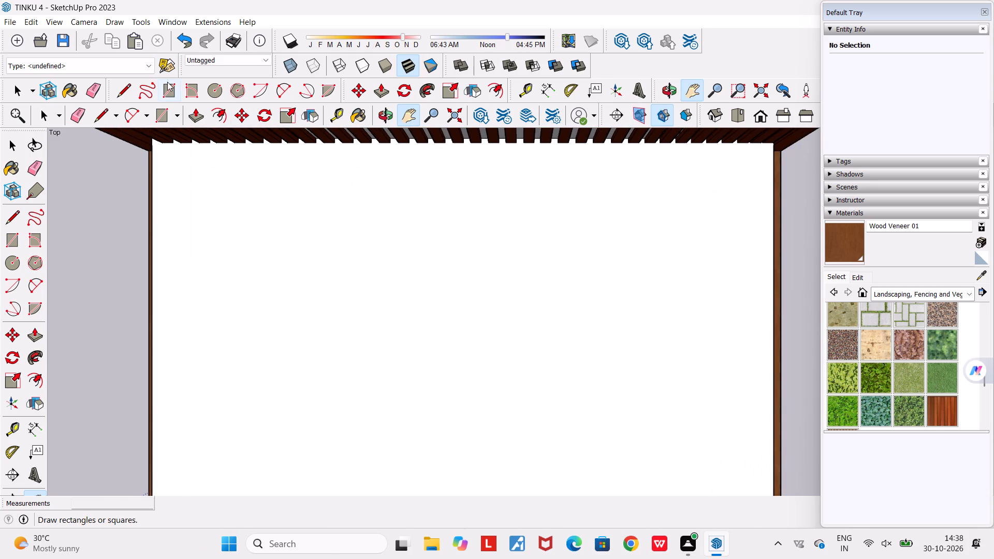
pyautogui.click(168, 87)
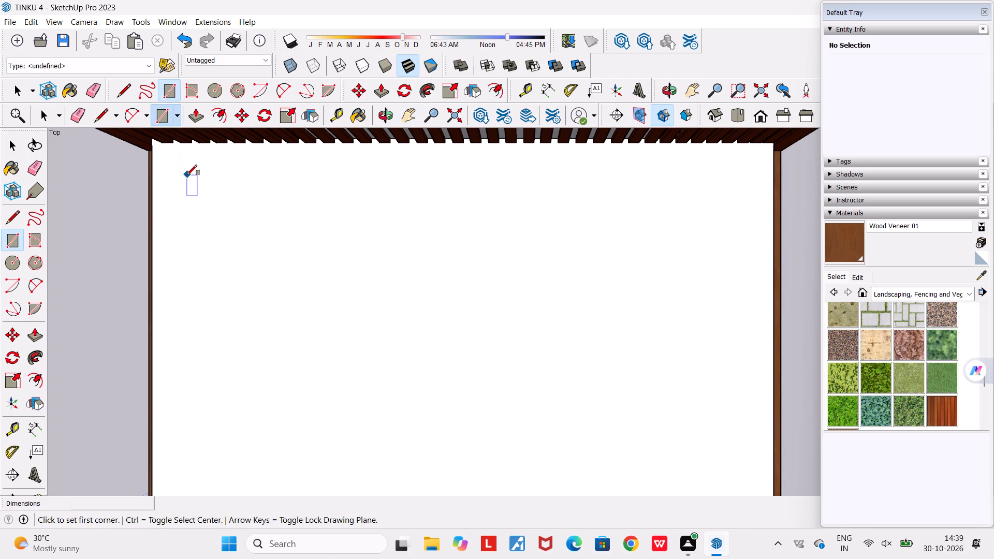
pyautogui.click(190, 169)
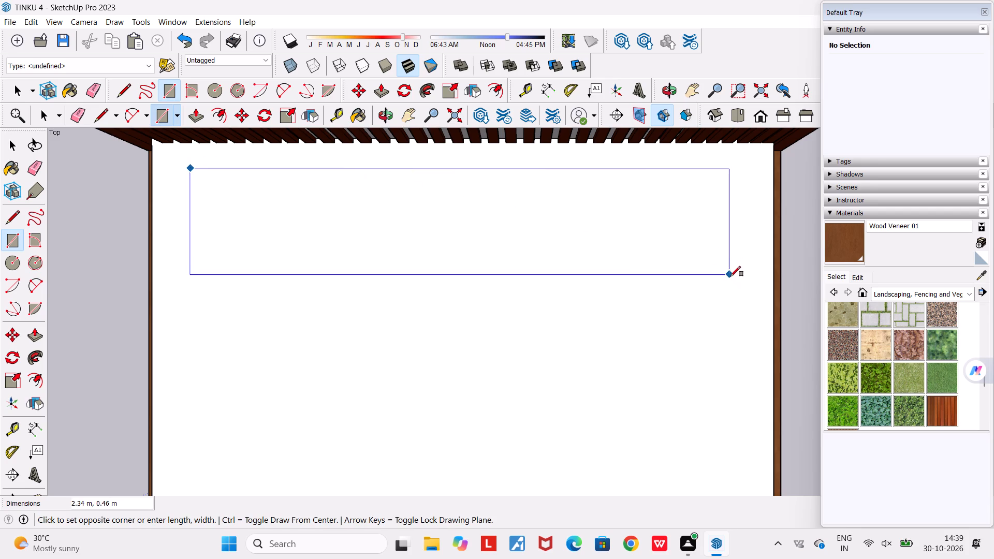
pyautogui.click(730, 278)
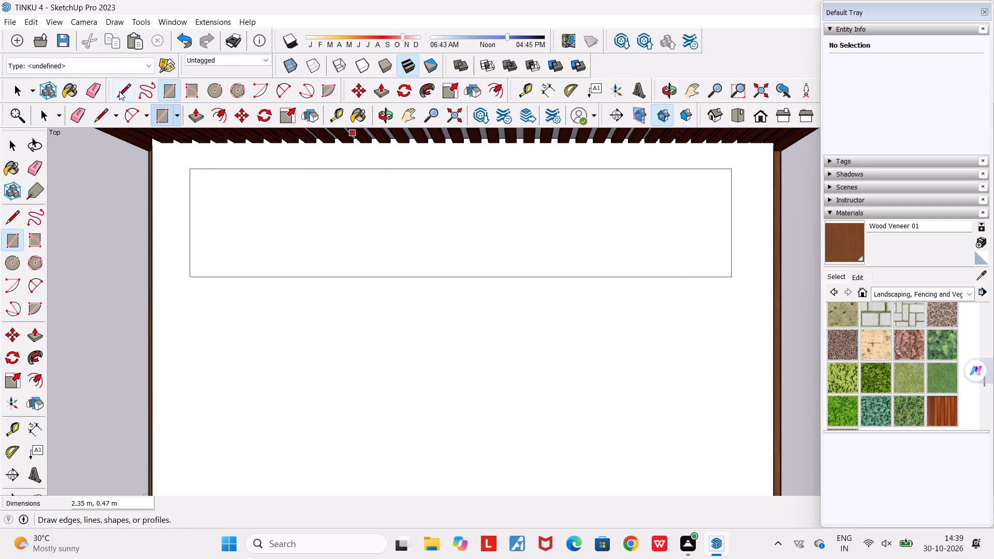
# Draw a line between the midpoints of the rectangle's long edges to split it into two halves.
pyautogui.click(120, 91)
pyautogui.click(461, 277)
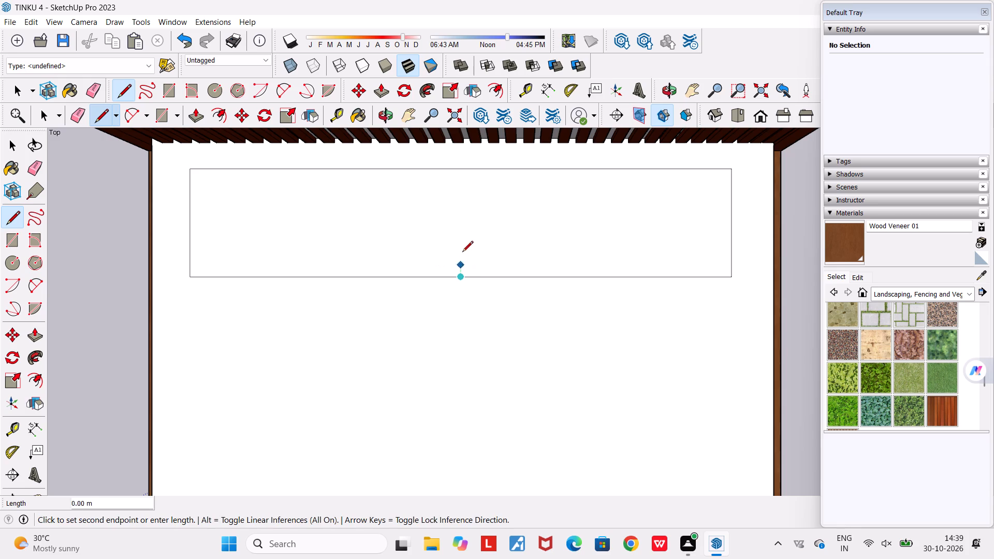
pyautogui.click(464, 169)
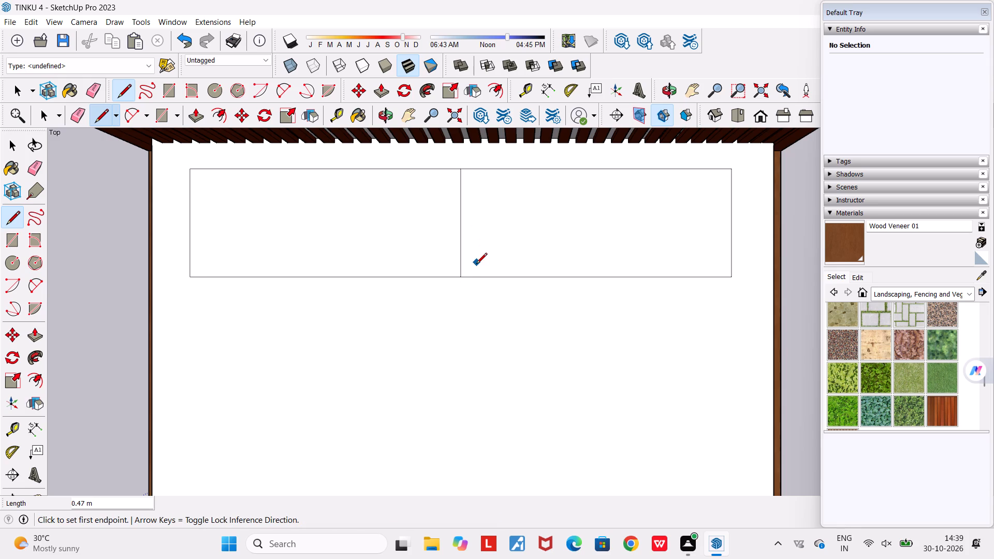
pyautogui.press('space')
# Place parallel guides 0.06 m to each side of the rectangle's centre line.
pyautogui.scroll(1, 461, 208)
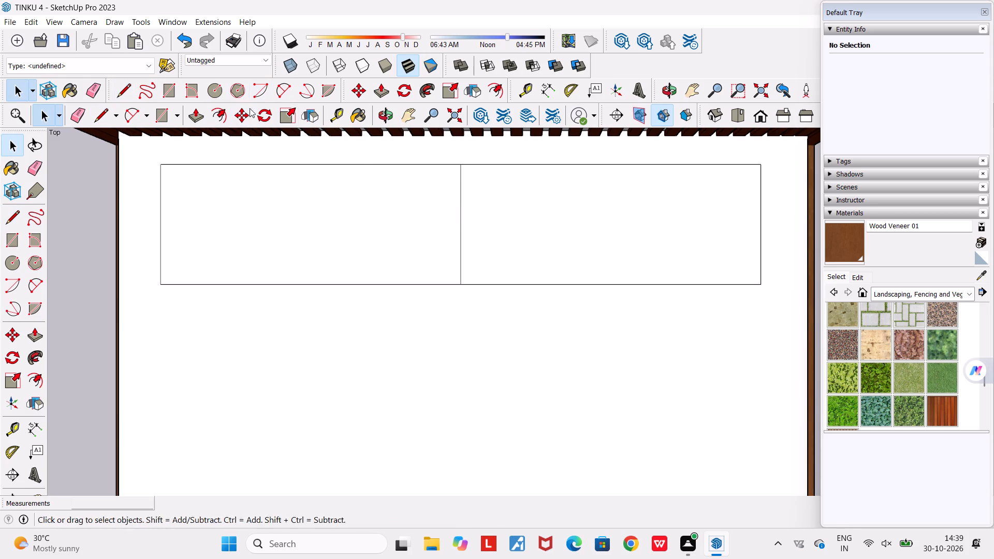
pyautogui.click(222, 116)
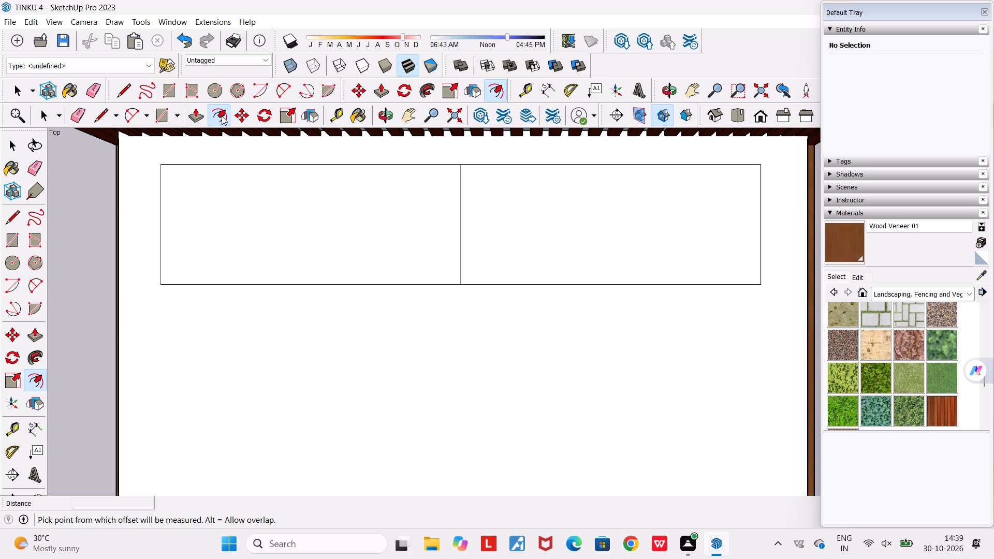
pyautogui.press('space')
pyautogui.click(333, 113)
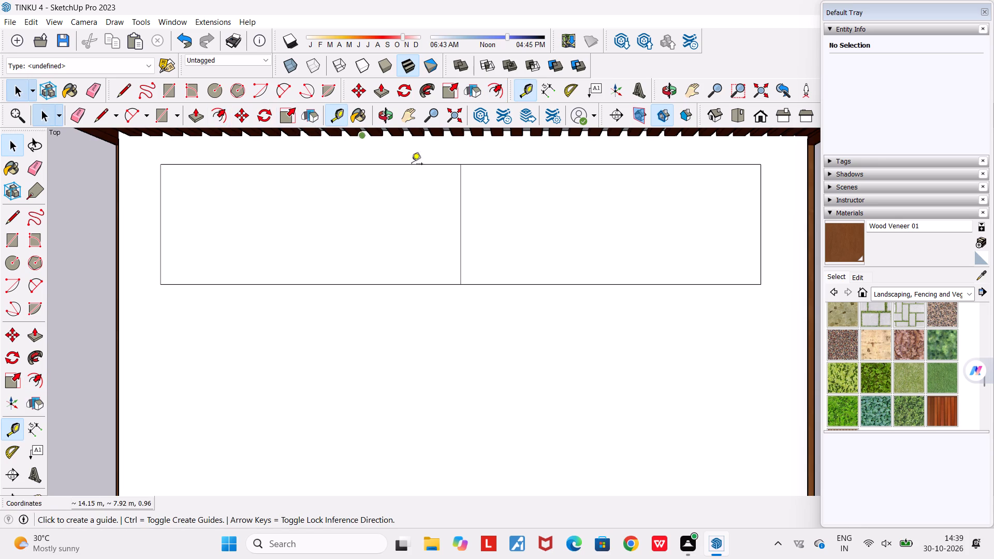
pyautogui.scroll(3, 474, 214)
pyautogui.click(457, 231)
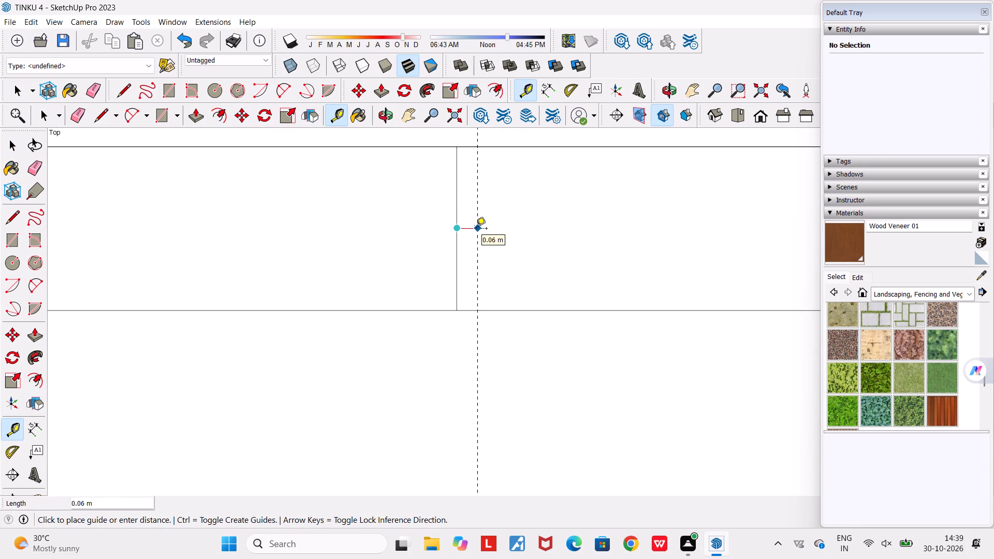
pyautogui.write('0.0.')
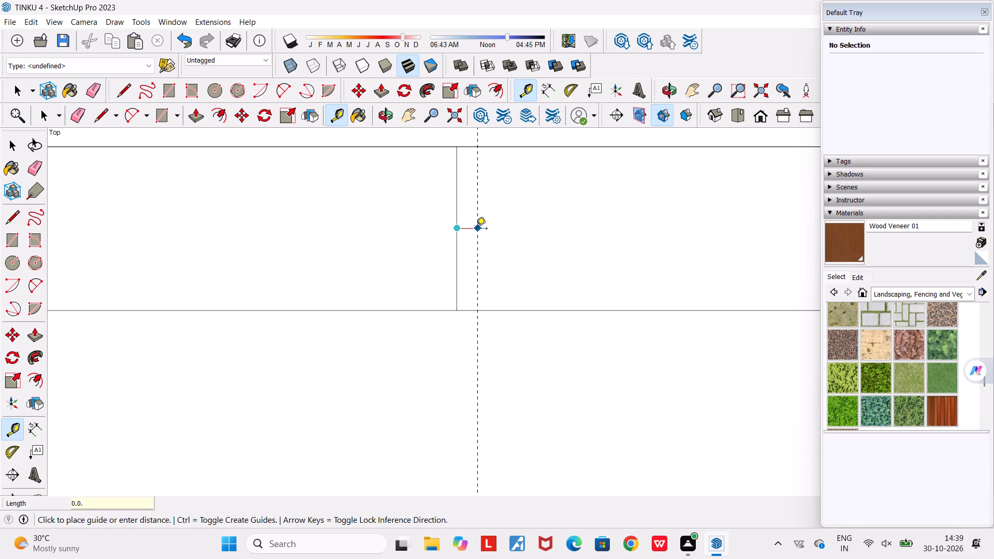
pyautogui.press('BackSpace')
pyautogui.press('6')
pyautogui.press('Return')
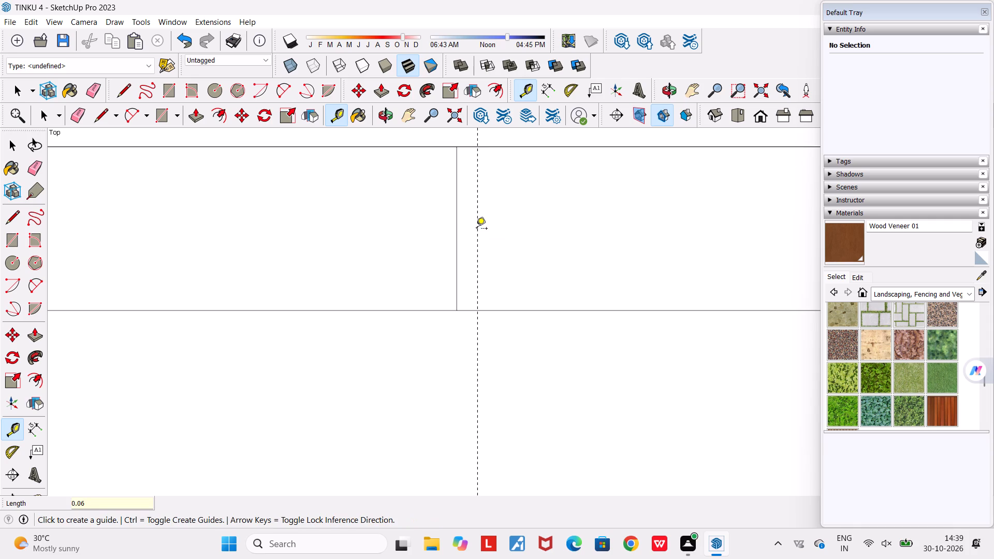
pyautogui.doubleClick(457, 218)
pyautogui.click(455, 194)
pyautogui.write('0.06')
pyautogui.press('Return')
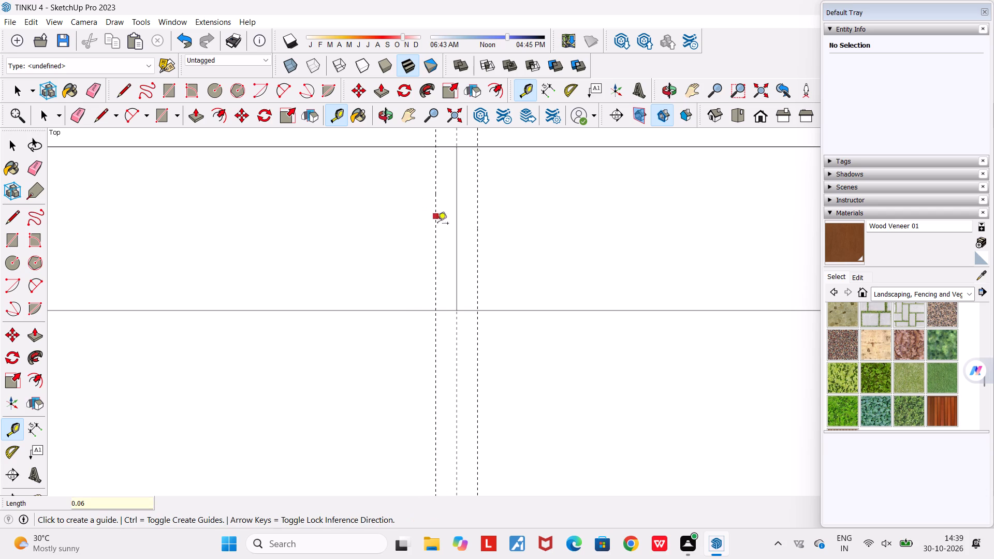
# Draw a line along each offset guide, spanning between the rectangle's two long edges.
pyautogui.click(125, 88)
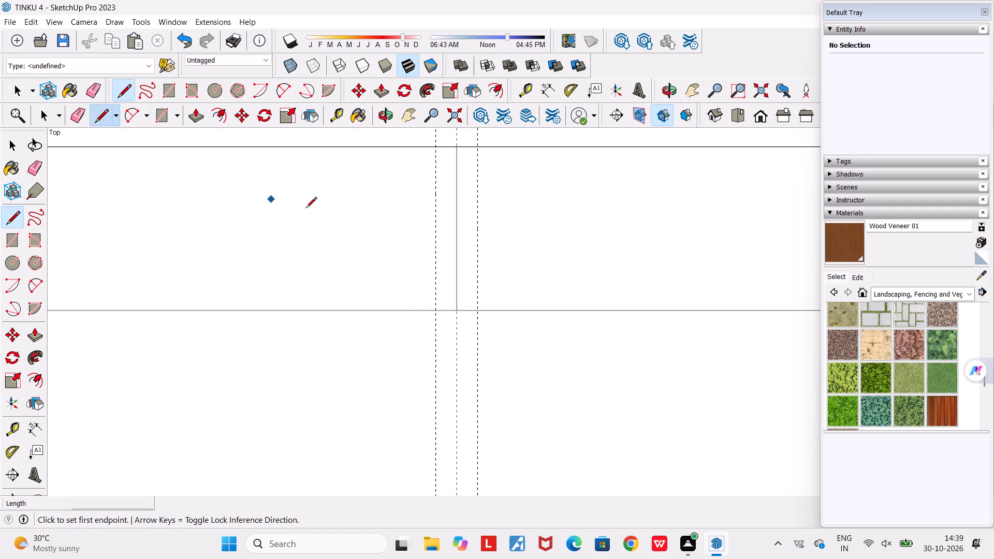
pyautogui.click(434, 146)
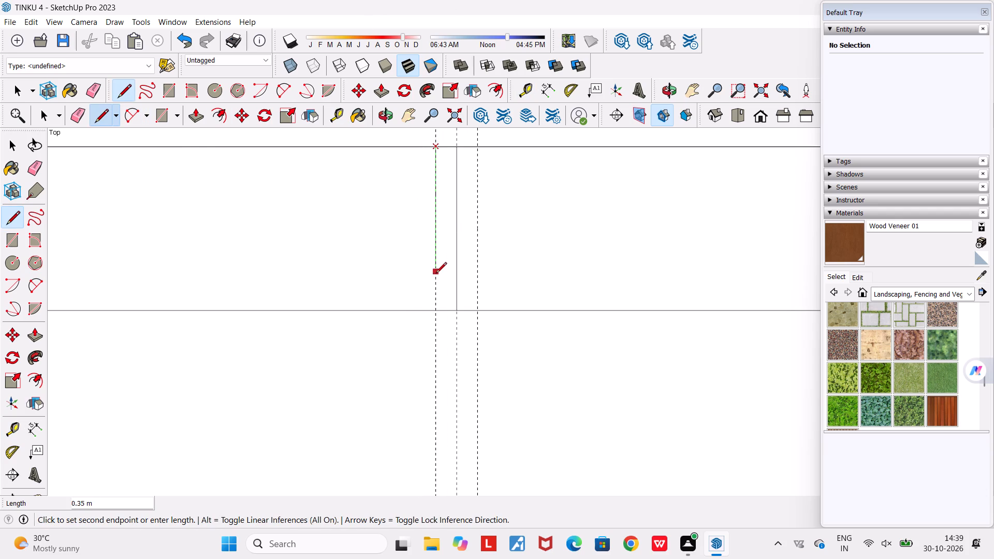
pyautogui.click(441, 308)
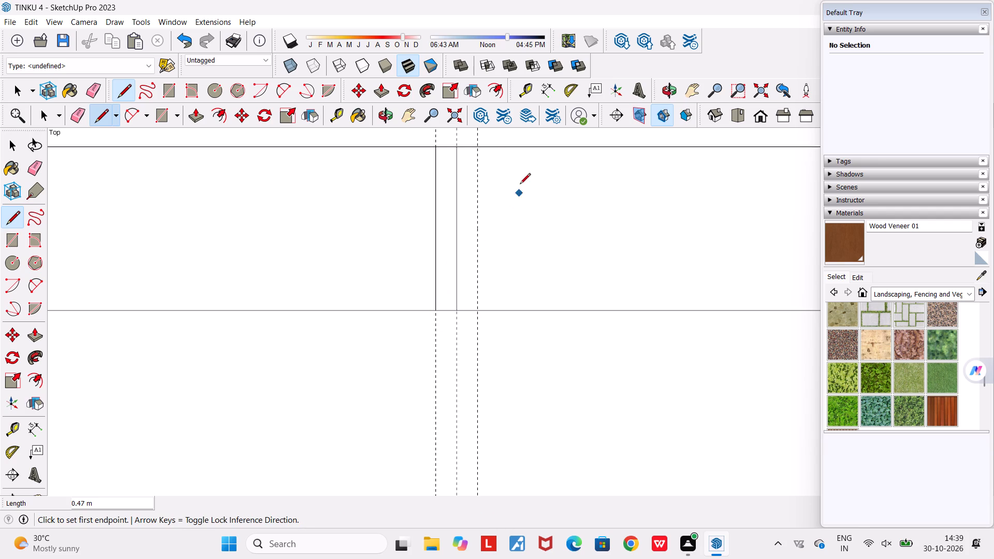
pyautogui.click(476, 150)
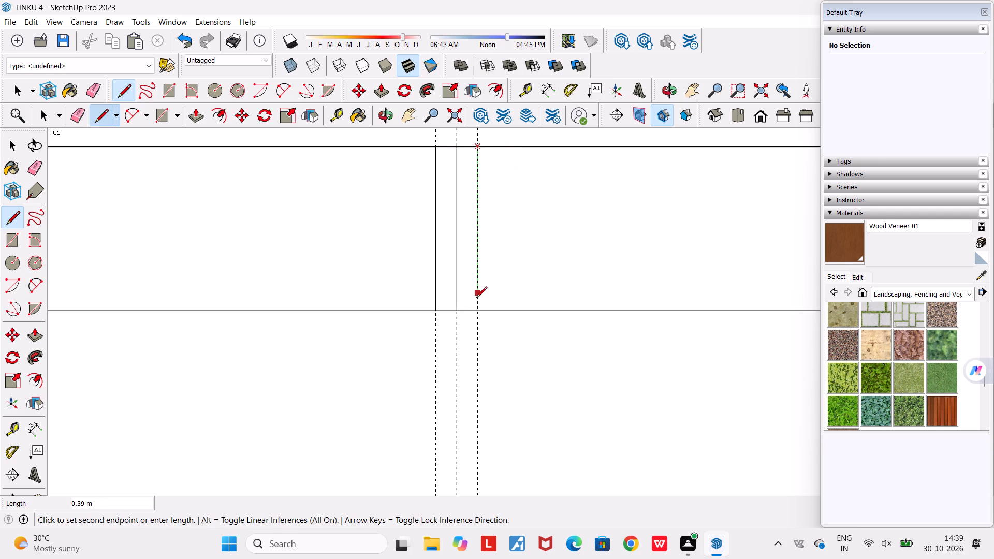
pyautogui.click(477, 308)
pyautogui.press('space')
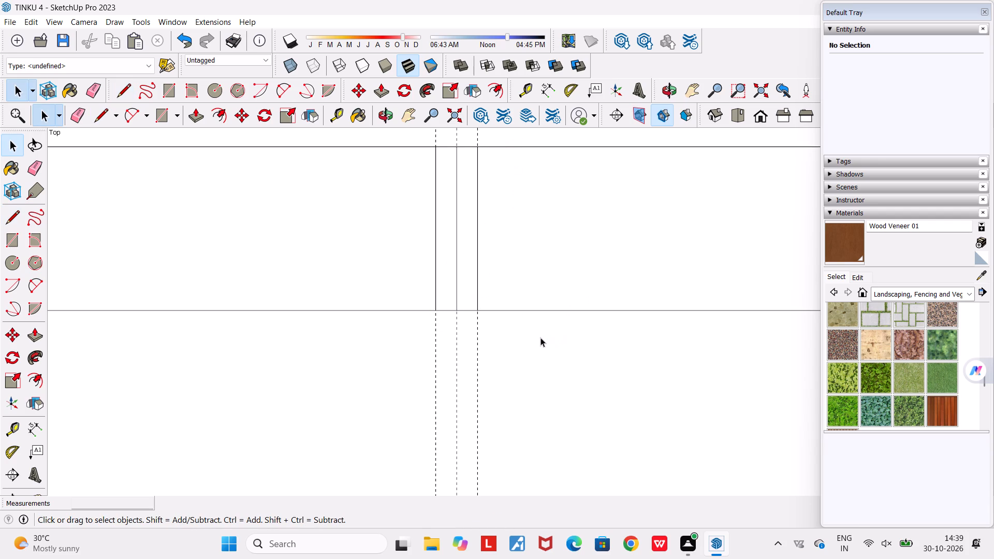
# Erase the guides, the centre line and the short edges joining the two halves, leaving two separate pillow rectangles.
pyautogui.press('e')
pyautogui.moveTo(484, 136); pyautogui.dragTo(479, 136)
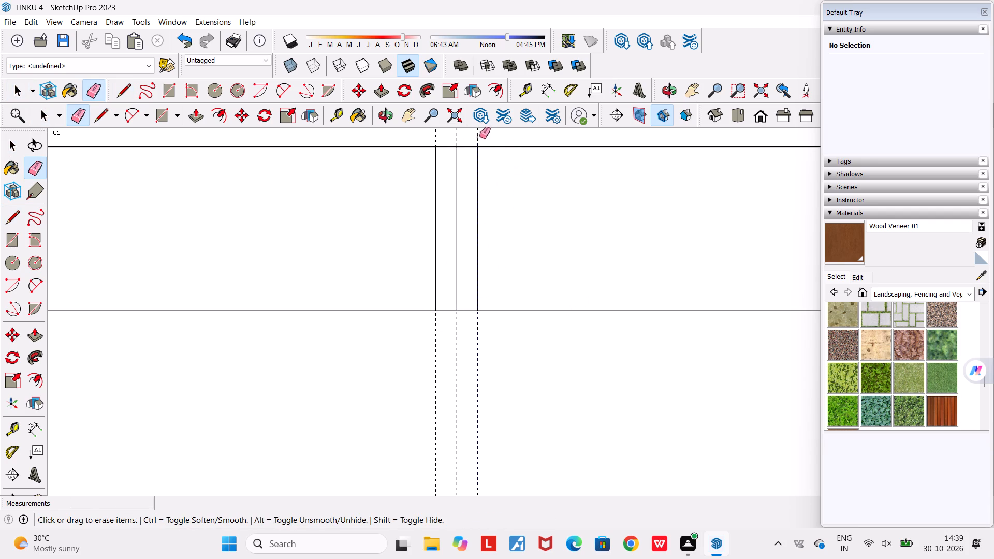
pyautogui.moveTo(479, 136); pyautogui.dragTo(452, 141)
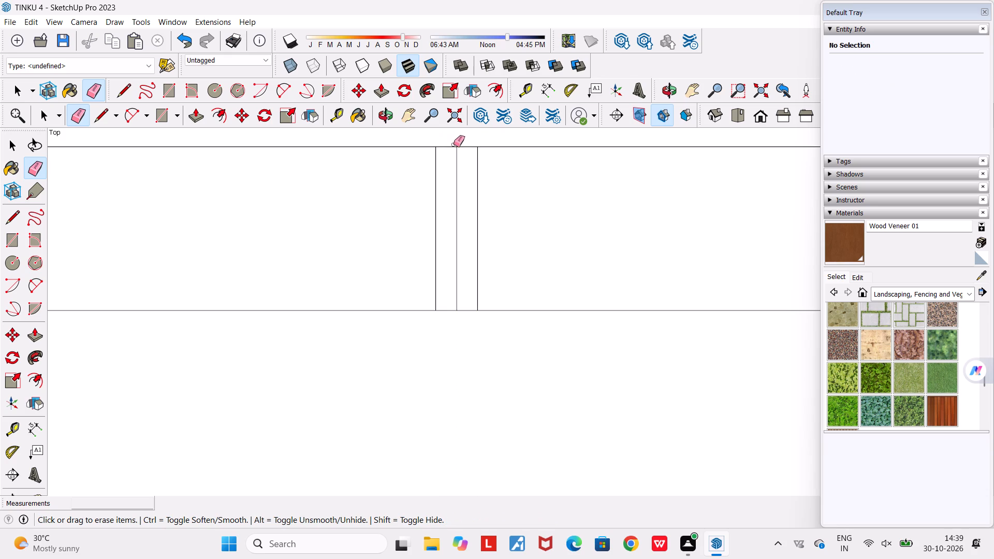
pyautogui.moveTo(463, 143); pyautogui.dragTo(455, 286)
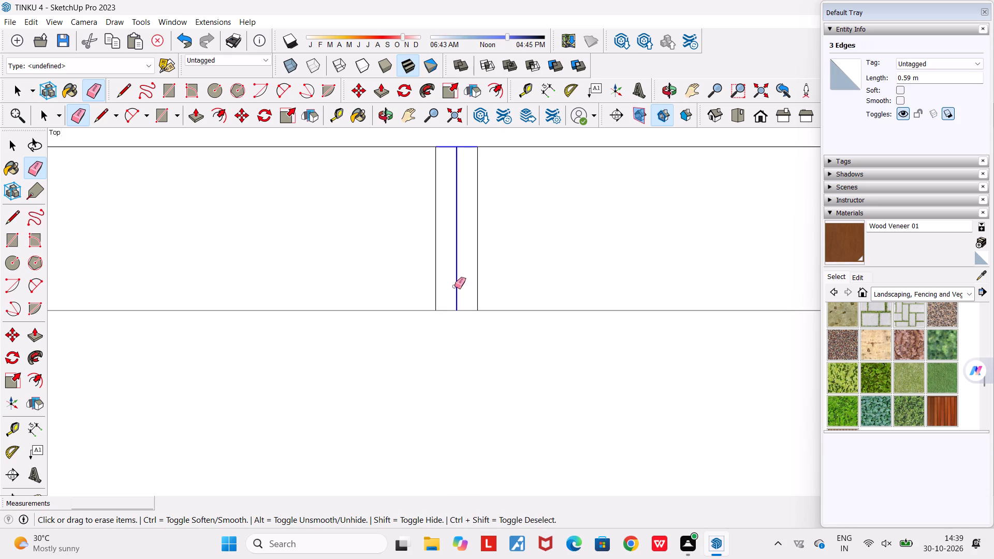
pyautogui.moveTo(455, 286); pyautogui.dragTo(469, 299)
pyautogui.scroll(-6, 456, 283)
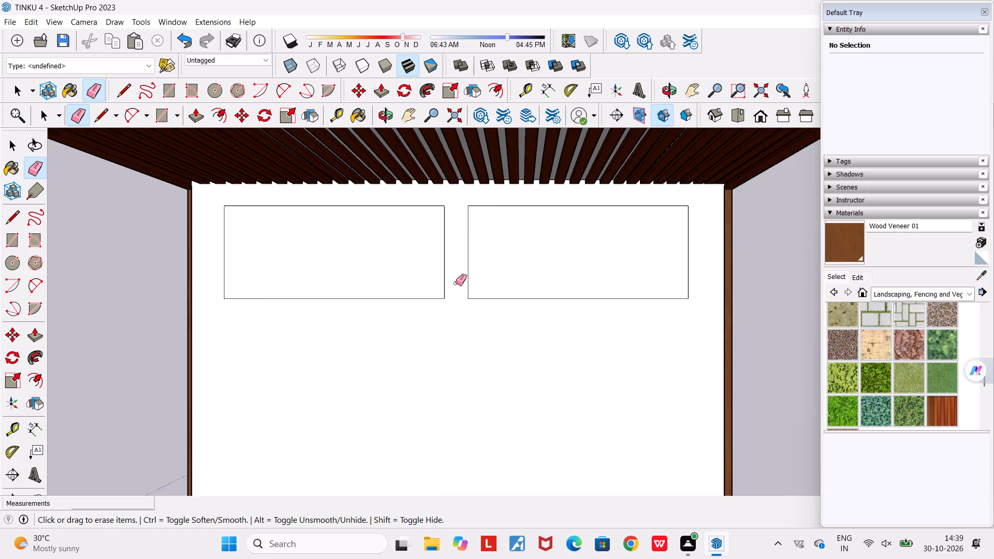
pyautogui.scroll(-2, 456, 283)
pyautogui.press('space')
# Extrude both pillow rectangles on the mattress upward by about 0.04 m.
pyautogui.scroll(2, 370, 260)
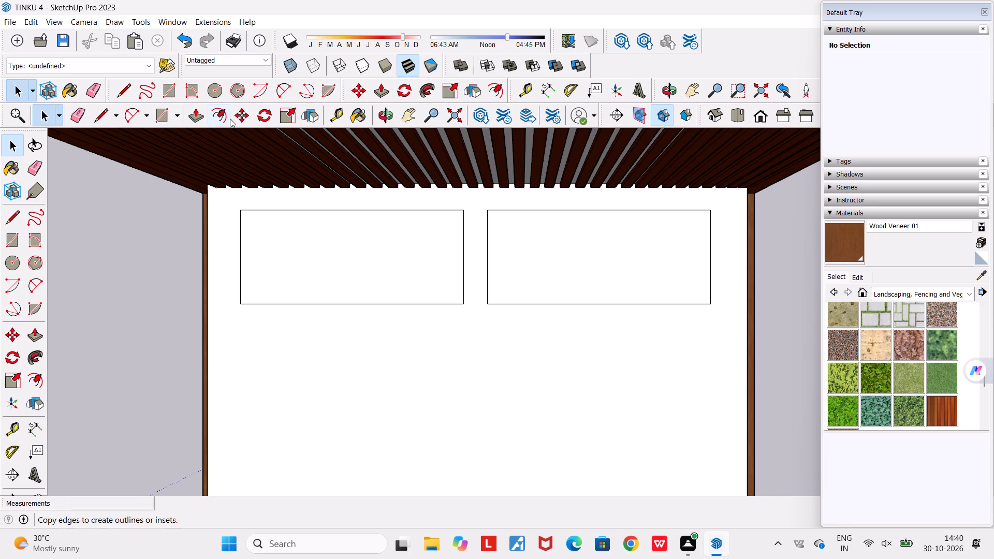
pyautogui.click(202, 112)
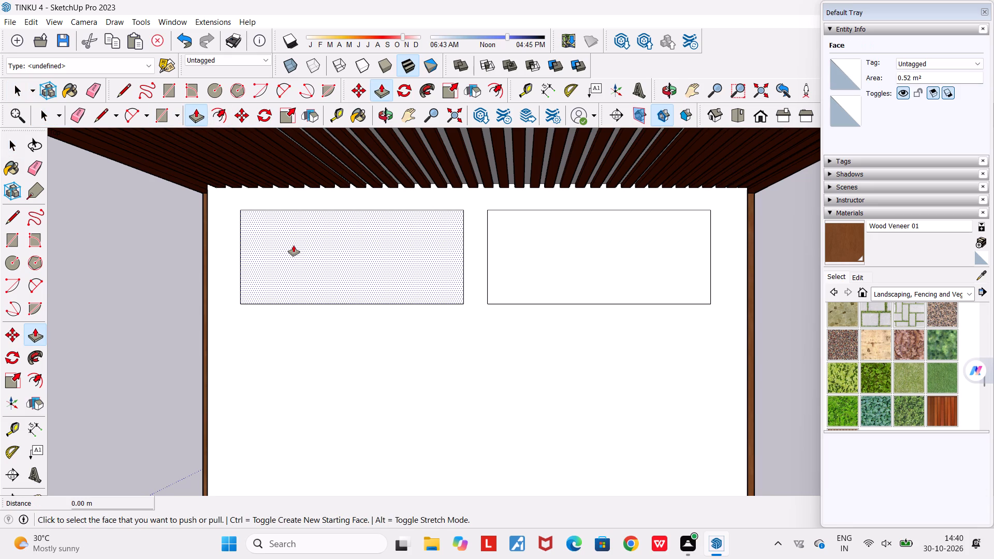
pyautogui.moveTo(294, 245); pyautogui.dragTo(405, 203, button='middle')
pyautogui.scroll(-6, 405, 204)
pyautogui.moveTo(380, 231); pyautogui.dragTo(388, 163, button='middle')
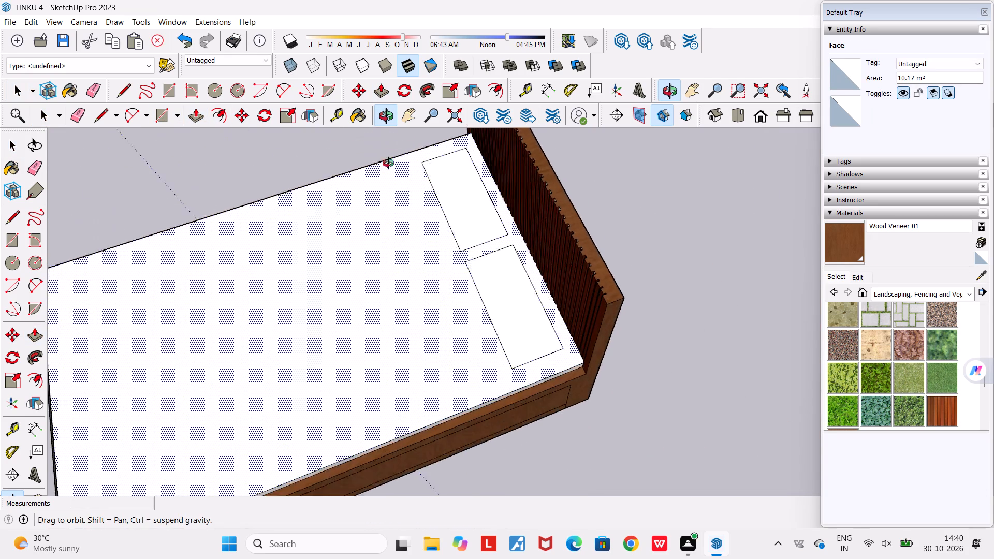
pyautogui.moveTo(388, 163); pyautogui.dragTo(447, 76, button='middle')
pyautogui.scroll(15, 446, 265)
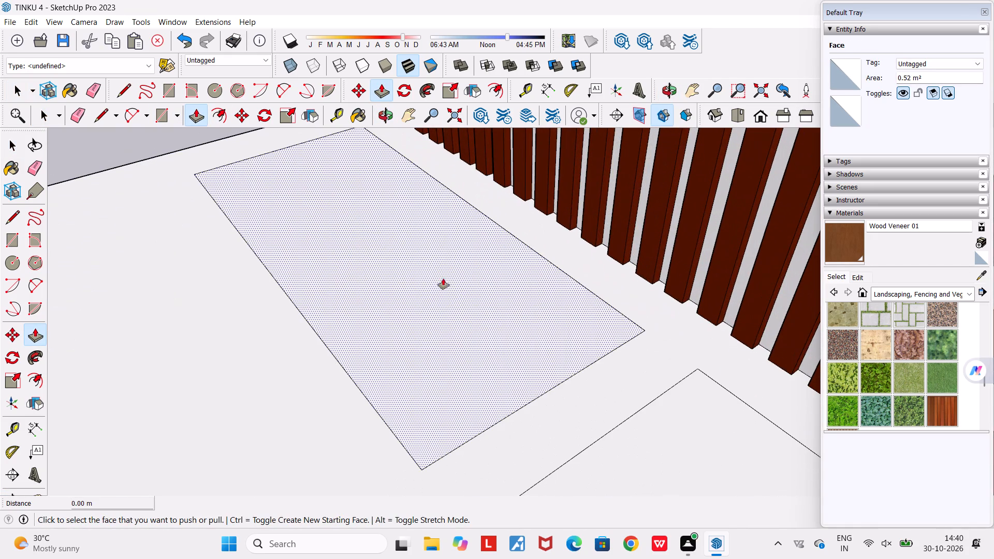
pyautogui.click(442, 303)
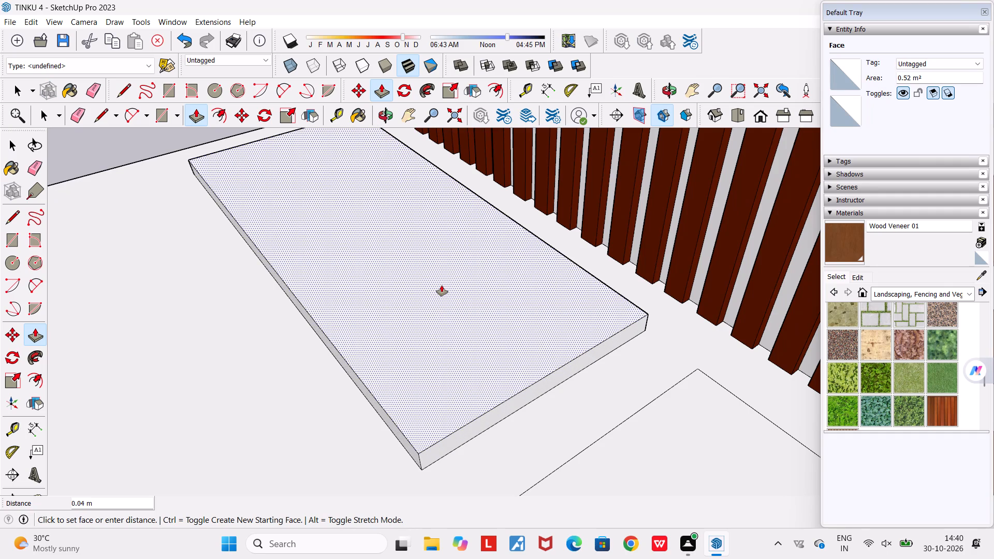
pyautogui.click(442, 285)
pyautogui.scroll(-7, 442, 285)
pyautogui.doubleClick(518, 416)
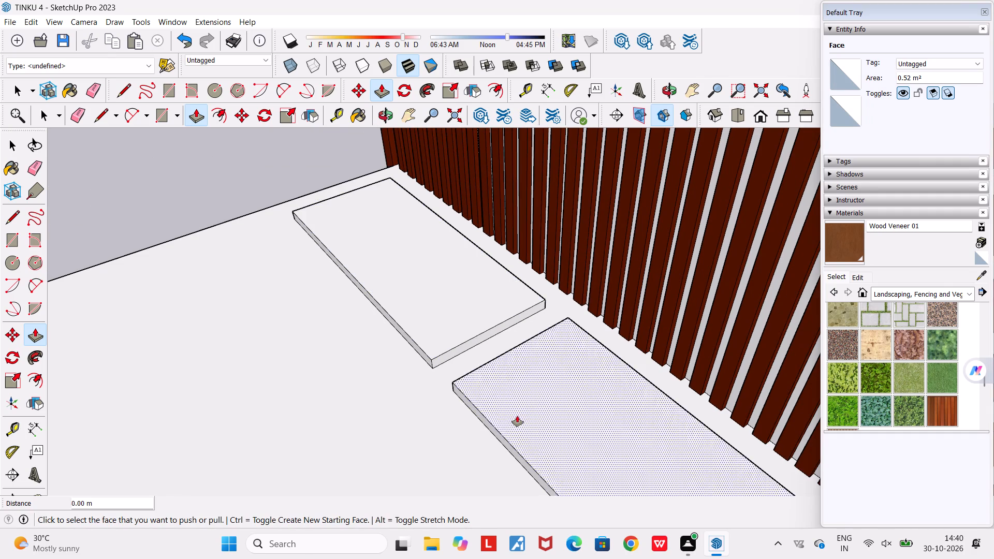
# Examine the whole bed, including its headboard, side panels, mattress and raised pillows, from several angles.
pyautogui.scroll(-10, 517, 415)
pyautogui.moveTo(490, 413); pyautogui.dragTo(818, 447, button='middle')
pyautogui.scroll(-2, 818, 447)
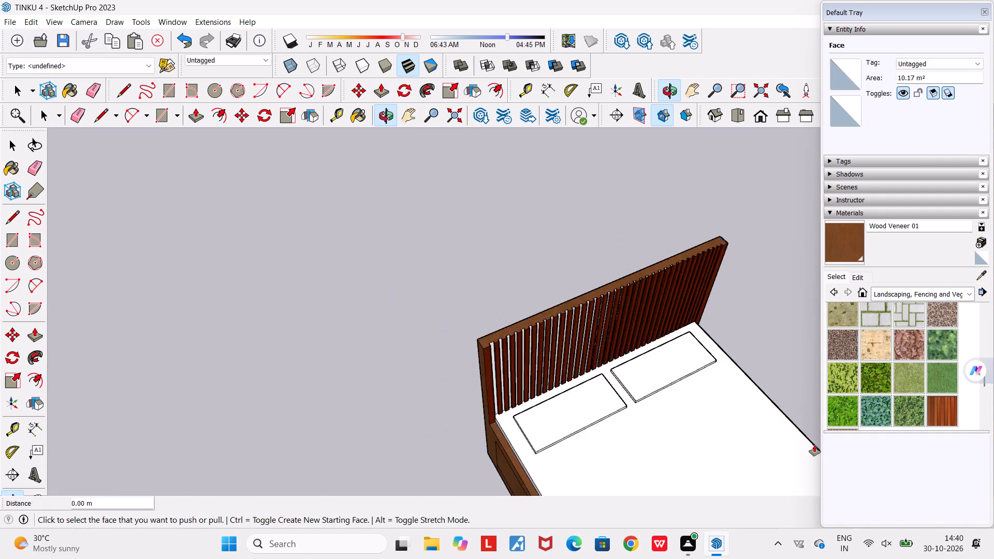
pyautogui.scroll(-9, 814, 445)
pyautogui.press('space')
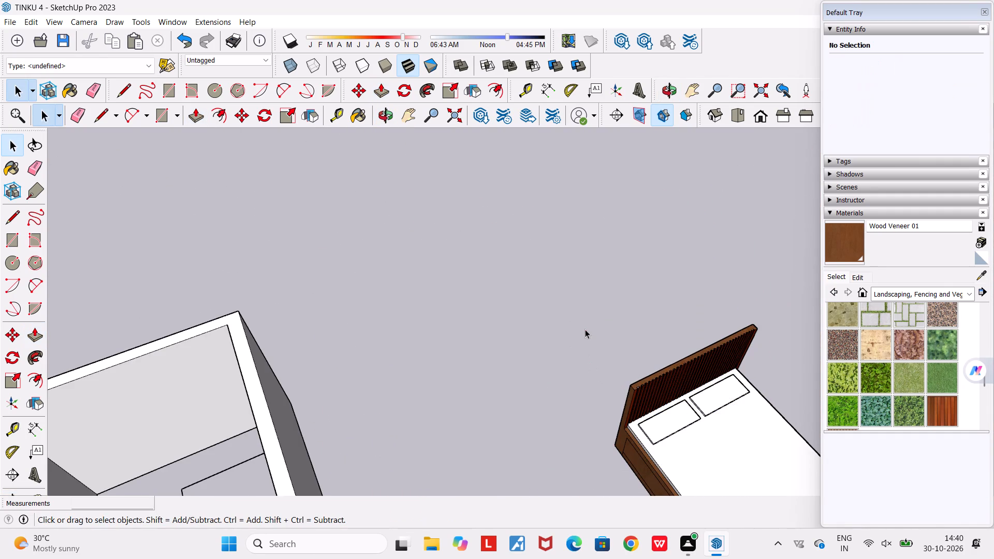
pyautogui.click(587, 331)
pyautogui.scroll(-4, 642, 462)
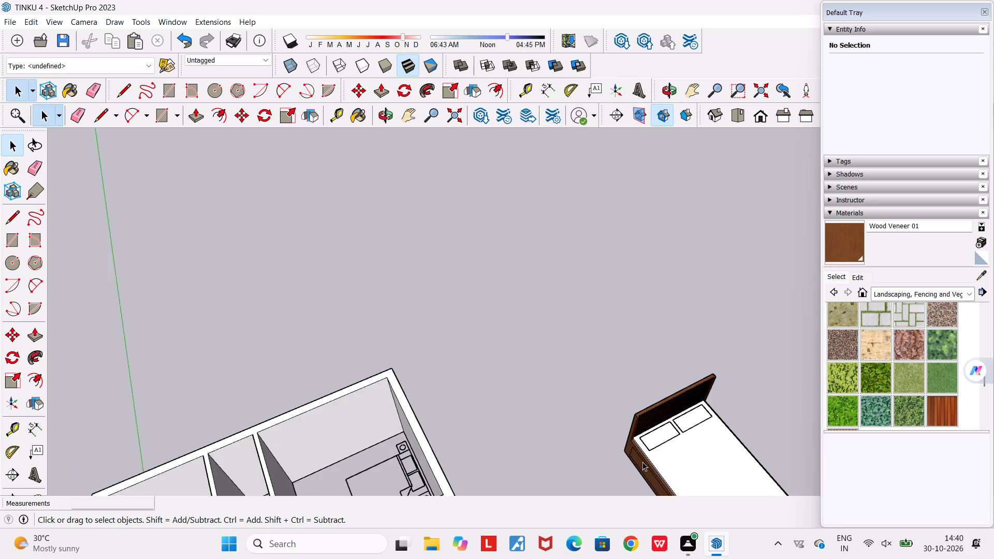
pyautogui.scroll(-5, 642, 462)
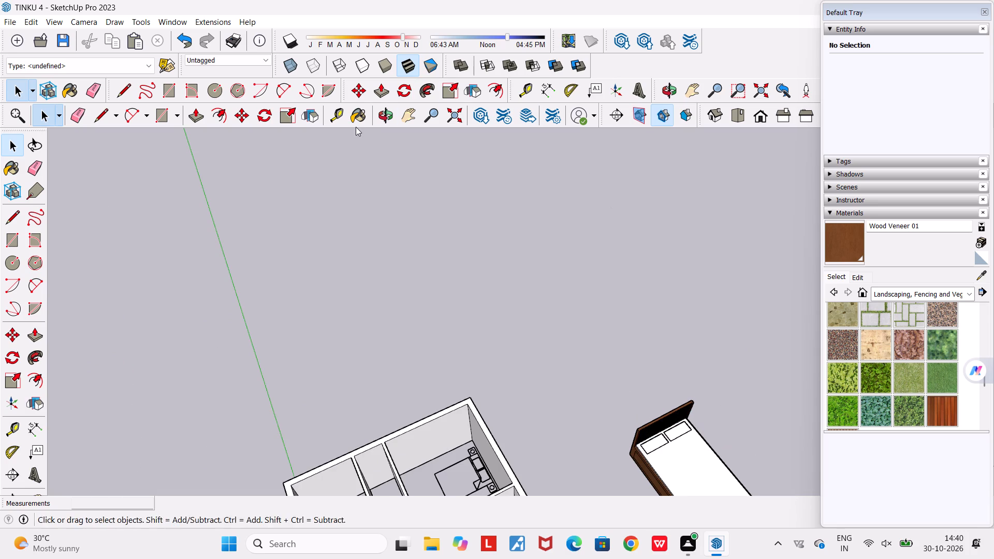
pyautogui.click(414, 121)
pyautogui.moveTo(418, 226); pyautogui.dragTo(331, 167)
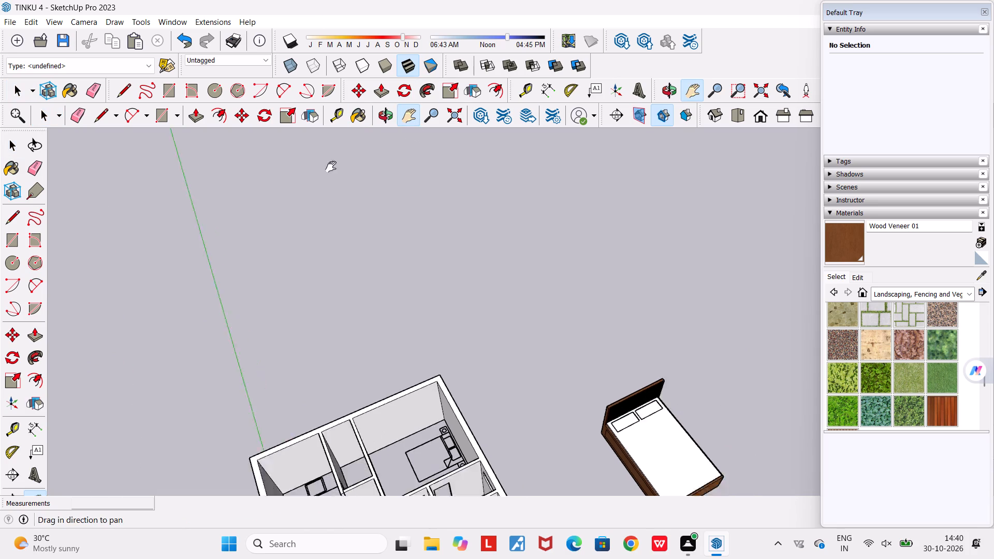
pyautogui.moveTo(331, 167); pyautogui.dragTo(221, 100)
pyautogui.scroll(4, 646, 492)
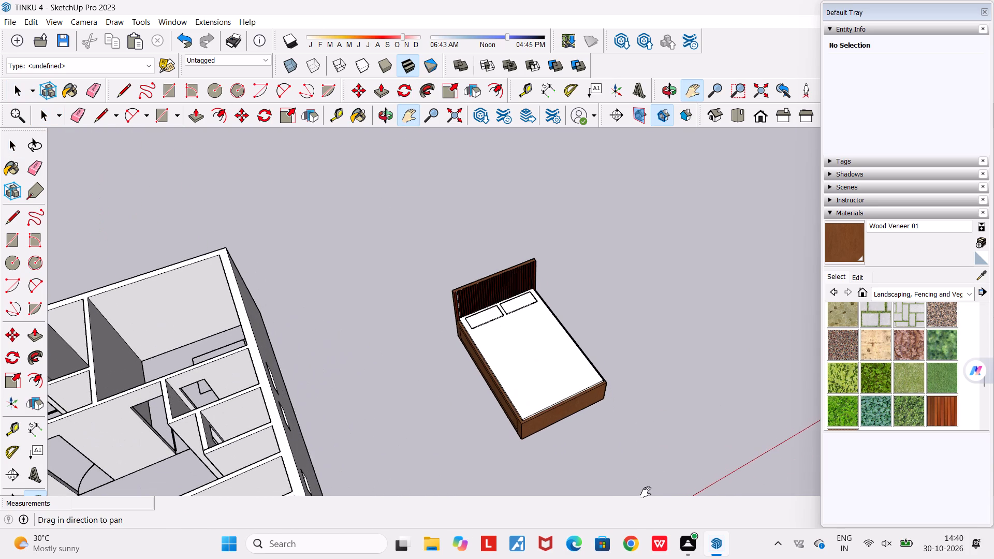
pyautogui.scroll(4, 603, 425)
pyautogui.moveTo(592, 422); pyautogui.dragTo(331, 433, button='middle')
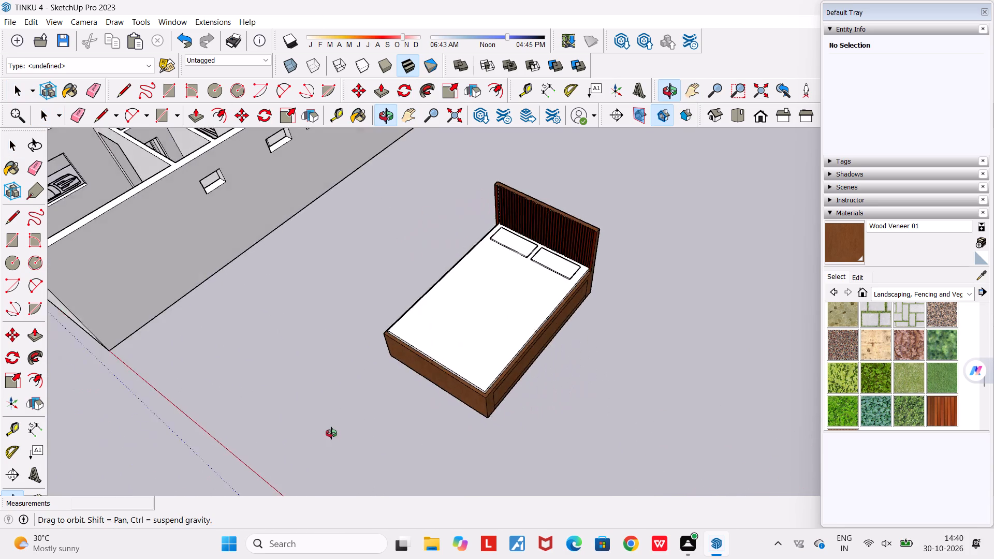
pyautogui.moveTo(331, 433); pyautogui.dragTo(641, 359, button='middle')
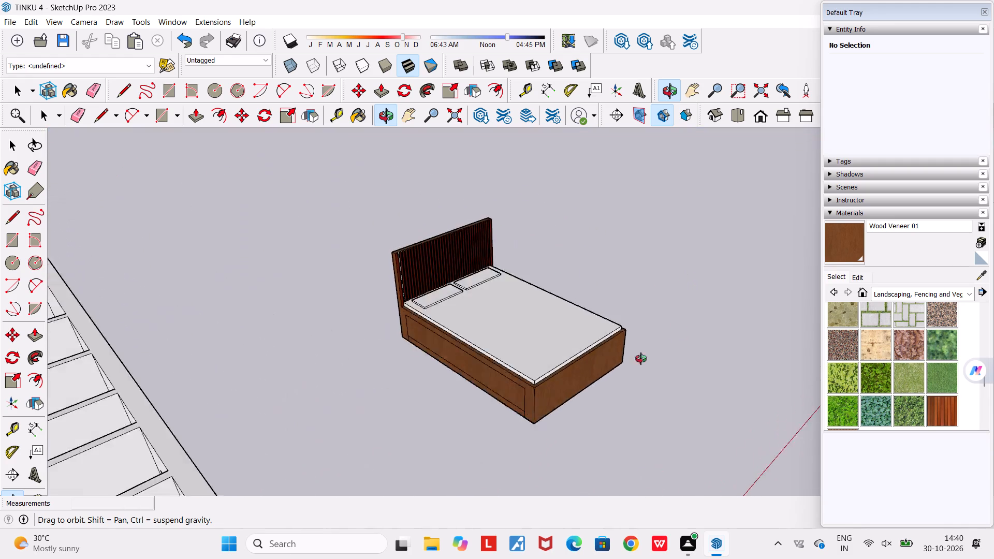
pyautogui.moveTo(641, 359); pyautogui.dragTo(683, 358, button='middle')
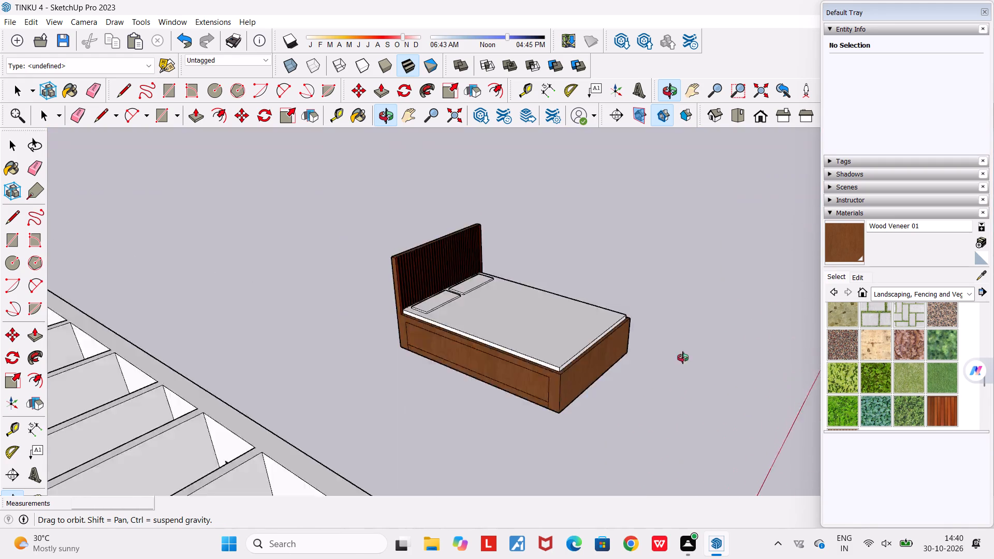
pyautogui.moveTo(683, 358); pyautogui.dragTo(862, 372, button='middle')
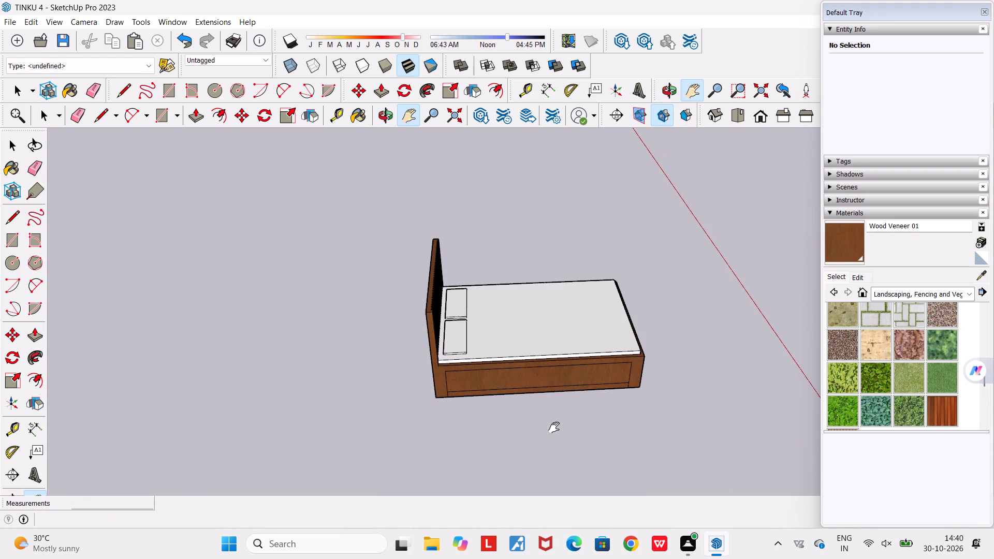
pyautogui.moveTo(569, 423); pyautogui.dragTo(120, 404, button='middle')
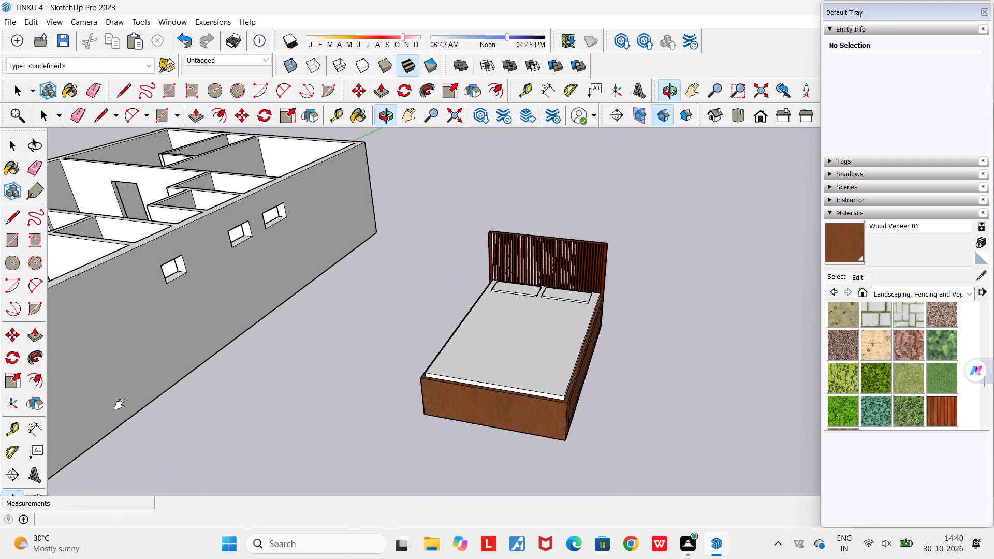
pyautogui.moveTo(500, 480); pyautogui.dragTo(291, 434, button='middle')
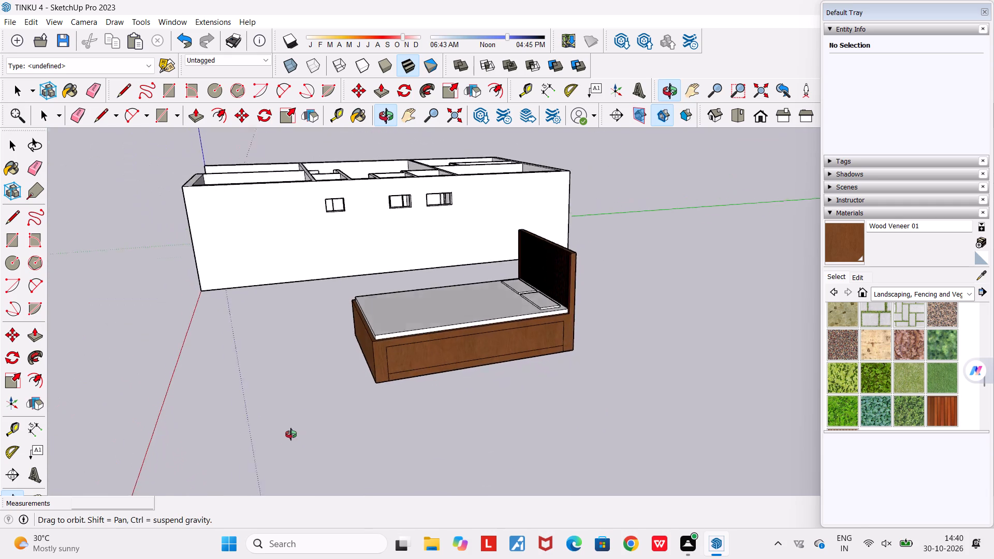
pyautogui.moveTo(291, 434); pyautogui.dragTo(678, 392, button='middle')
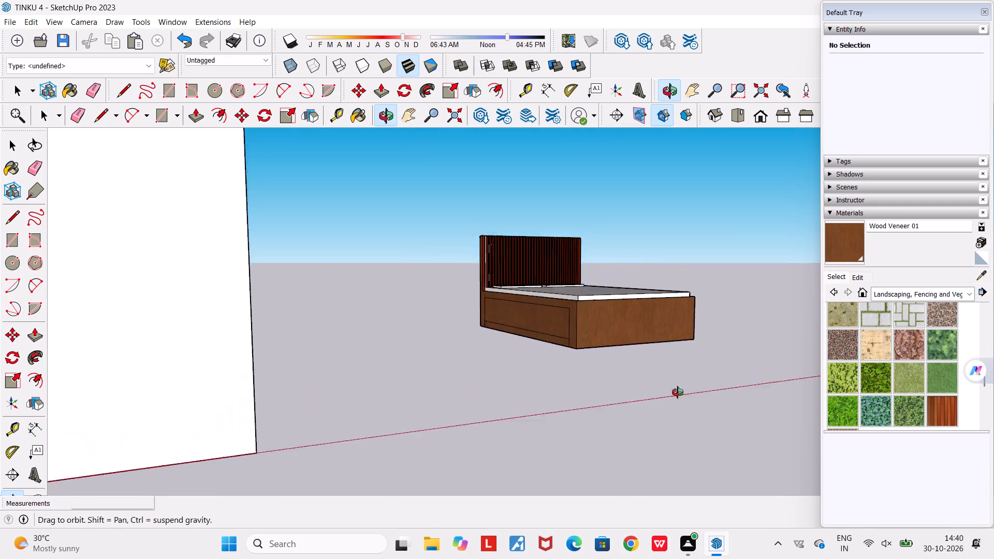
pyautogui.moveTo(678, 392); pyautogui.dragTo(695, 487, button='middle')
pyautogui.scroll(3, 675, 334)
pyautogui.moveTo(743, 307); pyautogui.dragTo(701, 319, button='middle')
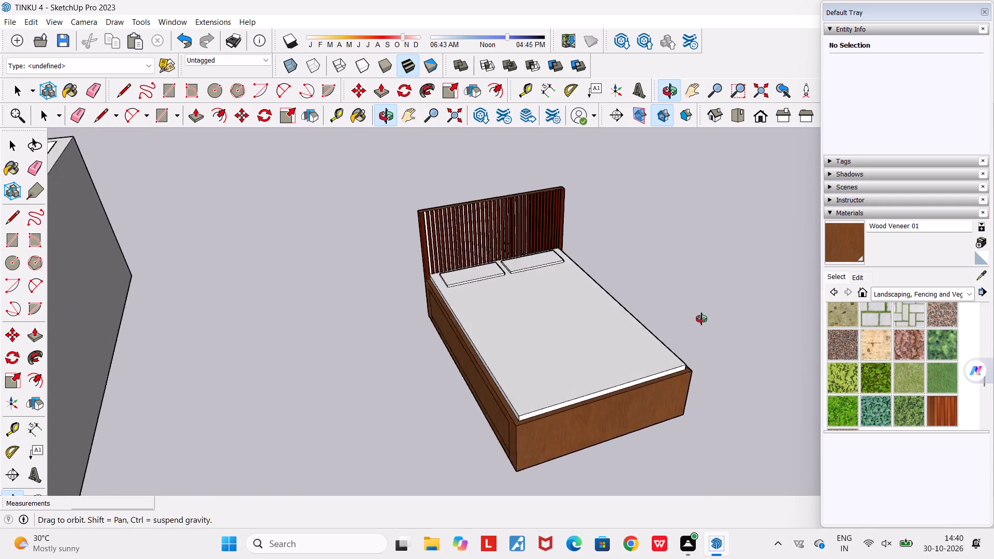
pyautogui.moveTo(701, 319); pyautogui.dragTo(639, 398, button='middle')
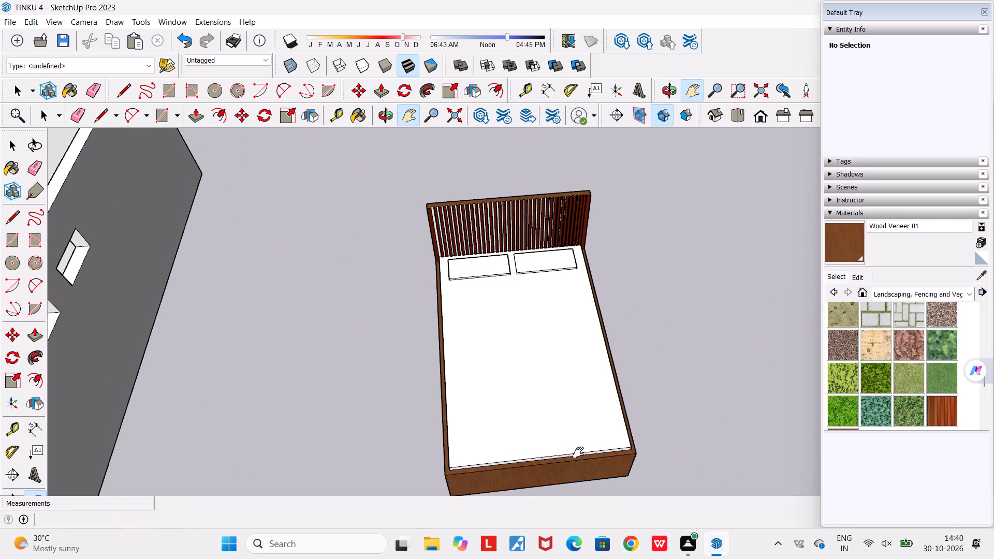
pyautogui.moveTo(578, 452); pyautogui.dragTo(553, 475, button='middle')
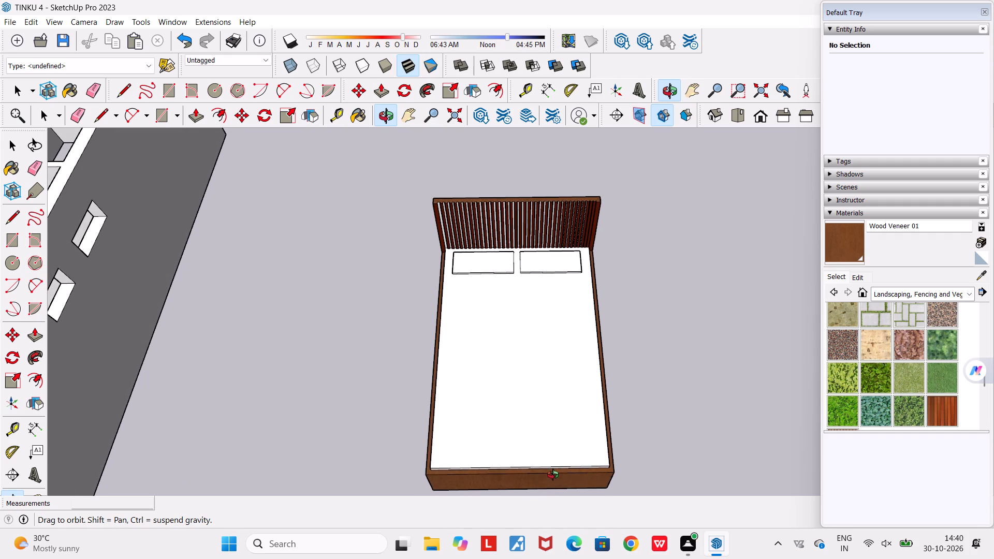
pyautogui.moveTo(553, 475); pyautogui.dragTo(548, 493, button='middle')
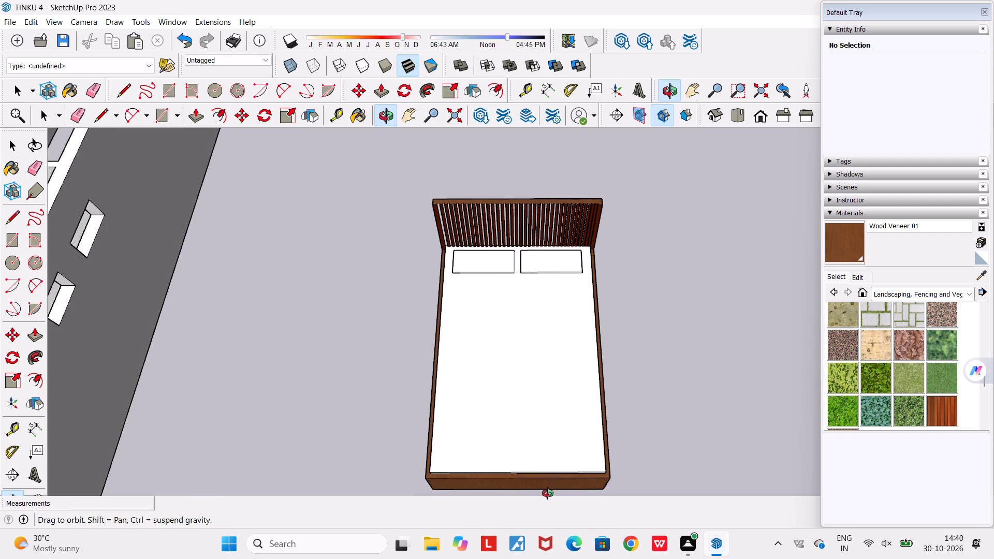
pyautogui.moveTo(548, 493); pyautogui.dragTo(547, 493, button='middle')
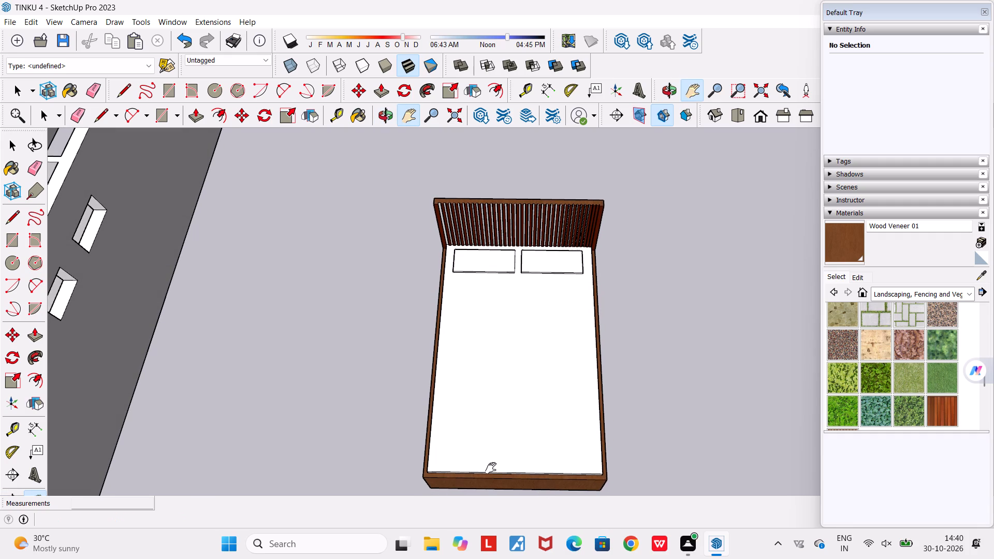
pyautogui.scroll(-3, 500, 475)
pyautogui.scroll(3, 500, 475)
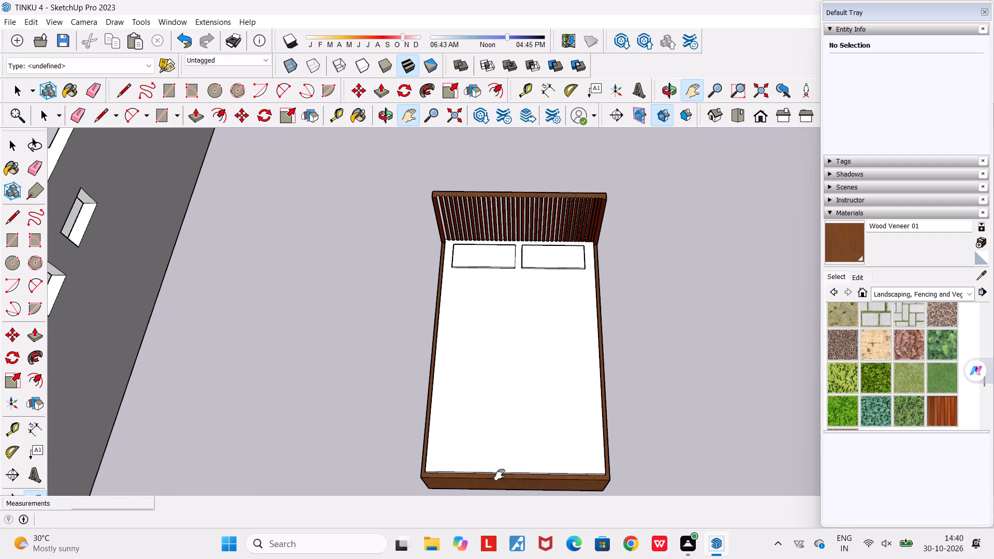
pyautogui.scroll(1, 500, 475)
pyautogui.middleClick(502, 475)
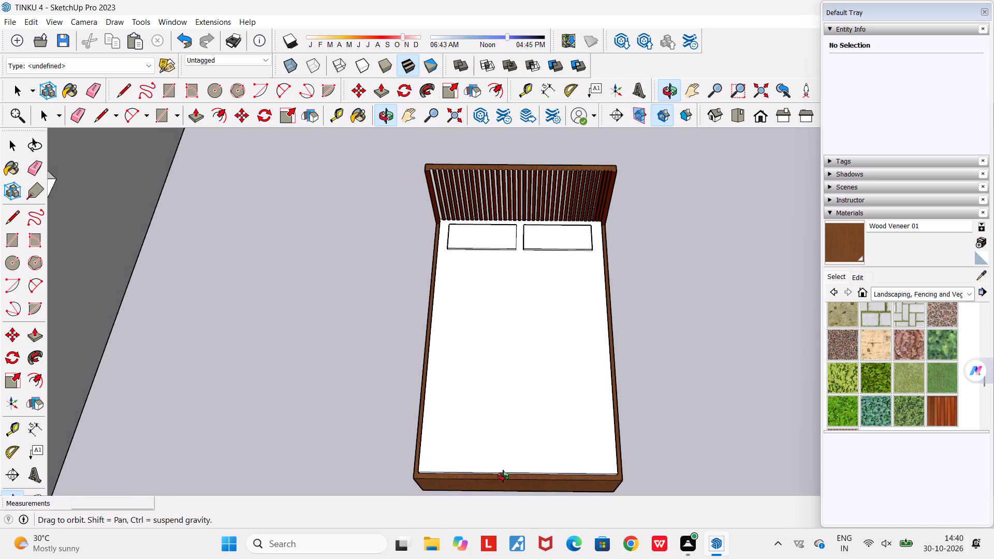
pyautogui.press('space')
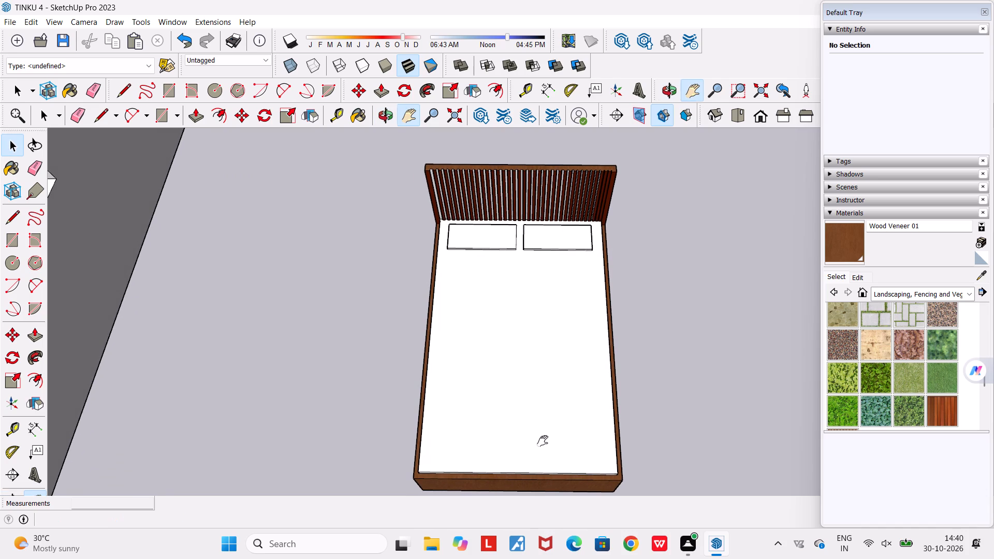
pyautogui.press('Escape')
pyautogui.press('Escape')
pyautogui.press('space')
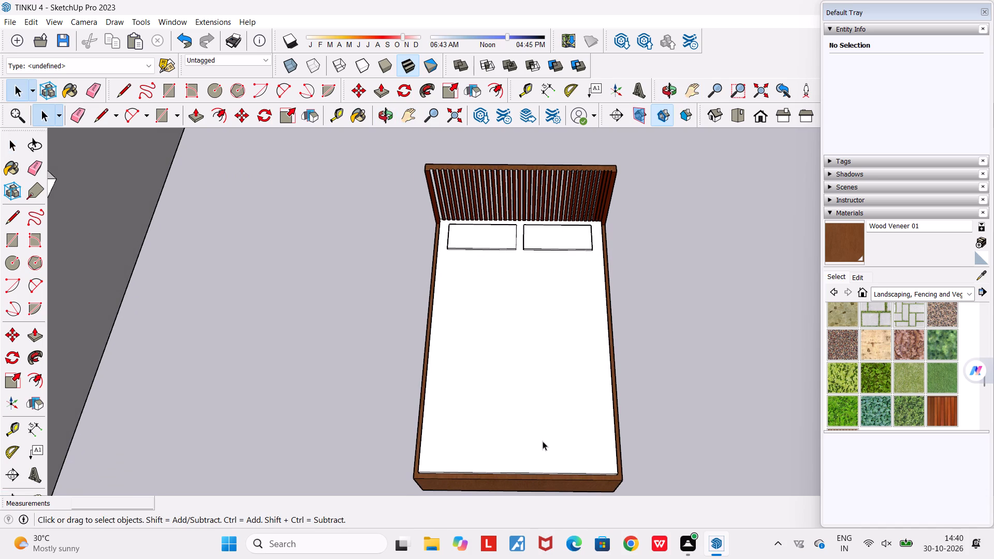
# Look through the Asphalt and Concrete, Window Coverings and Roofing material collections.
pyautogui.click(895, 292)
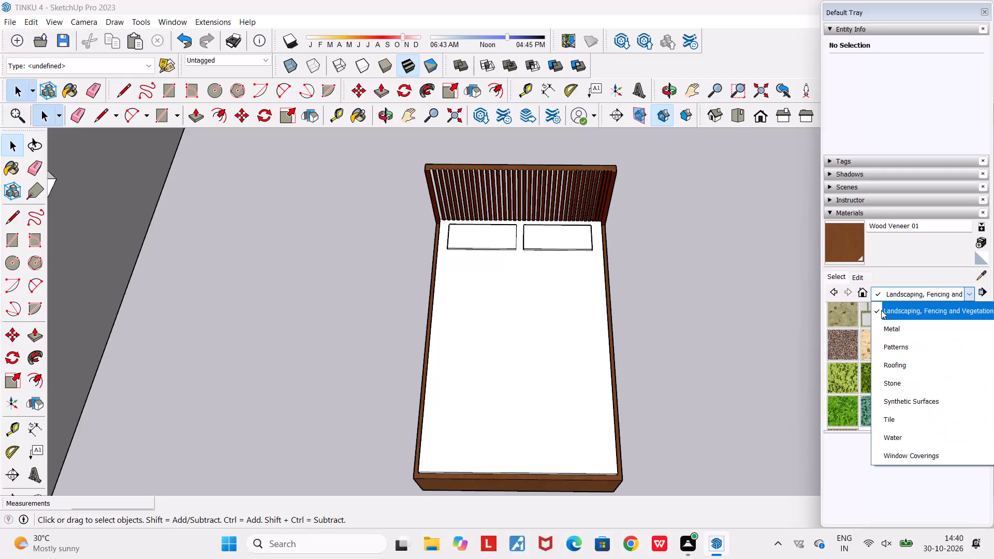
pyautogui.scroll(2, 912, 388)
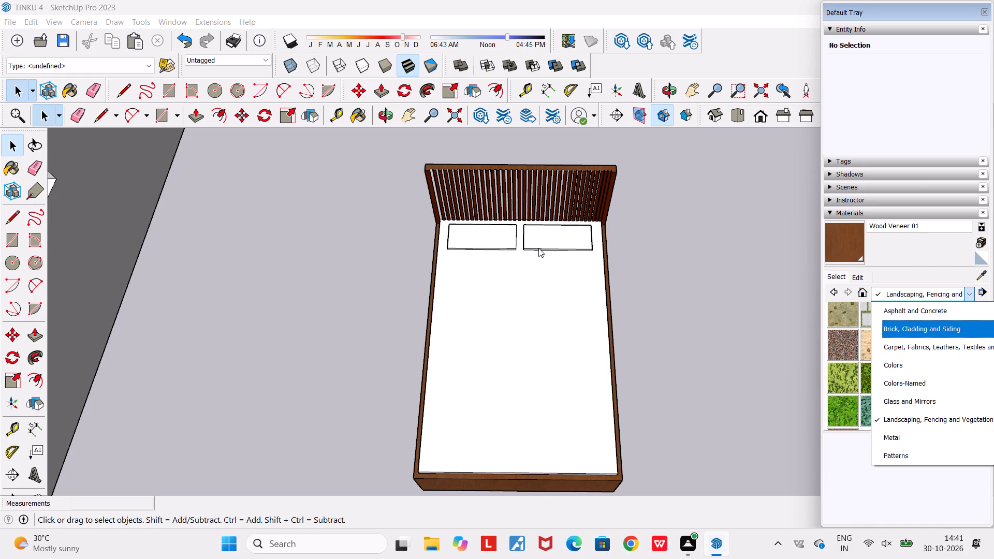
pyautogui.scroll(2, 538, 248)
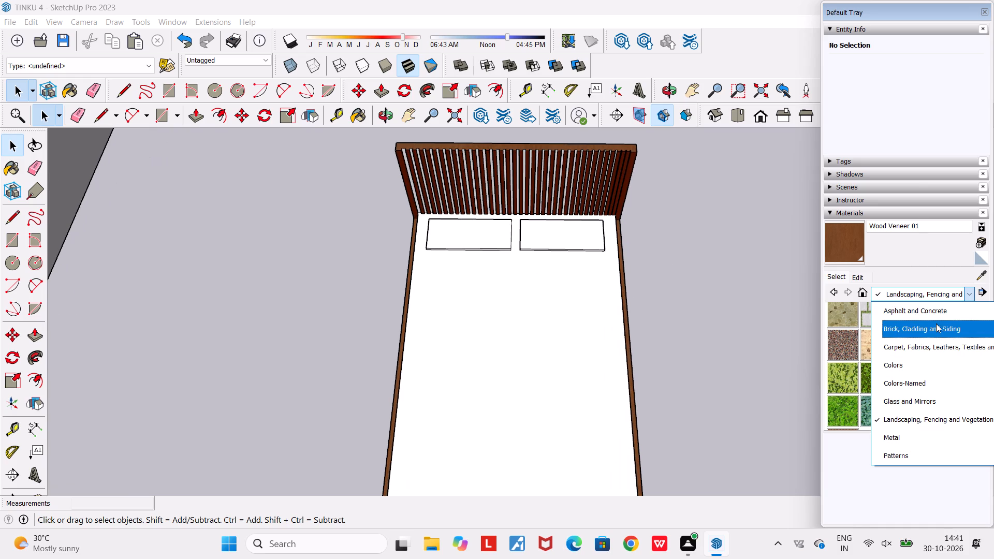
pyautogui.click(933, 311)
pyautogui.scroll(4, 922, 347)
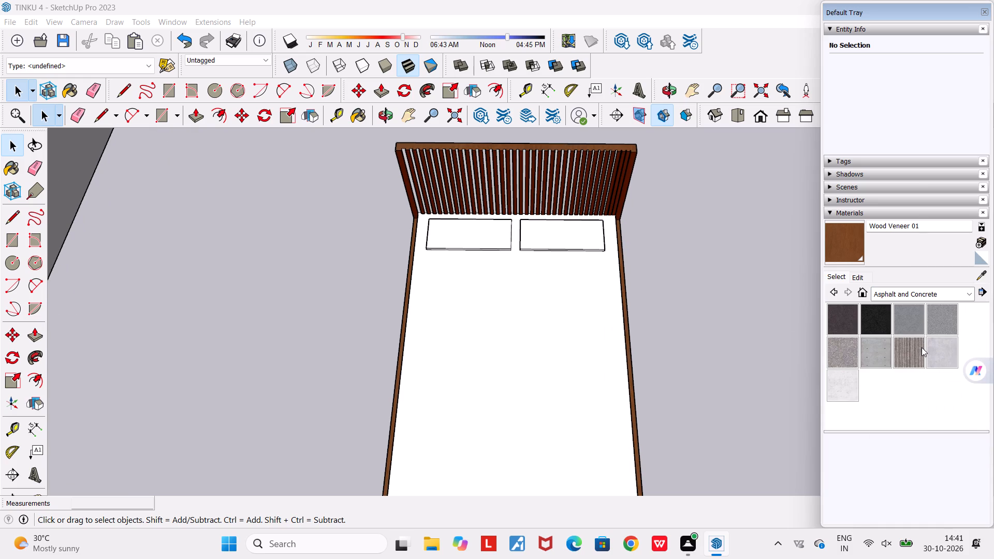
pyautogui.click(914, 296)
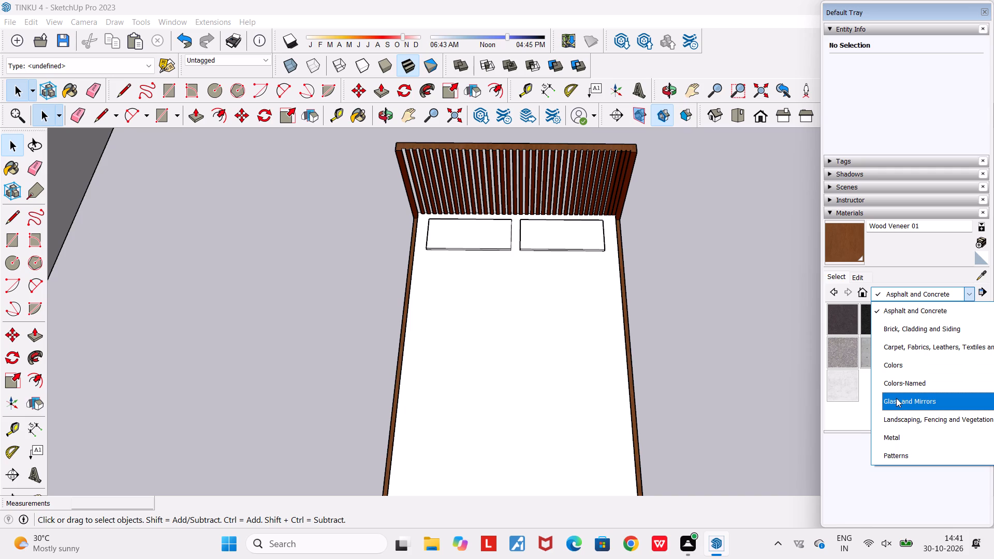
pyautogui.scroll(2, 895, 433)
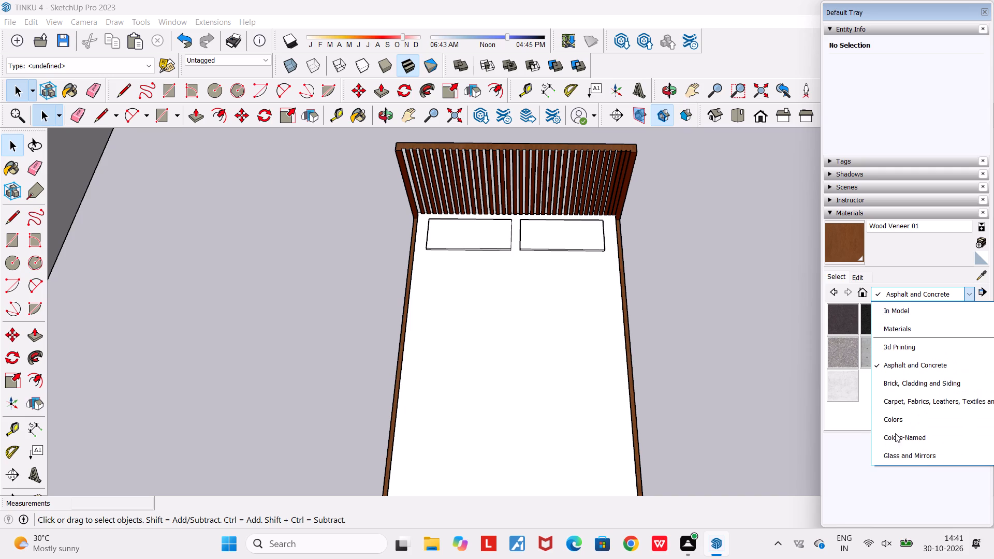
pyautogui.scroll(-3, 895, 433)
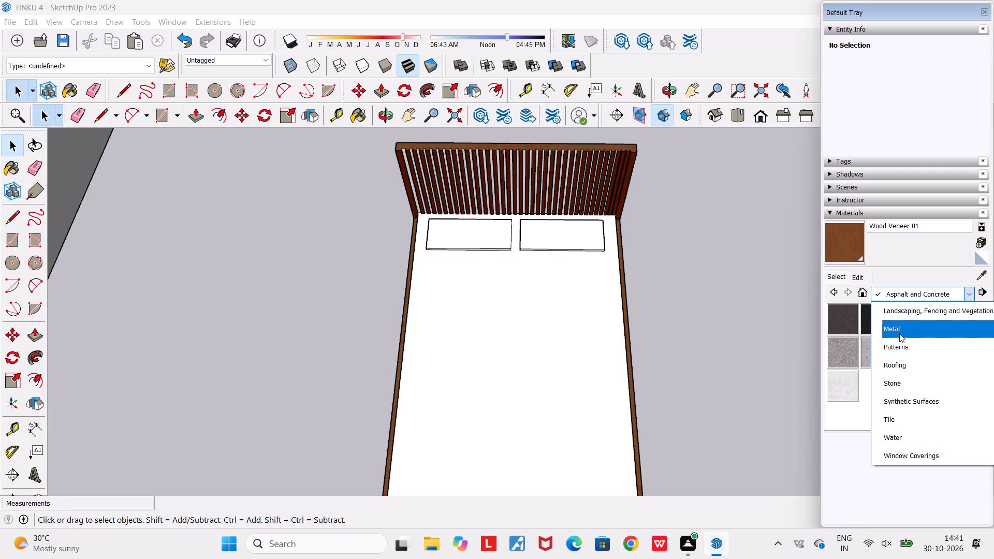
pyautogui.scroll(-11, 890, 443)
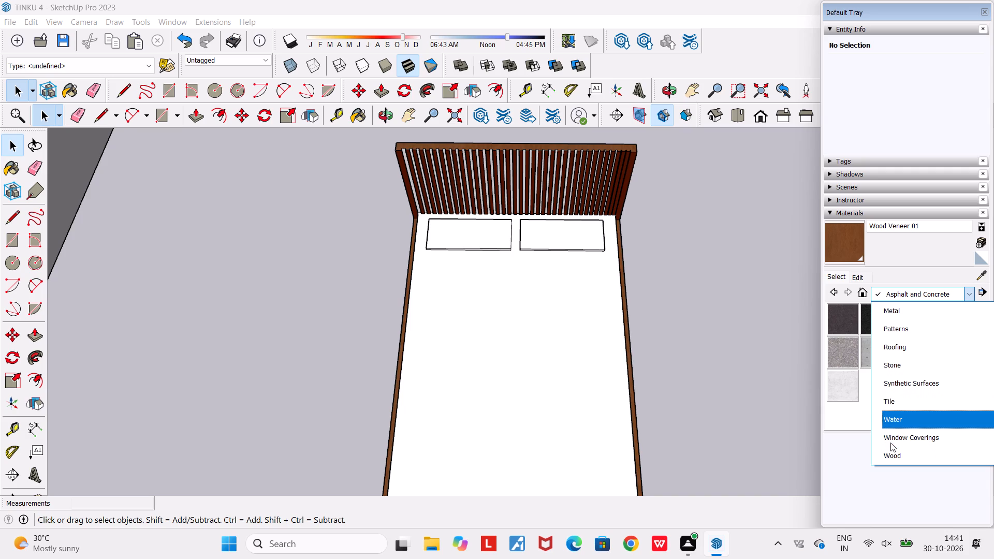
pyautogui.click(909, 436)
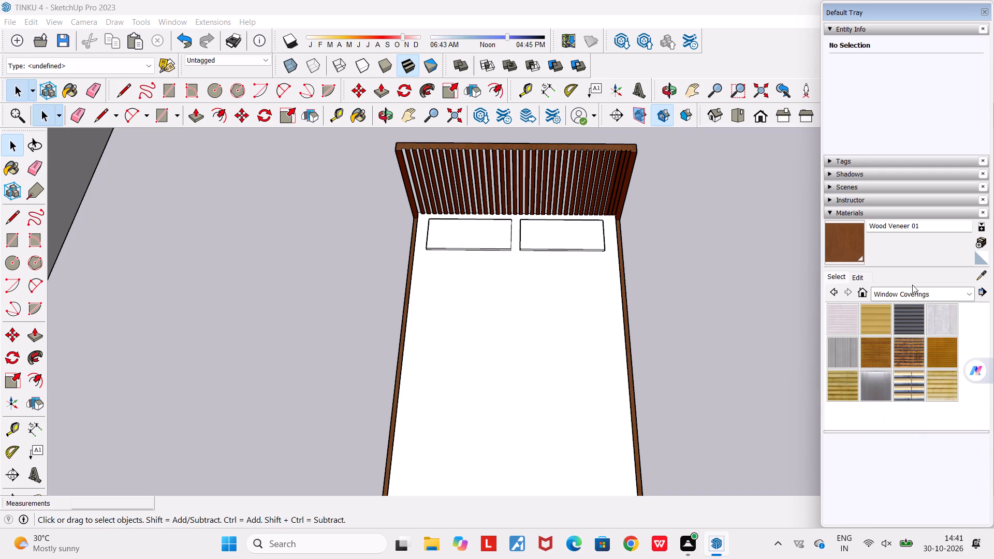
pyautogui.click(913, 291)
pyautogui.scroll(2, 901, 418)
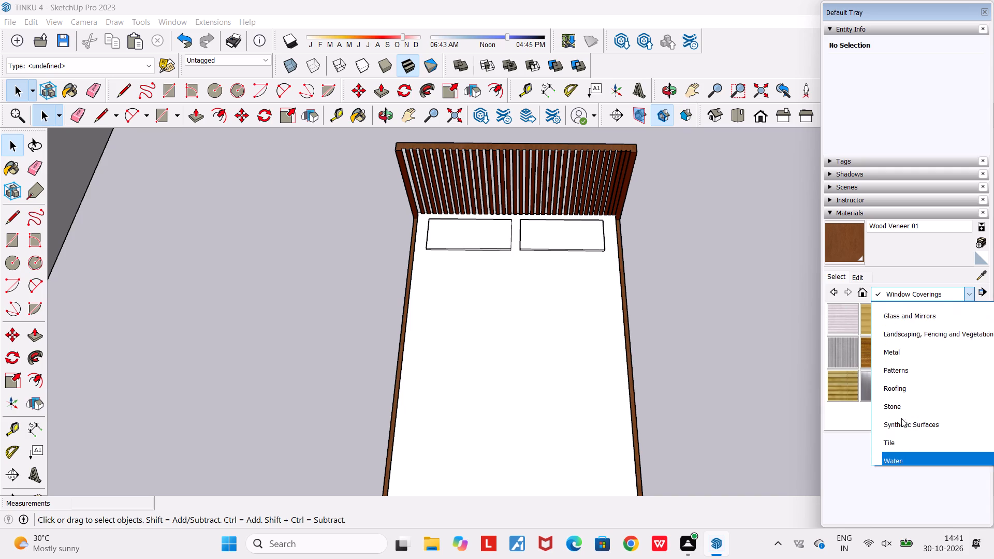
pyautogui.scroll(-2, 901, 418)
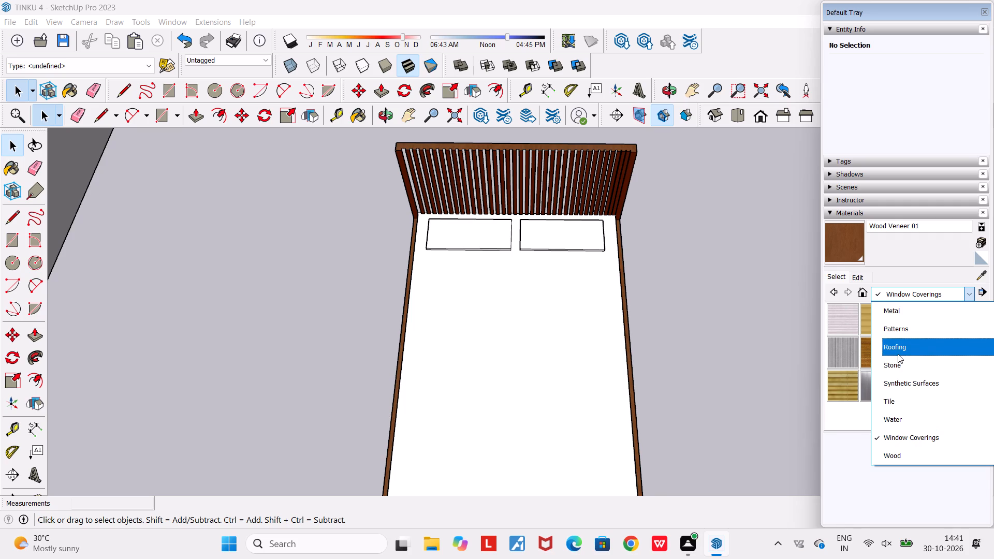
pyautogui.click(898, 354)
pyautogui.scroll(-3, 898, 354)
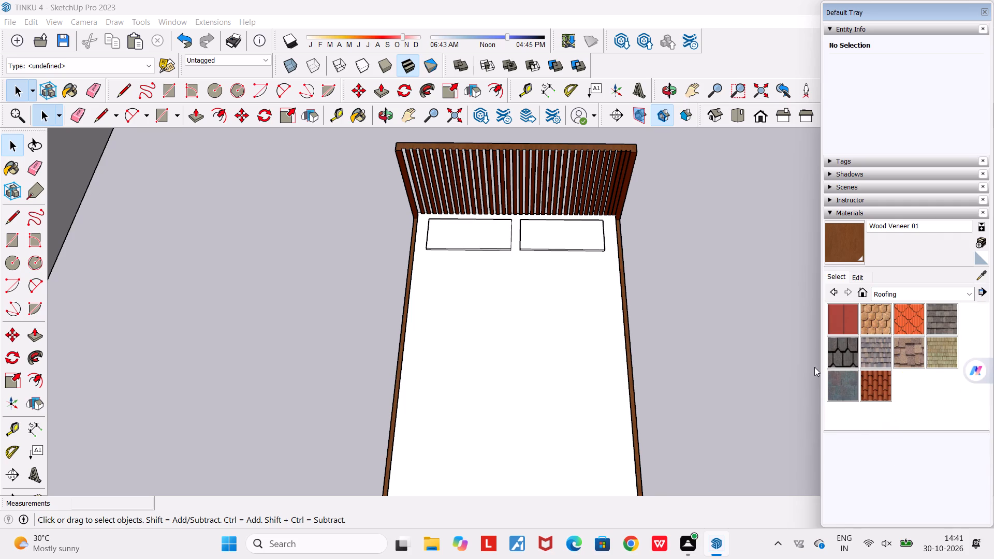
pyautogui.click(808, 358)
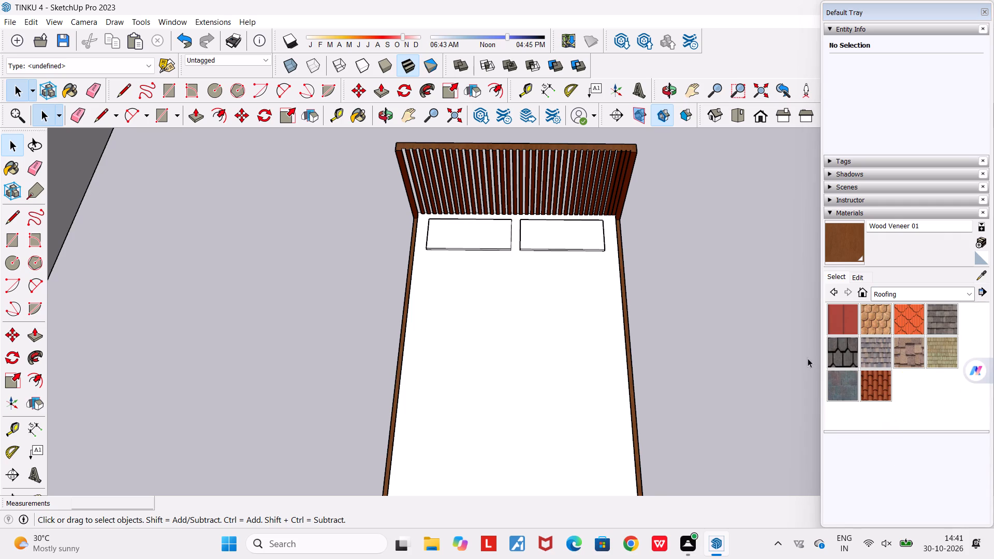
pyautogui.press('Escape')
# Examine the bed and the adjacent house from several angles, including its rooms, outer walls and underside.
pyautogui.scroll(-4, 808, 358)
pyautogui.moveTo(759, 376); pyautogui.dragTo(545, 191, button='middle')
pyautogui.scroll(-4, 544, 191)
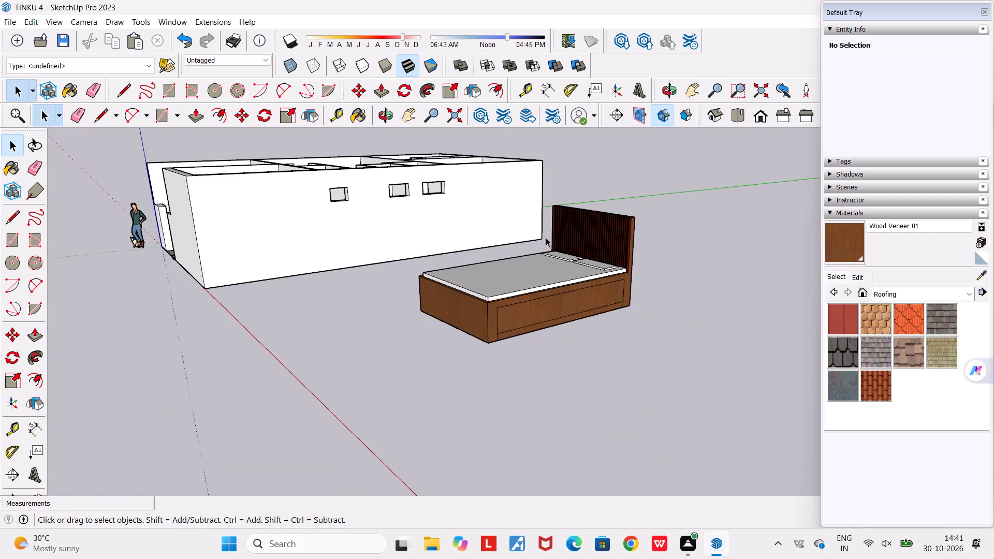
pyautogui.moveTo(515, 362); pyautogui.dragTo(714, 351, button='middle')
pyautogui.scroll(-4, 714, 351)
pyautogui.moveTo(635, 366); pyautogui.dragTo(374, 385, button='middle')
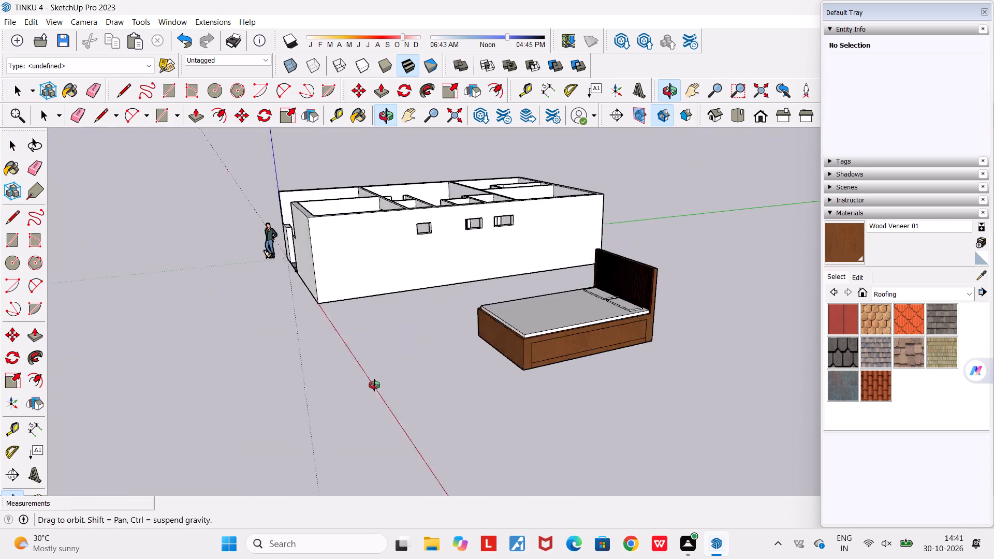
pyautogui.moveTo(374, 385); pyautogui.dragTo(356, 385, button='middle')
pyautogui.scroll(4, 462, 355)
pyautogui.moveTo(463, 387); pyautogui.dragTo(900, 416, button='middle')
pyautogui.scroll(-4, 900, 416)
pyautogui.moveTo(677, 423); pyautogui.dragTo(700, 419, button='middle')
pyautogui.scroll(-4, 700, 419)
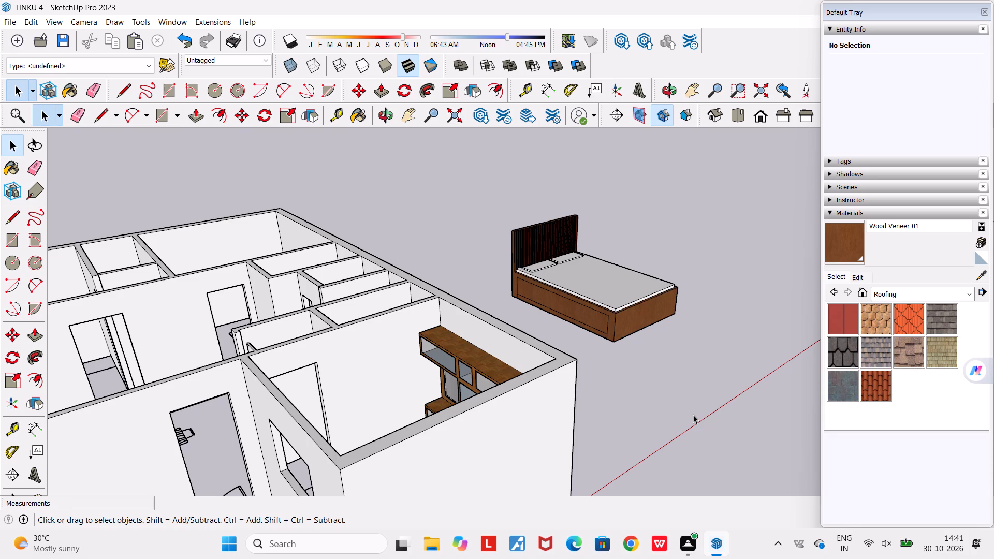
pyautogui.press('Escape')
pyautogui.scroll(-3, 681, 389)
pyautogui.moveTo(681, 389); pyautogui.dragTo(253, 394, button='middle')
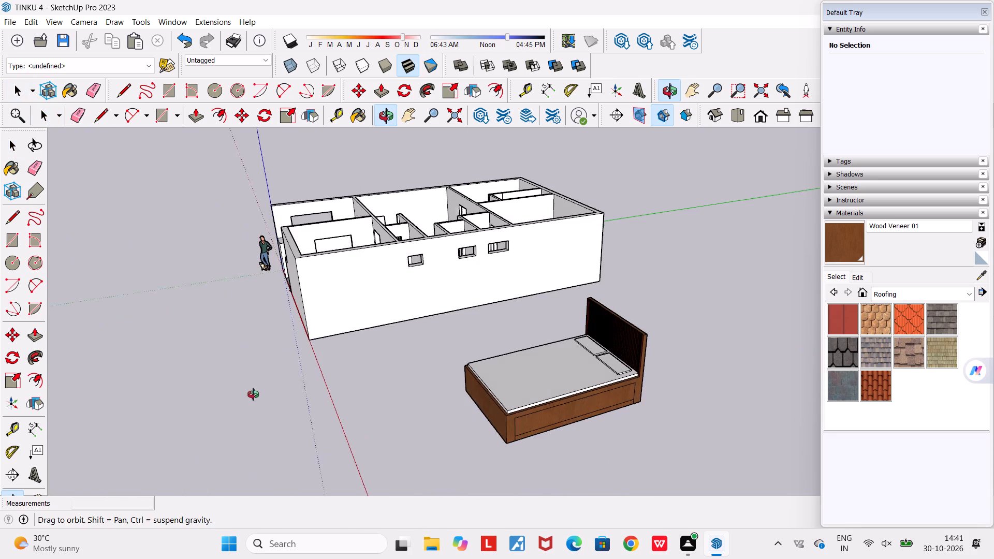
pyautogui.moveTo(253, 394); pyautogui.dragTo(256, 394, button='middle')
pyautogui.scroll(1, 392, 412)
pyautogui.moveTo(389, 409); pyautogui.dragTo(496, 272, button='middle')
pyautogui.scroll(-2, 496, 272)
pyautogui.moveTo(496, 273); pyautogui.dragTo(495, 293, button='middle')
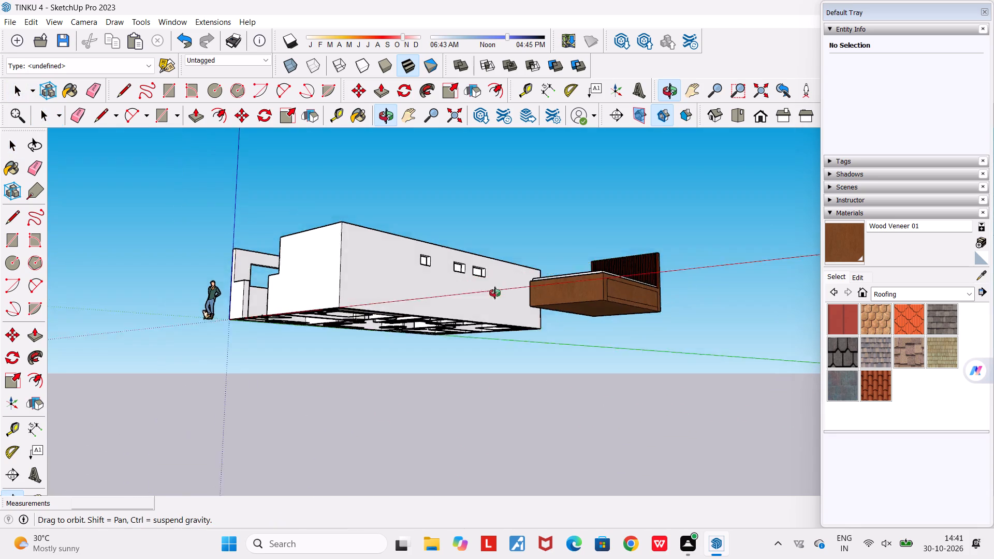
pyautogui.moveTo(495, 293); pyautogui.dragTo(797, 471, button='middle')
pyautogui.scroll(4, 678, 332)
pyautogui.moveTo(678, 332); pyautogui.dragTo(357, 383, button='middle')
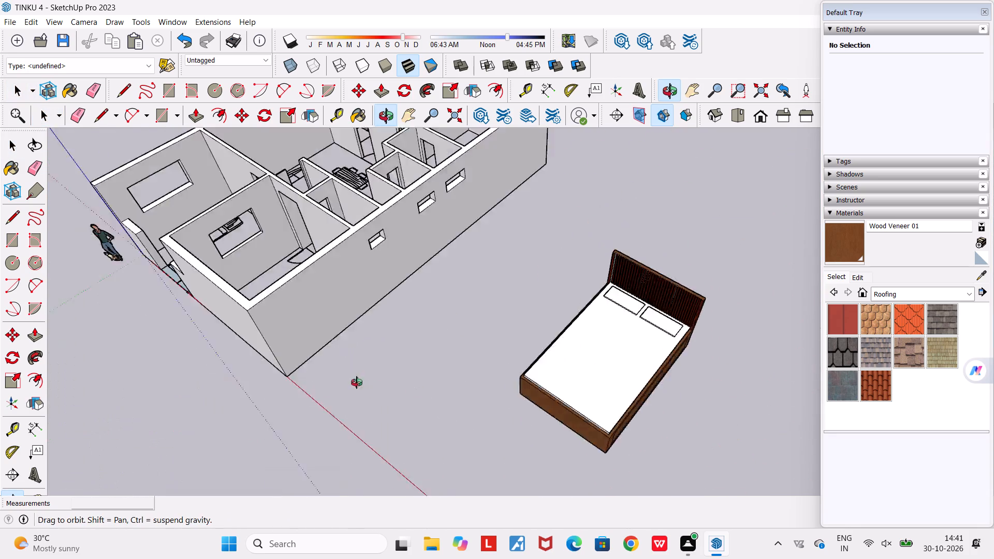
pyautogui.moveTo(357, 383); pyautogui.dragTo(356, 382, button='middle')
pyautogui.moveTo(432, 449); pyautogui.dragTo(460, 293, button='middle')
pyautogui.scroll(-9, 460, 293)
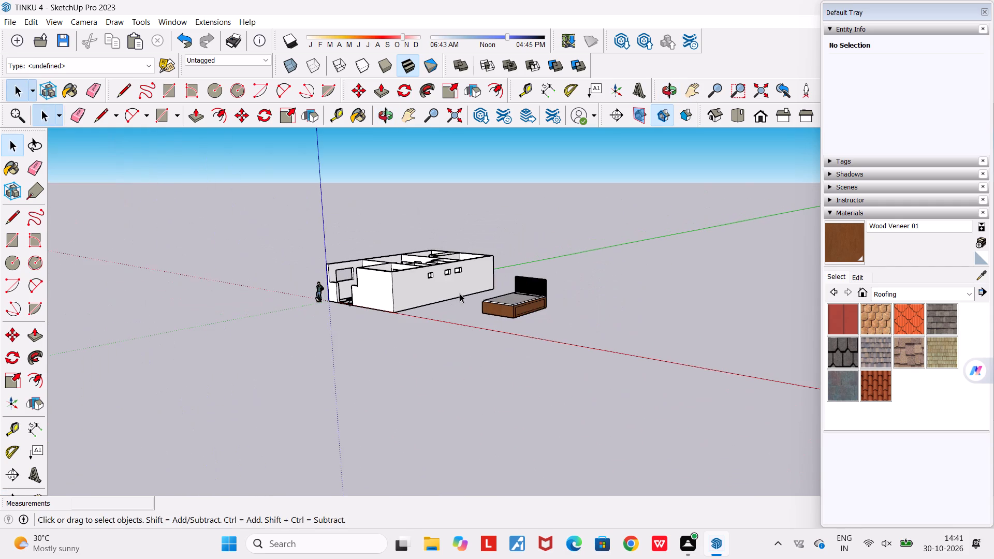
# Select the entire bed, including headboard, mattress and pillows, and make it a single component.
pyautogui.moveTo(471, 345); pyautogui.dragTo(744, 454, button='middle')
pyautogui.scroll(5, 676, 327)
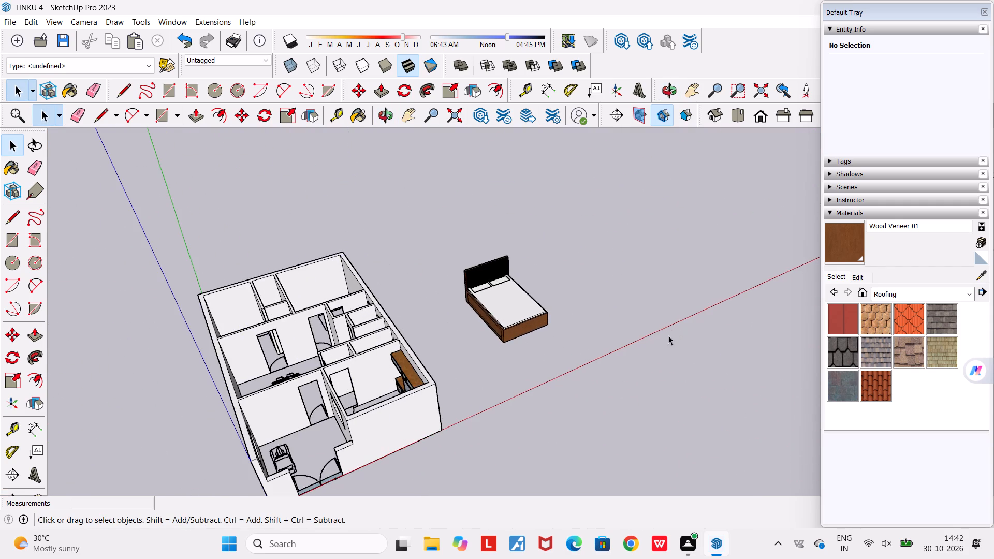
pyautogui.moveTo(668, 335); pyautogui.dragTo(770, 396, button='middle')
pyautogui.scroll(-5, 770, 396)
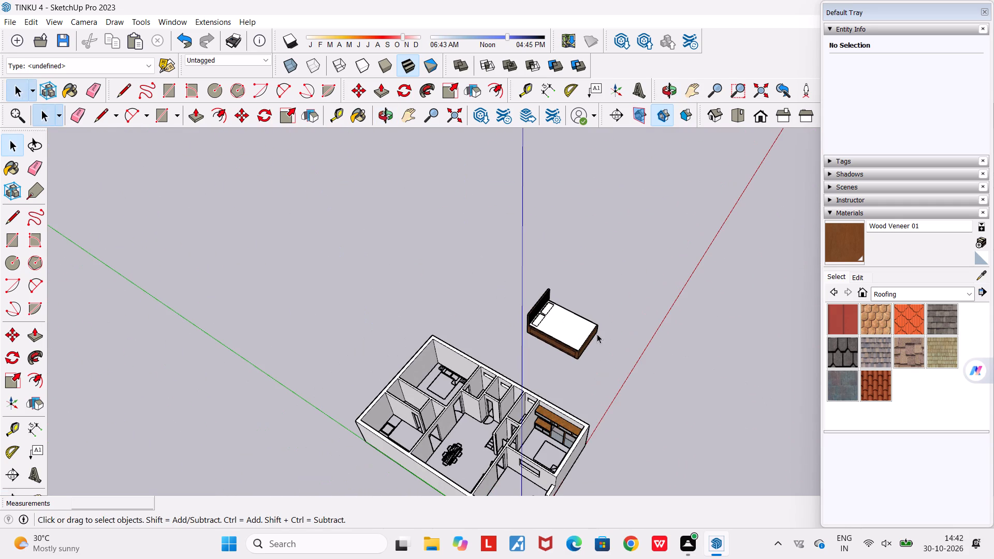
pyautogui.click(582, 343)
pyautogui.scroll(3, 582, 343)
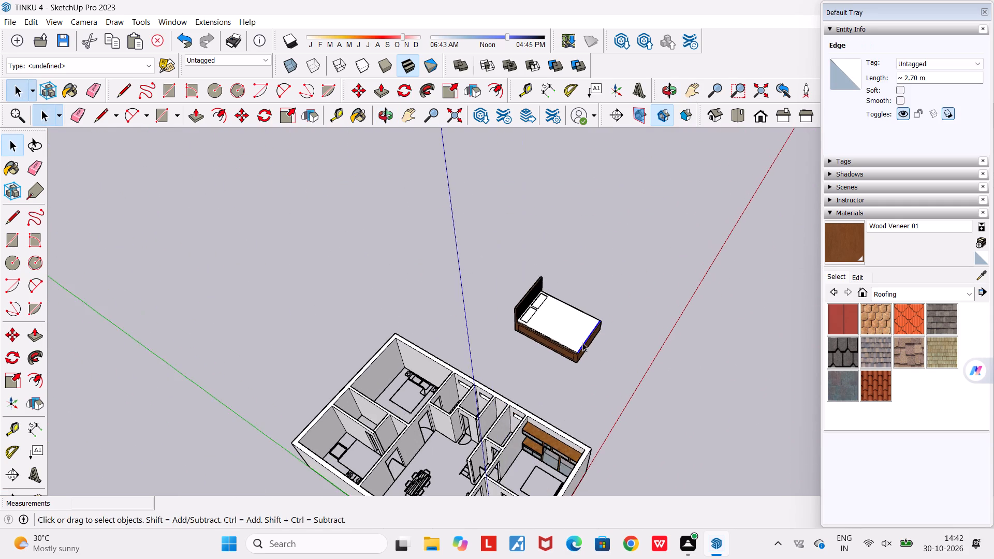
pyautogui.moveTo(463, 237); pyautogui.dragTo(636, 377)
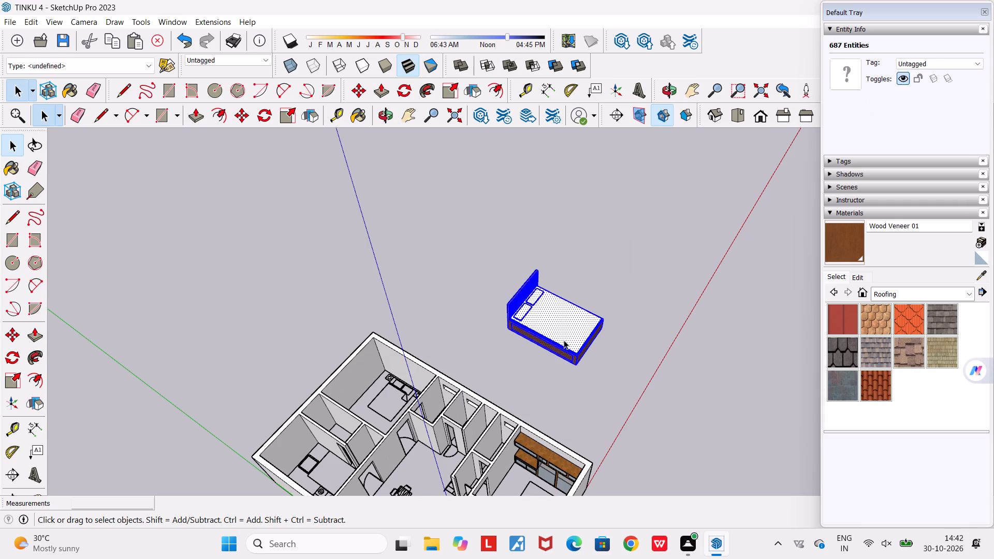
pyautogui.rightClick(564, 340)
pyautogui.click(636, 199)
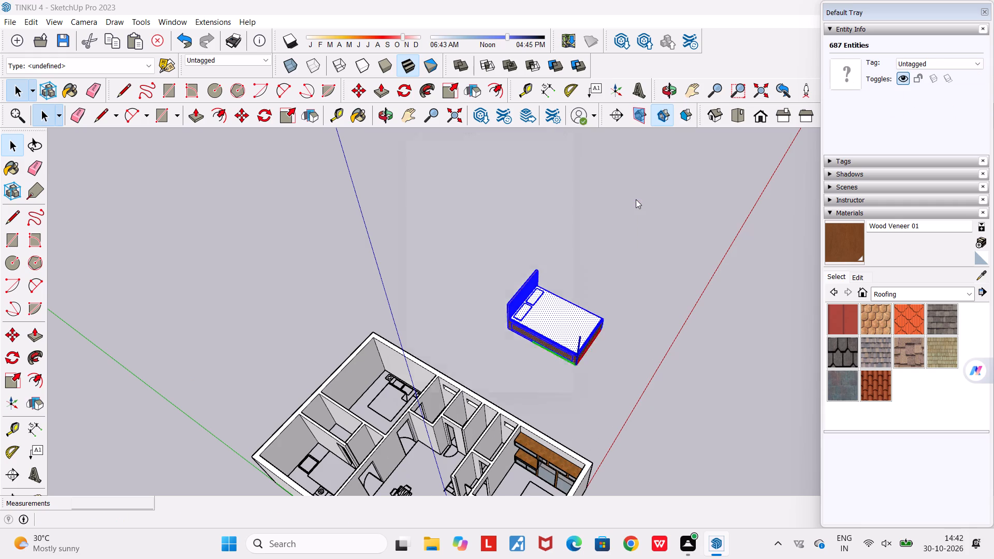
pyautogui.click(523, 407)
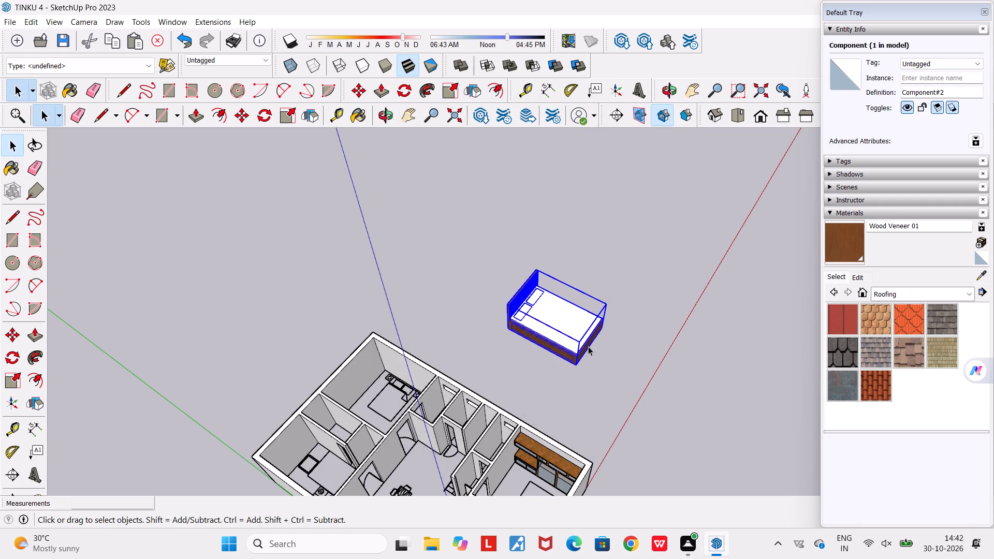
# Set the model to the standard top view, showing both the house plan and the bed component.
pyautogui.moveTo(419, 274); pyautogui.dragTo(392, 266, button='middle')
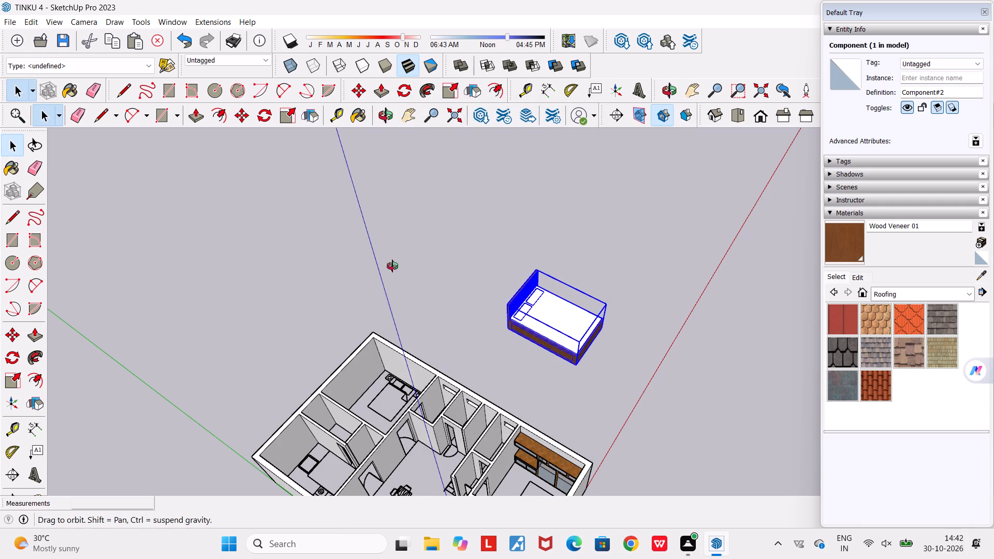
pyautogui.moveTo(392, 266); pyautogui.dragTo(195, 244, button='middle')
pyautogui.scroll(-4, 195, 244)
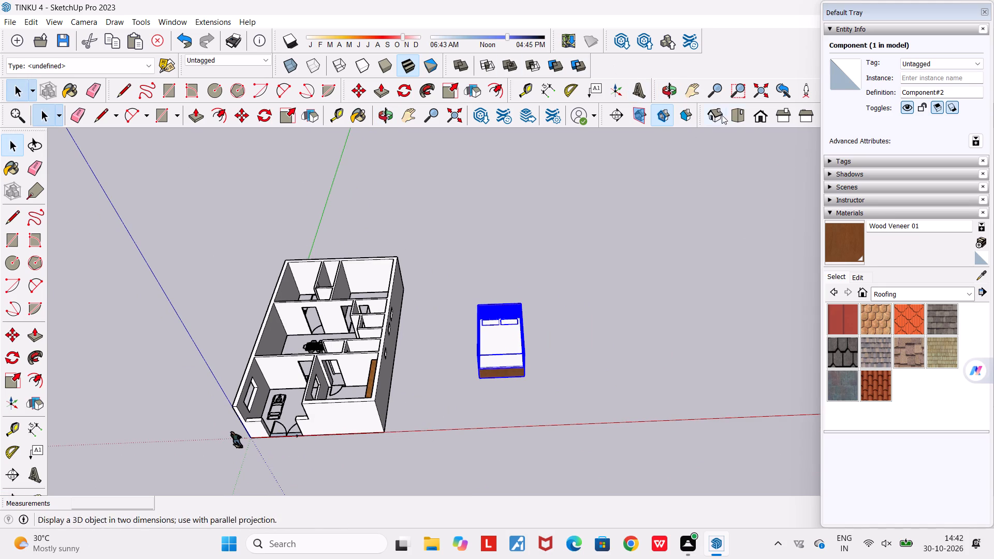
pyautogui.click(742, 112)
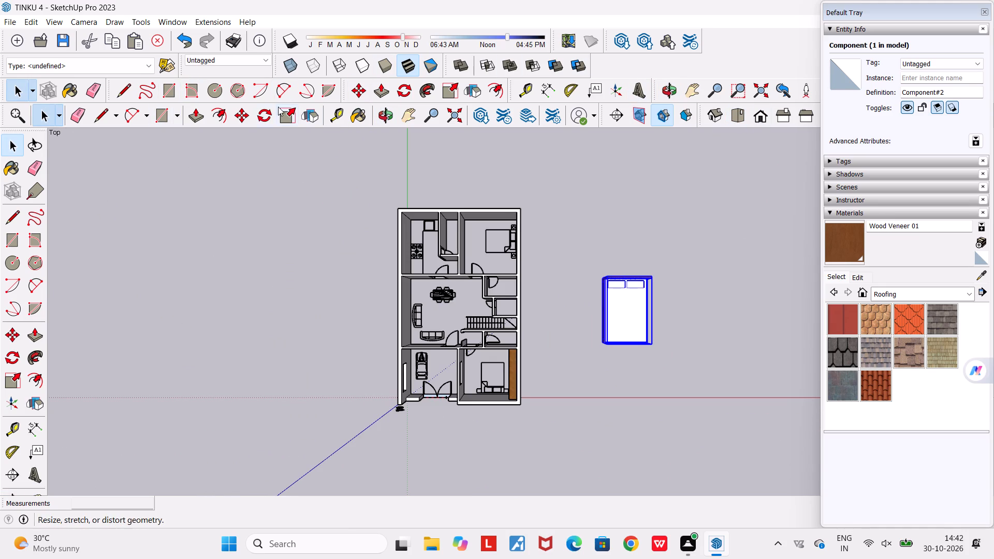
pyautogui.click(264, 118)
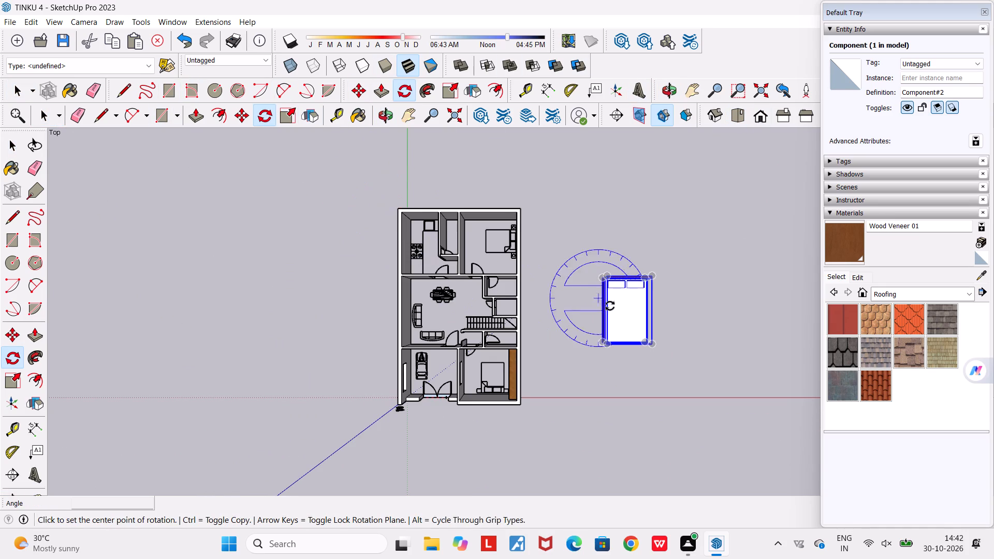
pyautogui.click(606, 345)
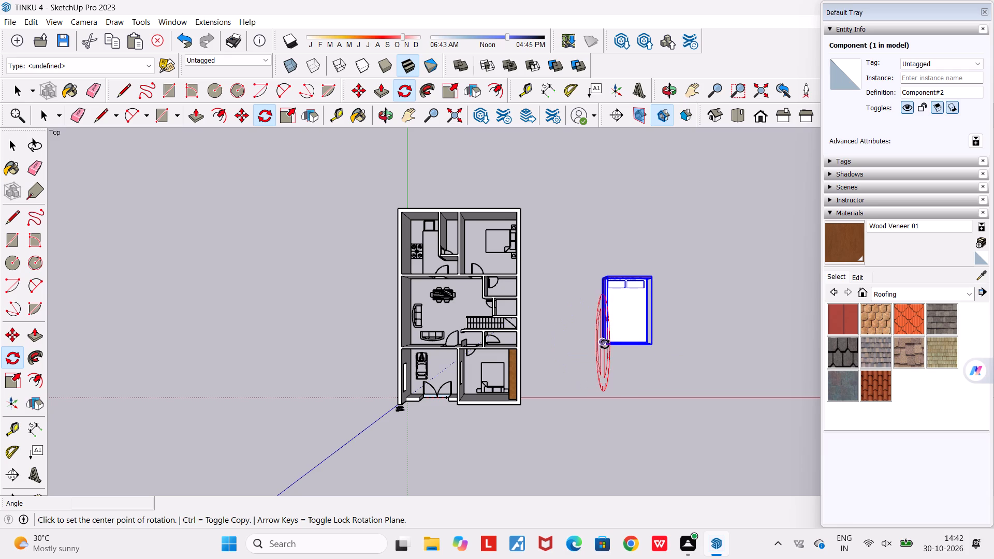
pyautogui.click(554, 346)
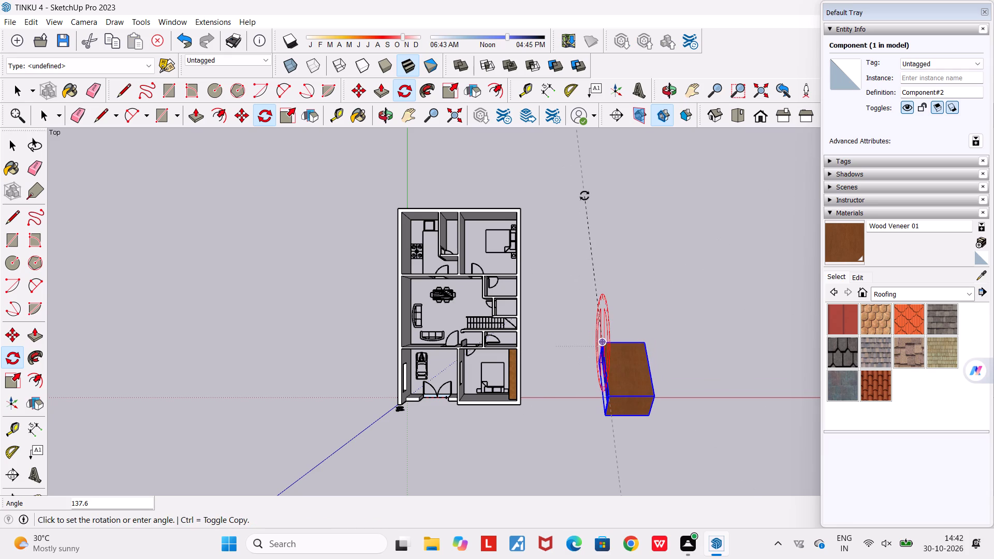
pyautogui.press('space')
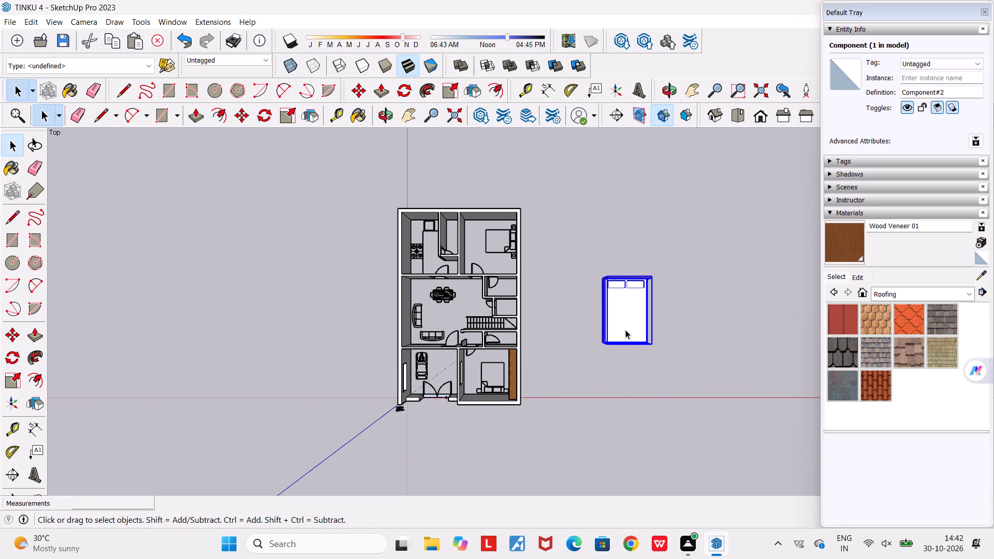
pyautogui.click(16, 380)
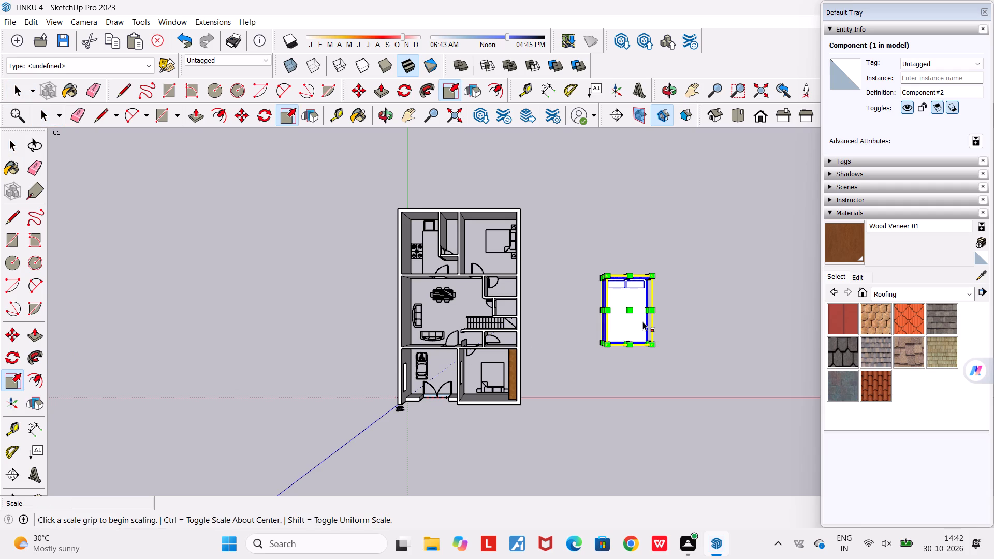
# Rotate the bed component 90 degrees in place so its headboard faces away from the house.
pyautogui.press('m')
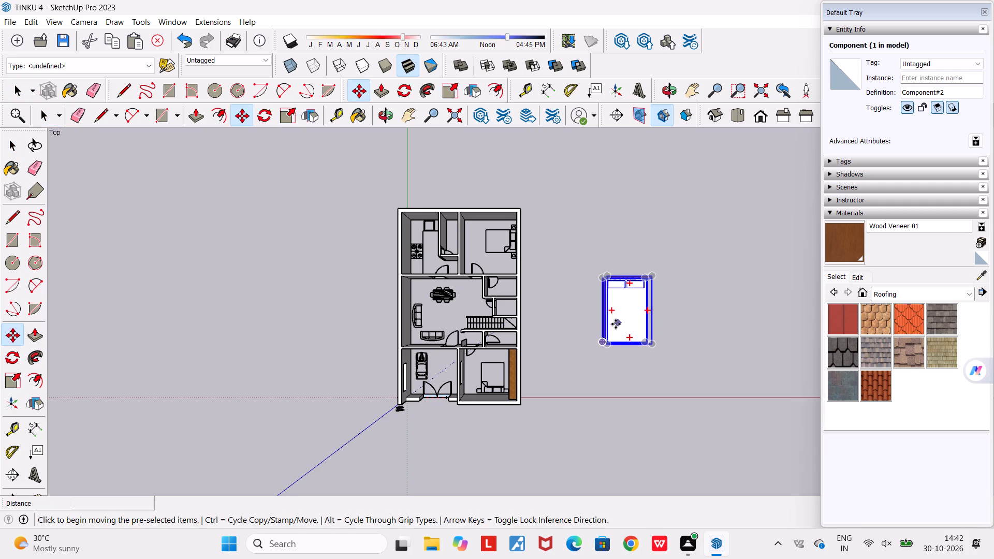
pyautogui.click(610, 311)
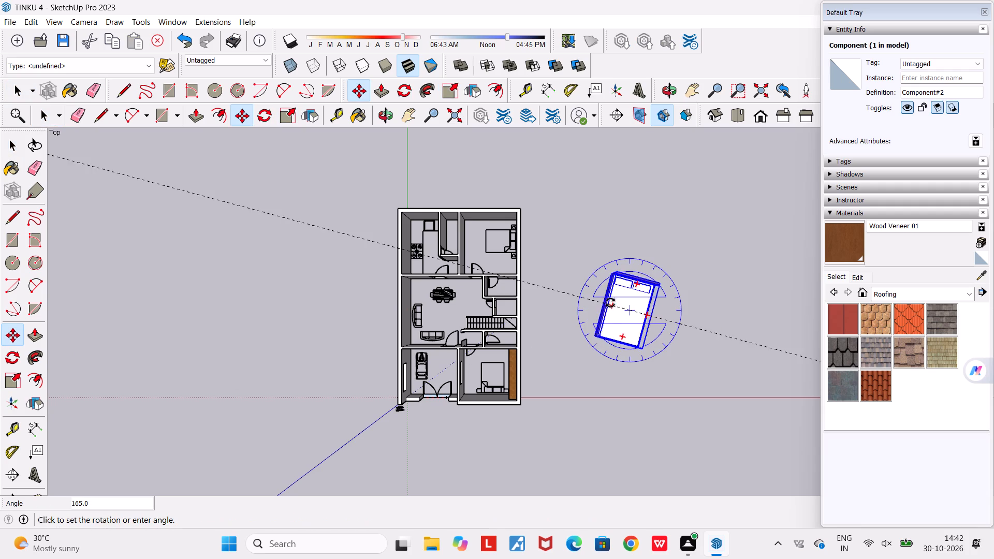
pyautogui.click(630, 243)
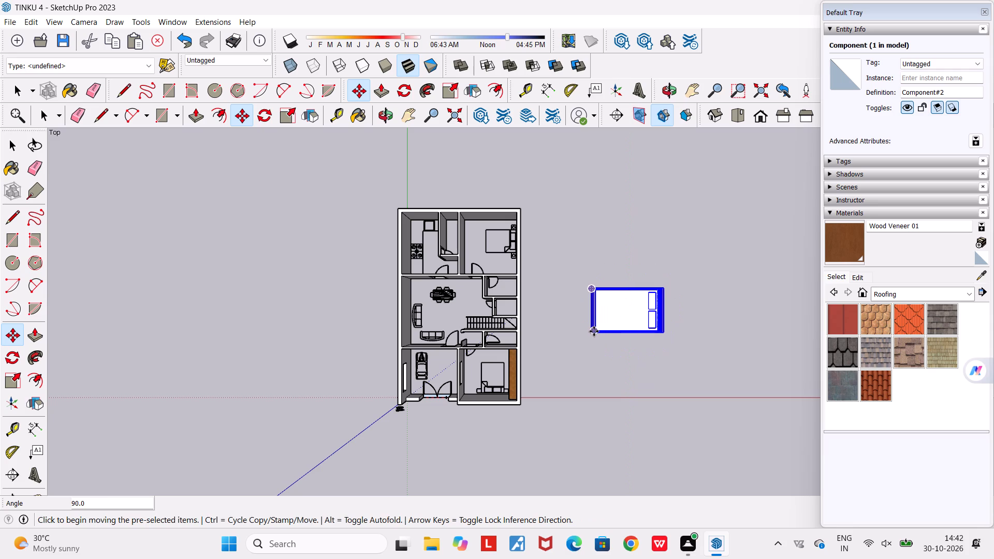
# Move the rotated bed by its foot-end corner about 9.38 m into the upper-right bedroom of the house plan.
pyautogui.click(594, 331)
pyautogui.scroll(10, 465, 278)
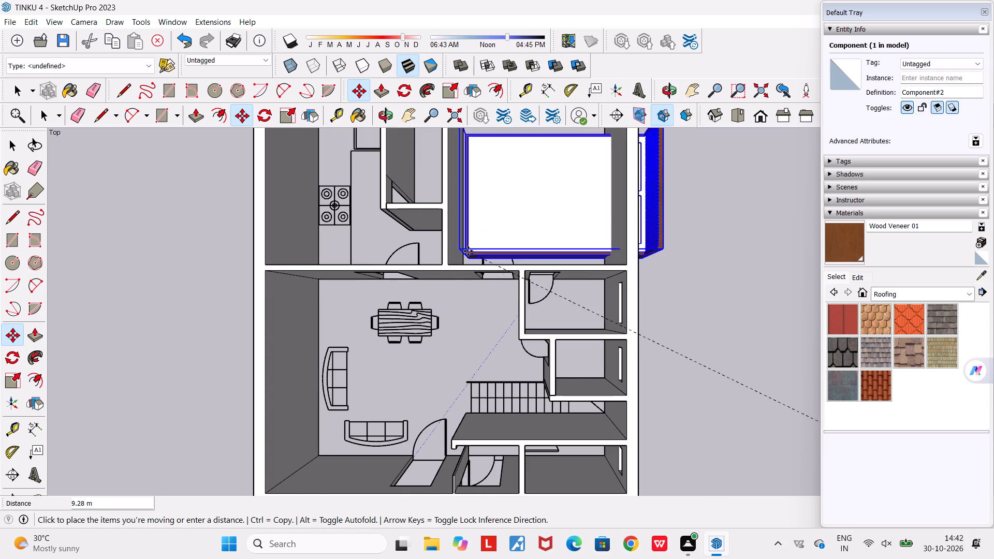
pyautogui.click(472, 239)
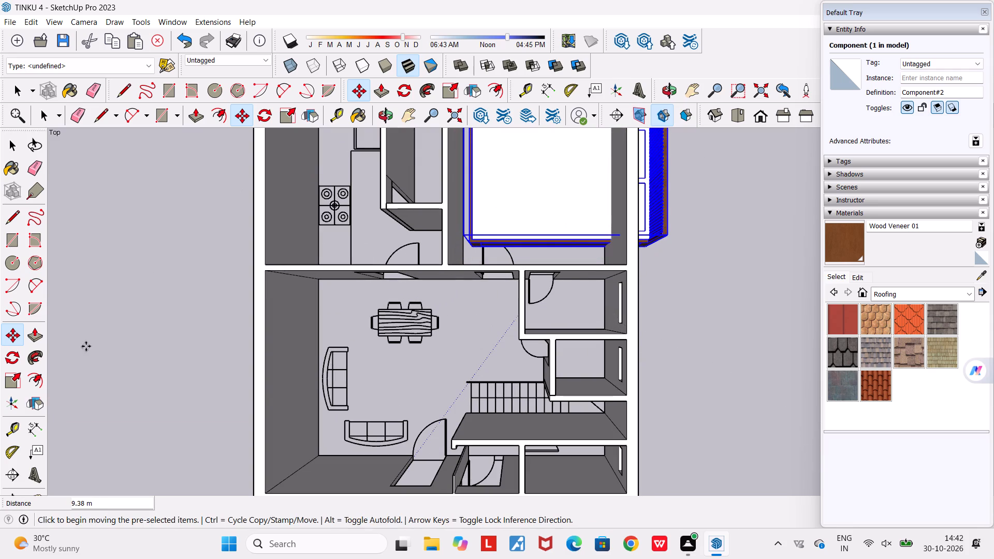
# Scale the bed narrower across its width from its long side nearest the bedroom doors.
pyautogui.click(13, 379)
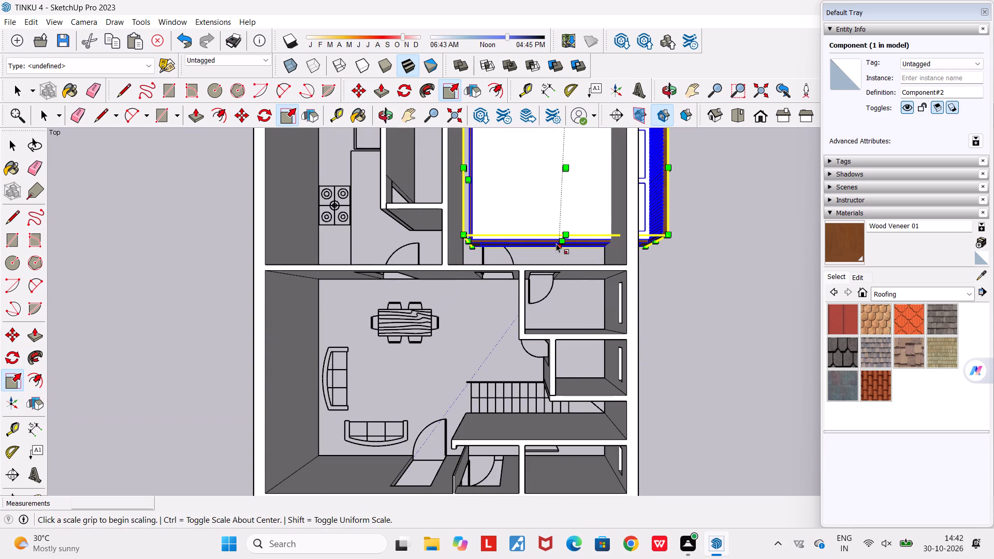
pyautogui.click(563, 246)
pyautogui.click(562, 205)
# Scale the bed's length from the headboard end to about 0.82 so the headboard sits inside the outer wall.
pyautogui.moveTo(560, 247); pyautogui.dragTo(484, 421, button='middle')
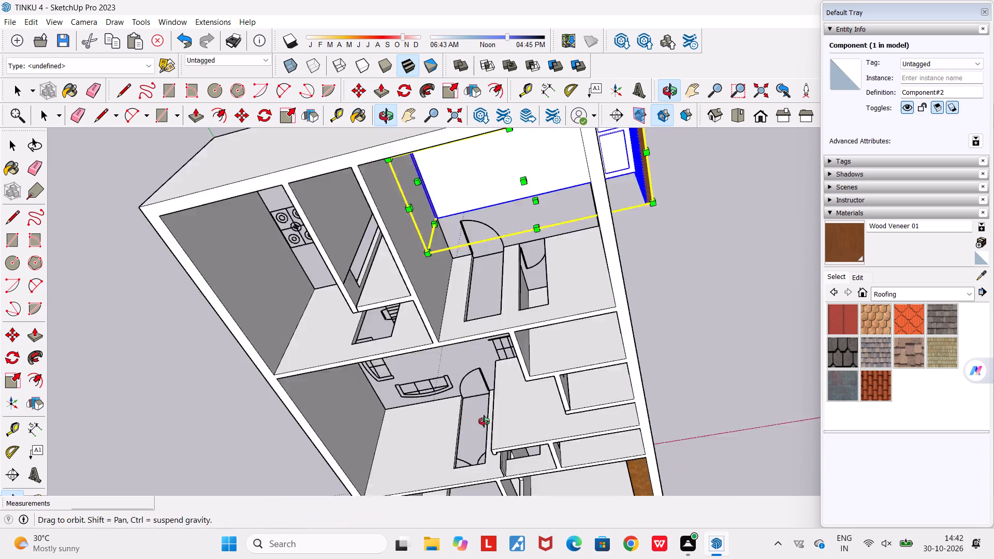
pyautogui.moveTo(484, 421); pyautogui.dragTo(485, 426, button='middle')
pyautogui.scroll(-1, 484, 411)
pyautogui.scroll(-4, 501, 285)
pyautogui.click(738, 114)
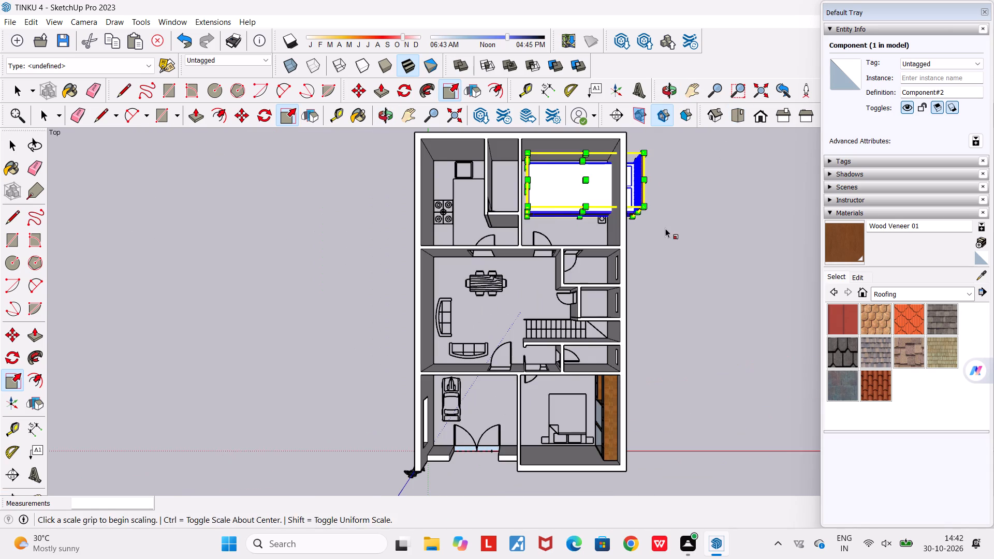
pyautogui.scroll(15, 641, 174)
pyautogui.moveTo(654, 212); pyautogui.dragTo(590, 188, button='middle')
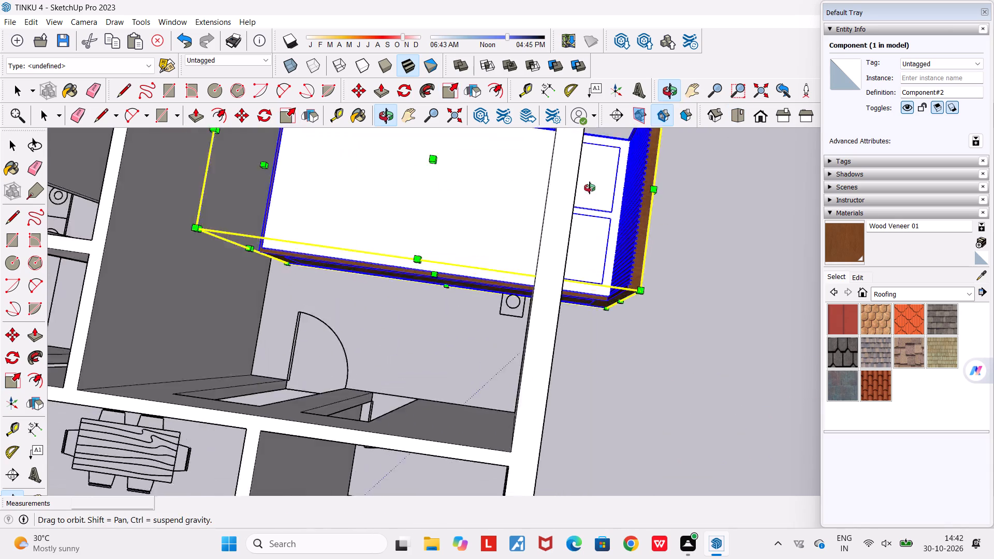
pyautogui.moveTo(590, 188); pyautogui.dragTo(509, 171, button='middle')
pyautogui.scroll(-6, 506, 169)
pyautogui.moveTo(554, 202); pyautogui.dragTo(492, 161, button='middle')
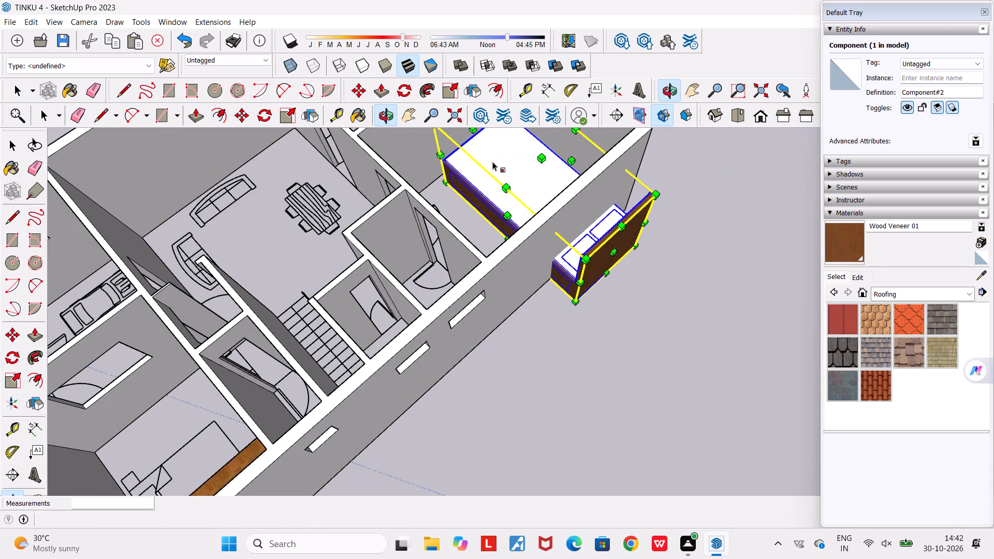
pyautogui.click(615, 257)
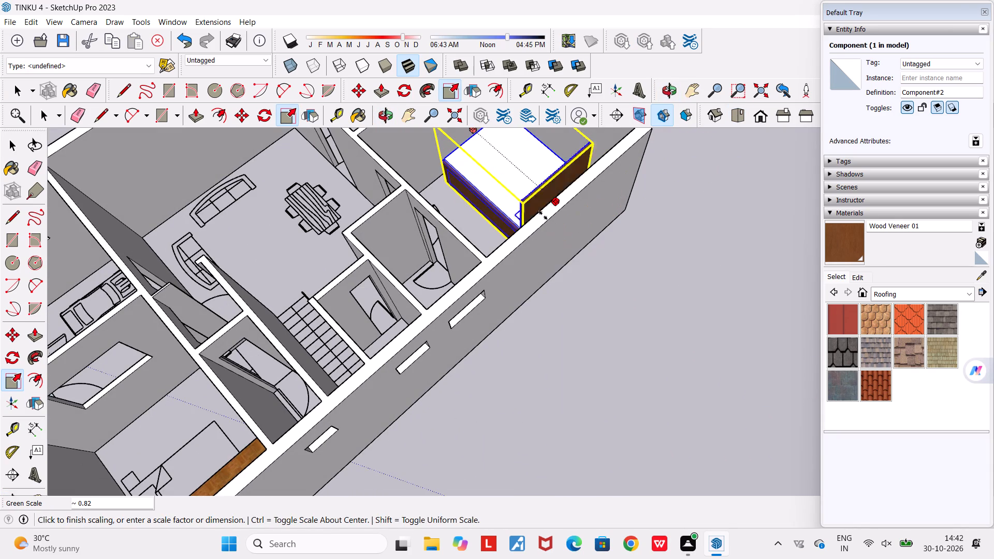
pyautogui.click(542, 214)
# Move the bed along the headboard wall toward the bedroom doors, uncovering the bedside table drawn on the floor.
pyautogui.moveTo(524, 243); pyautogui.dragTo(724, 281, button='middle')
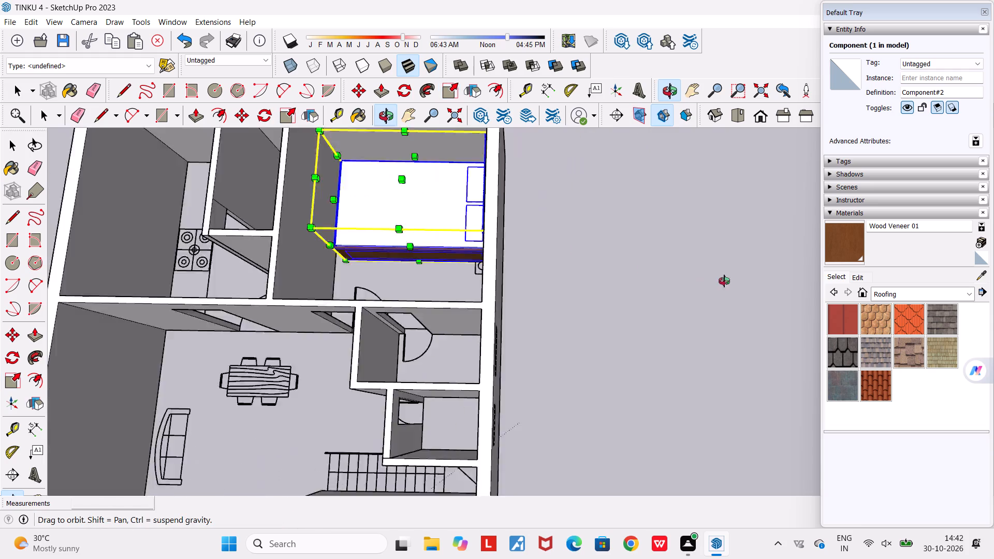
pyautogui.moveTo(724, 281); pyautogui.dragTo(879, 255, button='middle')
pyautogui.moveTo(533, 292); pyautogui.dragTo(712, 233, button='middle')
pyautogui.scroll(-4, 712, 233)
pyautogui.moveTo(523, 361); pyautogui.dragTo(579, 352, button='middle')
pyautogui.scroll(4, 553, 386)
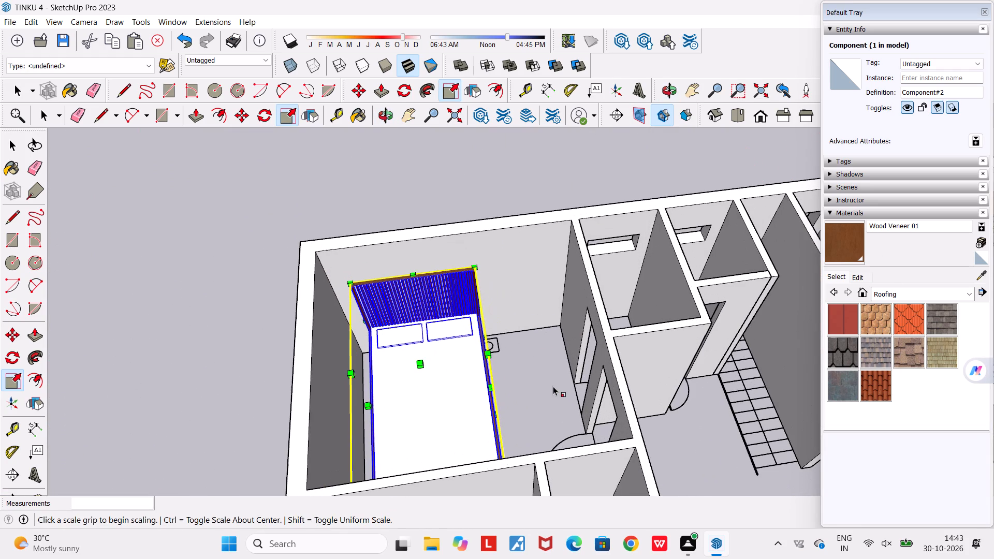
pyautogui.middleClick(486, 401)
pyautogui.scroll(-4, 487, 401)
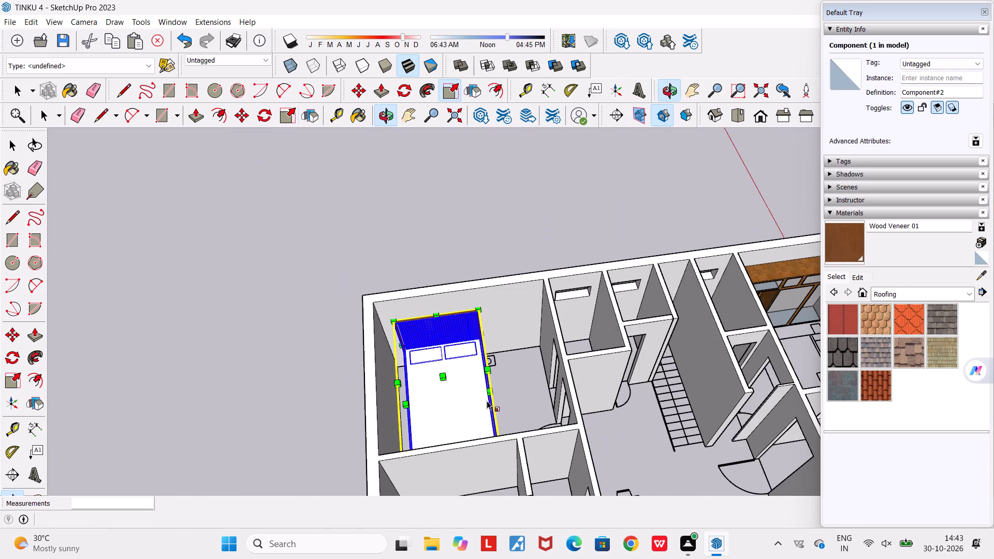
pyautogui.moveTo(472, 416); pyautogui.dragTo(209, 417, button='middle')
pyautogui.scroll(4, 384, 387)
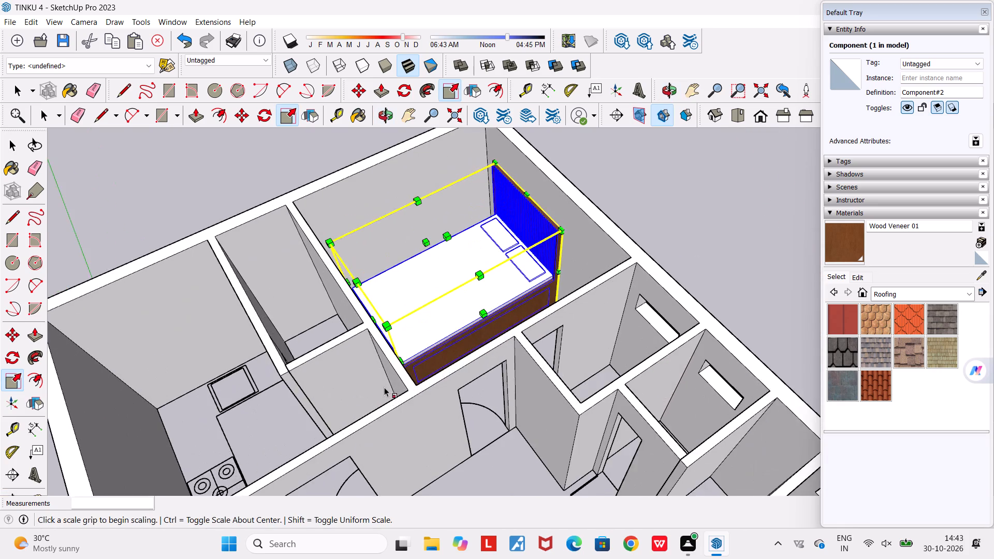
pyautogui.moveTo(384, 387); pyautogui.dragTo(396, 449, button='middle')
pyautogui.scroll(4, 525, 346)
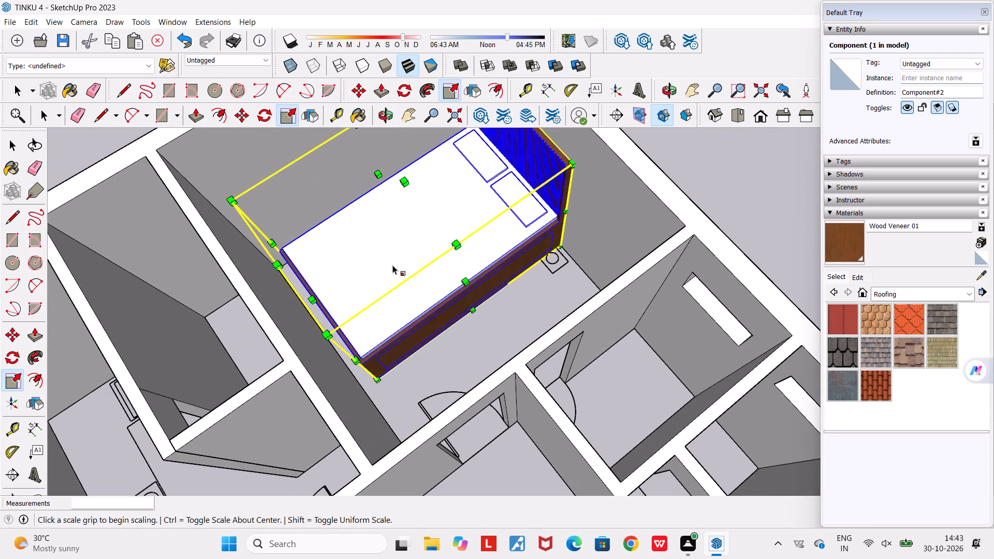
pyautogui.moveTo(392, 265); pyautogui.dragTo(790, 238, button='middle')
pyautogui.press('m')
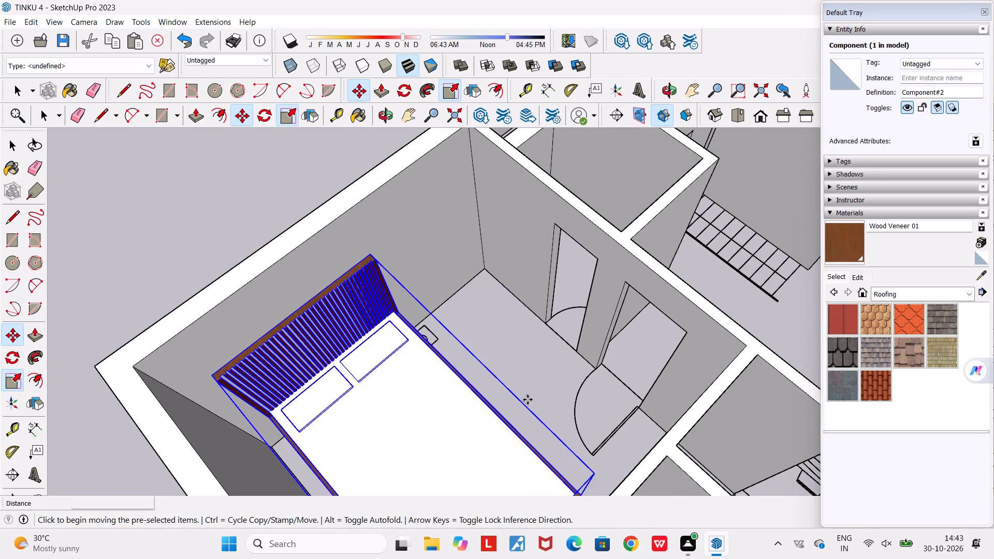
pyautogui.moveTo(494, 421); pyautogui.dragTo(318, 435, button='middle')
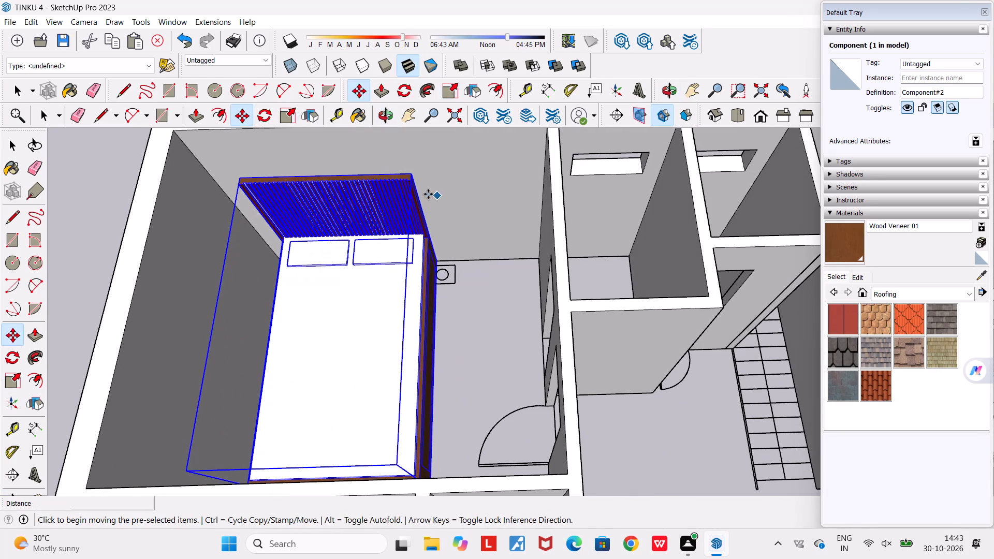
pyautogui.click(411, 176)
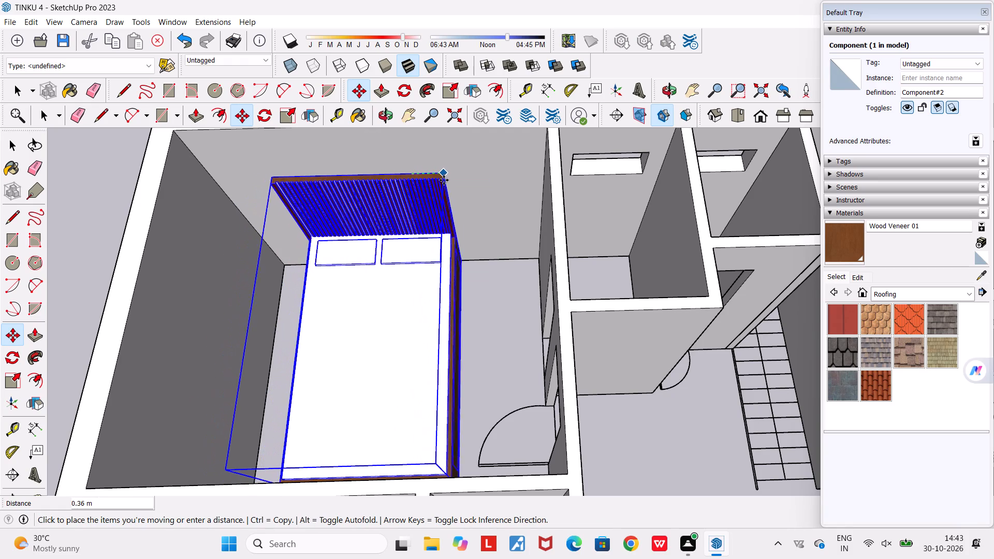
pyautogui.click(454, 180)
# Scale the bed down to 0.93 across its width and 0.65 along its length from the foot end.
pyautogui.moveTo(425, 223); pyautogui.dragTo(433, 217, button='middle')
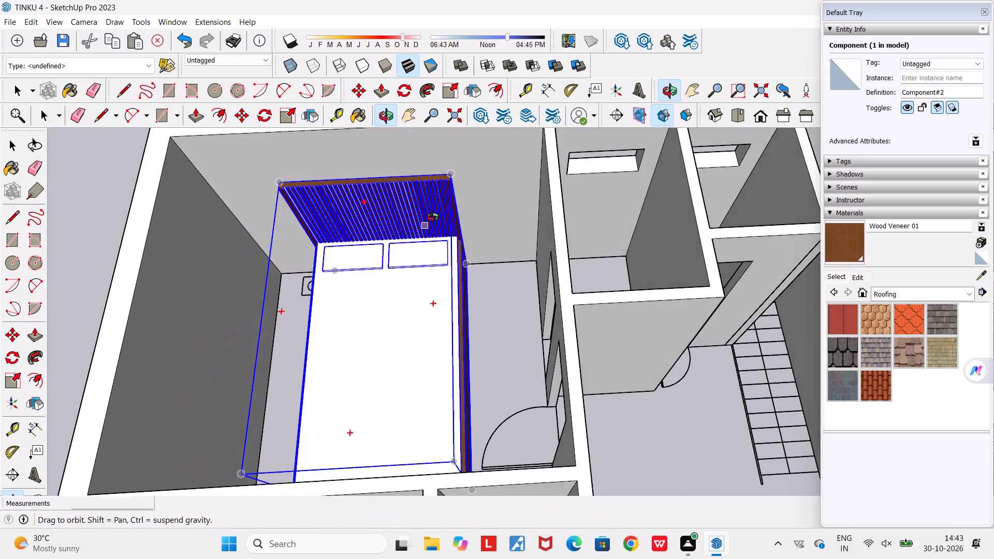
pyautogui.moveTo(433, 217); pyautogui.dragTo(135, 70, button='middle')
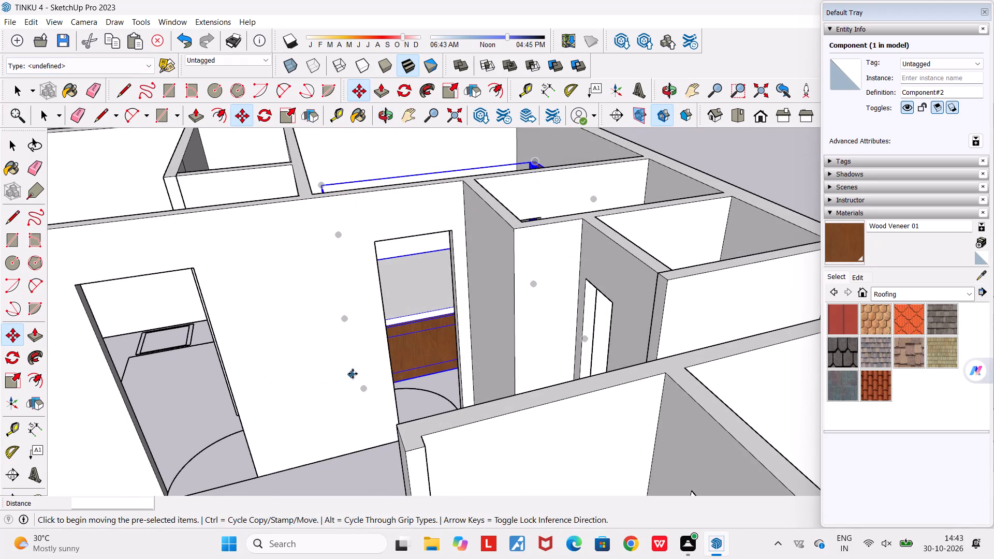
pyautogui.scroll(6, 406, 335)
pyautogui.moveTo(424, 383); pyautogui.dragTo(447, 447, button='middle')
pyautogui.scroll(-10, 447, 447)
pyautogui.moveTo(451, 413); pyautogui.dragTo(697, 511, button='middle')
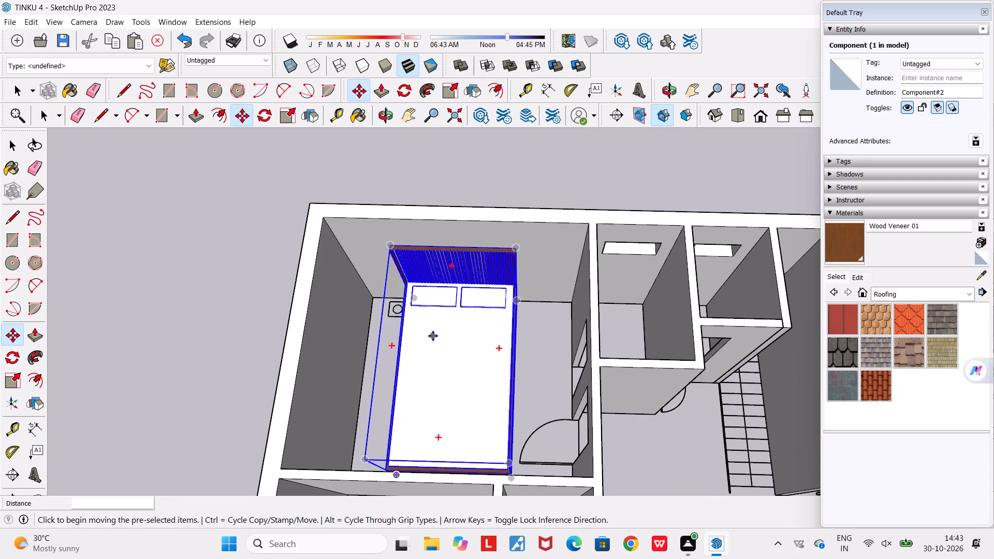
pyautogui.scroll(-2, 447, 387)
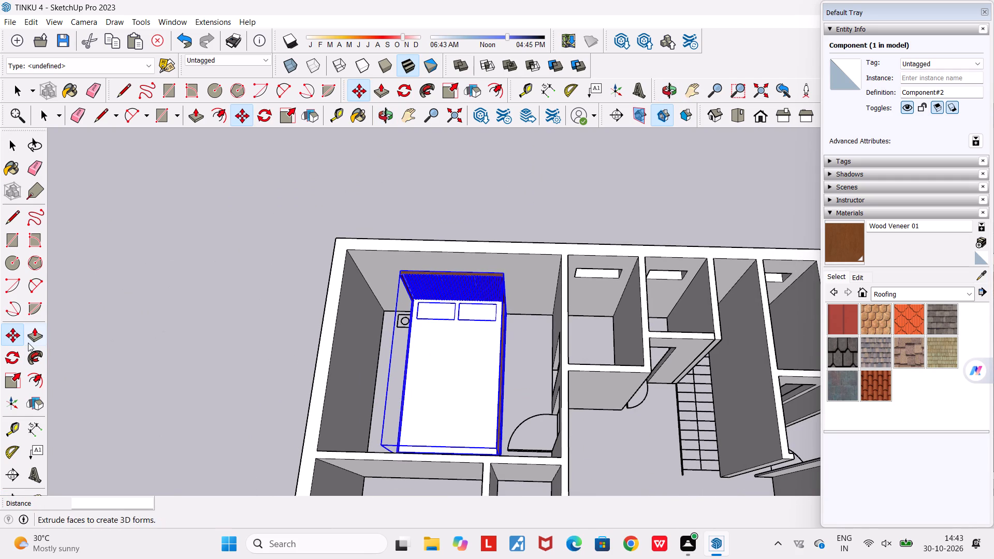
pyautogui.click(12, 373)
pyautogui.scroll(3, 493, 379)
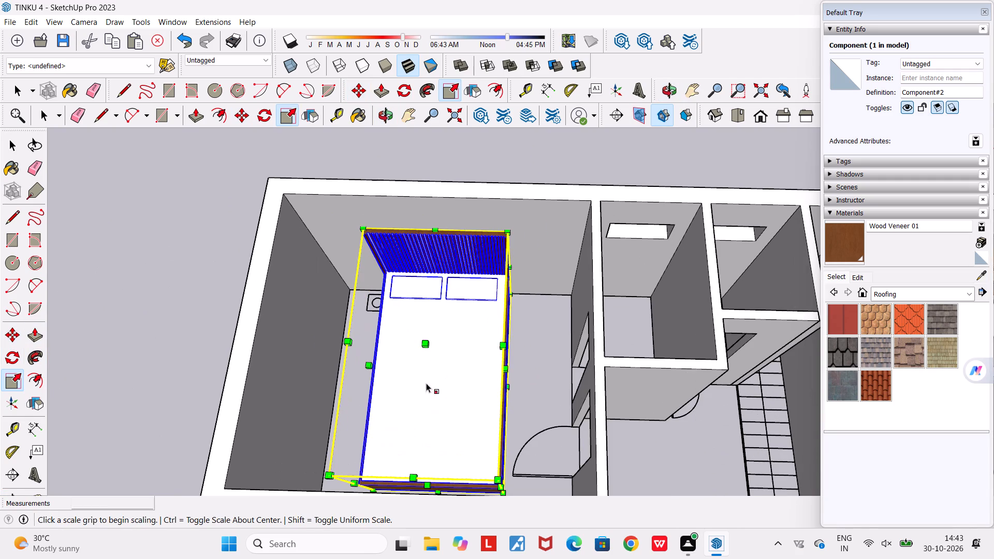
pyautogui.click(369, 367)
pyautogui.click(378, 371)
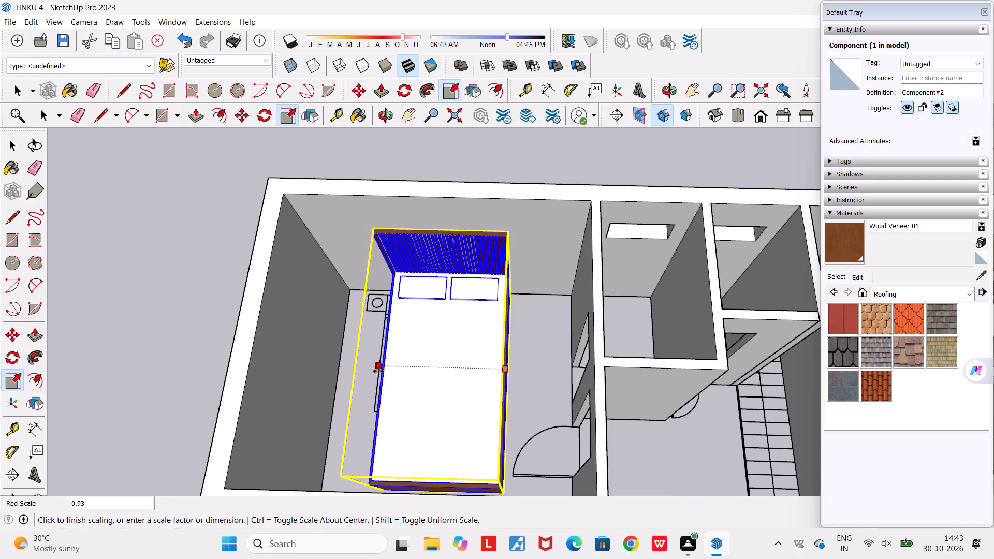
pyautogui.click(435, 487)
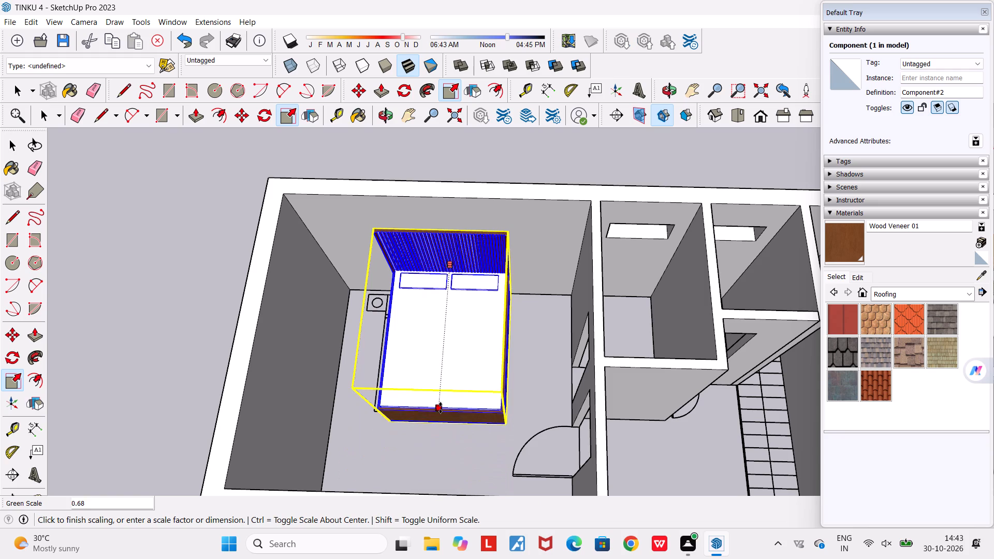
pyautogui.click(431, 399)
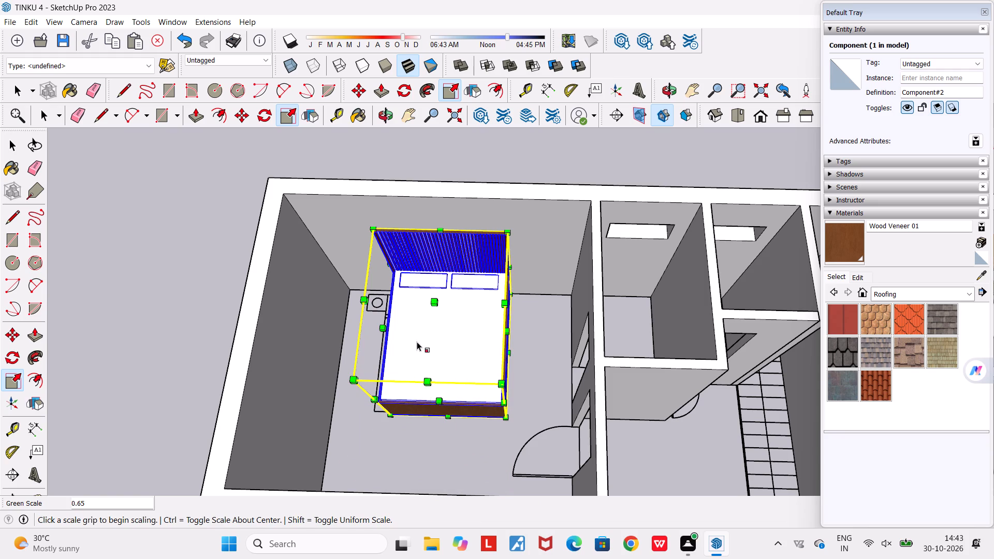
# Scale the bed slightly narrower again from the long side next to the bedside table.
pyautogui.moveTo(415, 348); pyautogui.dragTo(497, 327, button='middle')
pyautogui.scroll(2, 498, 334)
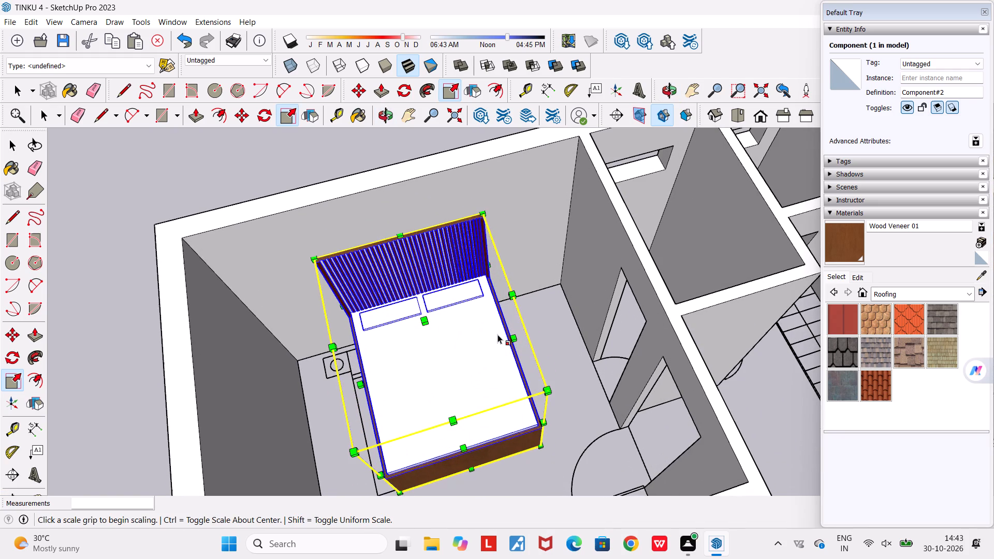
pyautogui.moveTo(479, 361); pyautogui.dragTo(520, 333, button='middle')
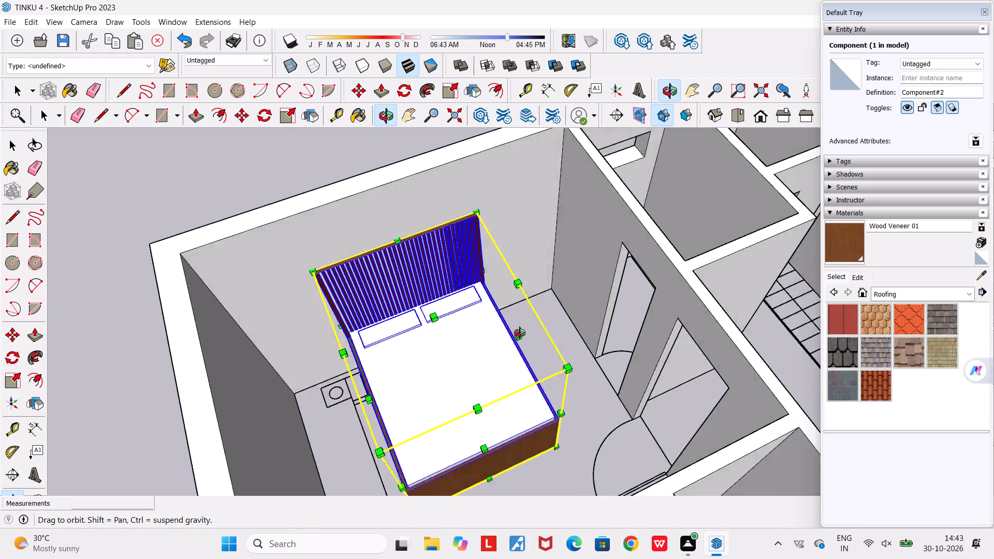
pyautogui.moveTo(520, 333); pyautogui.dragTo(602, 318, button='middle')
pyautogui.scroll(-3, 603, 318)
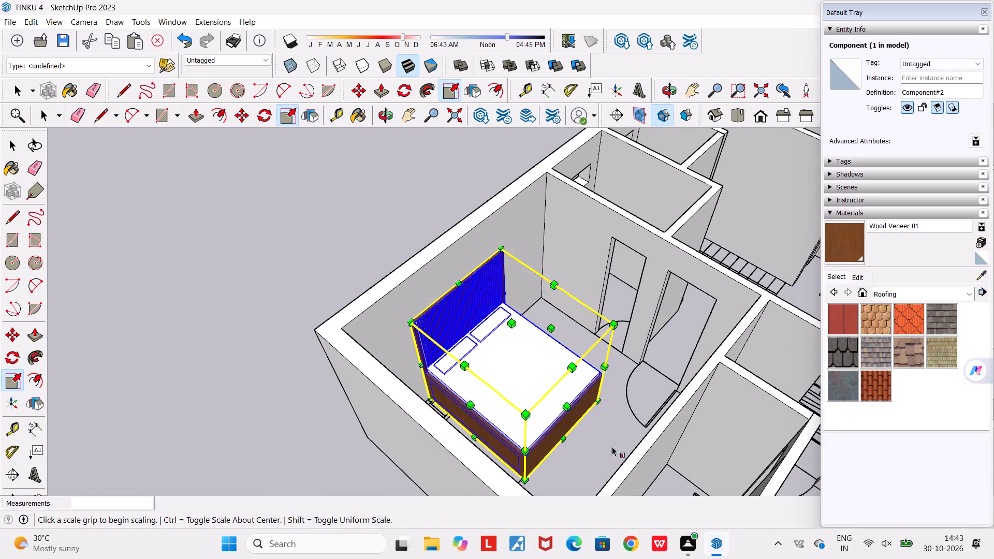
pyautogui.click(465, 409)
pyautogui.click(478, 395)
# Scale the bed's height down to 0.83 from the top of its bounding box.
pyautogui.moveTo(467, 417); pyautogui.dragTo(457, 417, button='middle')
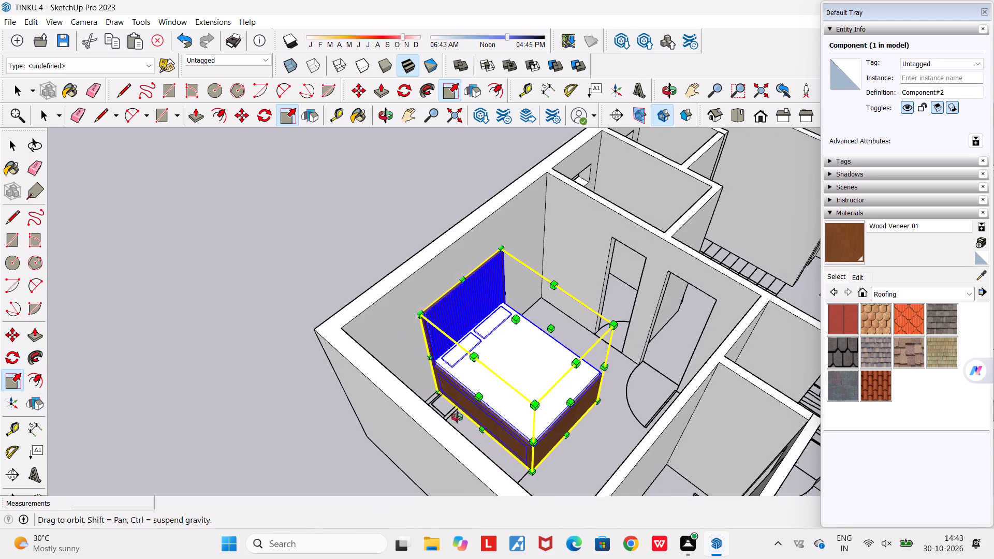
pyautogui.moveTo(457, 417); pyautogui.dragTo(296, 445, button='middle')
pyautogui.scroll(4, 463, 433)
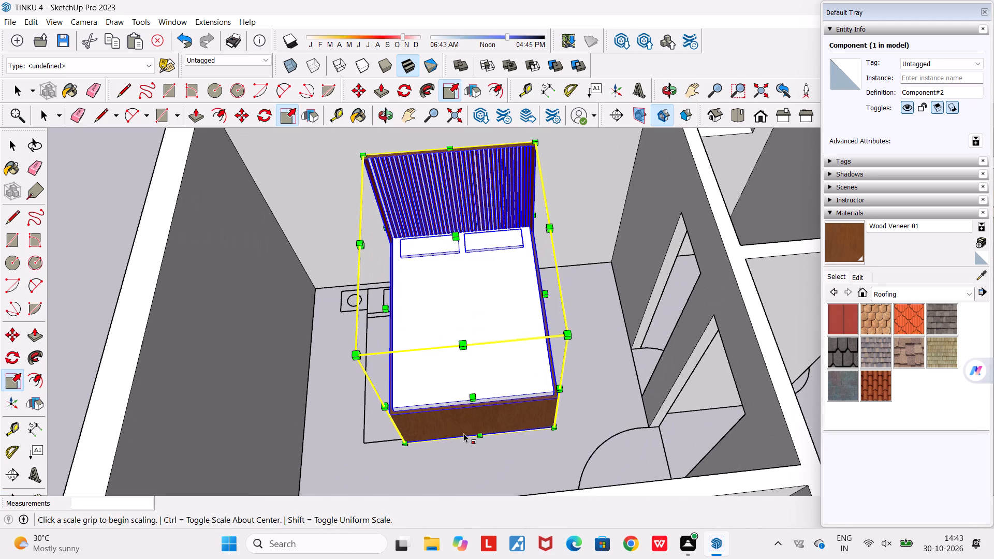
pyautogui.click(457, 234)
pyautogui.click(457, 261)
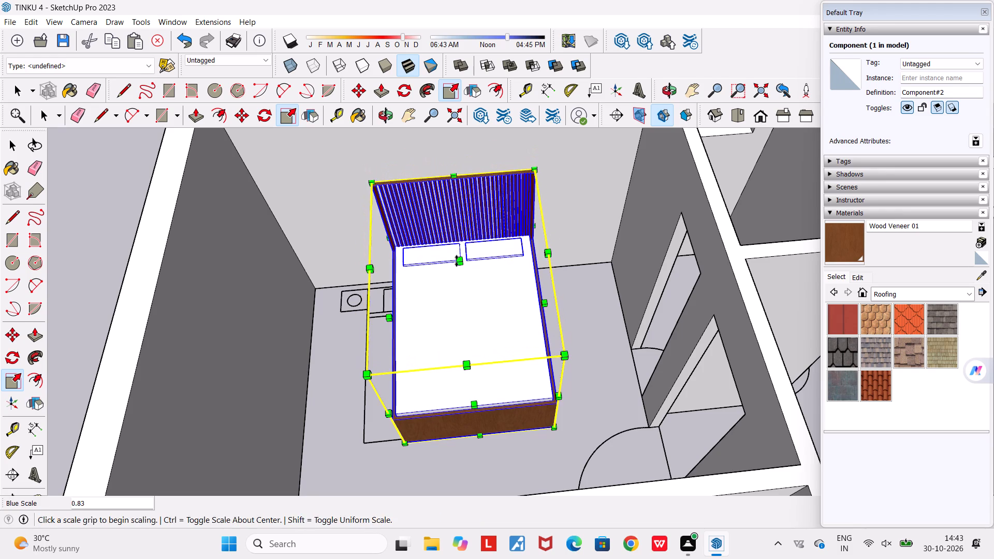
# Scale the bed's height down to 0.89 from the top centre of its bounding box.
pyautogui.moveTo(454, 295); pyautogui.dragTo(235, 155, button='middle')
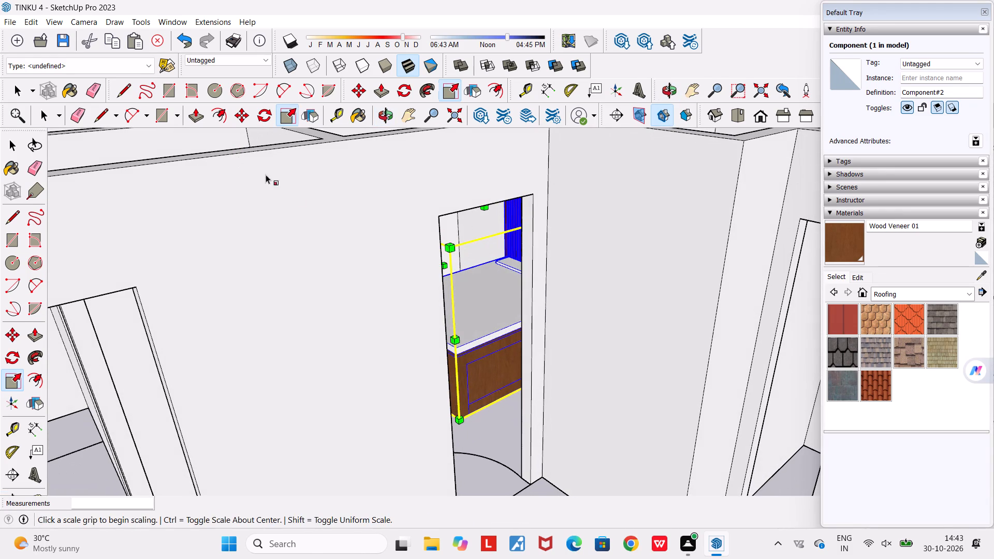
pyautogui.moveTo(453, 248); pyautogui.dragTo(472, 174, button='middle')
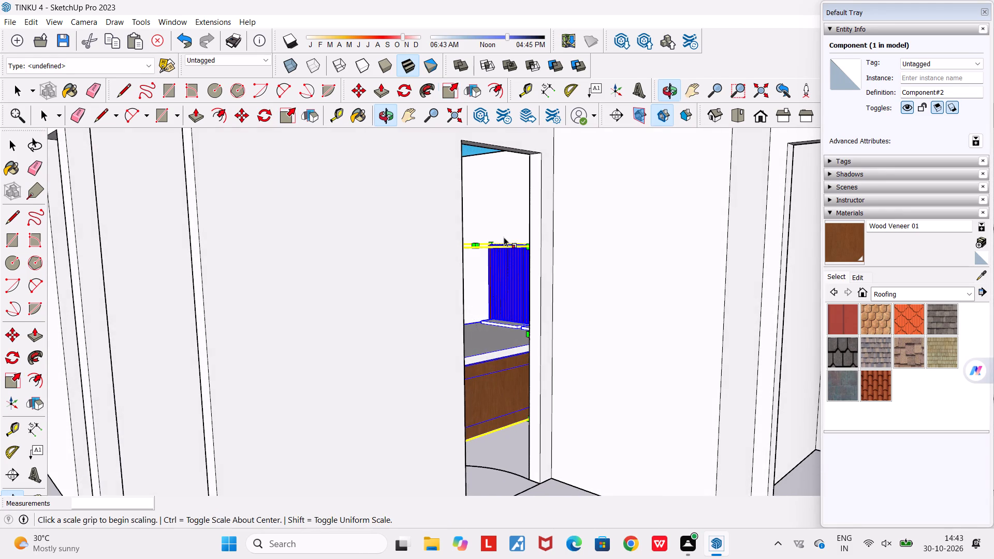
pyautogui.scroll(5, 481, 248)
pyautogui.click(465, 247)
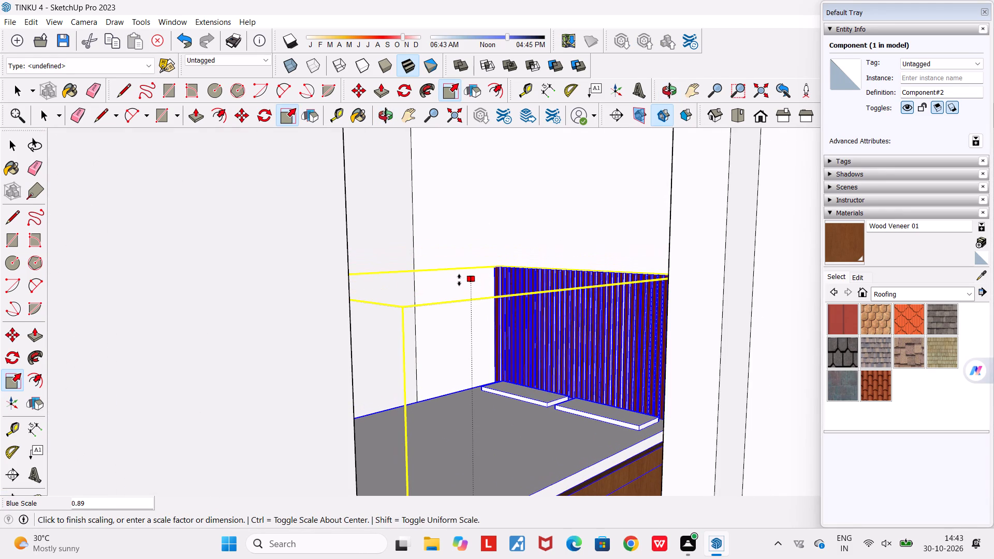
pyautogui.click(459, 280)
# Scale the bed's height down slightly more from the top centre of its bounding box.
pyautogui.moveTo(459, 324); pyautogui.dragTo(426, 336, button='middle')
pyautogui.scroll(-9, 426, 336)
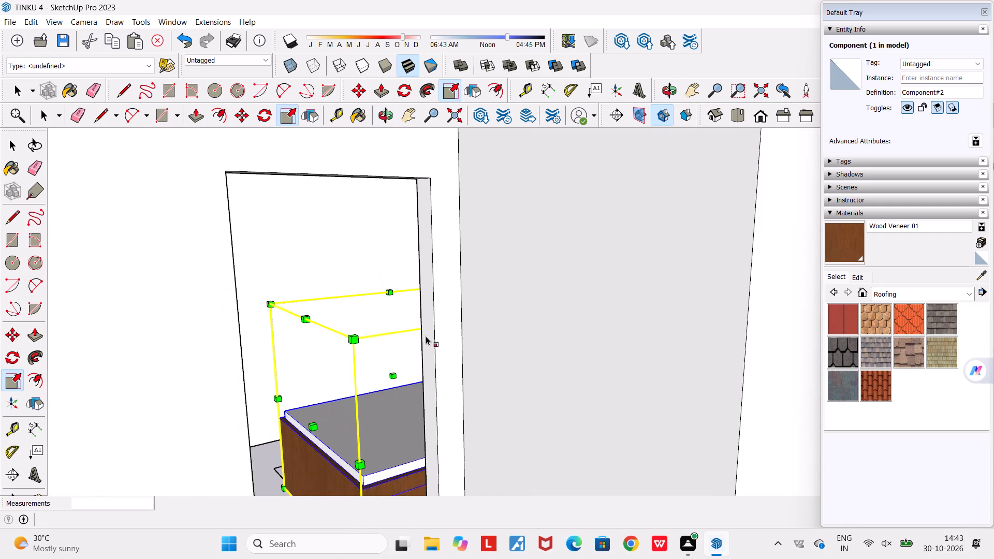
pyautogui.moveTo(423, 339); pyautogui.dragTo(505, 388, button='middle')
pyautogui.scroll(-4, 507, 388)
pyautogui.moveTo(474, 369); pyautogui.dragTo(484, 489, button='middle')
pyautogui.moveTo(403, 293); pyautogui.dragTo(578, 290, button='middle')
pyautogui.scroll(-1, 578, 290)
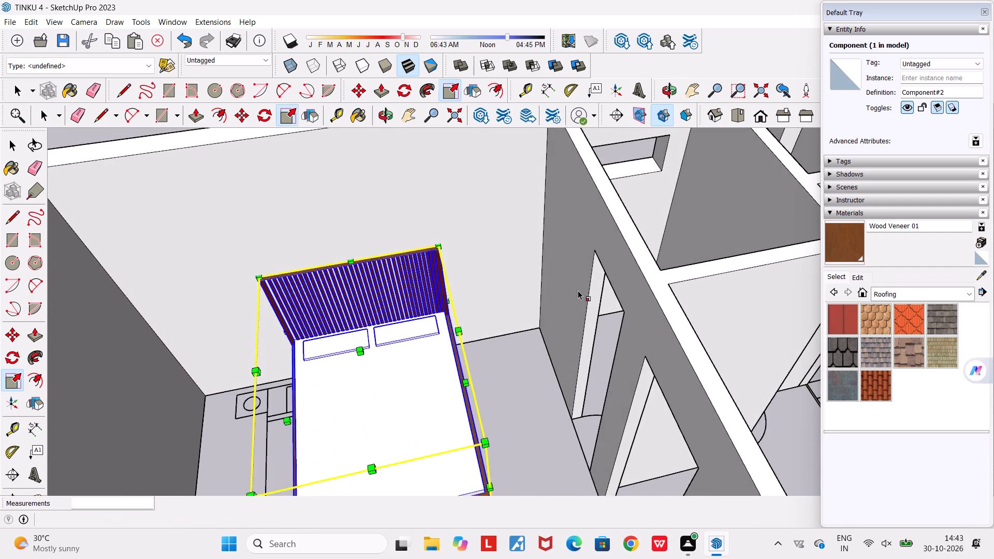
pyautogui.scroll(-2, 578, 290)
pyautogui.moveTo(493, 317); pyautogui.dragTo(674, 254, button='middle')
pyautogui.scroll(-1, 641, 271)
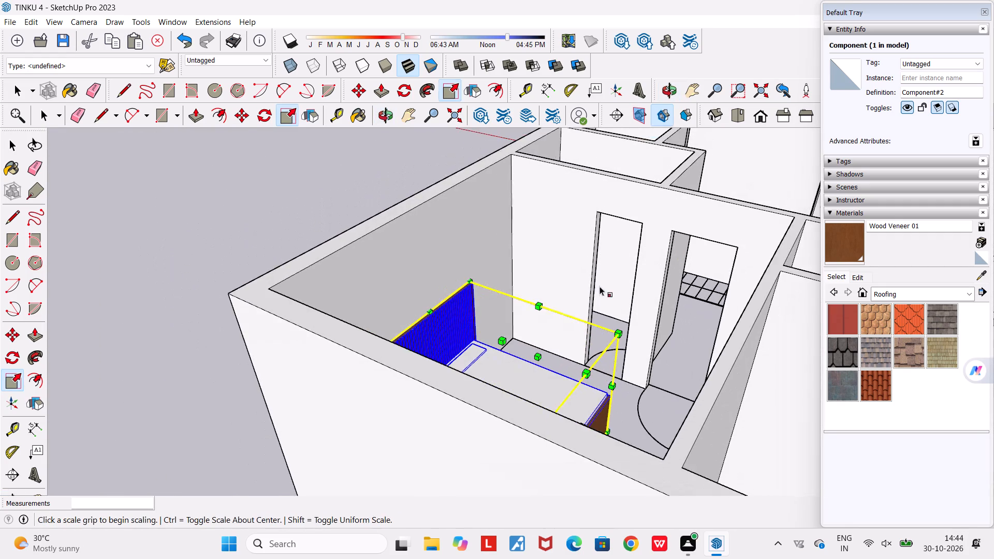
pyautogui.scroll(4, 487, 345)
pyautogui.moveTo(490, 376); pyautogui.dragTo(435, 378, button='middle')
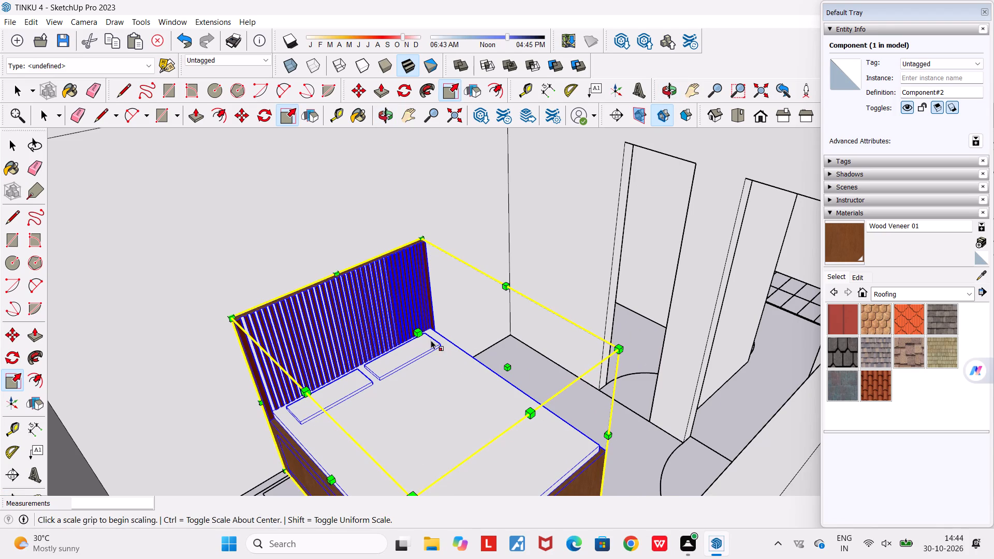
pyautogui.click(422, 334)
pyautogui.click(425, 355)
# Examine the bed's fit against the headboard wall, bedside table and doors, viewing the room and the whole house from several angles.
pyautogui.moveTo(416, 384); pyautogui.dragTo(282, 326, button='middle')
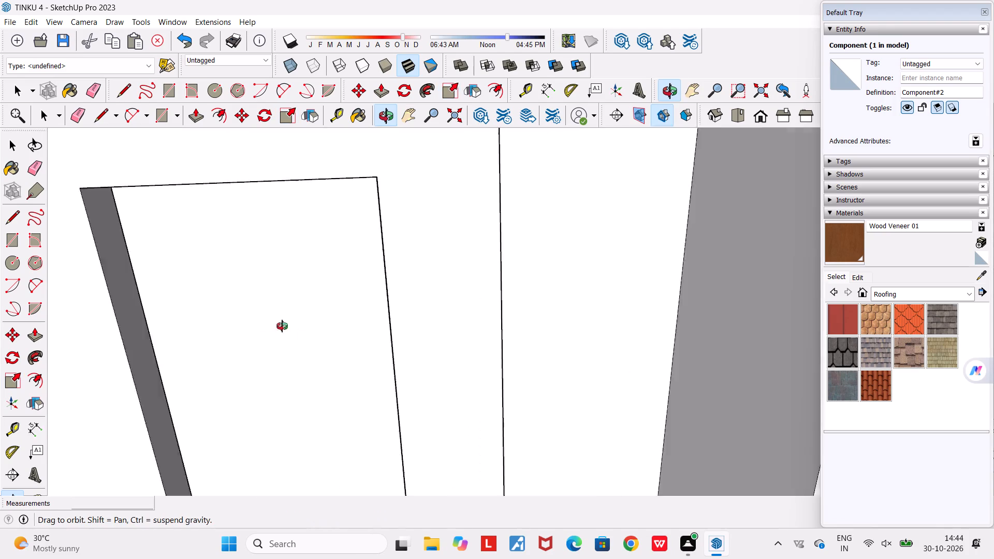
pyautogui.moveTo(282, 326); pyautogui.dragTo(208, 331, button='middle')
pyautogui.scroll(-10, 208, 331)
pyautogui.moveTo(288, 334); pyautogui.dragTo(176, 333, button='middle')
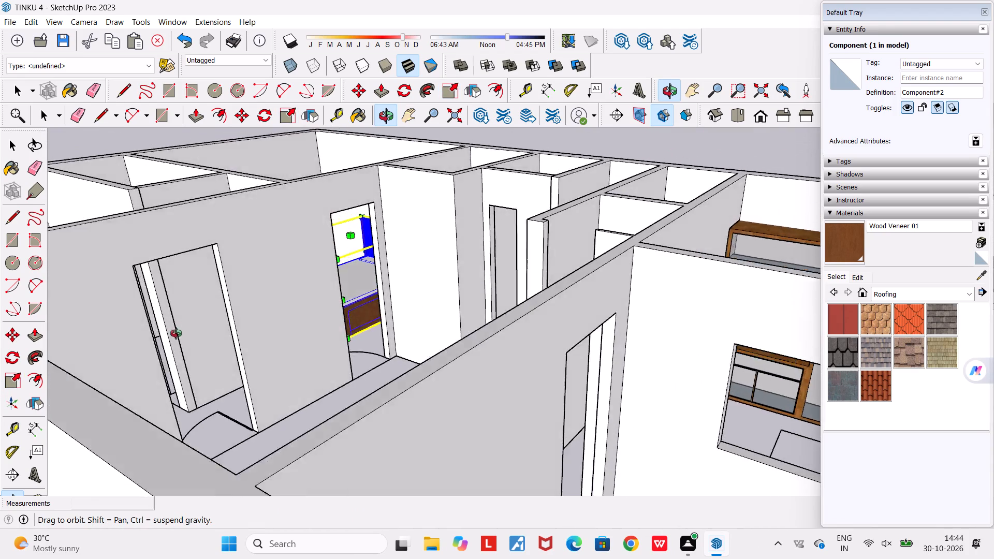
pyautogui.moveTo(176, 333); pyautogui.dragTo(136, 430, button='middle')
pyautogui.scroll(-4, 136, 430)
pyautogui.scroll(-6, 197, 380)
pyautogui.moveTo(231, 370); pyautogui.dragTo(474, 378, button='middle')
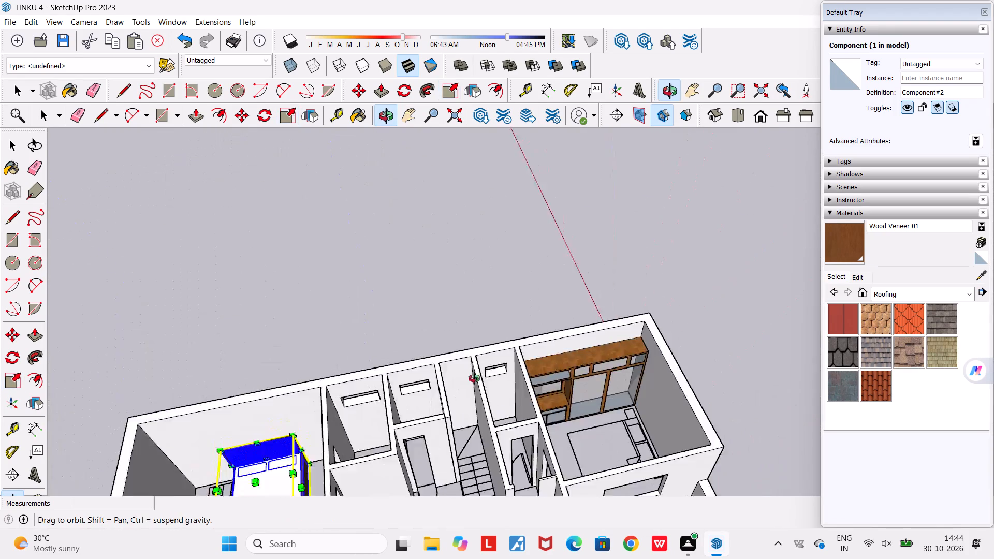
pyautogui.moveTo(474, 378); pyautogui.dragTo(522, 359, button='middle')
pyautogui.scroll(-11, 522, 359)
pyautogui.moveTo(473, 425); pyautogui.dragTo(448, 513, button='middle')
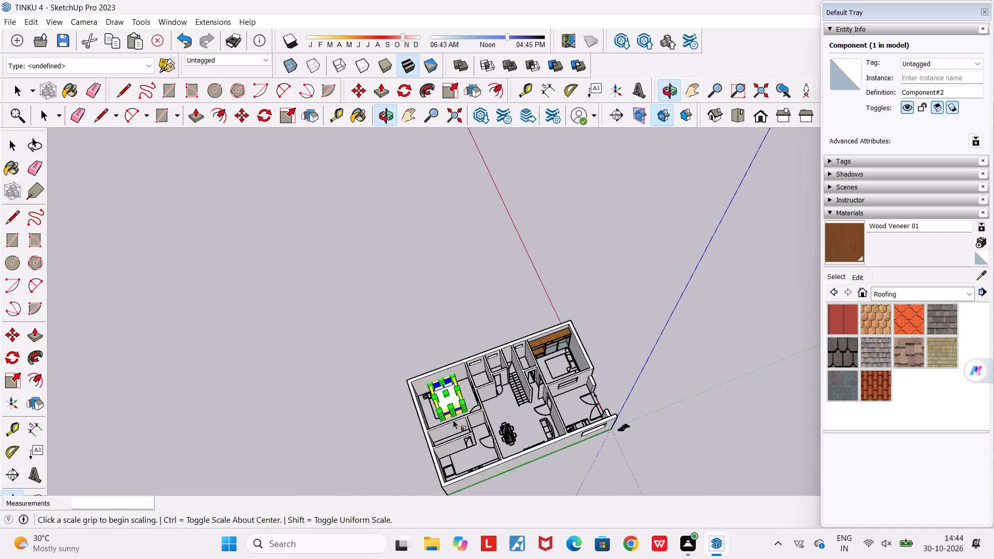
pyautogui.scroll(14, 455, 417)
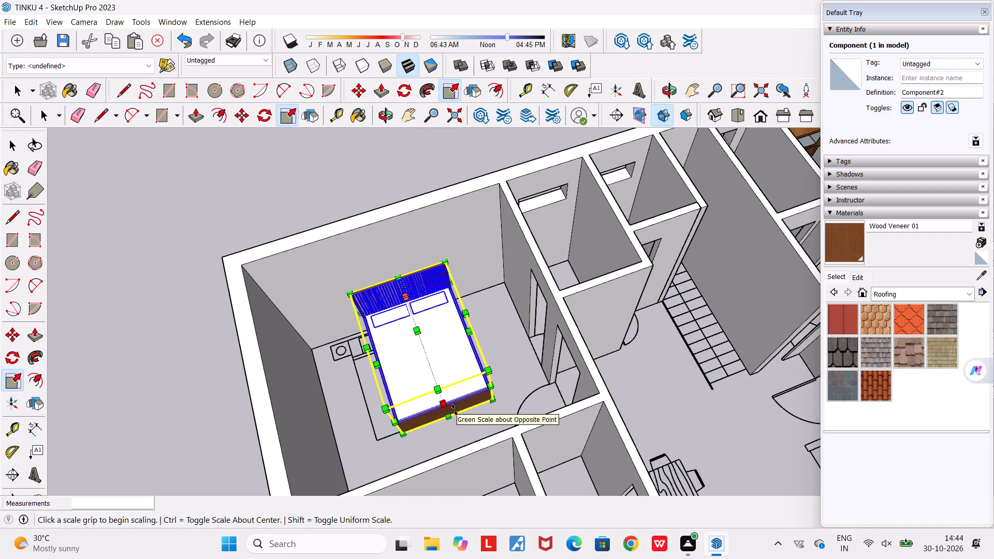
pyautogui.moveTo(455, 410); pyautogui.dragTo(247, 446, button='middle')
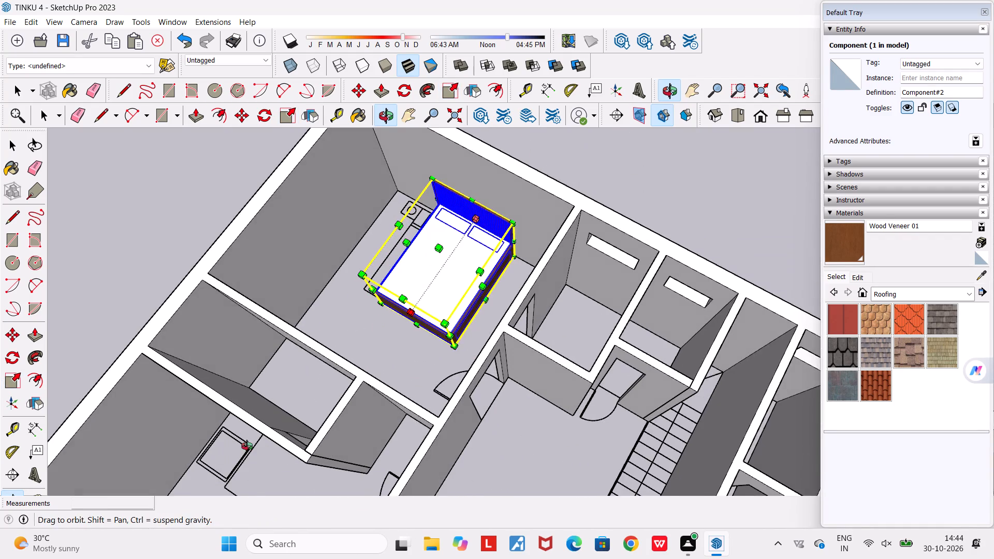
pyautogui.moveTo(247, 446); pyautogui.dragTo(250, 445, button='middle')
pyautogui.scroll(2, 367, 303)
pyautogui.moveTo(367, 303); pyautogui.dragTo(611, 261, button='middle')
pyautogui.scroll(-5, 611, 261)
pyautogui.moveTo(599, 313); pyautogui.dragTo(639, 325, button='middle')
pyautogui.scroll(5, 467, 355)
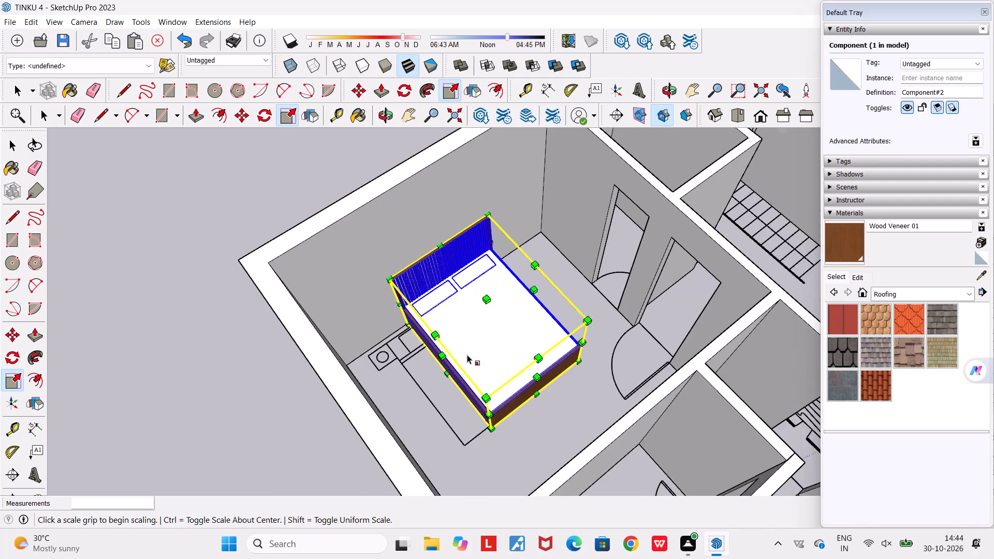
pyautogui.scroll(1, 472, 435)
pyautogui.moveTo(472, 435); pyautogui.dragTo(416, 410, button='middle')
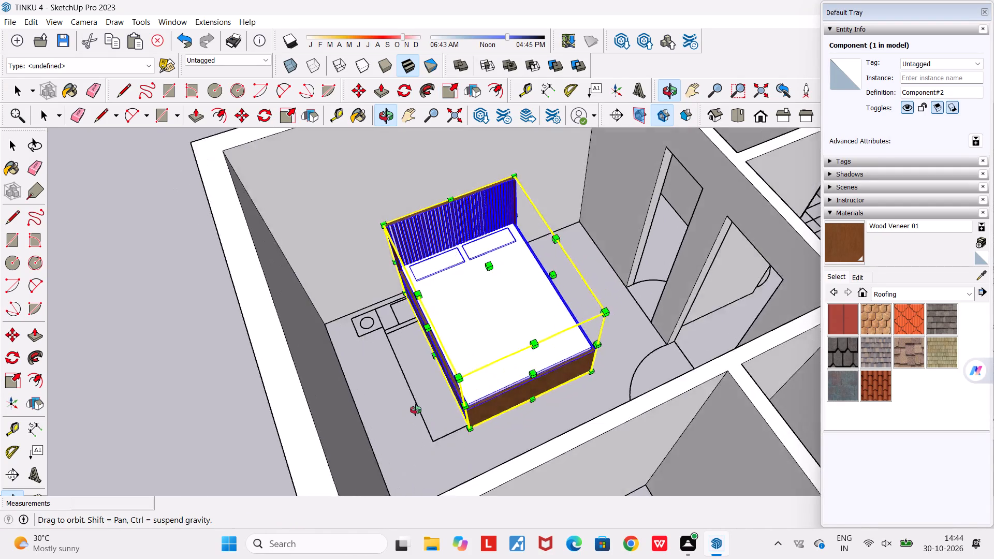
pyautogui.moveTo(416, 410); pyautogui.dragTo(391, 389, button='middle')
pyautogui.scroll(3, 420, 388)
pyautogui.moveTo(420, 388); pyautogui.dragTo(399, 468, button='middle')
pyautogui.scroll(-2, 399, 468)
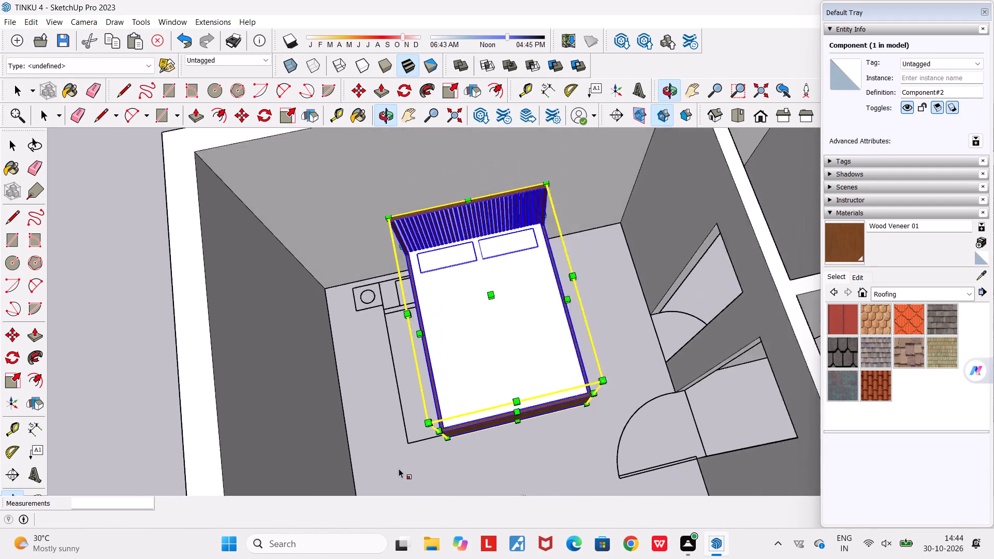
pyautogui.scroll(-2, 399, 468)
pyautogui.moveTo(394, 465); pyautogui.dragTo(752, 401, button='middle')
pyautogui.scroll(-8, 752, 401)
pyautogui.moveTo(748, 400); pyautogui.dragTo(519, 404, button='middle')
pyautogui.scroll(-4, 444, 406)
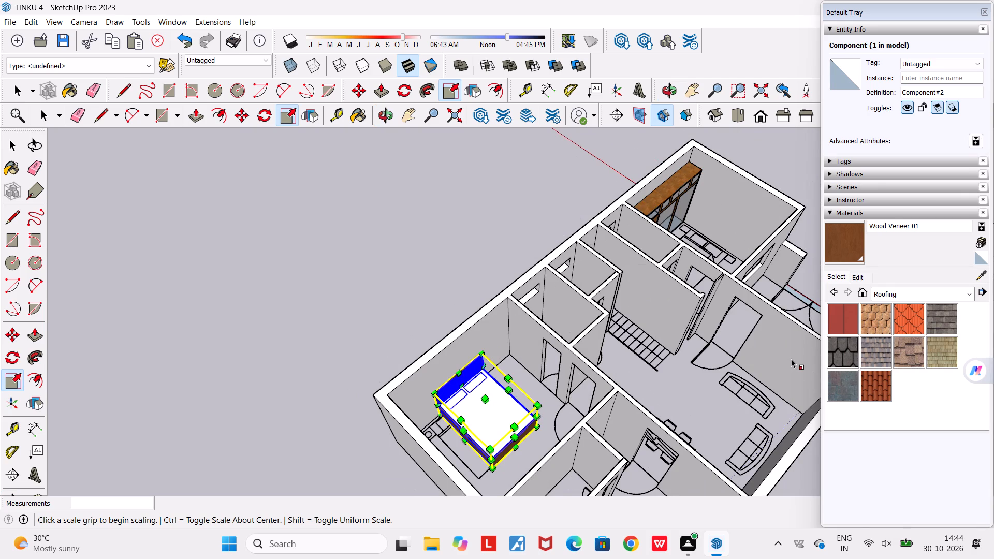
# Reselect the bed with the Scale tool, check its proportions in the bedroom from several angles, and leave the tool.
pyautogui.press('Escape')
pyautogui.moveTo(522, 425); pyautogui.dragTo(510, 418, button='middle')
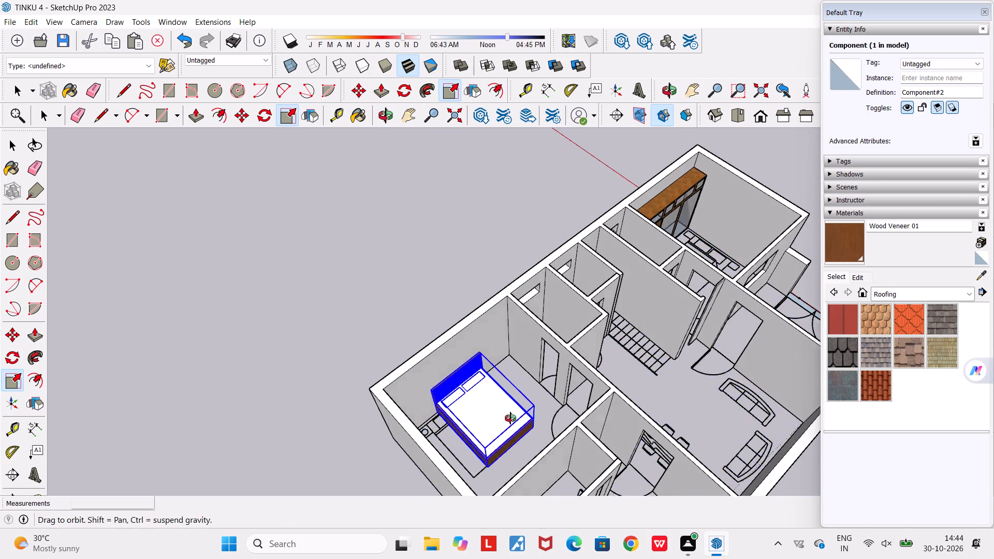
pyautogui.moveTo(510, 418); pyautogui.dragTo(341, 423, button='middle')
pyautogui.scroll(5, 374, 400)
pyautogui.click(443, 399)
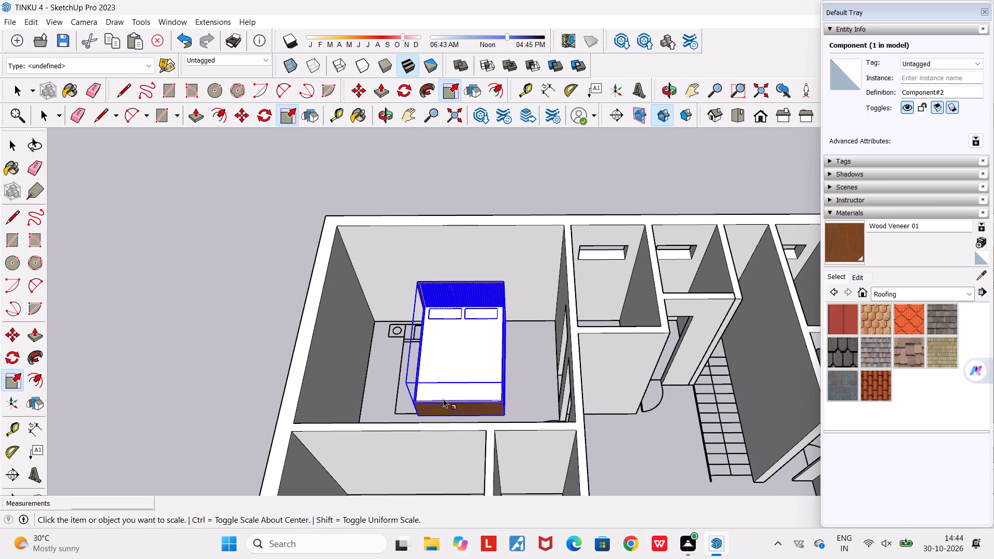
pyautogui.moveTo(433, 391); pyautogui.dragTo(394, 443, button='middle')
pyautogui.scroll(3, 416, 418)
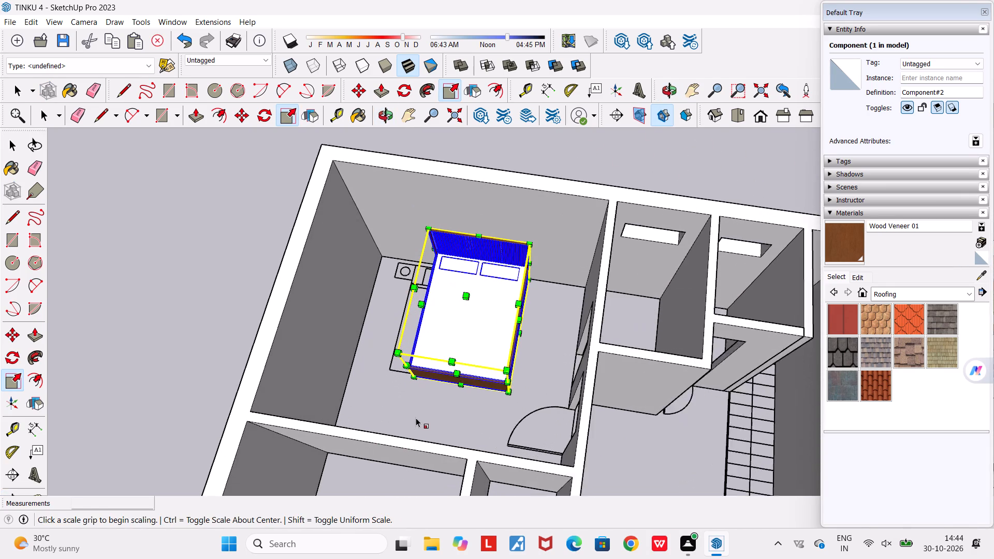
pyautogui.moveTo(416, 418); pyautogui.dragTo(495, 402, button='middle')
pyautogui.scroll(2, 491, 396)
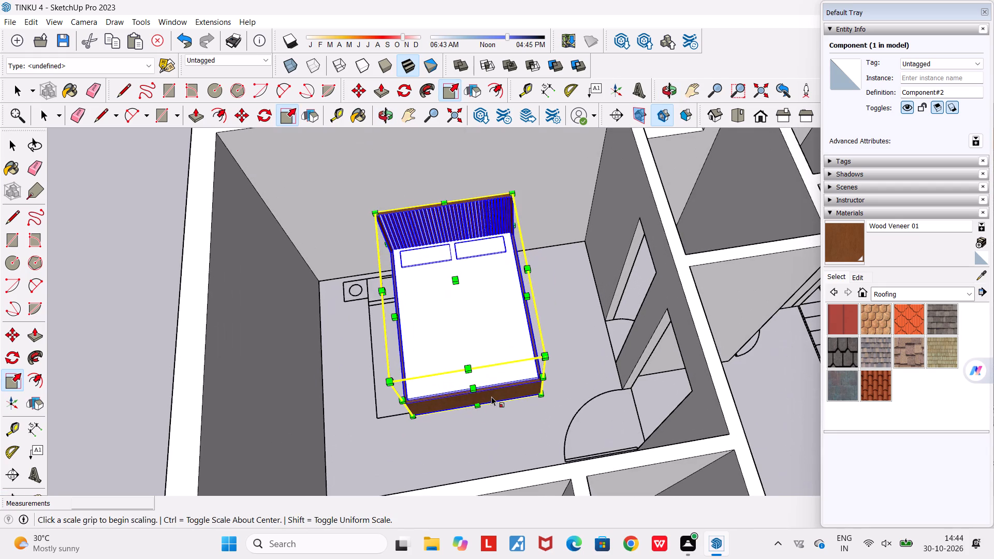
pyautogui.scroll(-3, 491, 396)
pyautogui.moveTo(511, 413); pyautogui.dragTo(484, 404, button='middle')
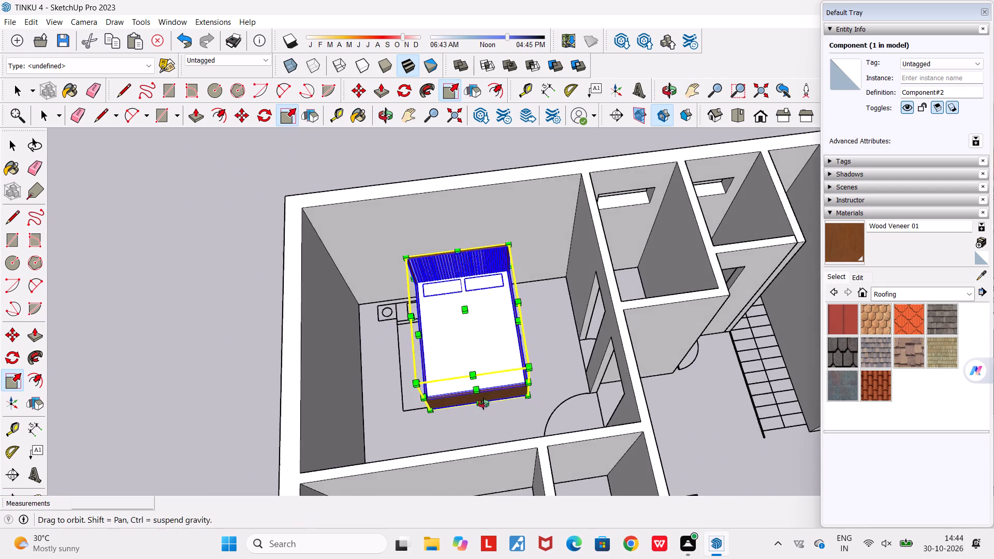
pyautogui.moveTo(484, 404); pyautogui.dragTo(431, 395, button='middle')
pyautogui.scroll(-5, 431, 395)
pyautogui.press('space')
pyautogui.scroll(-4, 248, 273)
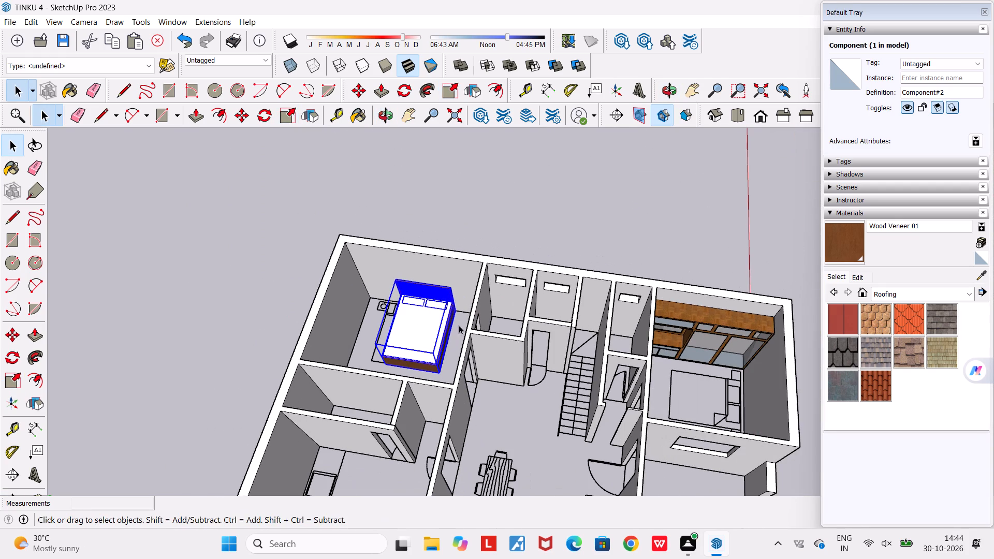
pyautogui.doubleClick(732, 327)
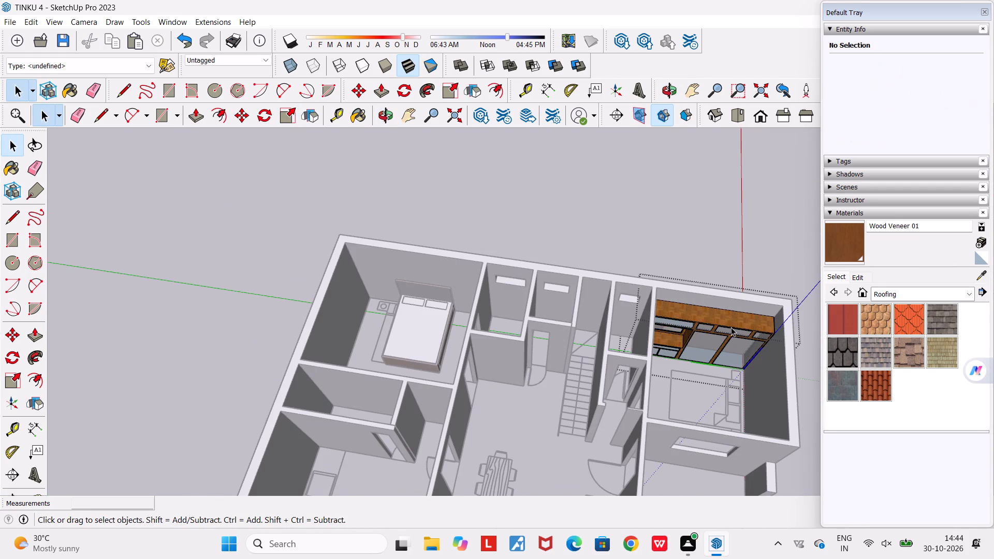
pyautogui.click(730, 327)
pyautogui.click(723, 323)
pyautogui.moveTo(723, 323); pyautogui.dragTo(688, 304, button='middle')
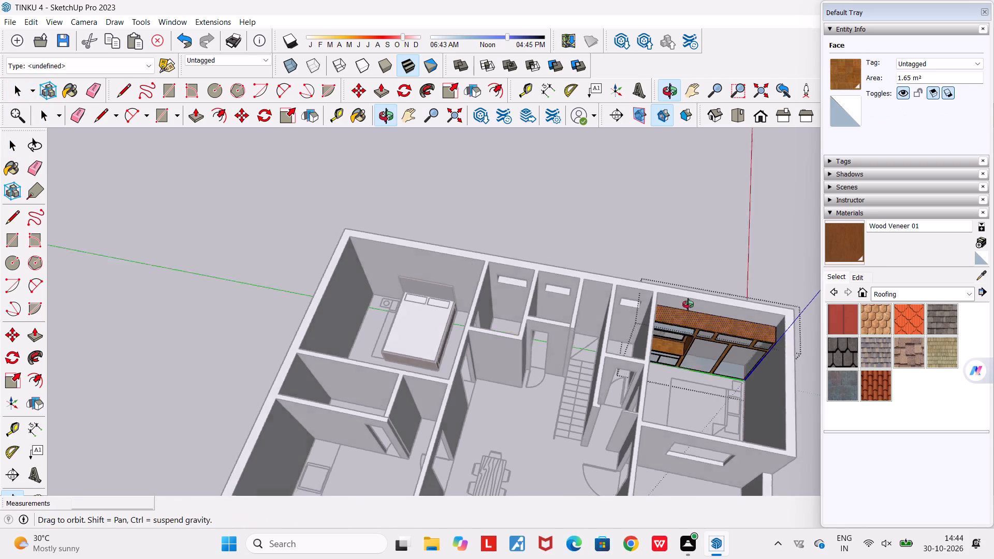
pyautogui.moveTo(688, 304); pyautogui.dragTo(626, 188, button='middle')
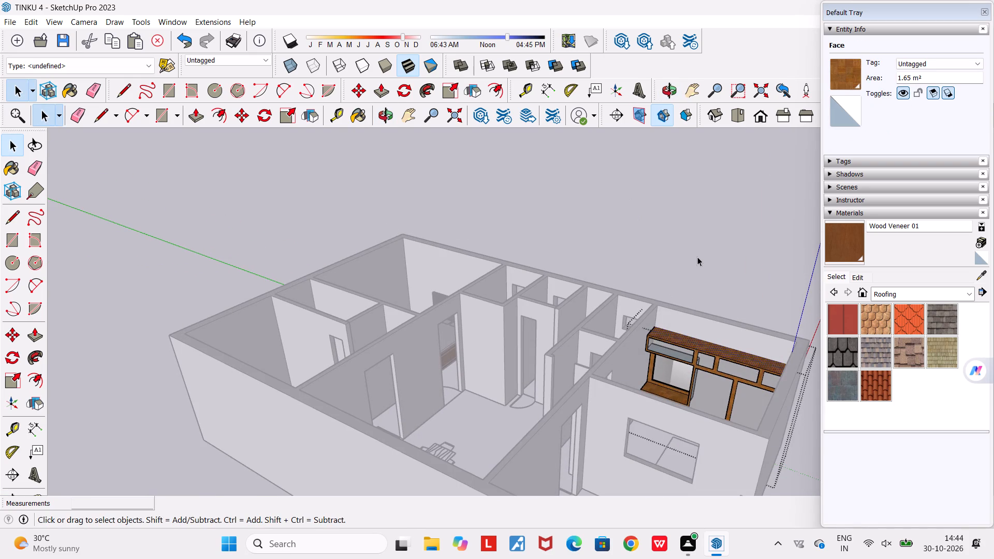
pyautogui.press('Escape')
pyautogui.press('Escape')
# Copy the wooden wardrobe component from the other bedroom and paste it outside the house, beyond the bed's room.
pyautogui.click(704, 349)
pyautogui.scroll(5, 704, 349)
pyautogui.hotkey('ctrl', 'c')
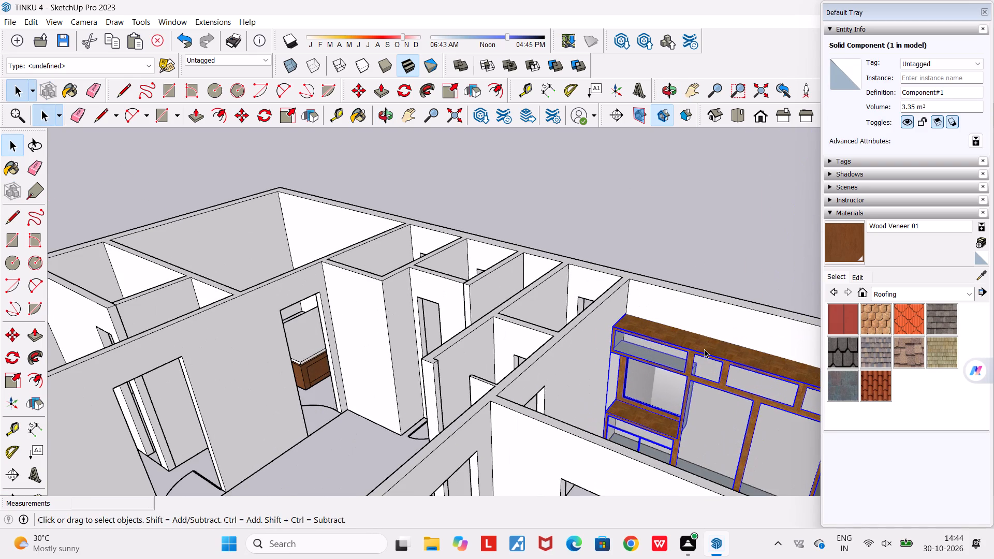
pyautogui.scroll(-11, 704, 349)
pyautogui.hotkey('ctrl', 'v')
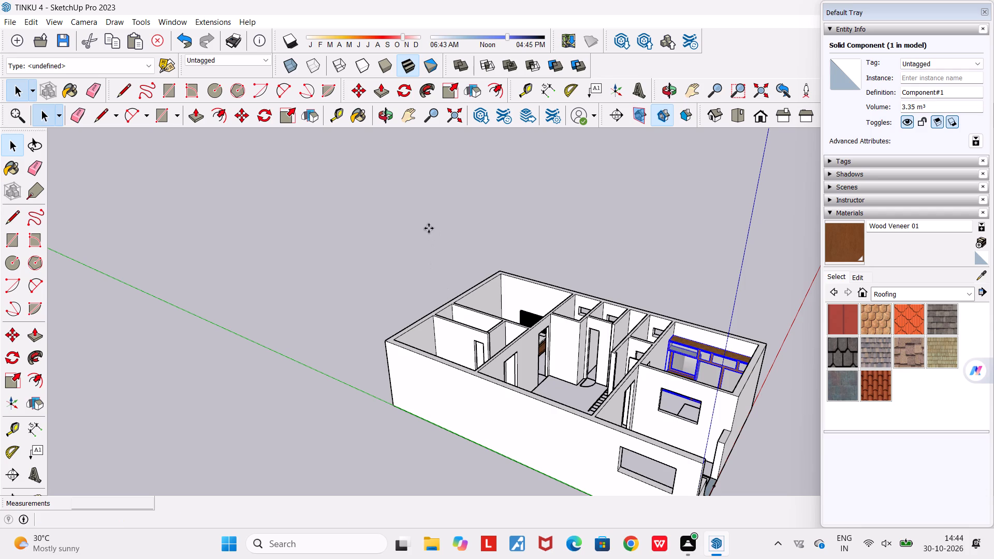
pyautogui.click(392, 295)
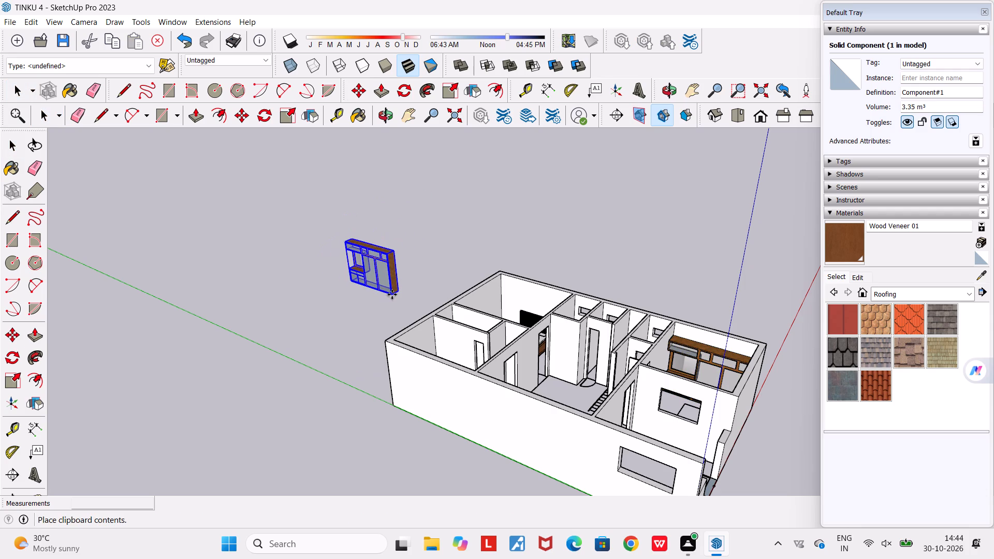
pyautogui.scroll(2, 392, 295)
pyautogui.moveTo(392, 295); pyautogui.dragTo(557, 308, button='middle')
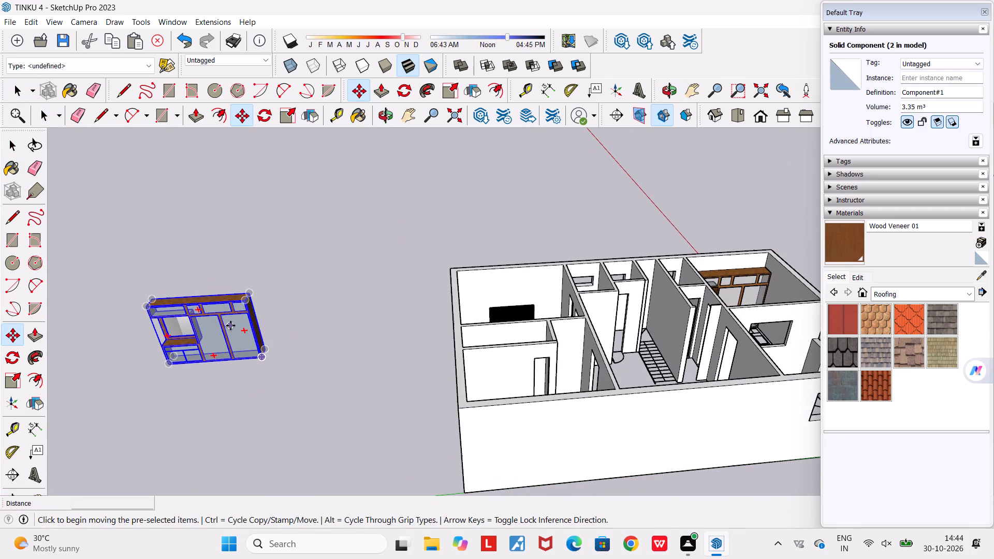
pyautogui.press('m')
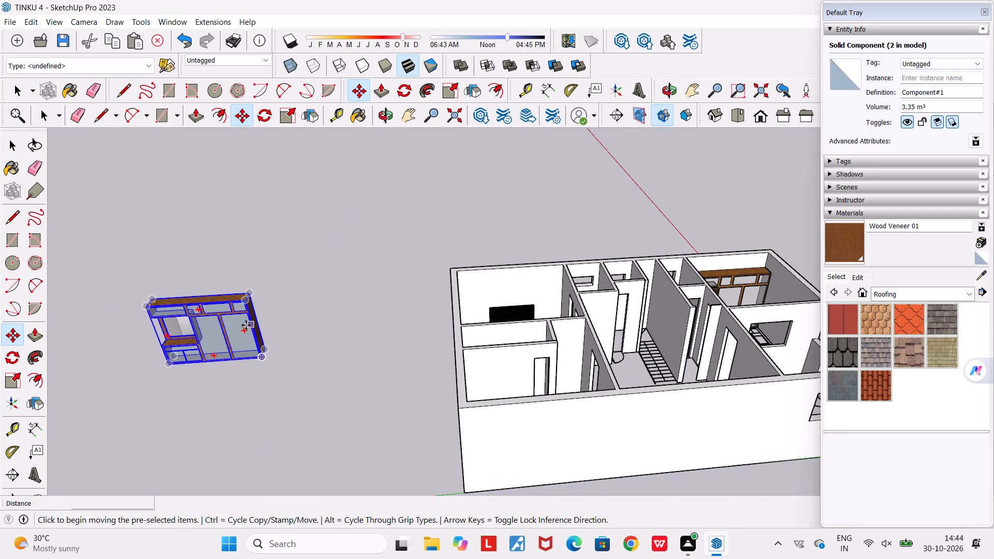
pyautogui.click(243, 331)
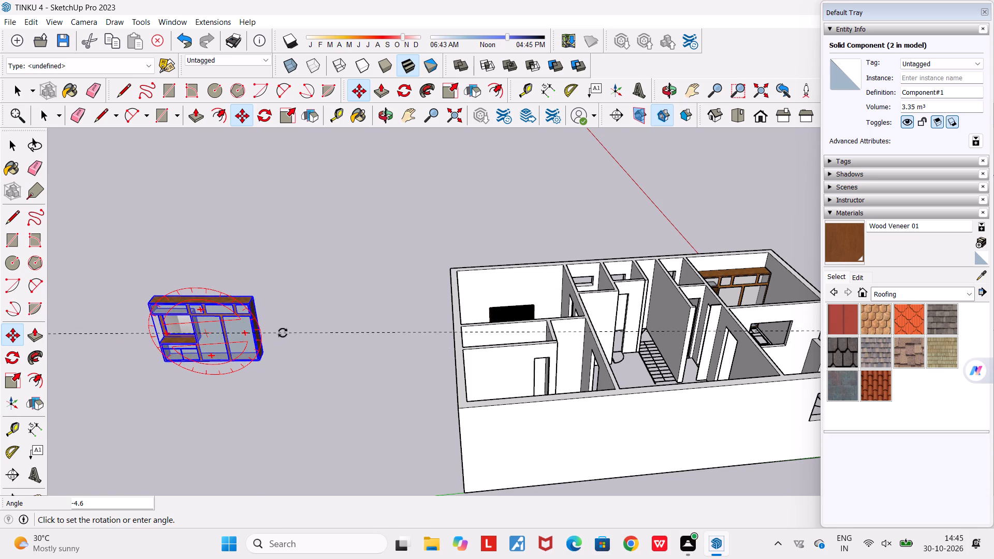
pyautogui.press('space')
# Rotate the pasted wardrobe a quarter turn about the vertical axis so its length runs parallel to the red axis.
pyautogui.moveTo(193, 301); pyautogui.dragTo(373, 318, button='middle')
pyautogui.scroll(-9, 373, 318)
pyautogui.scroll(9, 271, 383)
pyautogui.press('m')
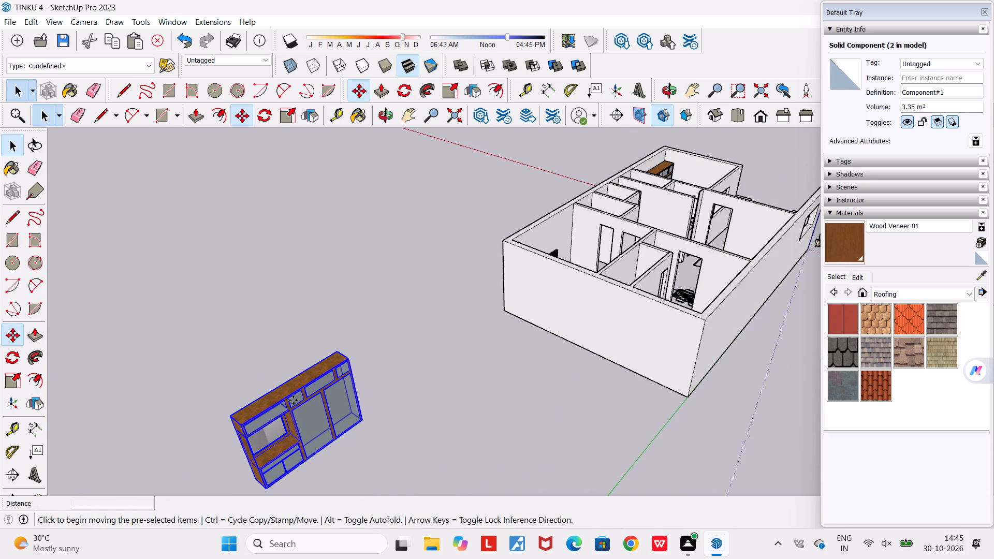
pyautogui.click(334, 359)
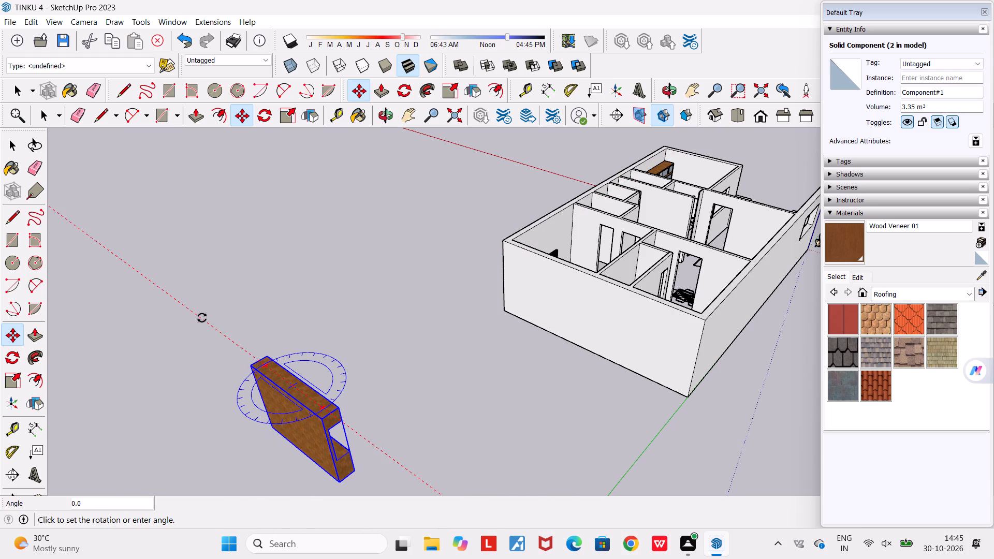
pyautogui.click(202, 318)
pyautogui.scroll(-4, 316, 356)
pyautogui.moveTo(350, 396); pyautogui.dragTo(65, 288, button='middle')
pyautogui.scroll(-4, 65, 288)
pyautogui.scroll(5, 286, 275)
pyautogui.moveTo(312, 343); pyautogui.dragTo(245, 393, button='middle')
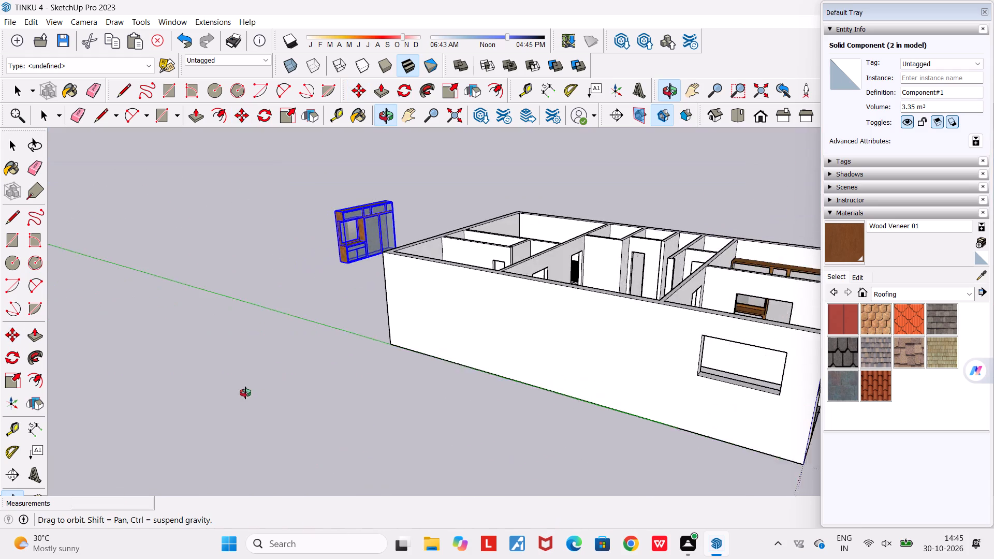
# Move the rotated wardrobe from outside the house into the bed's room, in front of the outer wall beside the bed.
pyautogui.moveTo(245, 393); pyautogui.dragTo(26, 392, button='middle')
pyautogui.scroll(-4, 26, 392)
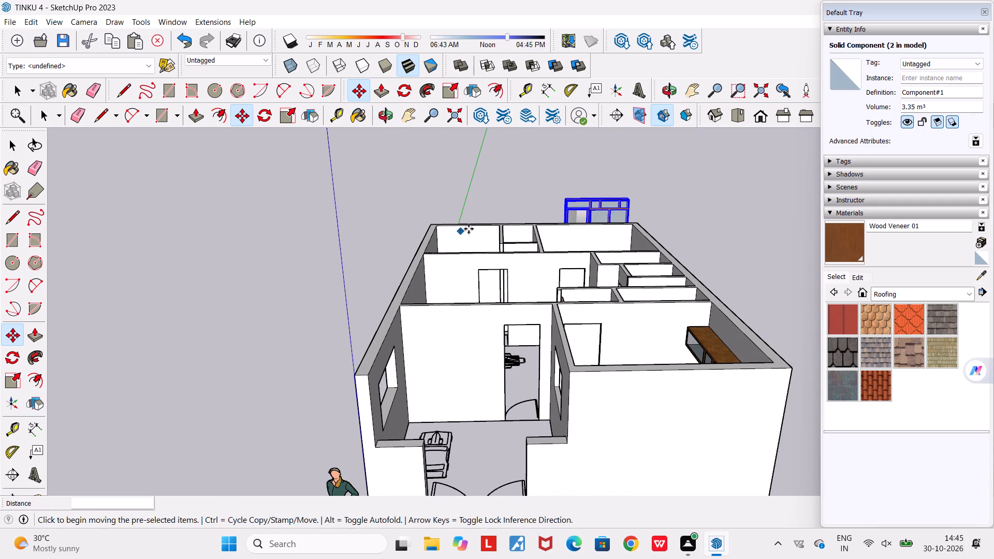
pyautogui.scroll(-10, 576, 336)
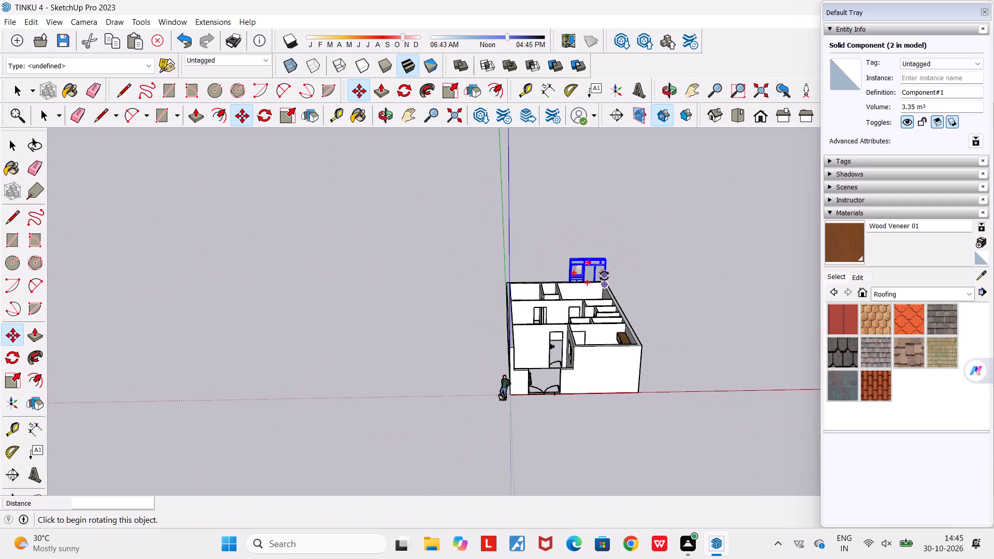
pyautogui.click(733, 113)
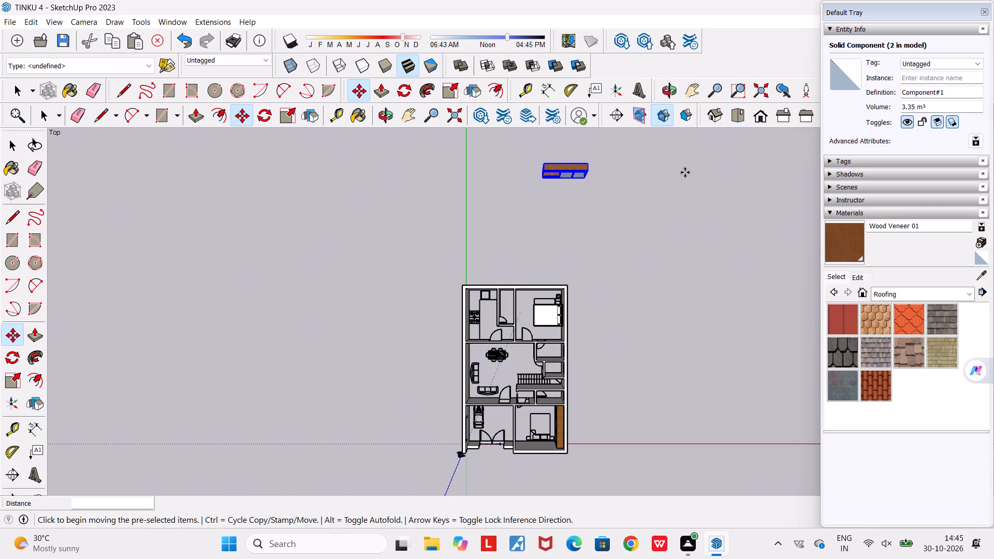
pyautogui.click(586, 174)
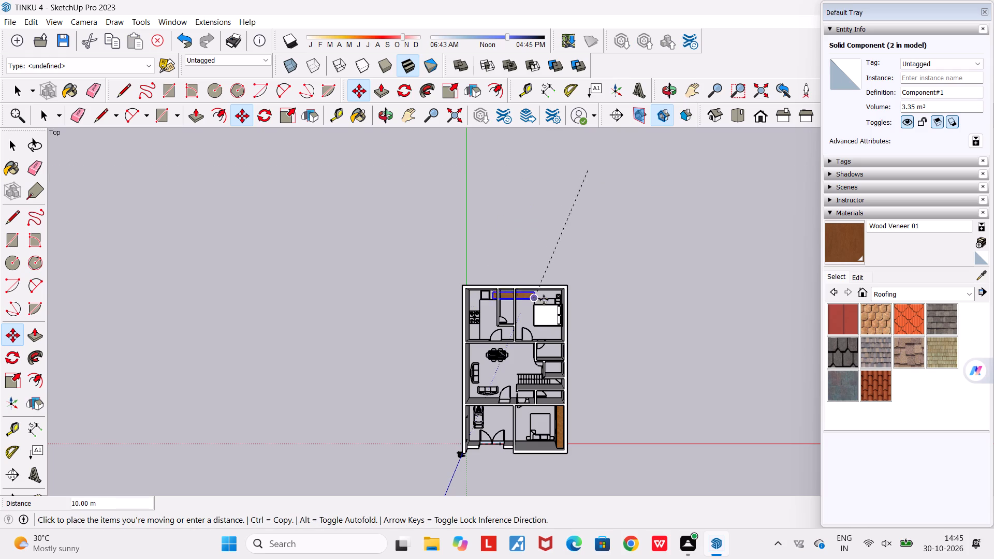
pyautogui.scroll(16, 547, 301)
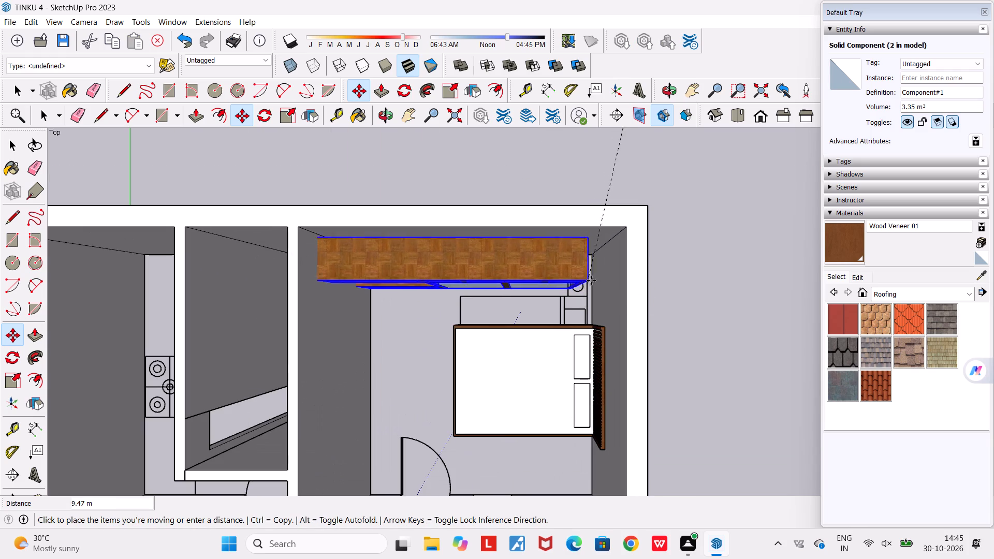
pyautogui.click(597, 275)
# Stretch the wardrobe lengthwise towards the headboard wall by a scale factor of about 1.06.
pyautogui.moveTo(549, 348); pyautogui.dragTo(649, 163, button='middle')
pyautogui.scroll(-1, 649, 163)
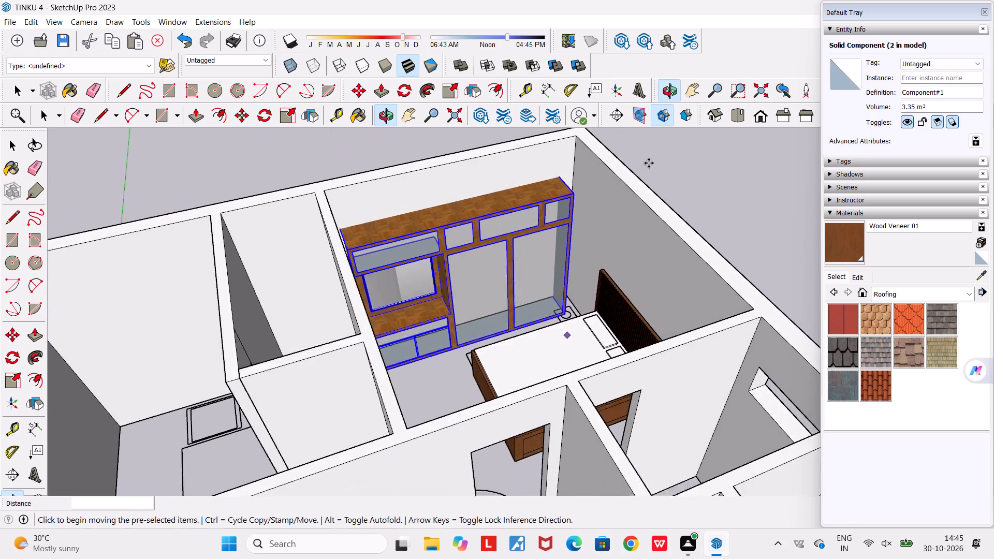
pyautogui.scroll(-2, 649, 163)
pyautogui.moveTo(615, 203); pyautogui.dragTo(456, 238, button='middle')
pyautogui.scroll(2, 586, 232)
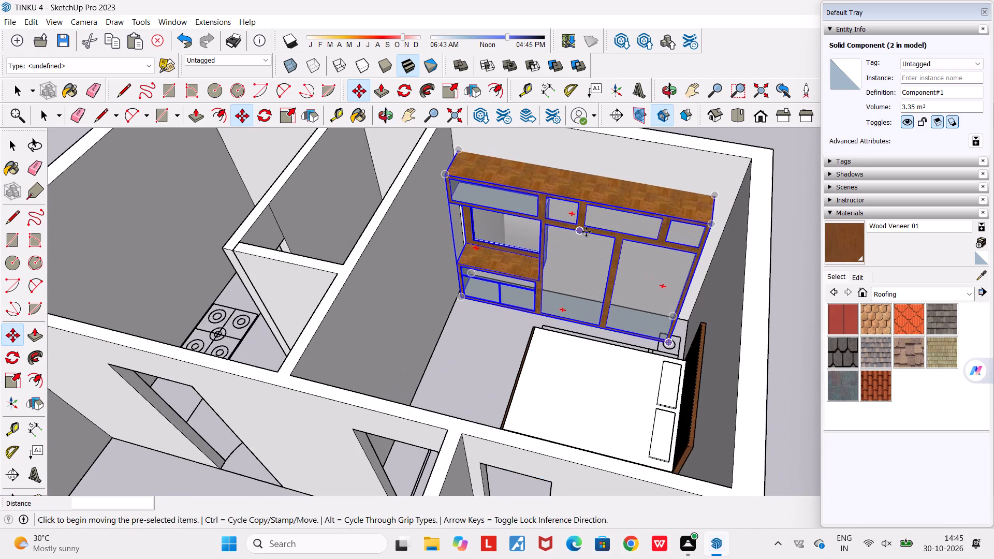
pyautogui.moveTo(603, 258); pyautogui.dragTo(689, 256, button='middle')
pyautogui.scroll(1, 603, 258)
pyautogui.scroll(1, 682, 262)
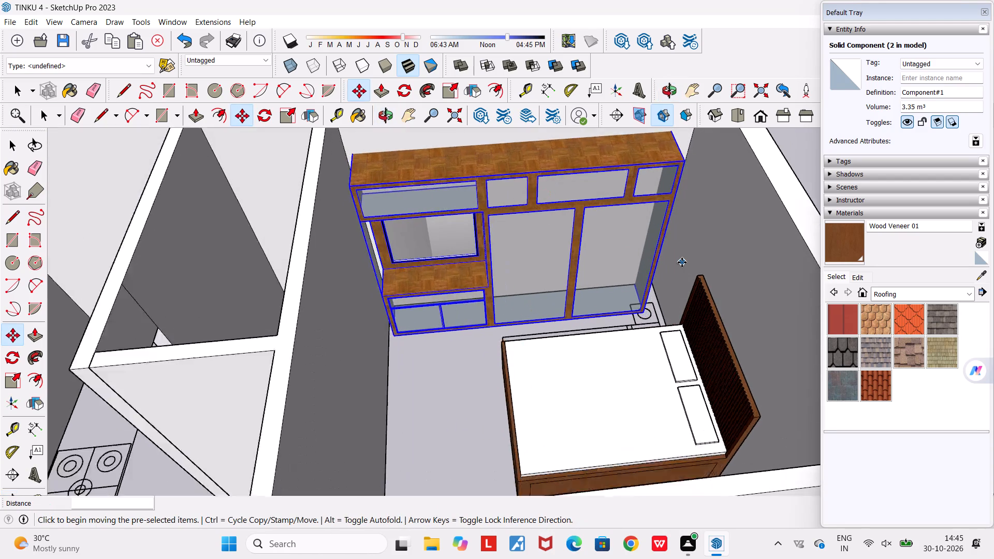
pyautogui.scroll(2, 682, 262)
pyautogui.scroll(-3, 682, 262)
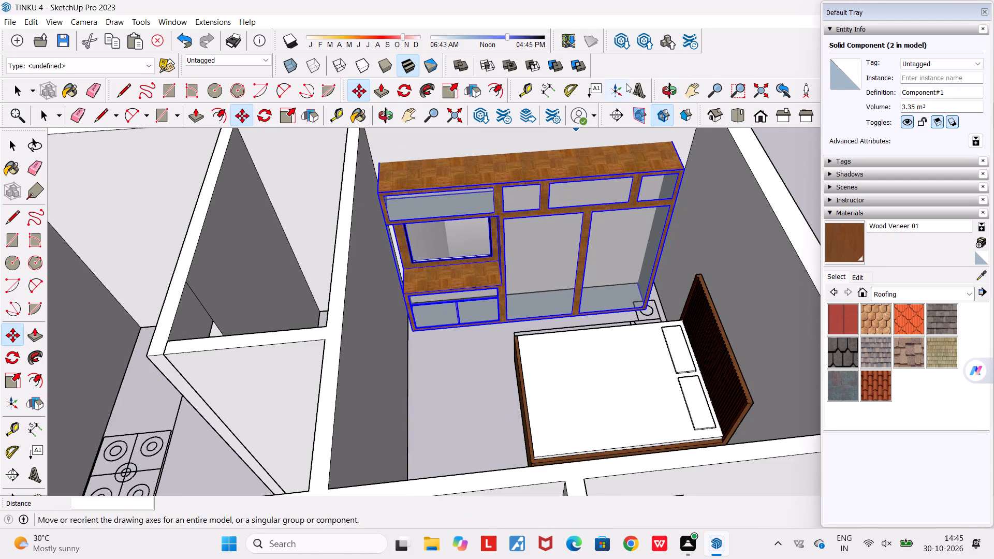
pyautogui.click(688, 91)
pyautogui.moveTo(498, 308); pyautogui.dragTo(447, 444)
pyautogui.moveTo(462, 415); pyautogui.dragTo(447, 406, button='middle')
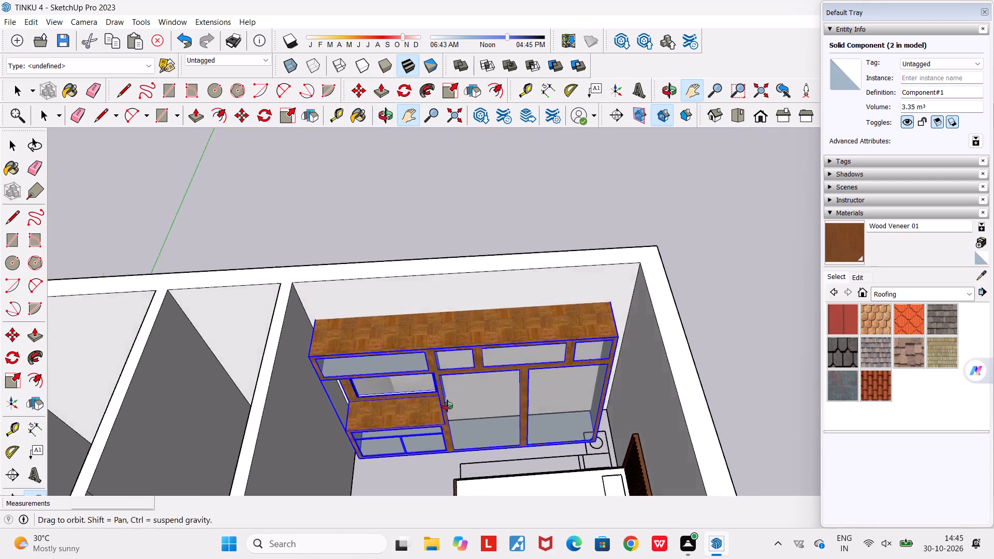
pyautogui.moveTo(447, 406); pyautogui.dragTo(463, 323, button='middle')
pyautogui.scroll(2, 500, 347)
pyautogui.moveTo(500, 347); pyautogui.dragTo(462, 349, button='middle')
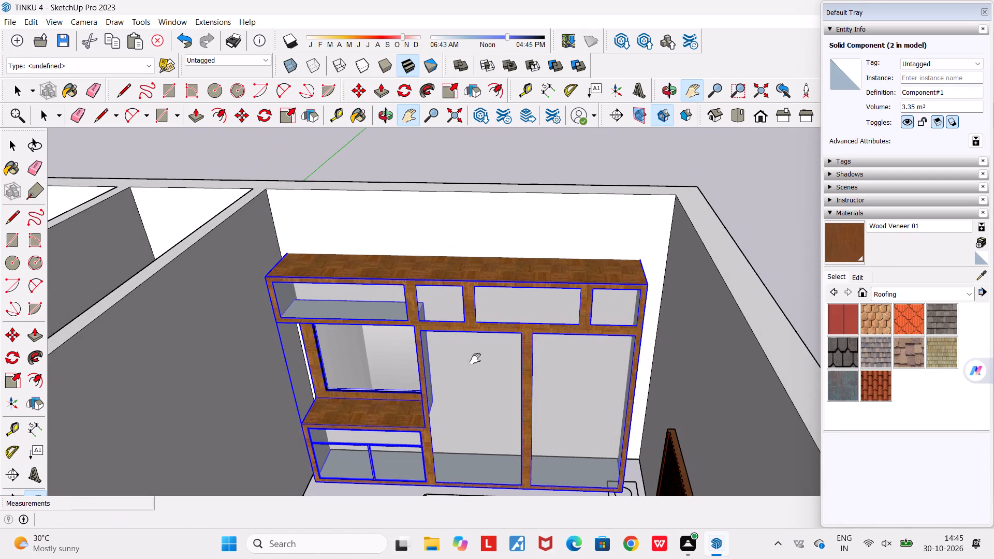
pyautogui.click(8, 380)
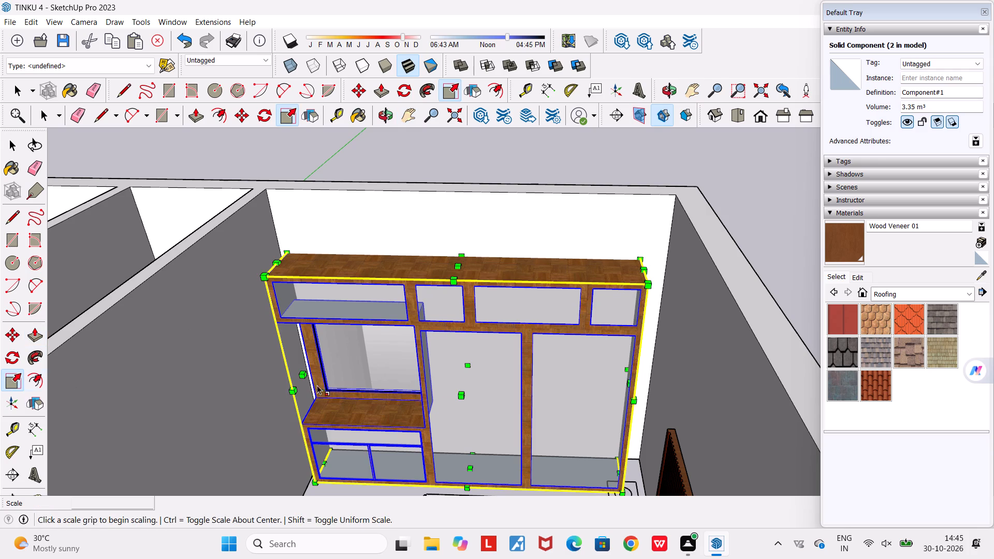
pyautogui.click(633, 384)
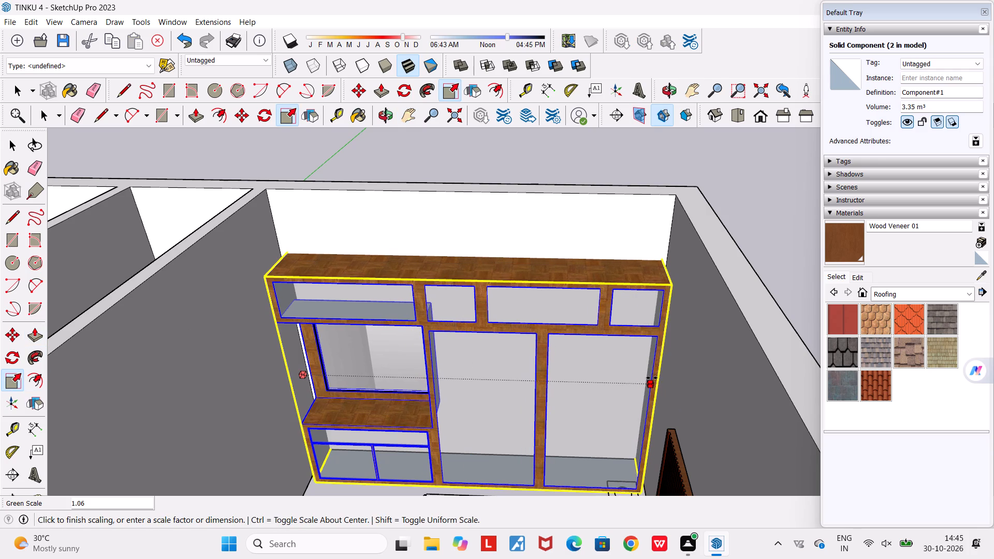
pyautogui.click(653, 378)
# Stretch the wardrobe's opposite end, beside the open display niche, out to the partition wall.
pyautogui.moveTo(555, 401); pyautogui.dragTo(556, 401, button='middle')
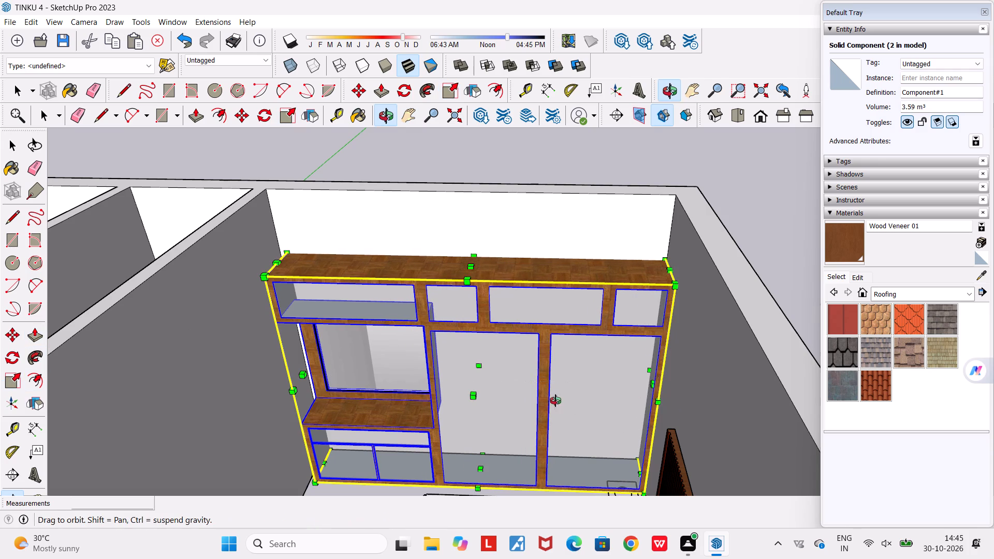
pyautogui.moveTo(556, 401); pyautogui.dragTo(647, 363, button='middle')
pyautogui.scroll(4, 303, 423)
pyautogui.click(303, 419)
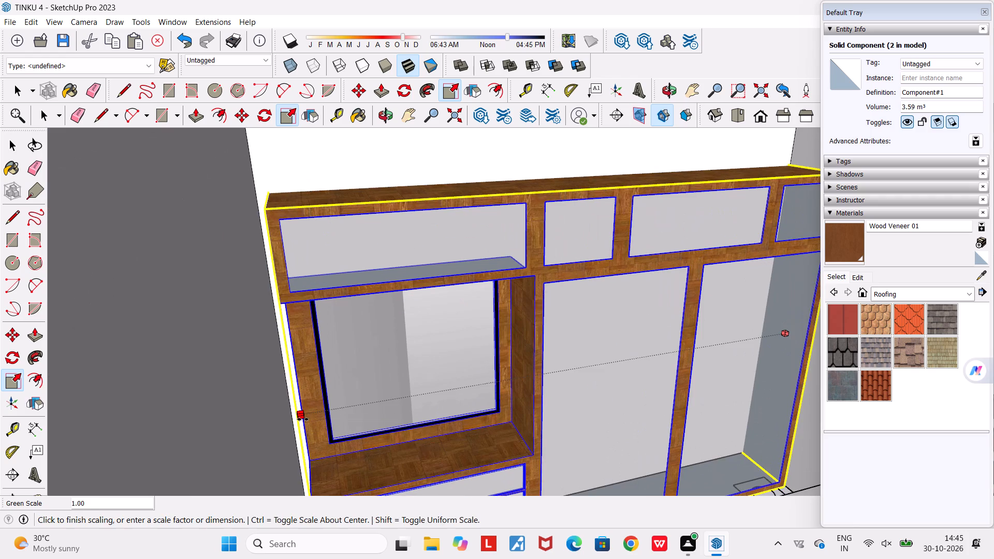
pyautogui.click(288, 420)
# Check the stretched wardrobe's fit between the bedroom walls from above and several angles, then leave the Scale tool and clear the selection.
pyautogui.scroll(-4, 297, 420)
pyautogui.moveTo(316, 431); pyautogui.dragTo(334, 503, button='middle')
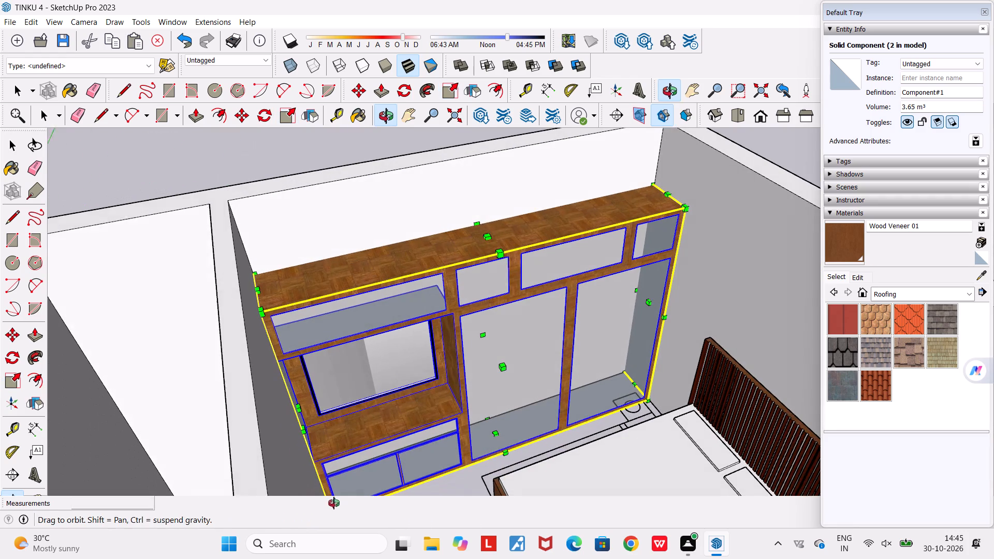
pyautogui.moveTo(334, 503); pyautogui.dragTo(331, 501, button='middle')
pyautogui.moveTo(421, 474); pyautogui.dragTo(397, 420, button='middle')
pyautogui.scroll(-9, 397, 420)
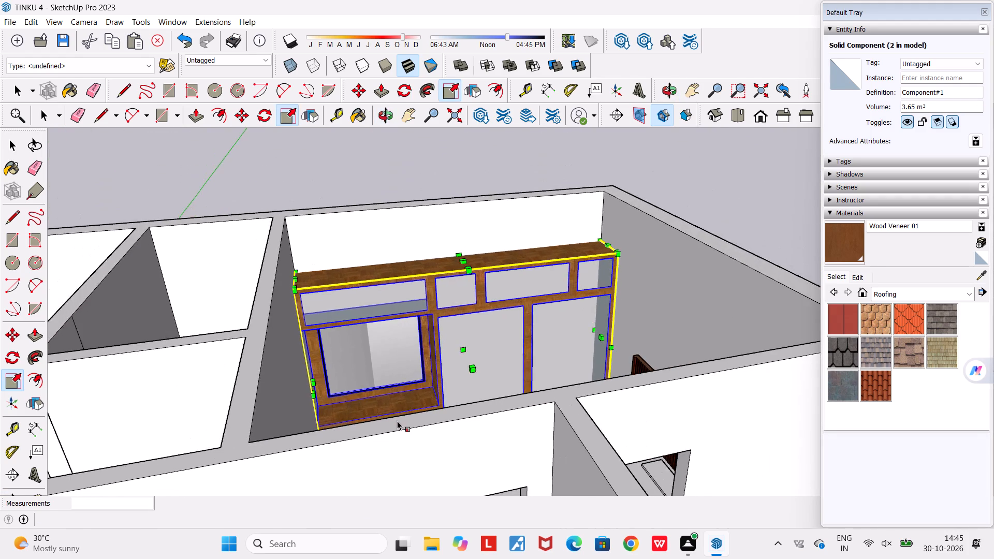
pyautogui.scroll(-11, 397, 421)
pyautogui.moveTo(400, 471); pyautogui.dragTo(406, 403, button='middle')
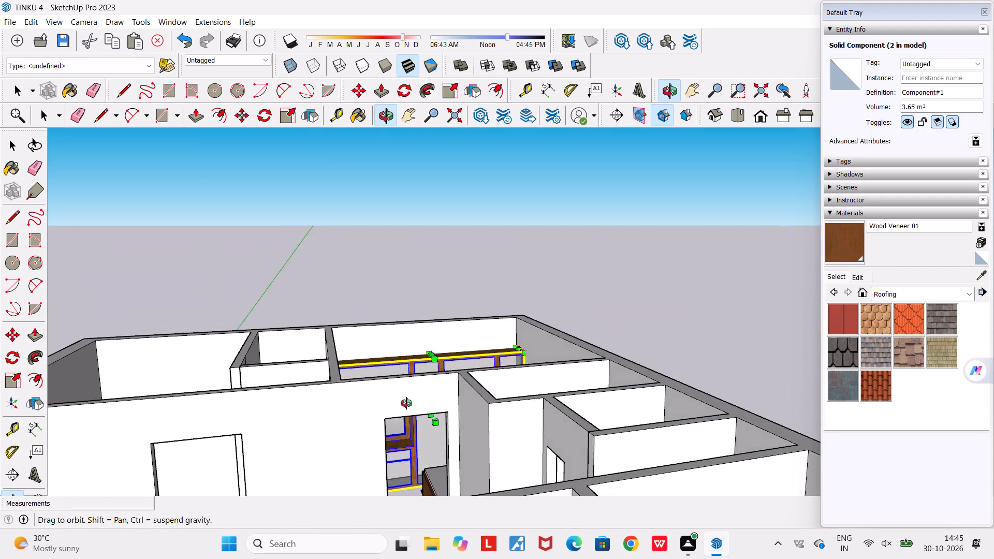
pyautogui.moveTo(406, 403); pyautogui.dragTo(410, 403, button='middle')
pyautogui.scroll(10, 416, 440)
pyautogui.moveTo(422, 458); pyautogui.dragTo(455, 478, button='middle')
pyautogui.scroll(-2, 455, 478)
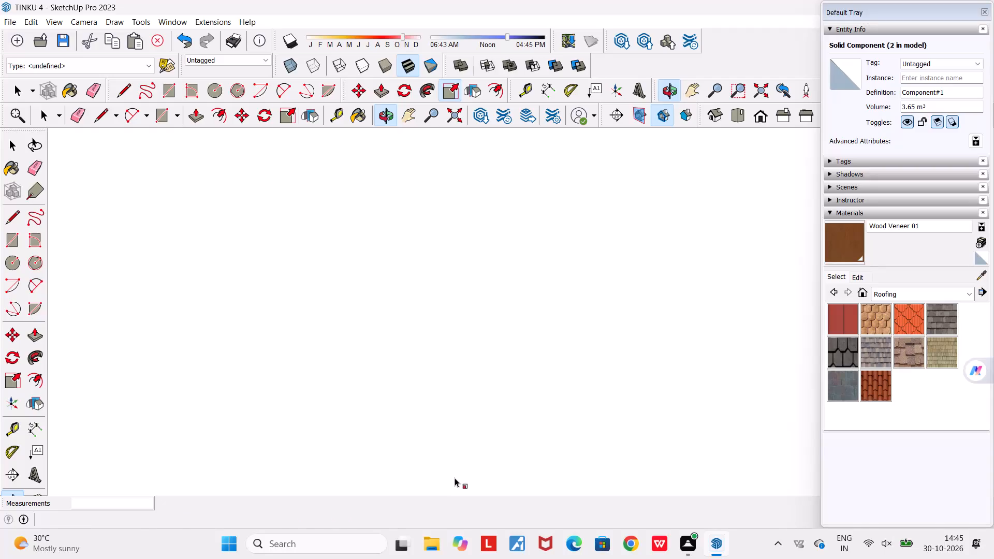
pyautogui.moveTo(454, 478); pyautogui.dragTo(433, 478, button='middle')
pyautogui.scroll(-3, 434, 478)
pyautogui.click(733, 118)
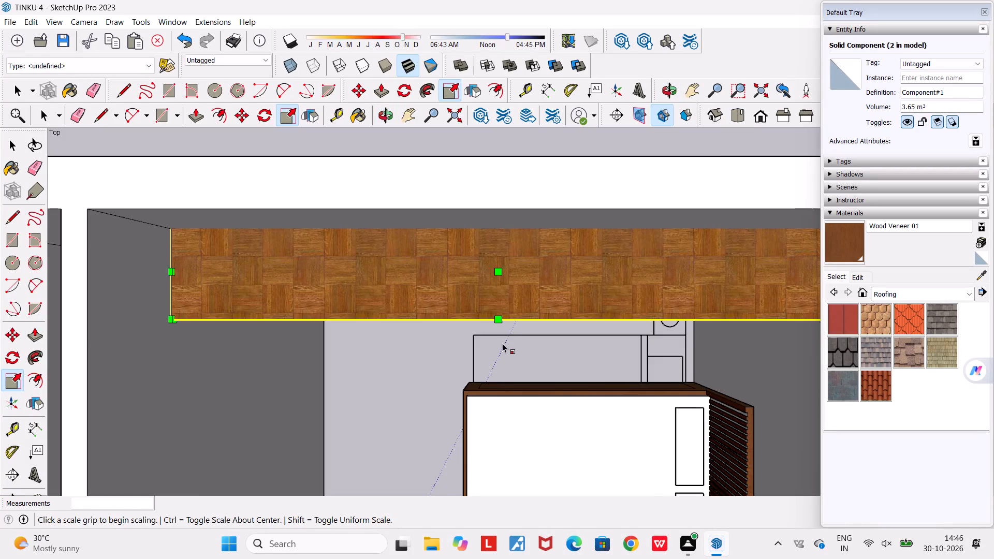
pyautogui.scroll(-11, 502, 343)
pyautogui.moveTo(495, 388); pyautogui.dragTo(566, 204, button='middle')
pyautogui.scroll(-7, 567, 205)
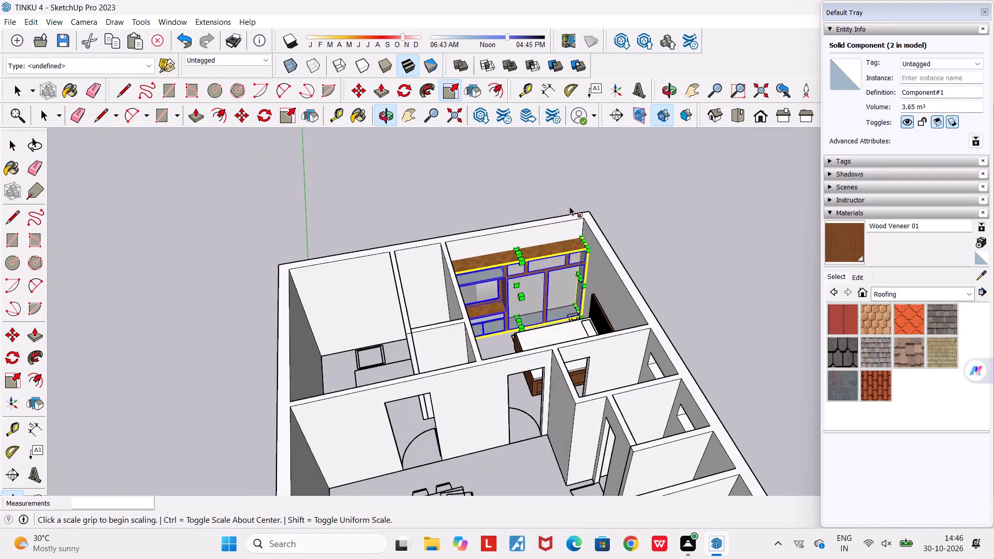
pyautogui.scroll(-3, 569, 207)
pyautogui.press('space')
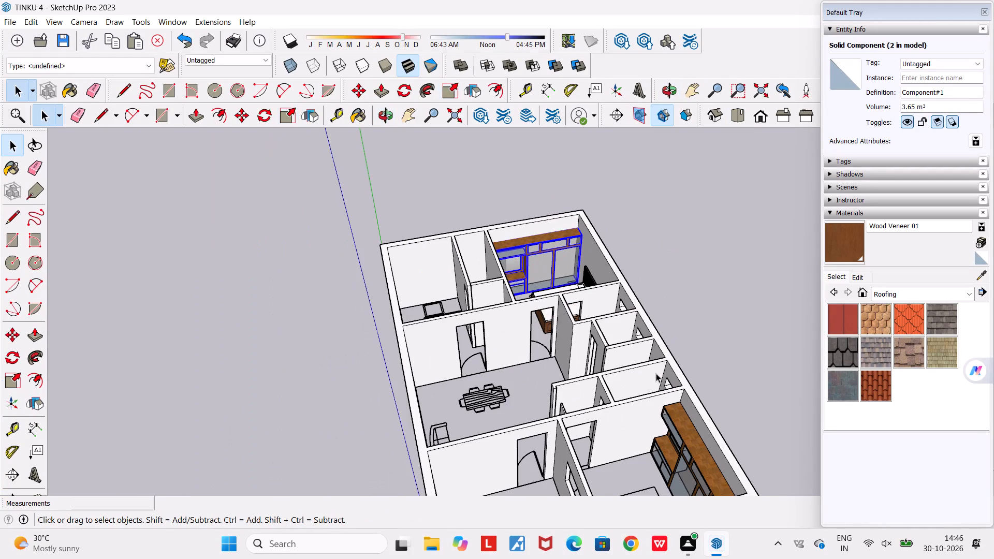
pyautogui.moveTo(656, 373); pyautogui.dragTo(765, 358, button='middle')
pyautogui.scroll(-9, 765, 358)
pyautogui.moveTo(655, 443); pyautogui.dragTo(759, 442, button='middle')
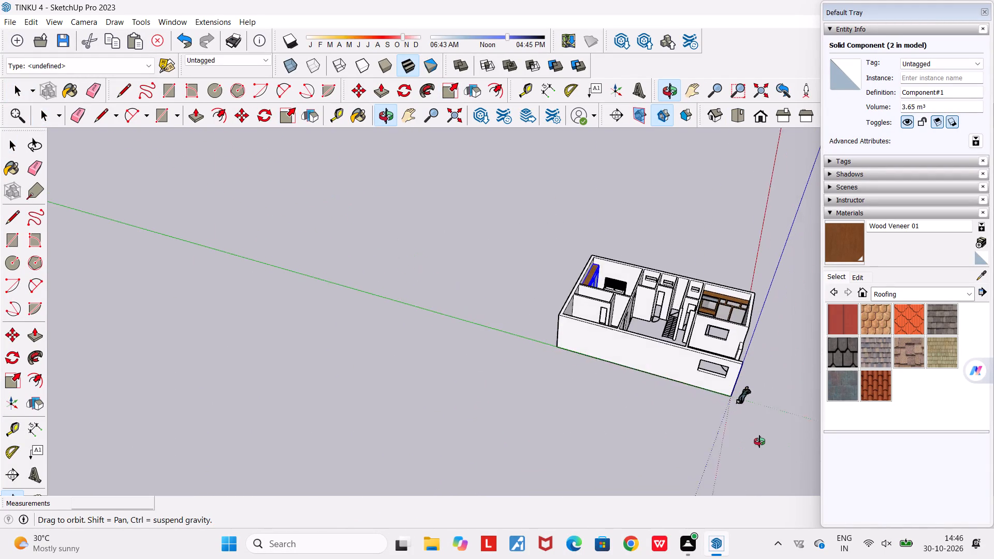
pyautogui.moveTo(759, 442); pyautogui.dragTo(763, 439, button='middle')
pyautogui.scroll(-2, 763, 439)
pyautogui.scroll(4, 697, 304)
pyautogui.click(695, 263)
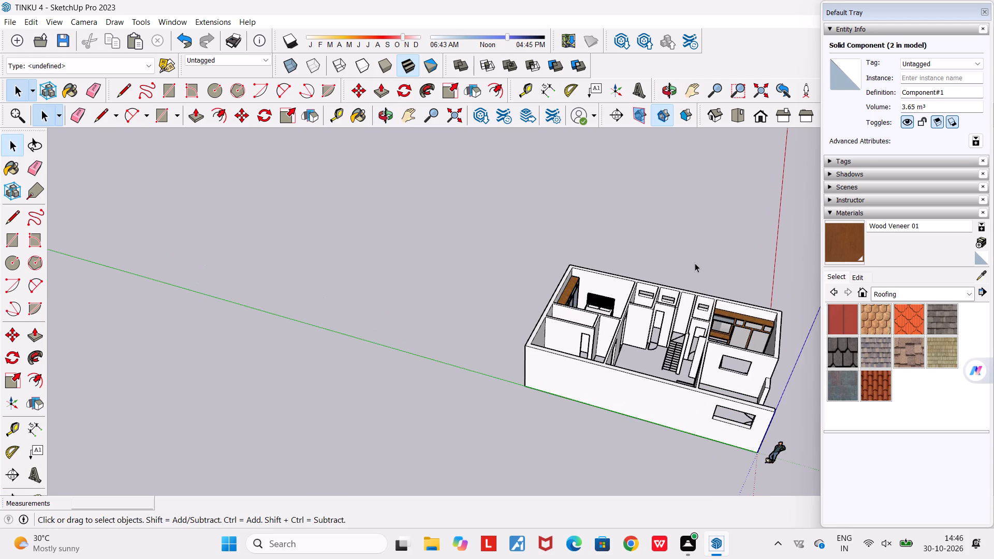
# Examine the clearance between the wardrobe, bedside table and bed up close.
pyautogui.moveTo(680, 349); pyautogui.dragTo(500, 383, button='middle')
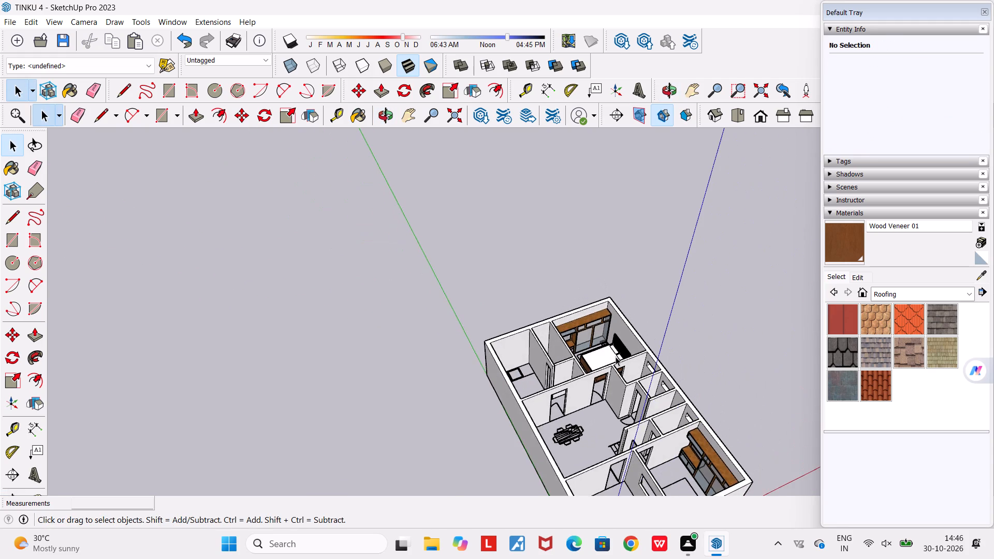
pyautogui.scroll(14, 617, 357)
pyautogui.moveTo(611, 359); pyautogui.dragTo(798, 416, button='middle')
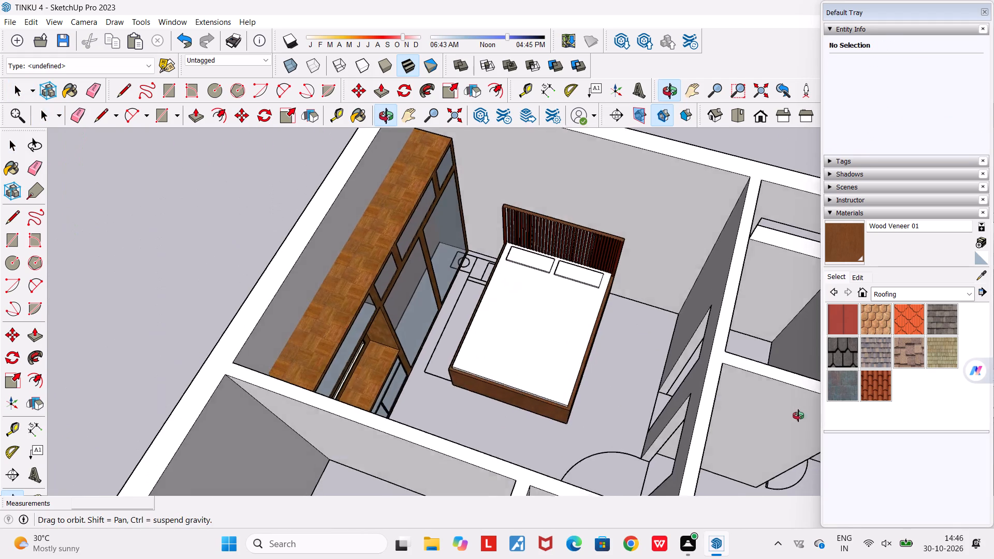
pyautogui.moveTo(798, 416); pyautogui.dragTo(822, 385, button='middle')
pyautogui.scroll(3, 554, 435)
pyautogui.moveTo(560, 439); pyautogui.dragTo(749, 465, button='middle')
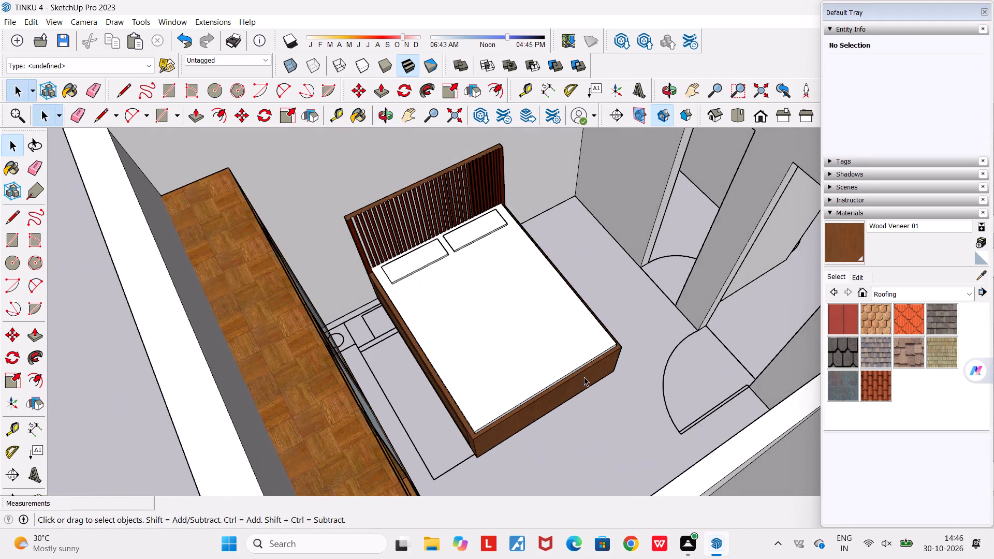
pyautogui.scroll(4, 583, 376)
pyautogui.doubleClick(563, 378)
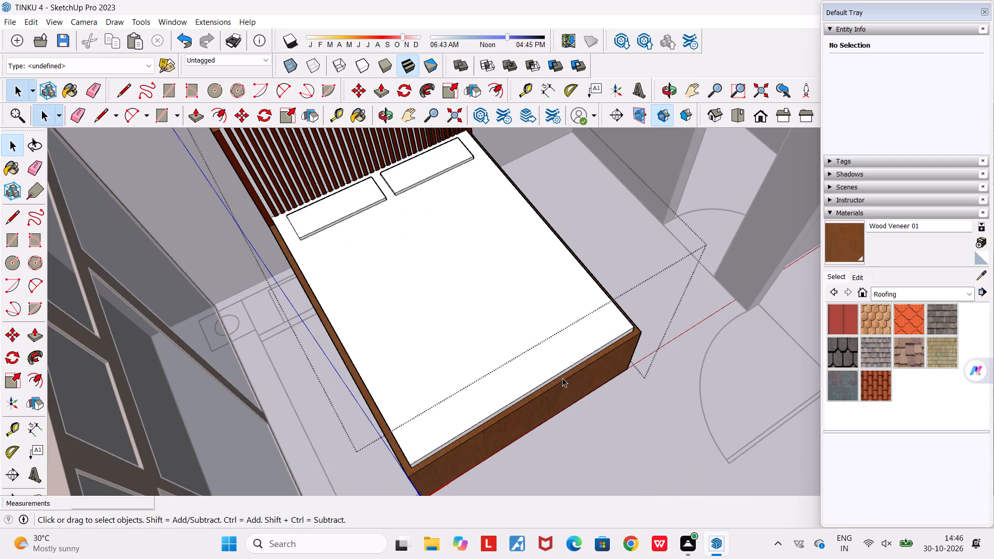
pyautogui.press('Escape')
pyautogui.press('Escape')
# Move the bed about 0.29 m away from the wardrobe along the headboard wall, towards the doors.
pyautogui.click(560, 377)
pyautogui.scroll(-5, 560, 377)
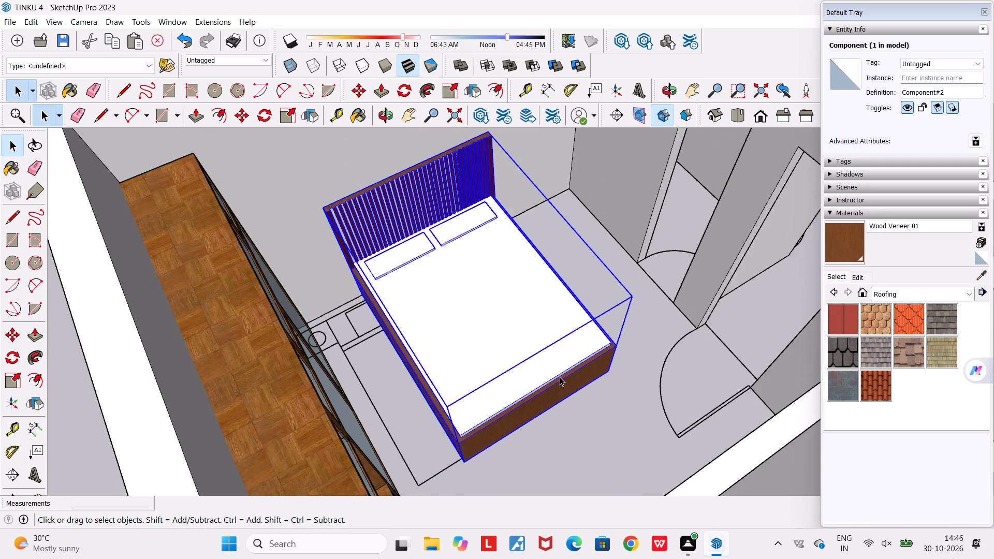
pyautogui.scroll(-3, 560, 377)
pyautogui.moveTo(582, 404); pyautogui.dragTo(501, 379, button='middle')
pyautogui.scroll(-8, 501, 379)
pyautogui.moveTo(534, 357); pyautogui.dragTo(526, 359, button='middle')
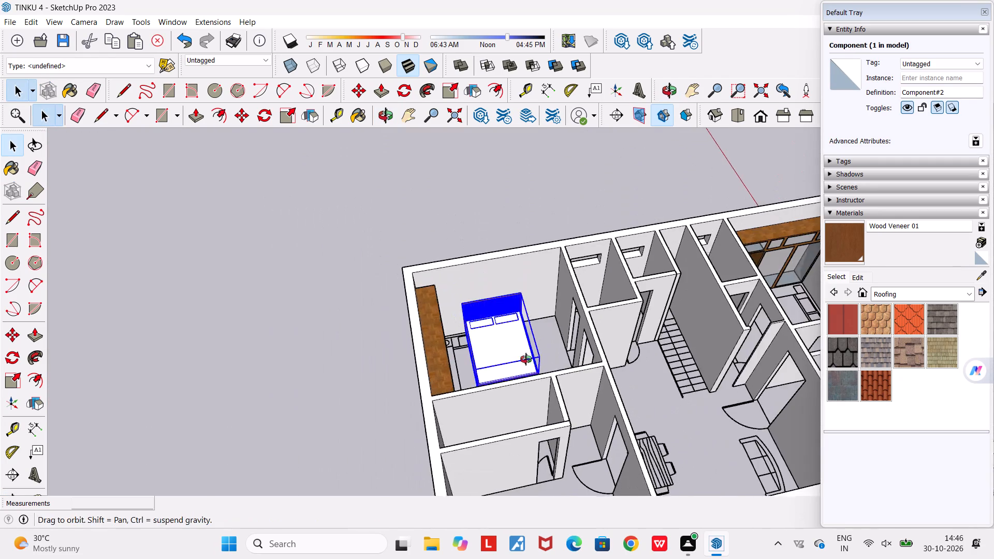
pyautogui.moveTo(526, 359); pyautogui.dragTo(458, 380, button='middle')
pyautogui.scroll(-9, 458, 380)
pyautogui.moveTo(638, 377); pyautogui.dragTo(668, 416, button='middle')
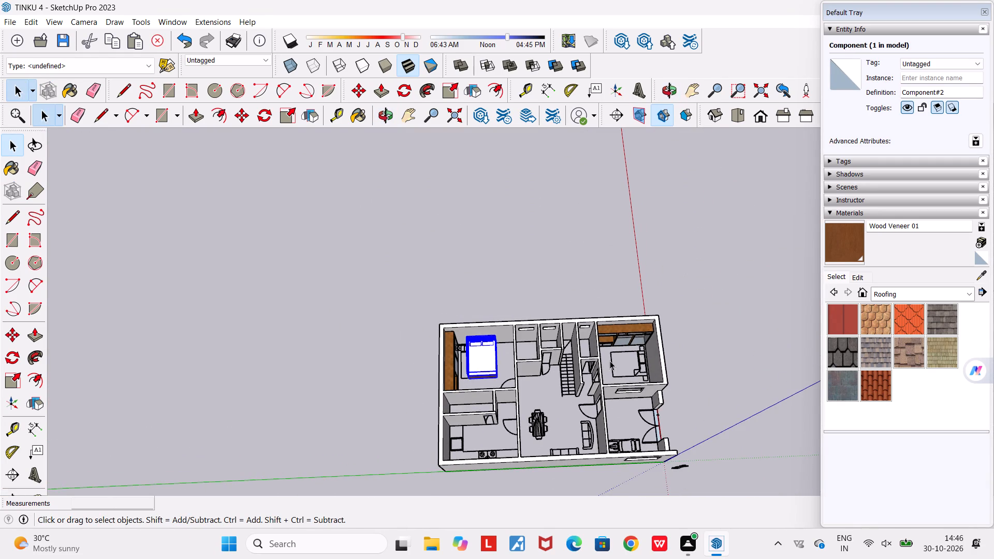
pyautogui.scroll(11, 477, 359)
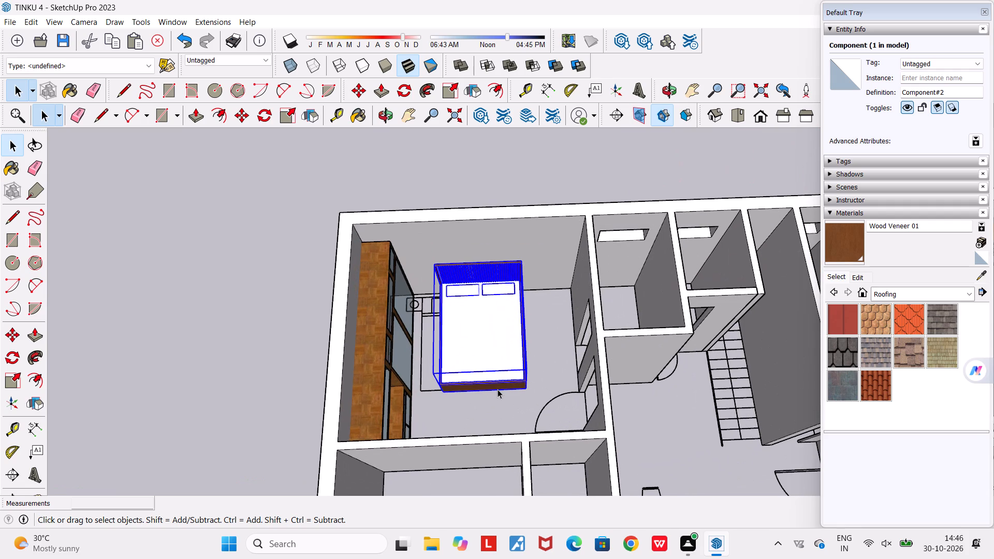
pyautogui.press('m')
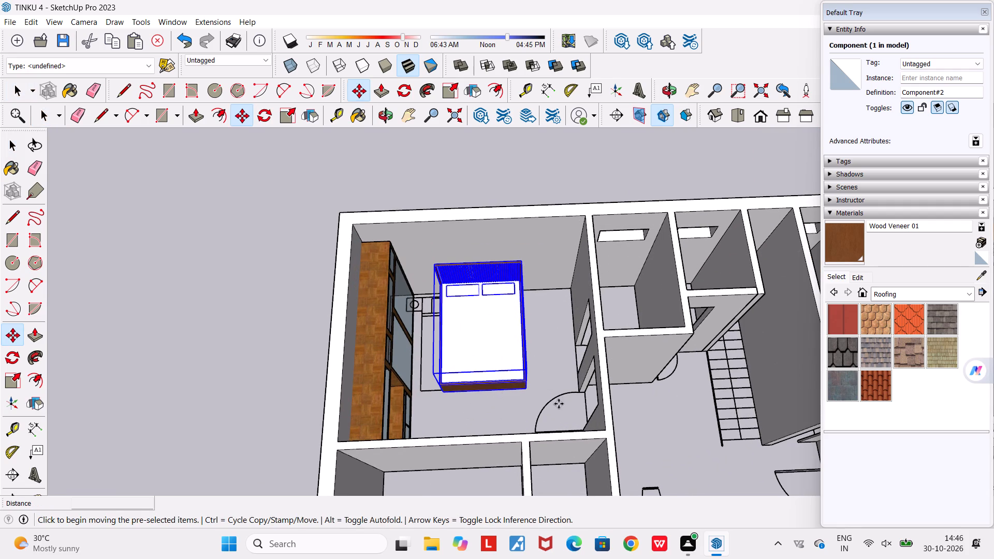
pyautogui.click(524, 389)
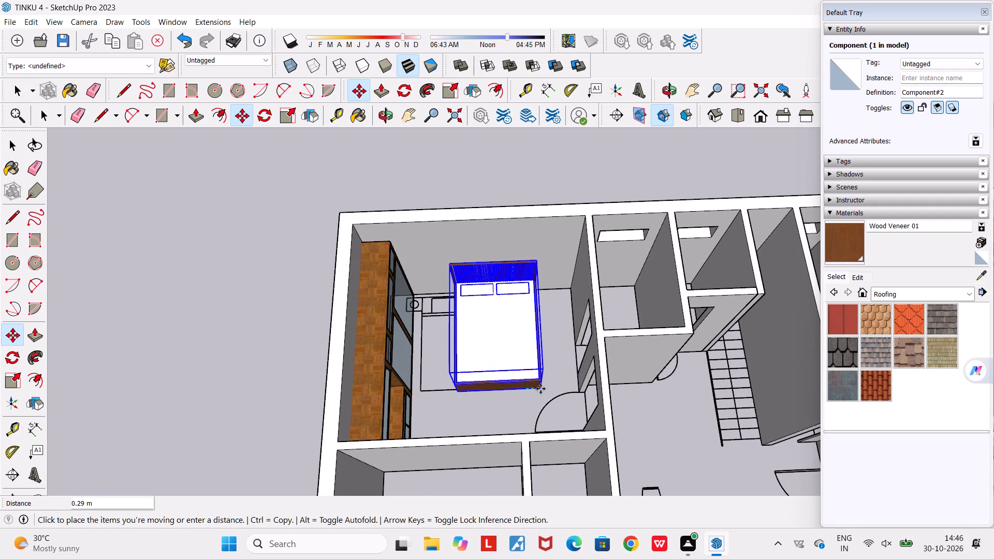
pyautogui.click(540, 389)
pyautogui.scroll(3, 500, 378)
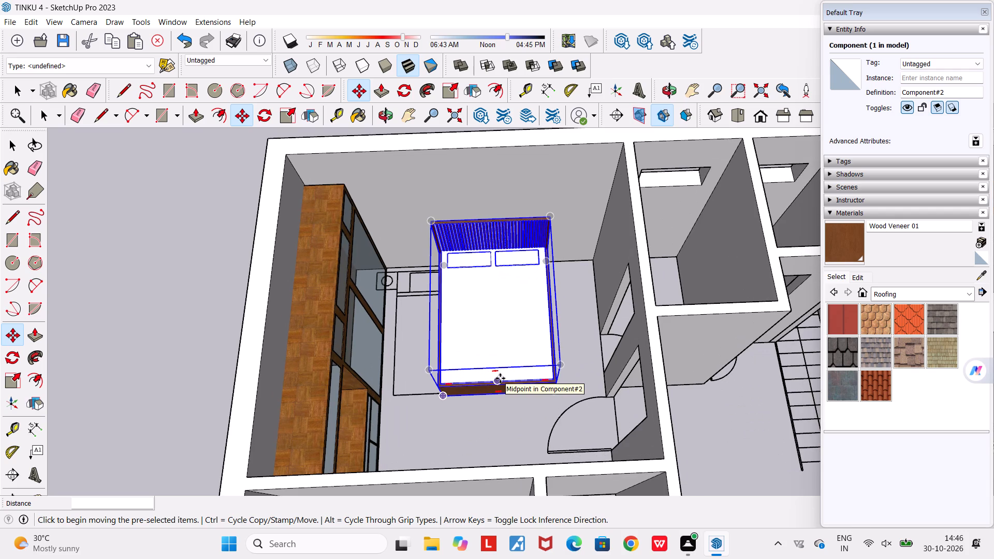
# Copy the wood-veneer bed and paste the duplicate on the open ground beside the house.
pyautogui.hotkey('ctrl', 'c')
pyautogui.scroll(-17, 500, 378)
pyautogui.moveTo(589, 402); pyautogui.dragTo(442, 367, button='middle')
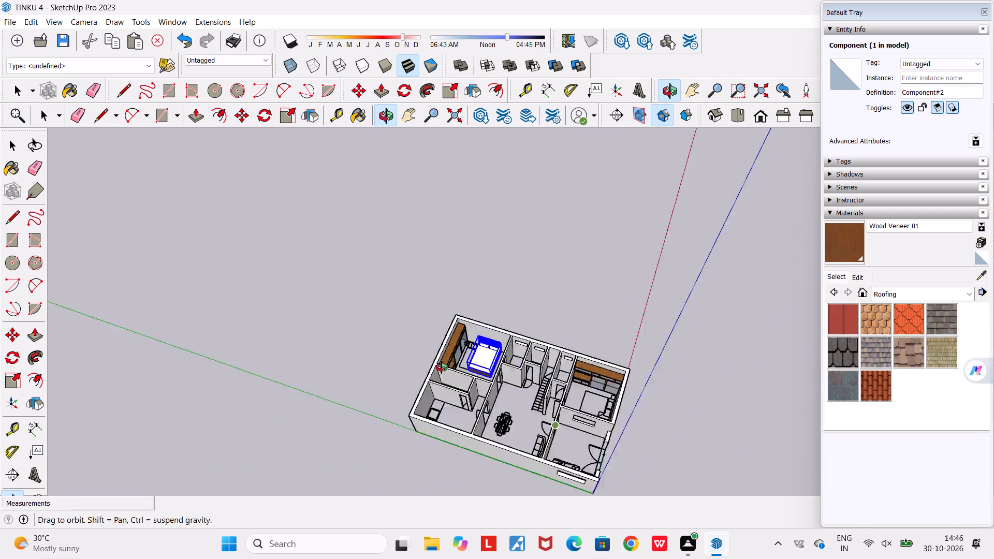
pyautogui.moveTo(442, 367); pyautogui.dragTo(265, 360, button='middle')
pyautogui.hotkey('ctrl', 'v')
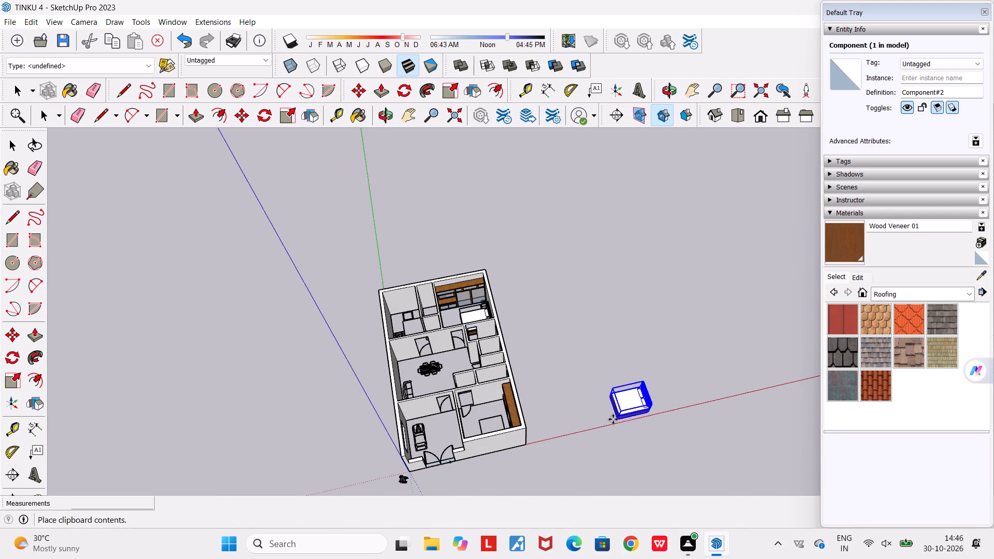
pyautogui.click(579, 389)
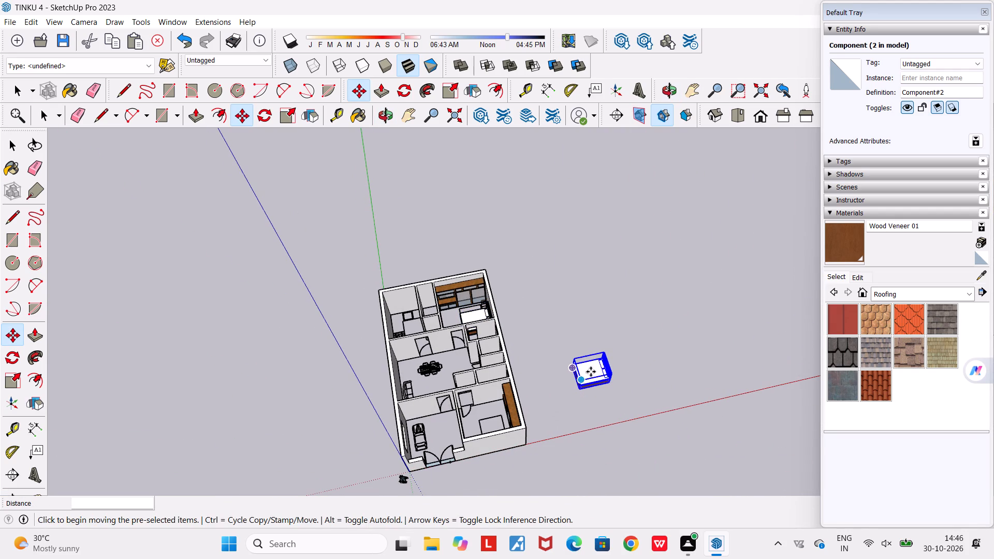
# Rotate the pasted bed 90 degrees clockwise about its vertical axis.
pyautogui.scroll(4, 596, 365)
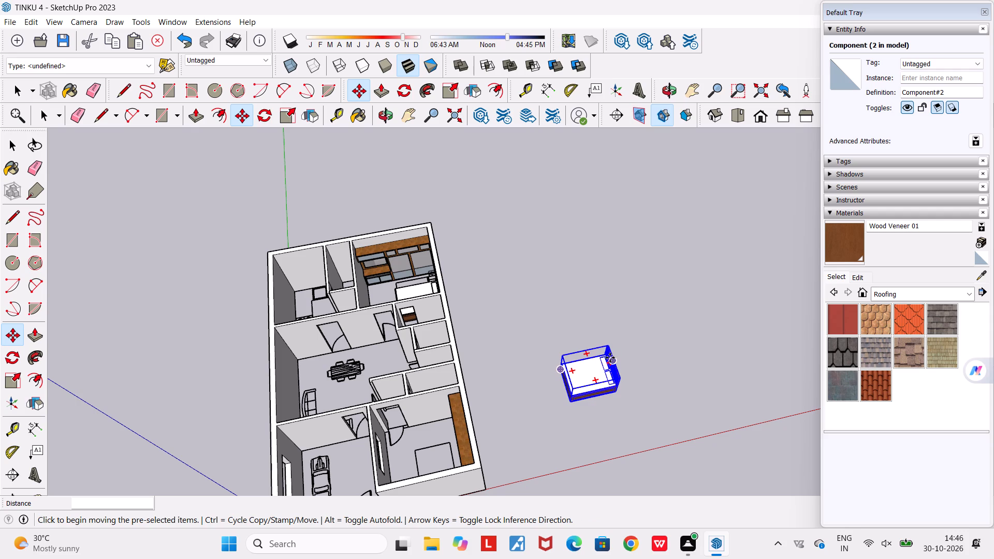
pyautogui.scroll(5, 606, 359)
pyautogui.click(612, 364)
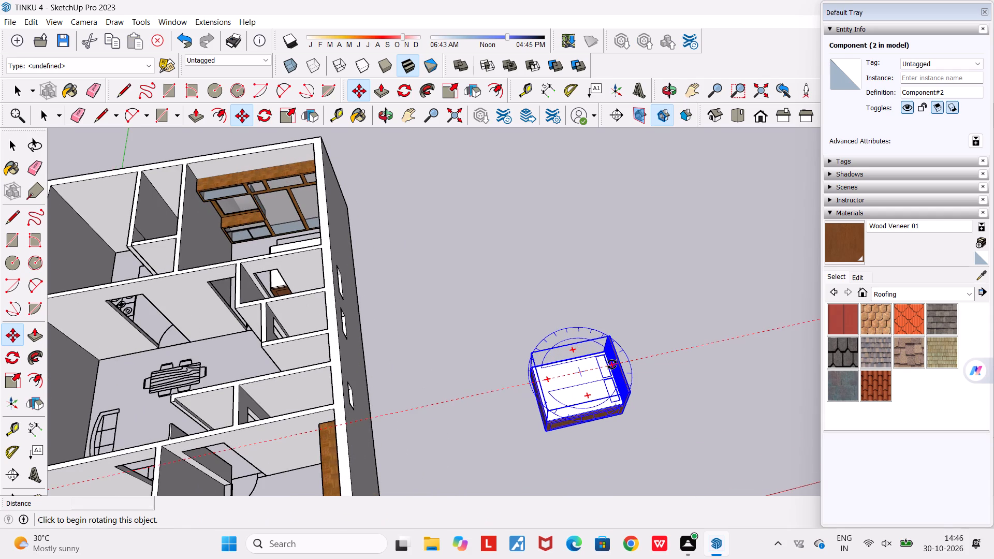
pyautogui.click(595, 423)
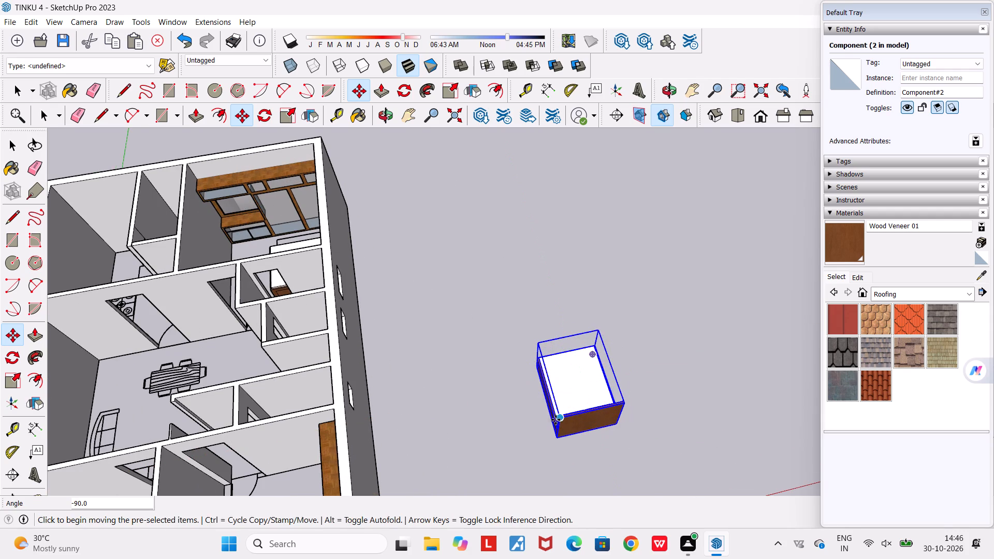
# Move the rotated bed into the front bedroom over its plan outline, with the headboard at the outer wall beside the wardrobe.
pyautogui.click(557, 419)
pyautogui.scroll(-11, 561, 419)
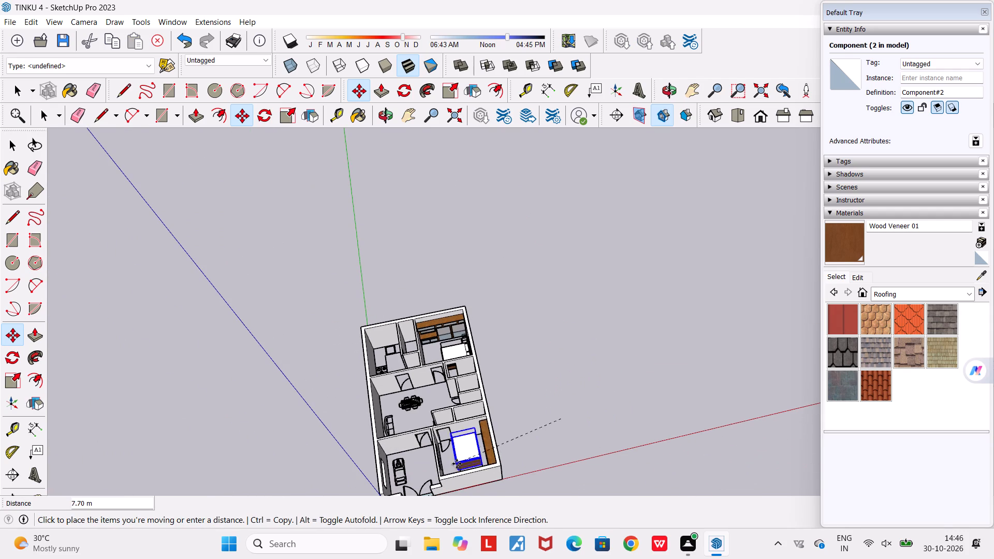
pyautogui.moveTo(460, 466); pyautogui.dragTo(662, 413, button='middle')
pyautogui.scroll(7, 619, 452)
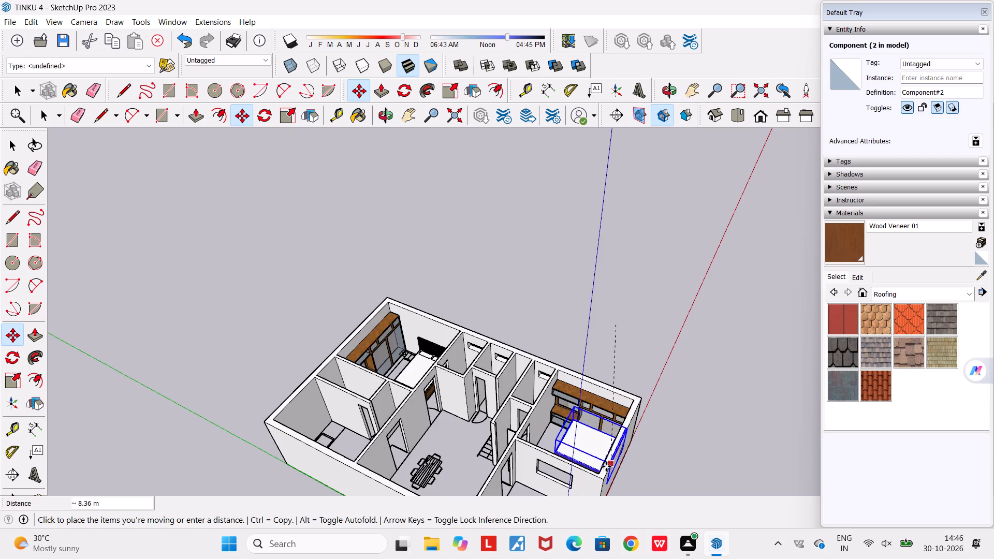
pyautogui.scroll(4, 606, 466)
pyautogui.moveTo(605, 468); pyautogui.dragTo(695, 555, button='middle')
pyautogui.scroll(2, 642, 443)
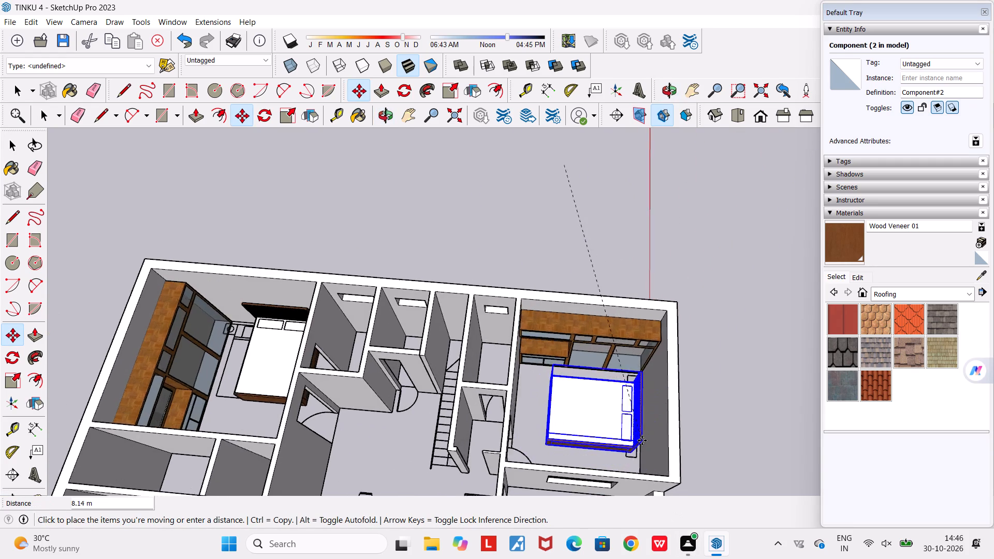
pyautogui.scroll(10, 642, 440)
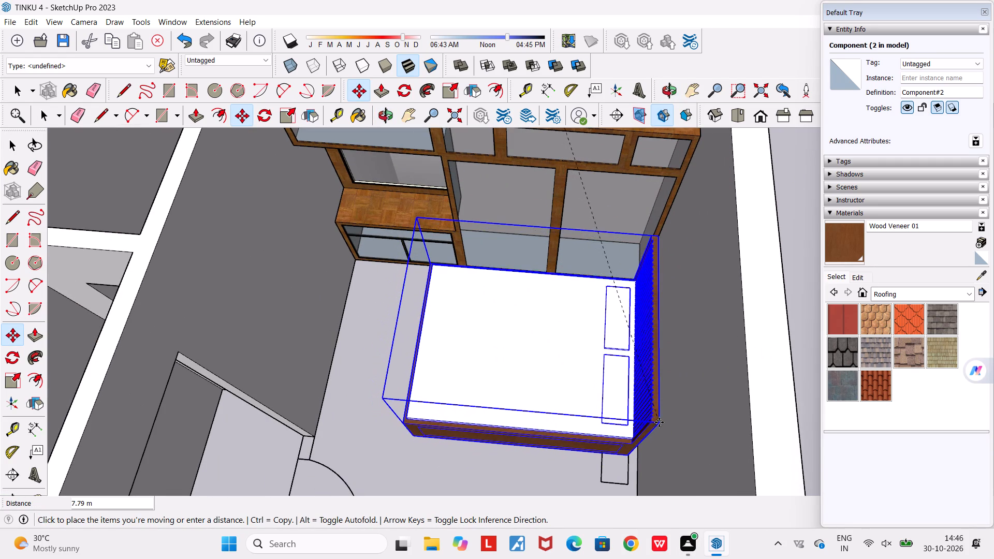
pyautogui.click(667, 442)
# Shift the front bedroom's bed about 0.10 m along the headboard wall, away from the wardrobe.
pyautogui.moveTo(611, 454); pyautogui.dragTo(862, 322, button='middle')
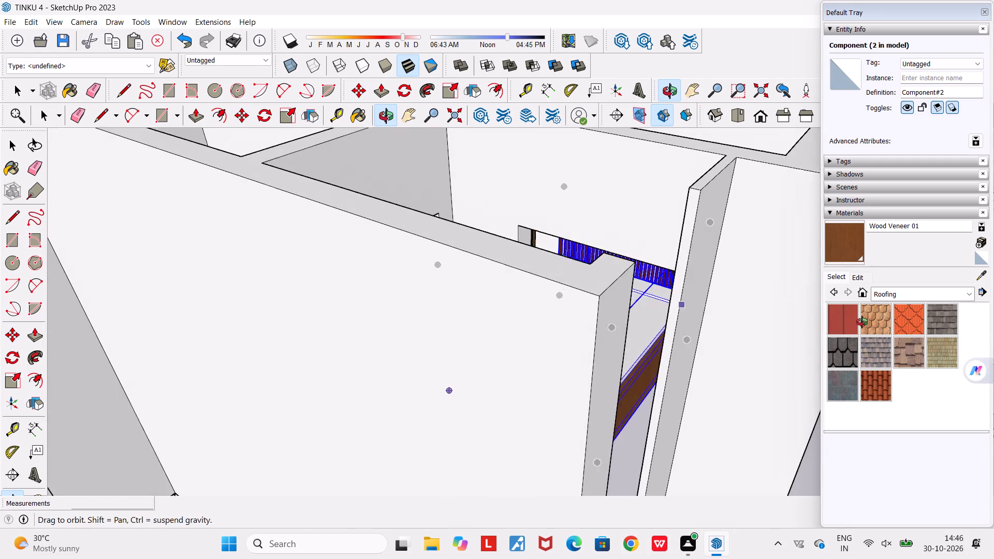
pyautogui.moveTo(862, 322); pyautogui.dragTo(841, 284, button='middle')
pyautogui.scroll(5, 575, 422)
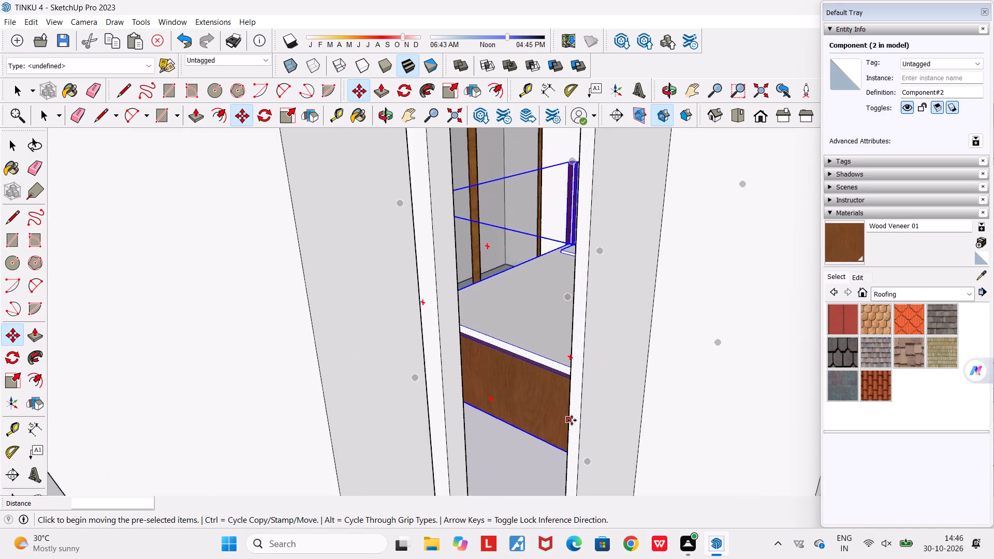
pyautogui.scroll(5, 572, 420)
pyautogui.moveTo(549, 441); pyautogui.dragTo(559, 464, button='middle')
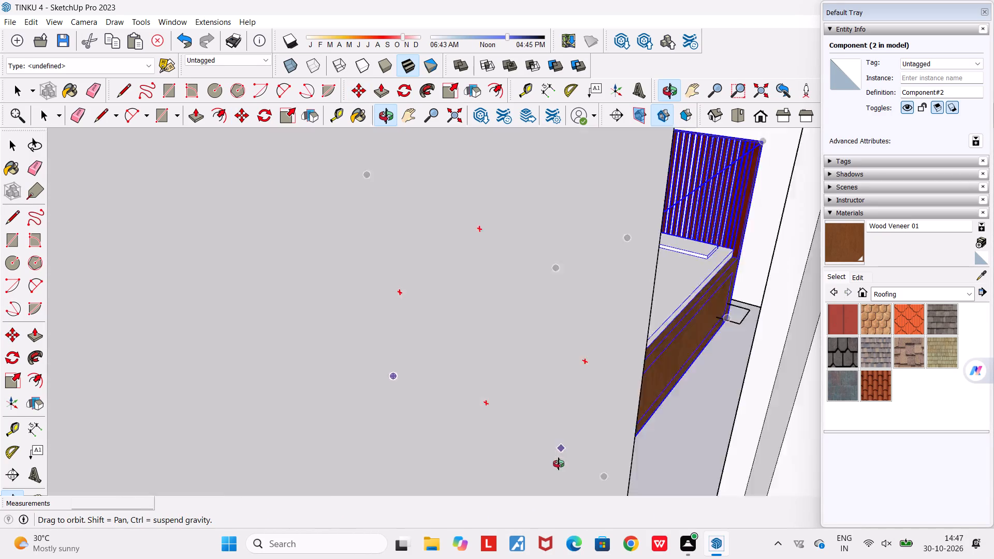
pyautogui.moveTo(559, 464); pyautogui.dragTo(552, 465, button='middle')
pyautogui.scroll(-17, 552, 465)
pyautogui.moveTo(565, 431); pyautogui.dragTo(661, 495, button='middle')
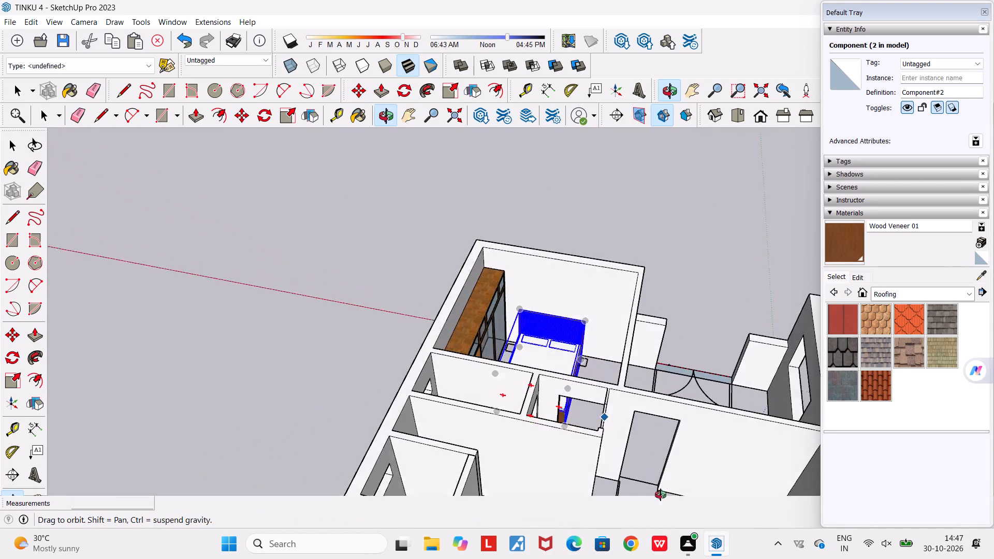
pyautogui.moveTo(661, 495); pyautogui.dragTo(667, 558, button='middle')
pyautogui.moveTo(573, 342); pyautogui.dragTo(644, 347, button='middle')
pyautogui.scroll(5, 585, 334)
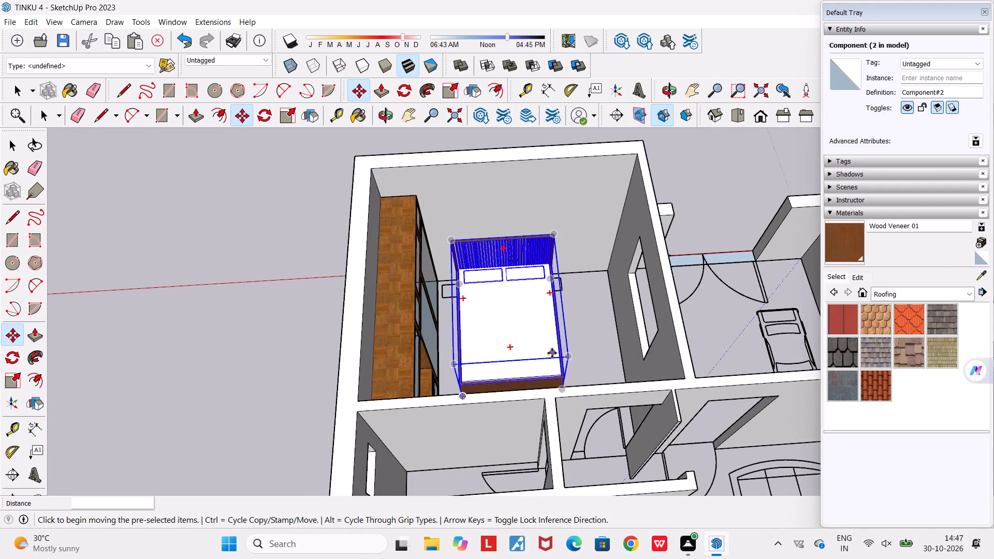
pyautogui.scroll(2, 551, 354)
pyautogui.moveTo(550, 354); pyautogui.dragTo(551, 429, button='middle')
pyautogui.moveTo(553, 379); pyautogui.dragTo(515, 369, button='middle')
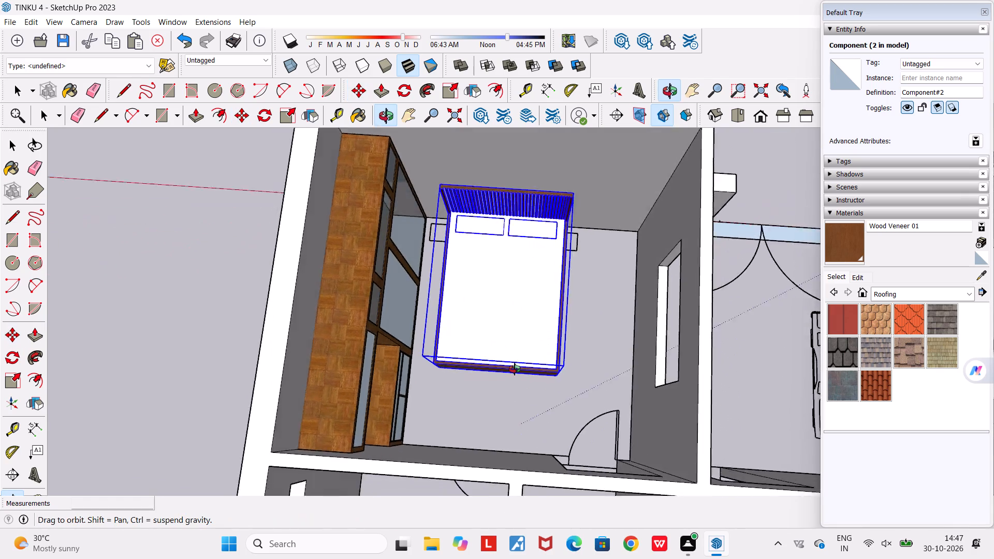
pyautogui.moveTo(515, 369); pyautogui.dragTo(349, 346, button='middle')
pyautogui.scroll(2, 500, 300)
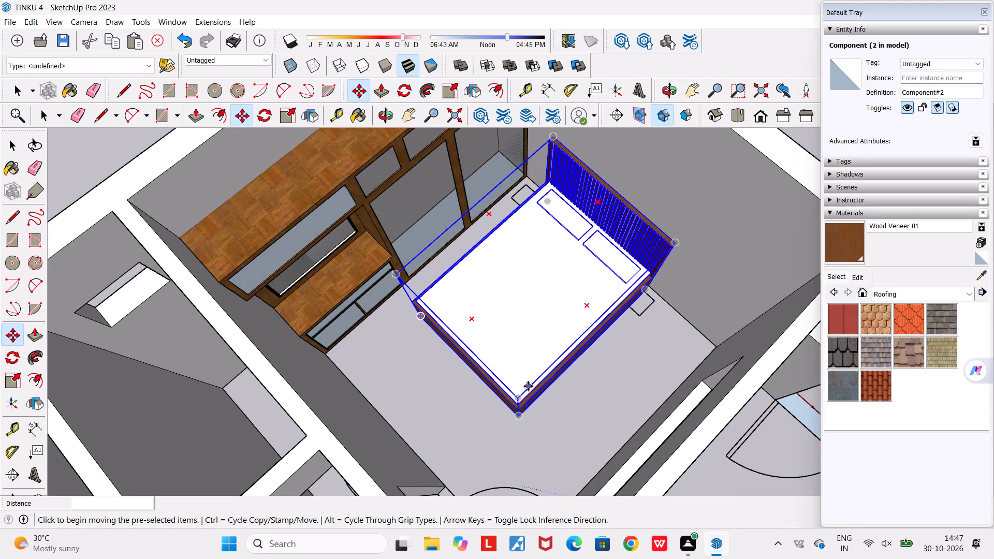
pyautogui.click(517, 407)
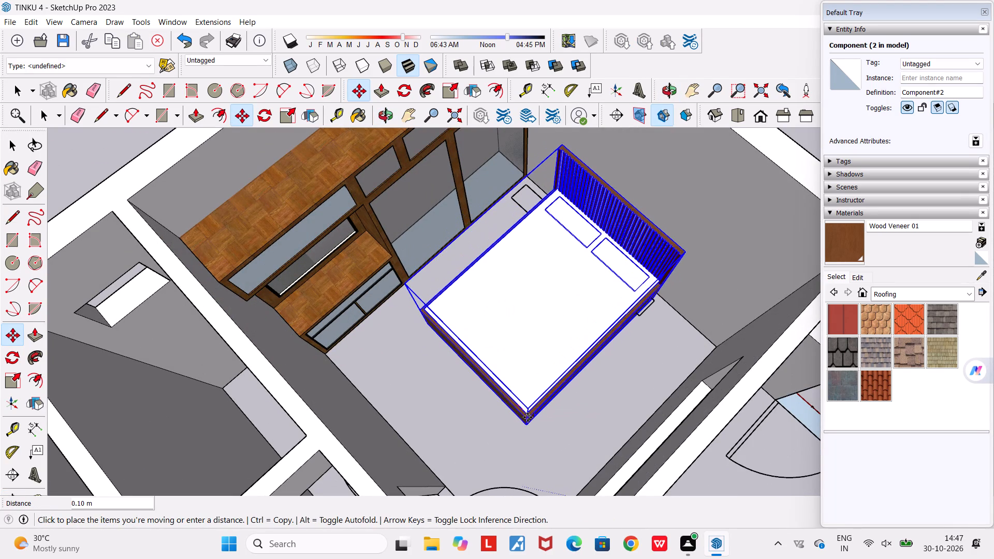
pyautogui.click(525, 416)
# Leave the Move tool and deselect the copied bed.
pyautogui.scroll(-8, 542, 384)
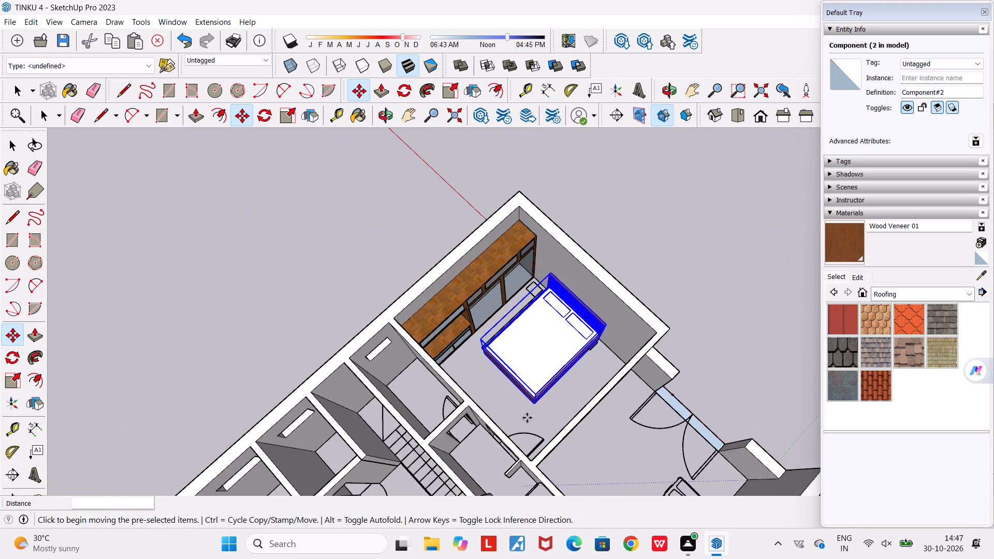
pyautogui.moveTo(519, 413); pyautogui.dragTo(348, 283, button='middle')
pyautogui.scroll(-4, 348, 283)
pyautogui.press('space')
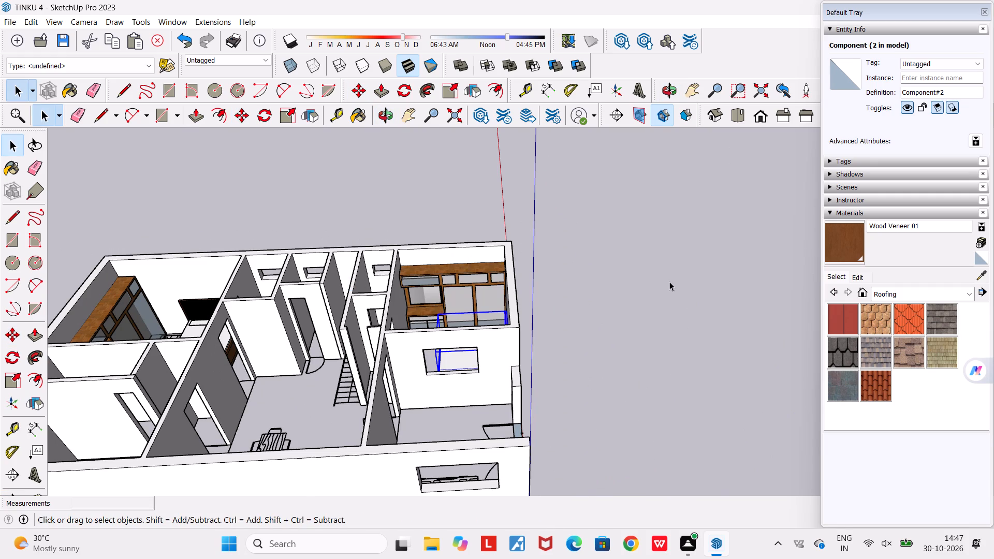
pyautogui.press('Escape')
pyautogui.moveTo(648, 311); pyautogui.dragTo(576, 308, button='middle')
pyautogui.scroll(-5, 576, 308)
pyautogui.moveTo(567, 324); pyautogui.dragTo(693, 294, button='middle')
pyautogui.scroll(1, 690, 302)
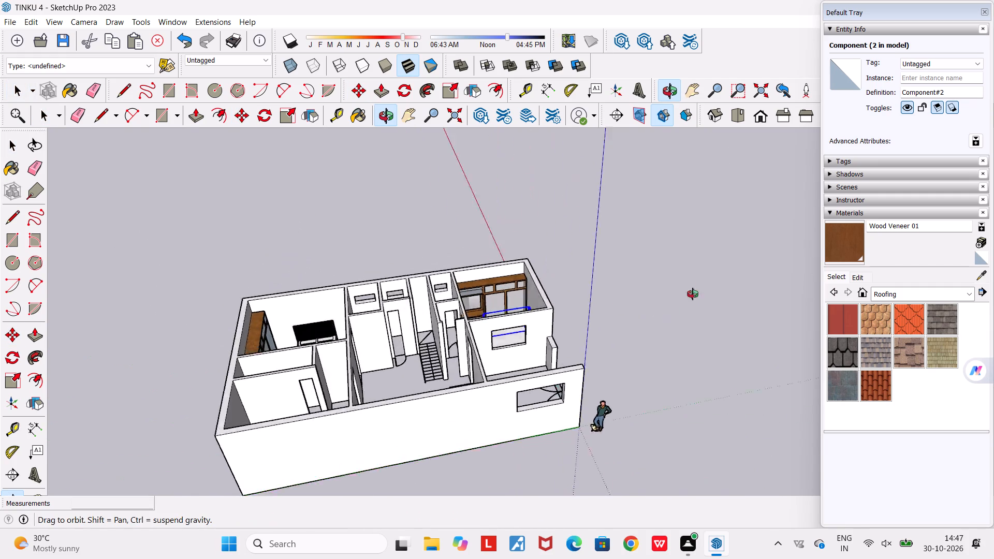
pyautogui.moveTo(693, 294); pyautogui.dragTo(799, 264, button='middle')
pyautogui.scroll(-7, 801, 265)
pyautogui.moveTo(675, 410); pyautogui.dragTo(751, 455, button='middle')
pyautogui.press('`')
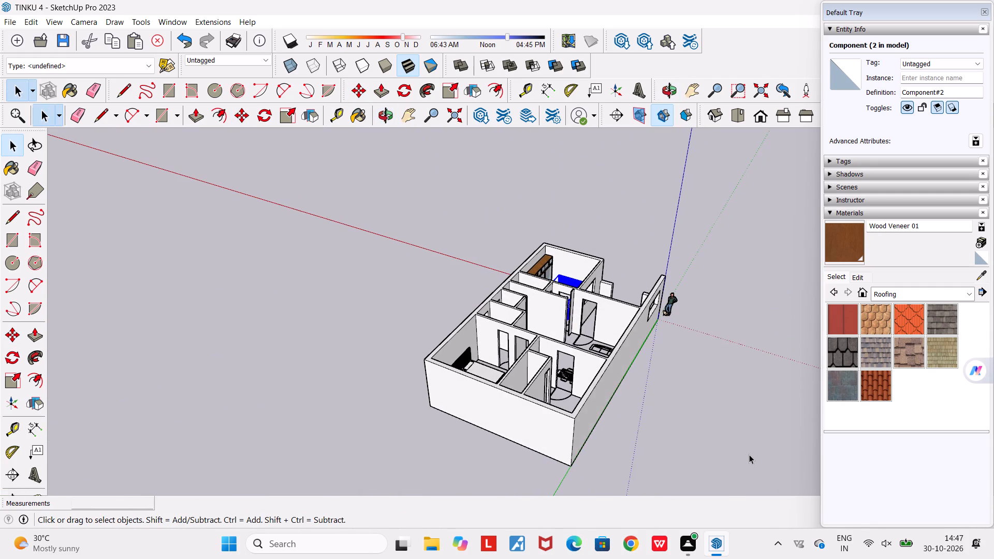
pyautogui.press('Escape')
pyautogui.click(728, 413)
# Examine the bed and wardrobe layout in both bedrooms from several angles, focusing on the front bedroom.
pyautogui.scroll(-5, 728, 413)
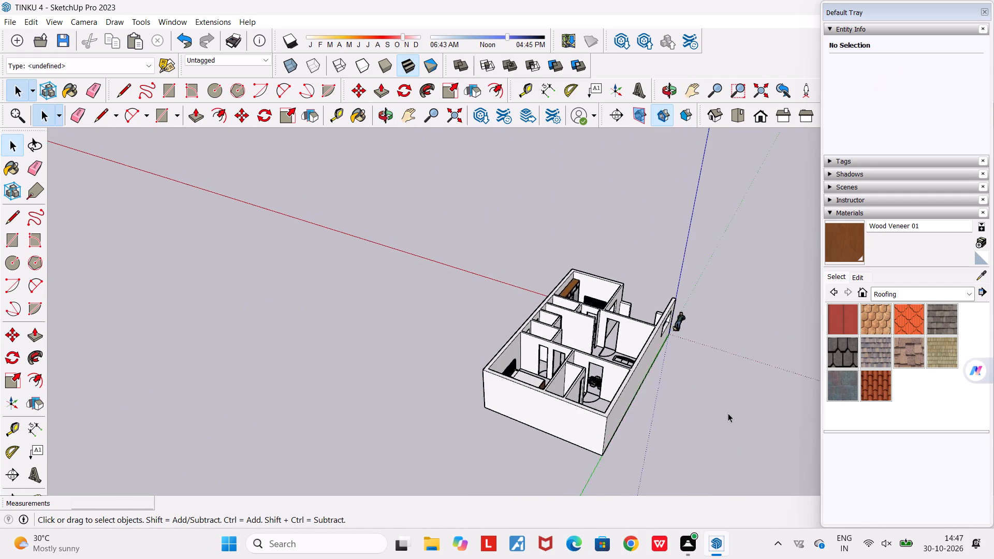
pyautogui.moveTo(690, 413); pyautogui.dragTo(312, 404, button='middle')
pyautogui.scroll(5, 549, 388)
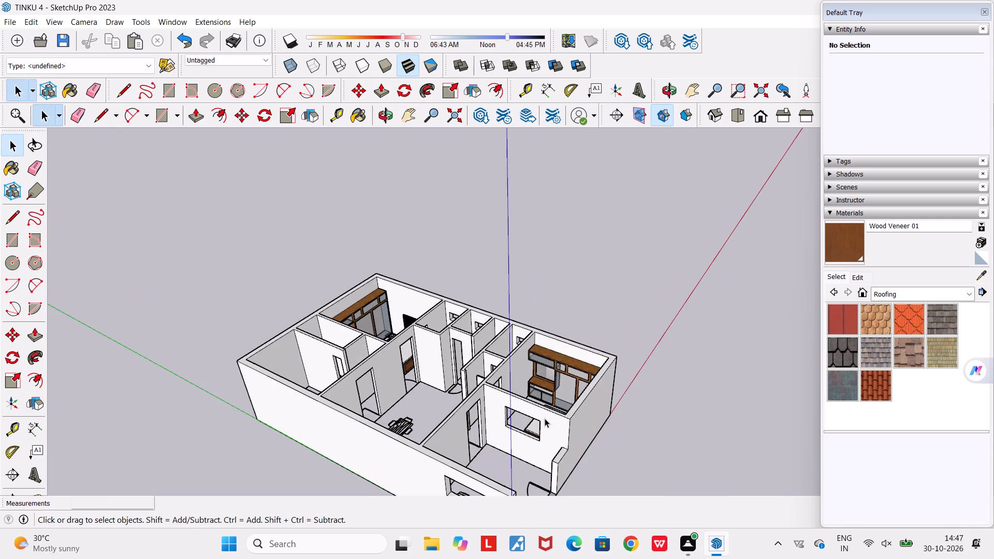
pyautogui.moveTo(545, 418); pyautogui.dragTo(786, 455, button='middle')
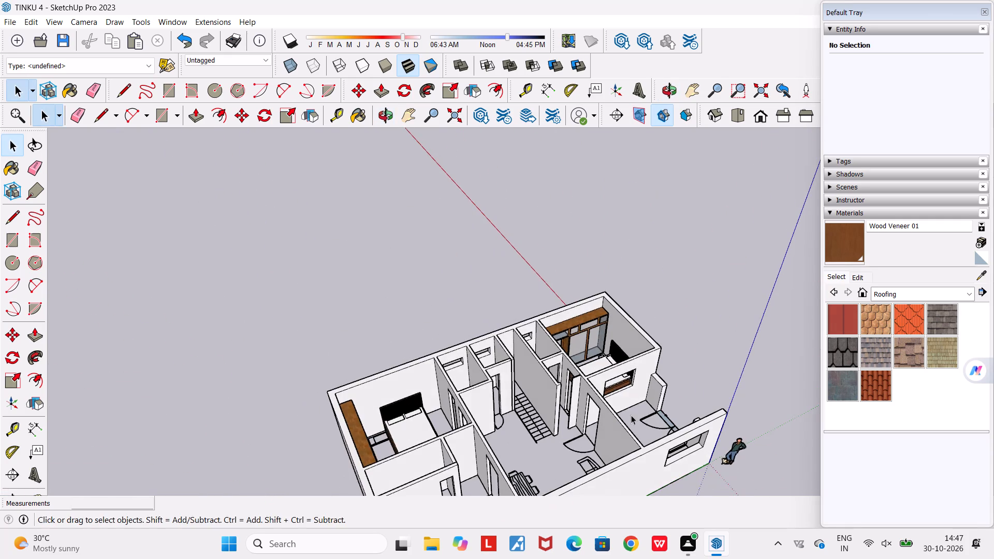
pyautogui.moveTo(631, 415); pyautogui.dragTo(782, 416, button='middle')
pyautogui.scroll(5, 609, 292)
pyautogui.moveTo(587, 421); pyautogui.dragTo(824, 551, button='middle')
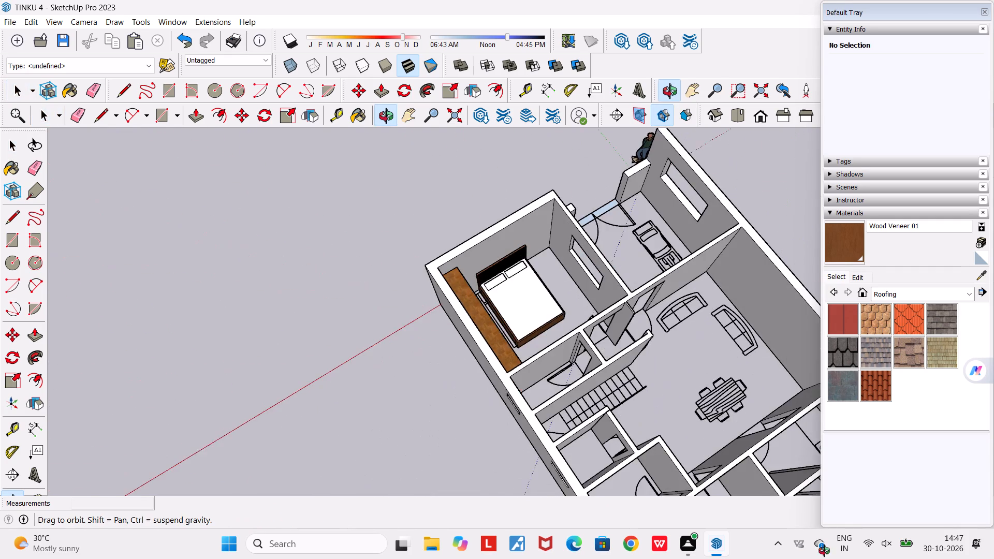
pyautogui.moveTo(824, 551); pyautogui.dragTo(823, 554, button='middle')
pyautogui.scroll(4, 542, 268)
pyautogui.moveTo(536, 354); pyautogui.dragTo(284, 323, button='middle')
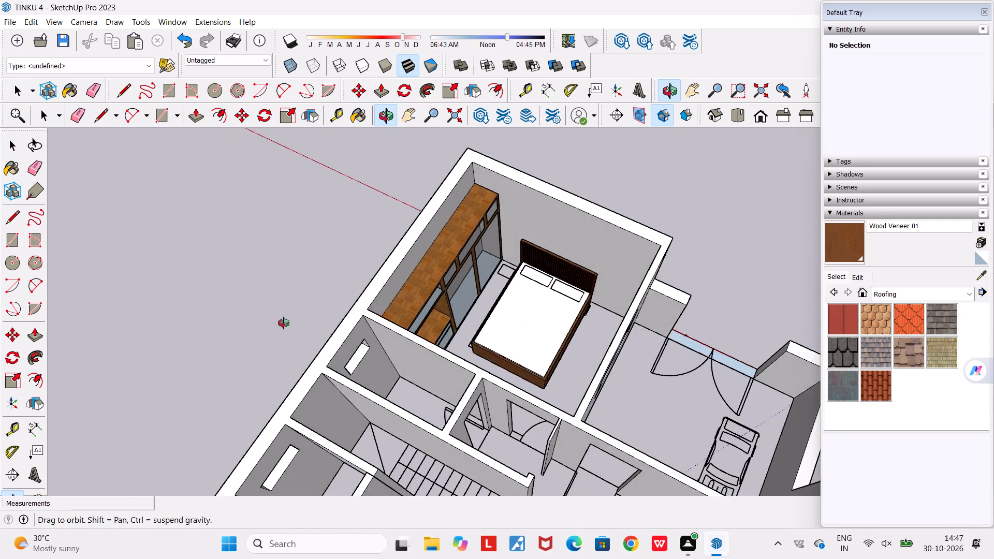
pyautogui.moveTo(284, 323); pyautogui.dragTo(284, 322, button='middle')
pyautogui.scroll(-3, 284, 323)
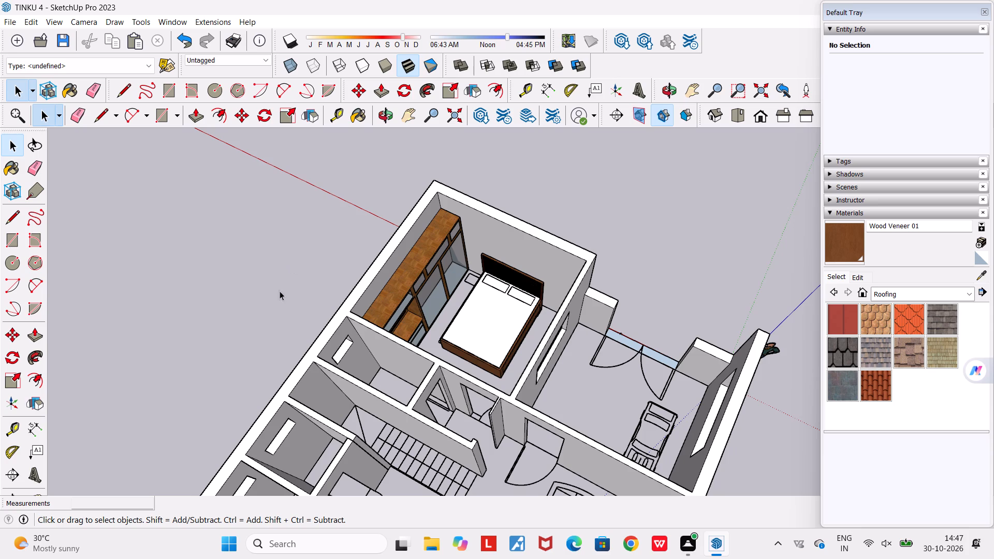
pyautogui.scroll(-5, 370, 317)
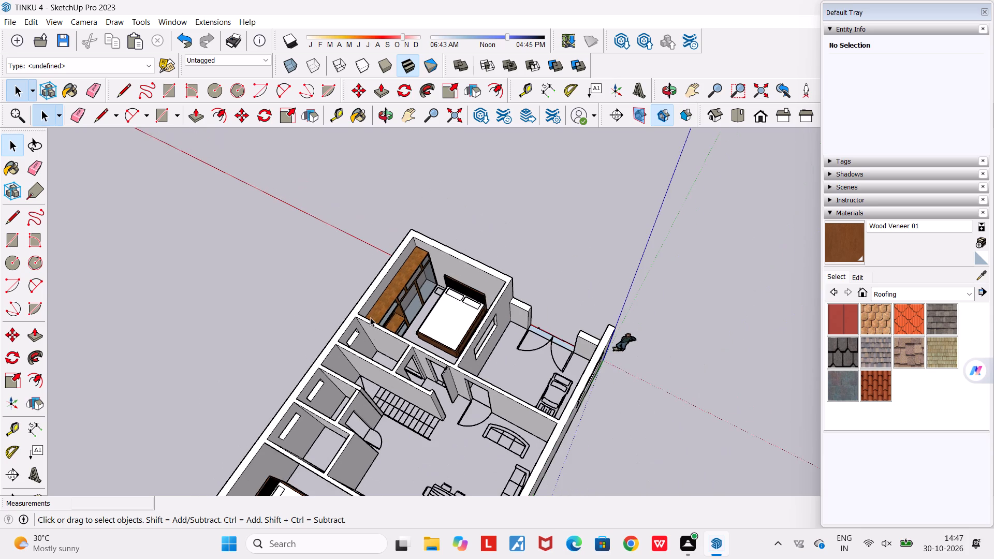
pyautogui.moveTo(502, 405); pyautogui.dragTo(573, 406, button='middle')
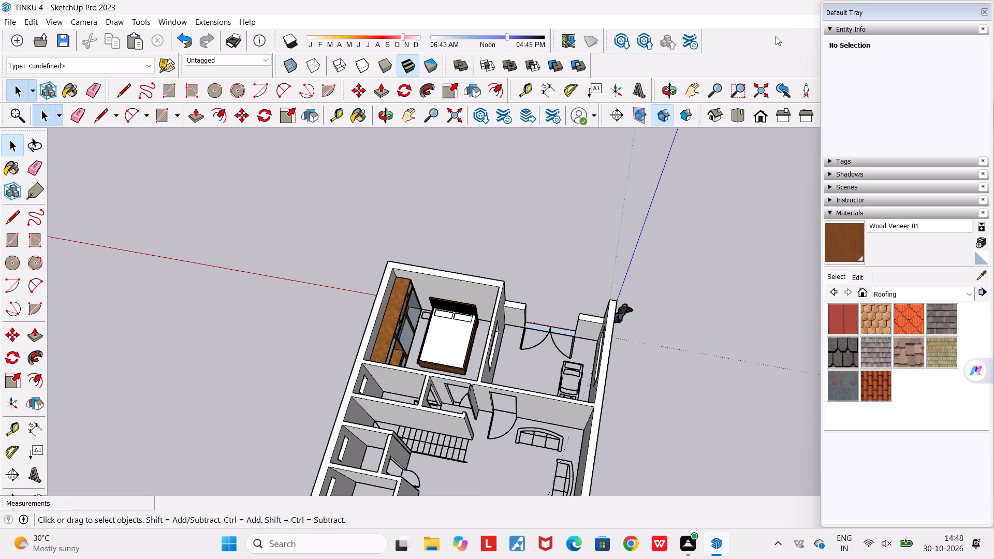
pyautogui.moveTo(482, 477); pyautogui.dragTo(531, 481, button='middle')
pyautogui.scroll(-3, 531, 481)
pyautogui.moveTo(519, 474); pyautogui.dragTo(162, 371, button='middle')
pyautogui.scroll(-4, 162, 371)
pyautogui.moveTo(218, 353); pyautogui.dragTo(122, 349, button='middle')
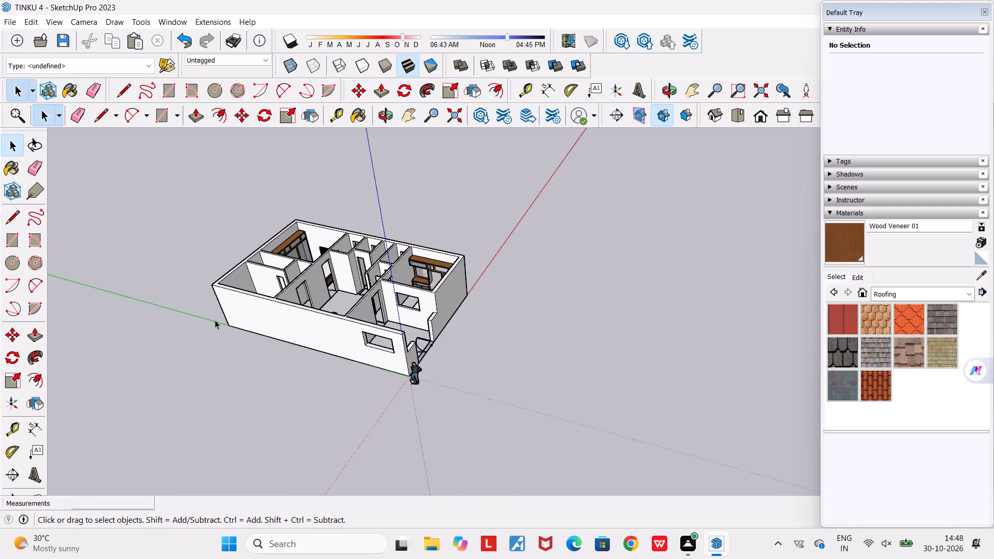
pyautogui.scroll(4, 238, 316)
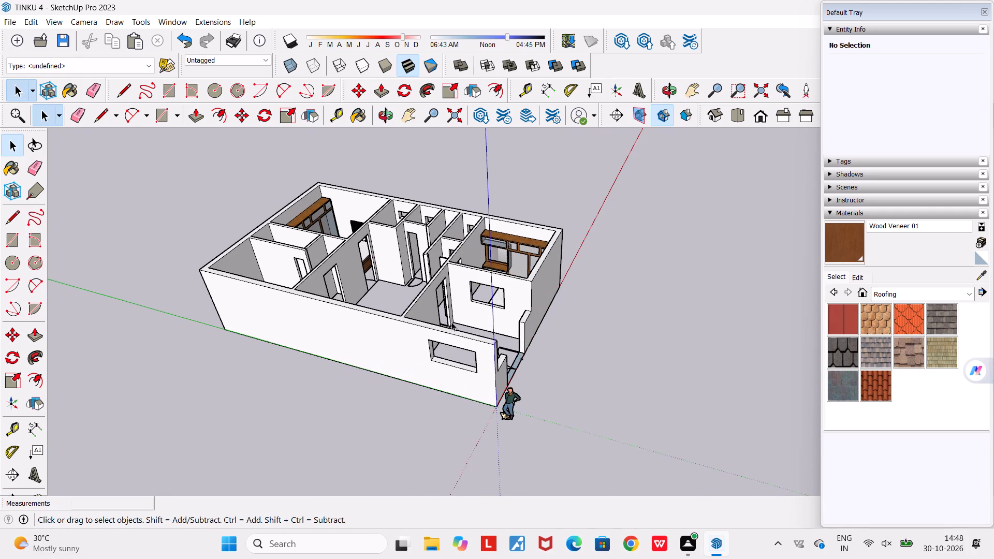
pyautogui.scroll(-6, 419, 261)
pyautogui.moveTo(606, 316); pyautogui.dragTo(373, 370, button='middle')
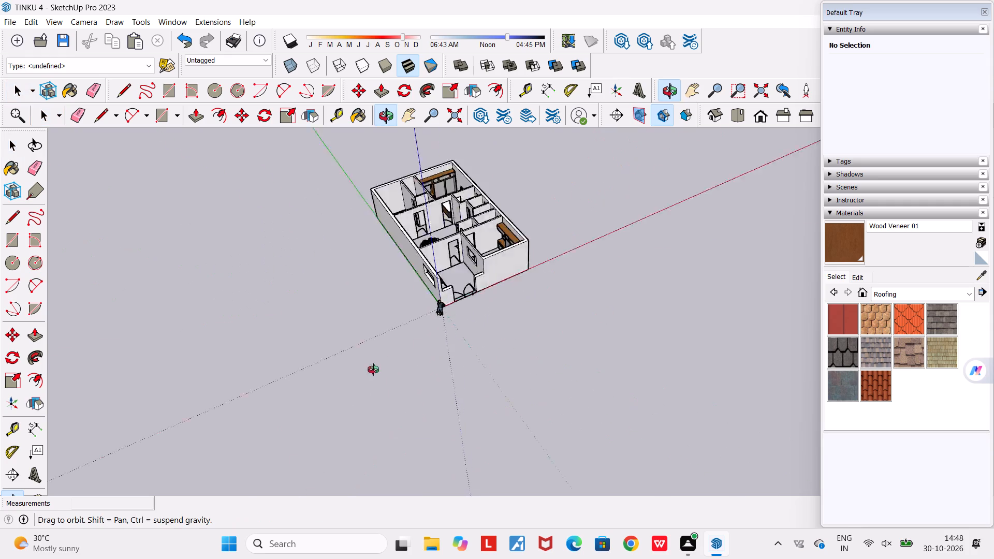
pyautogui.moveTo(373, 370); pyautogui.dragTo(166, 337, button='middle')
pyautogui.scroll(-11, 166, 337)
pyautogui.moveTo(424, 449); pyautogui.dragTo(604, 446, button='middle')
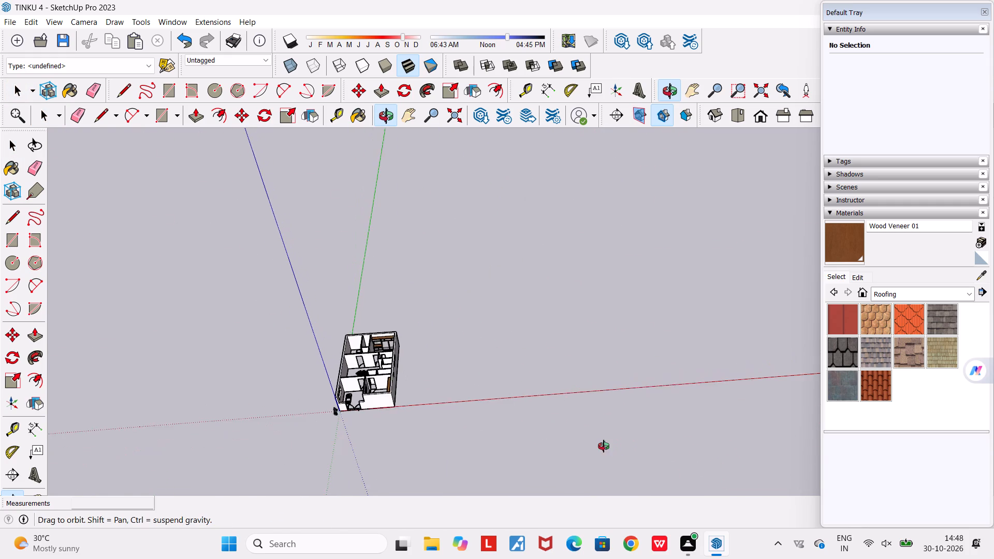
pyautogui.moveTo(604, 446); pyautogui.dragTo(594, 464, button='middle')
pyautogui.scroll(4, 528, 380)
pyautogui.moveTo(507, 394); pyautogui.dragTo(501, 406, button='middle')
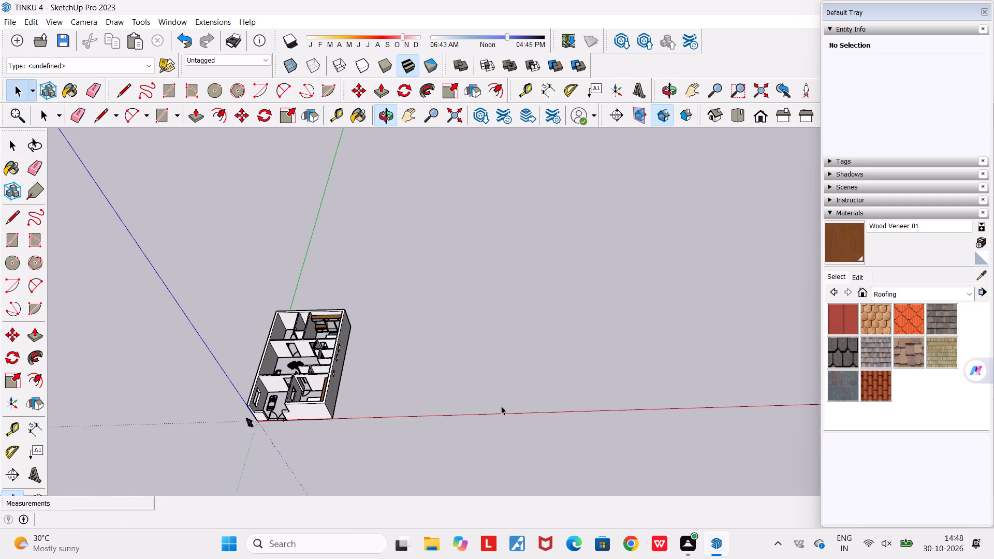
# Examine the furnished house from above and from the front to review both bedrooms' layouts.
pyautogui.scroll(8, 429, 398)
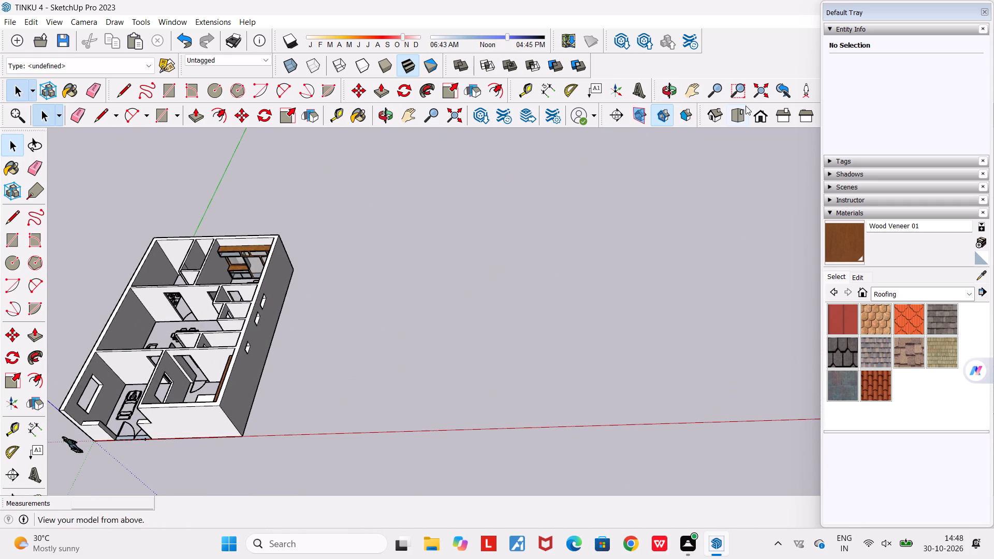
pyautogui.click(742, 111)
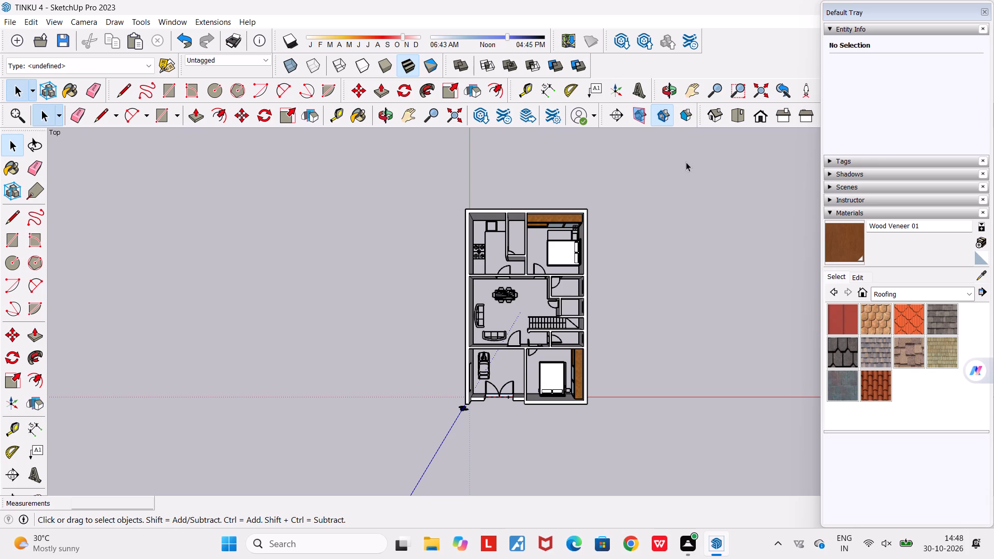
pyautogui.click(715, 116)
pyautogui.moveTo(644, 363); pyautogui.dragTo(767, 403, button='middle')
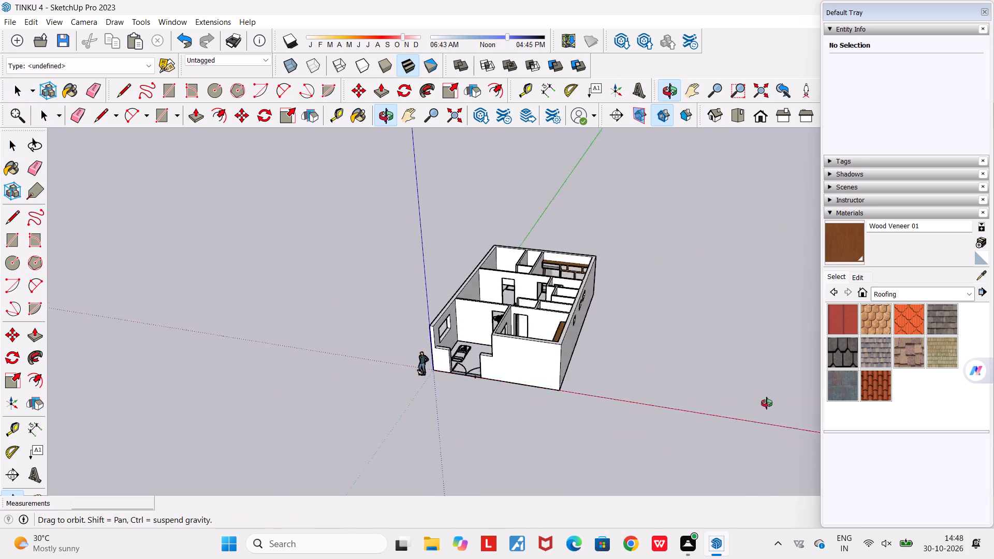
pyautogui.moveTo(767, 403); pyautogui.dragTo(835, 367, button='middle')
pyautogui.scroll(5, 750, 350)
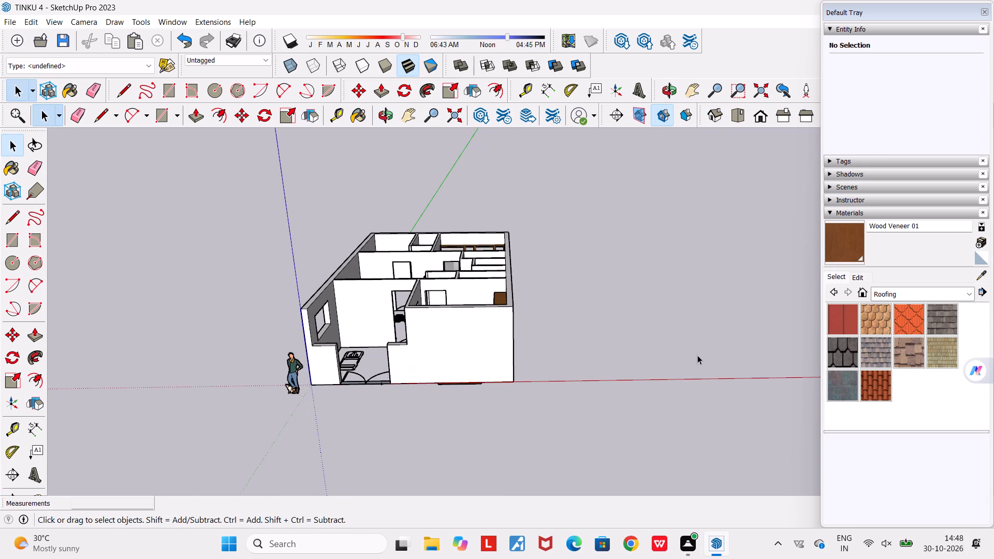
pyautogui.scroll(6, 697, 355)
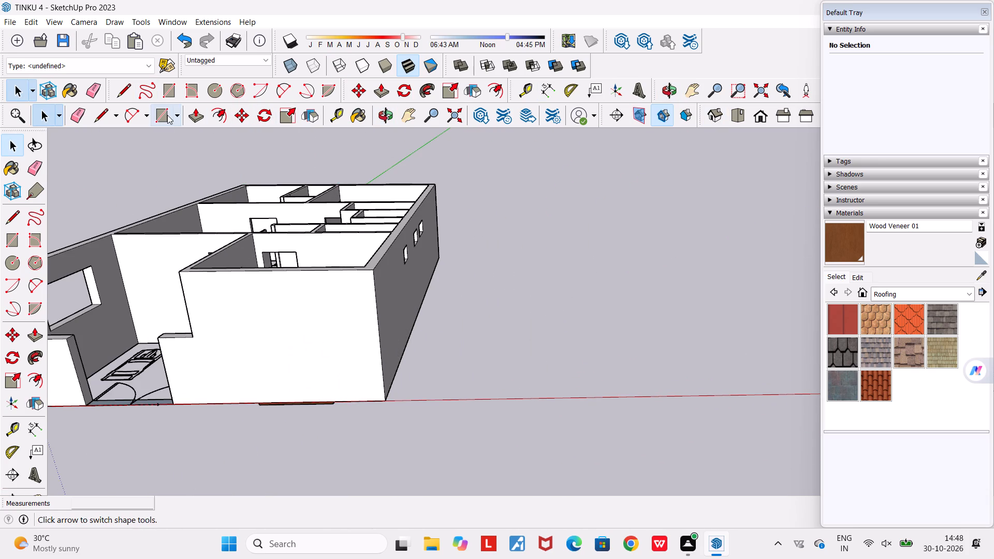
# Draw a rectangle about 3.68 m by 1.38 m on the open ground beside the house.
pyautogui.click(177, 90)
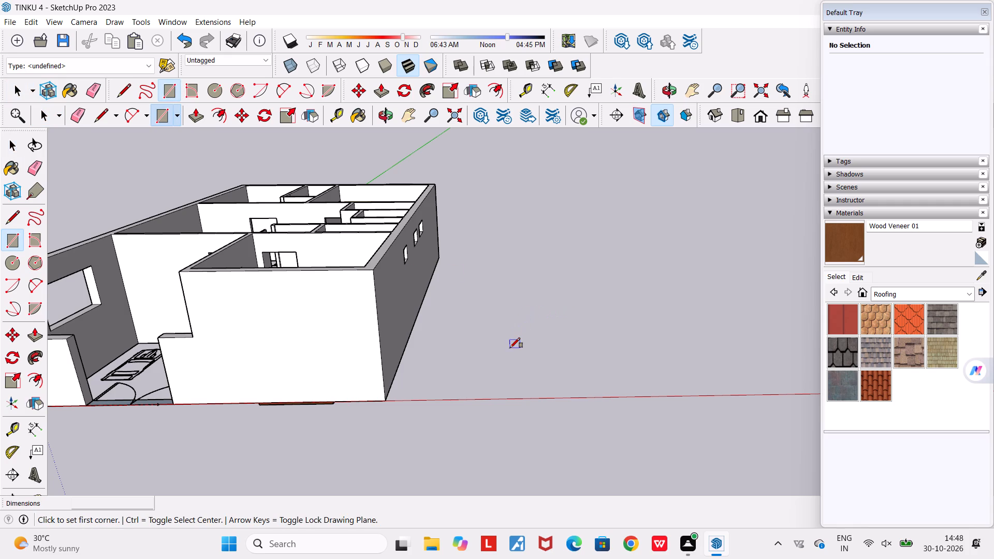
pyautogui.click(739, 114)
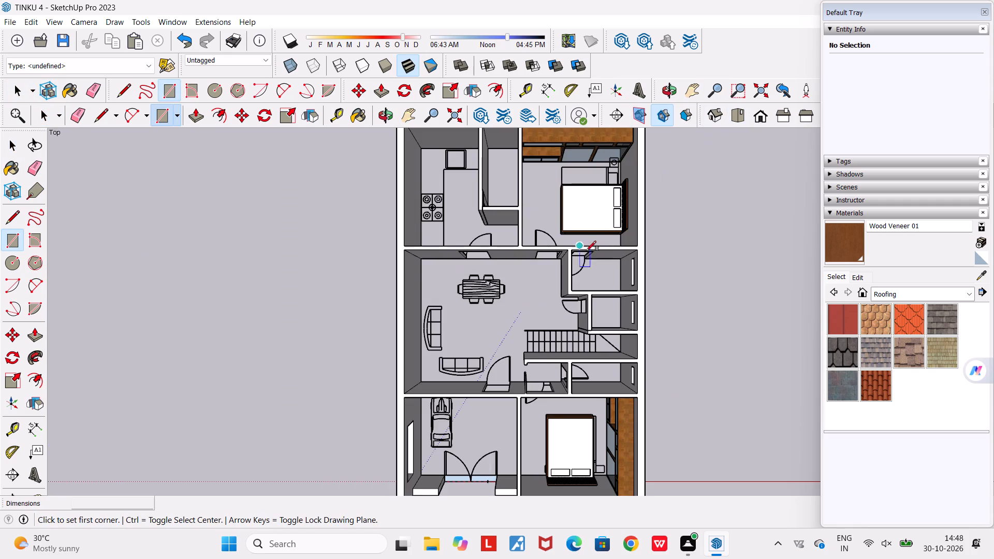
pyautogui.scroll(-6, 695, 332)
pyautogui.click(697, 95)
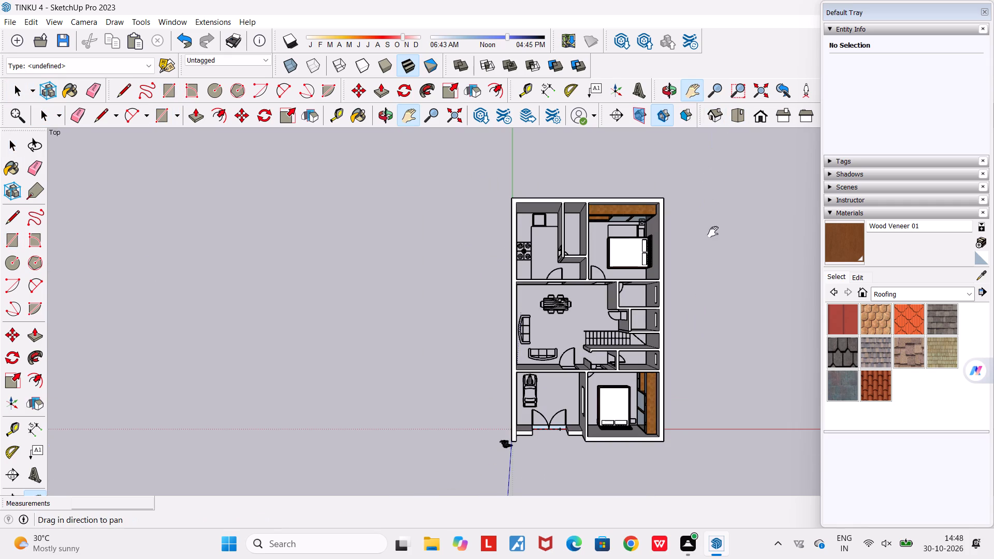
pyautogui.moveTo(710, 261); pyautogui.dragTo(432, 256)
pyautogui.scroll(2, 573, 399)
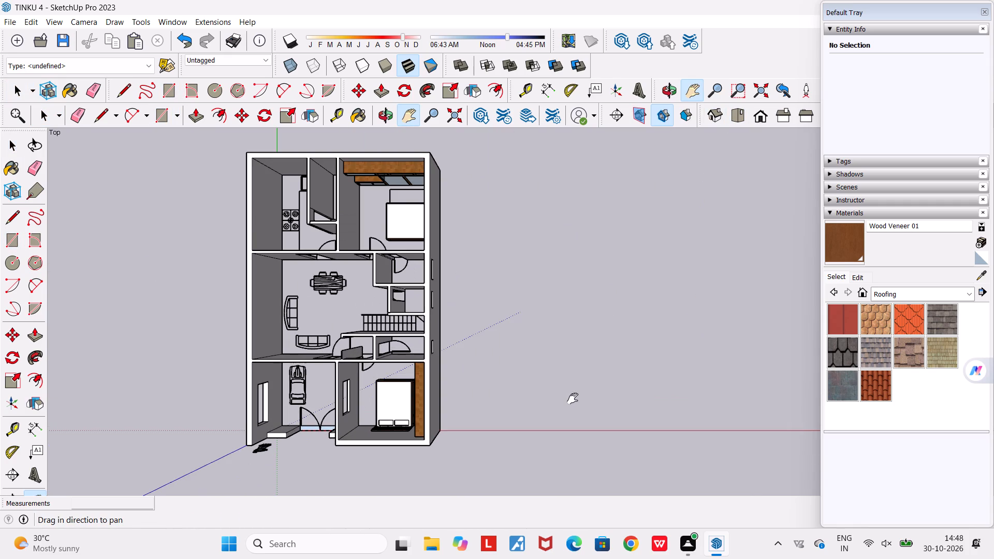
pyautogui.press('r')
pyautogui.scroll(2, 536, 393)
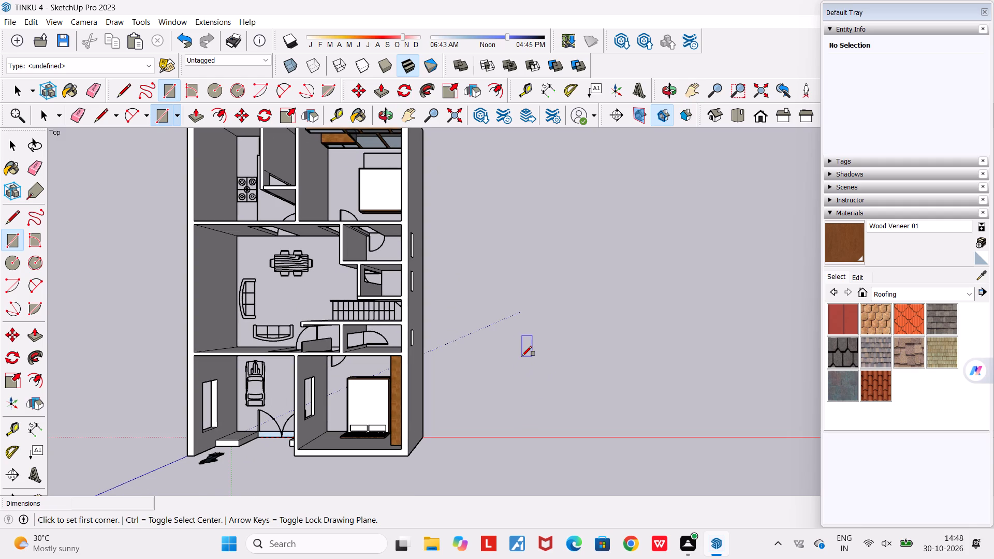
pyautogui.click(522, 356)
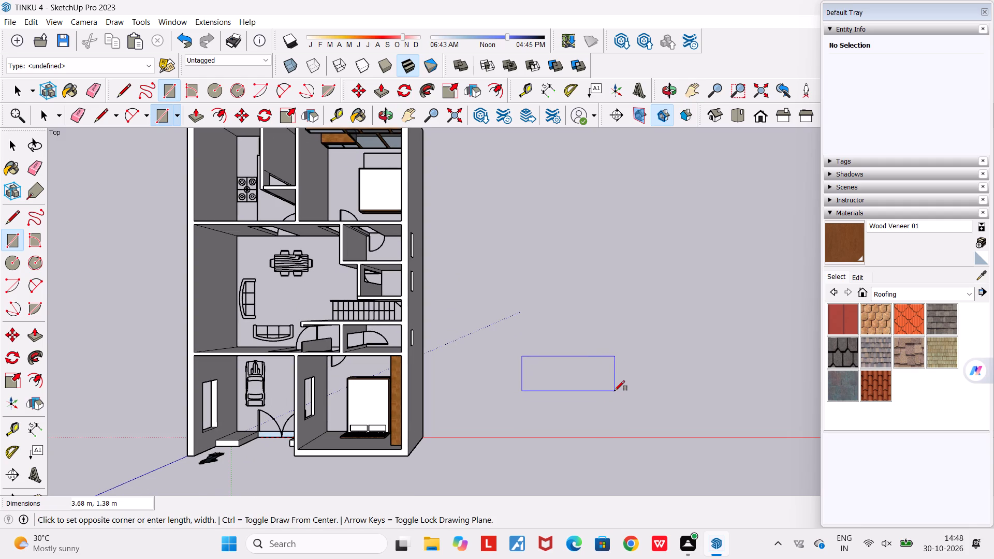
pyautogui.click(613, 391)
# Extrude the new rectangle upward about 0.78 m into a box with Push/Pull.
pyautogui.moveTo(561, 381); pyautogui.dragTo(562, 253, button='middle')
pyautogui.scroll(-4, 562, 253)
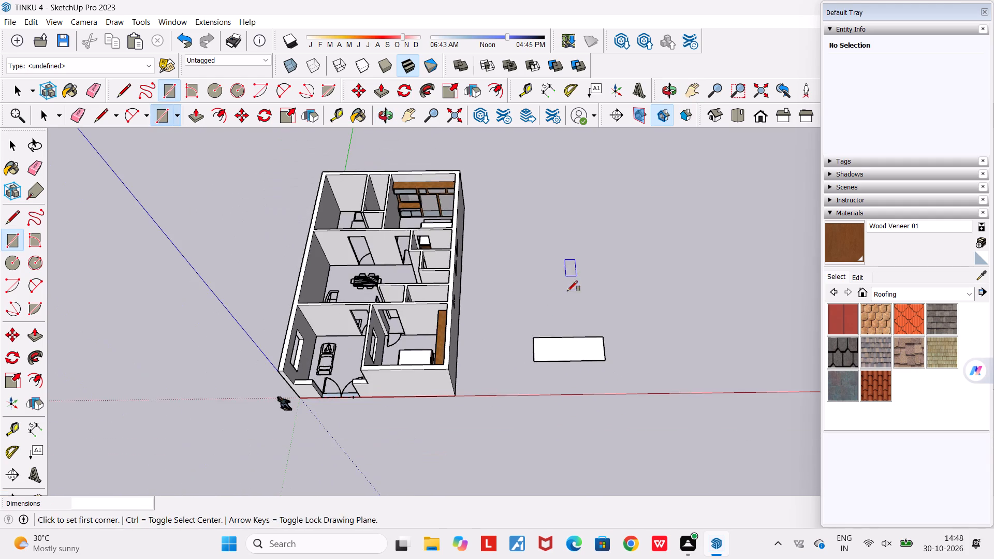
pyautogui.moveTo(566, 297); pyautogui.dragTo(538, 141, button='middle')
pyautogui.scroll(4, 534, 289)
pyautogui.moveTo(532, 313); pyautogui.dragTo(487, 264, button='middle')
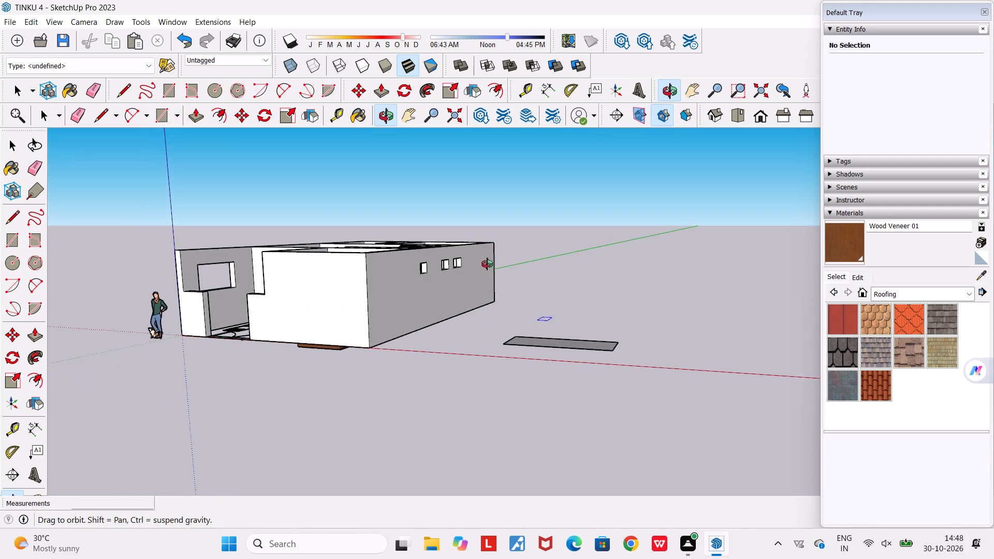
pyautogui.moveTo(487, 264); pyautogui.dragTo(490, 264, button='middle')
pyautogui.scroll(2, 545, 323)
pyautogui.moveTo(545, 323); pyautogui.dragTo(572, 366, button='middle')
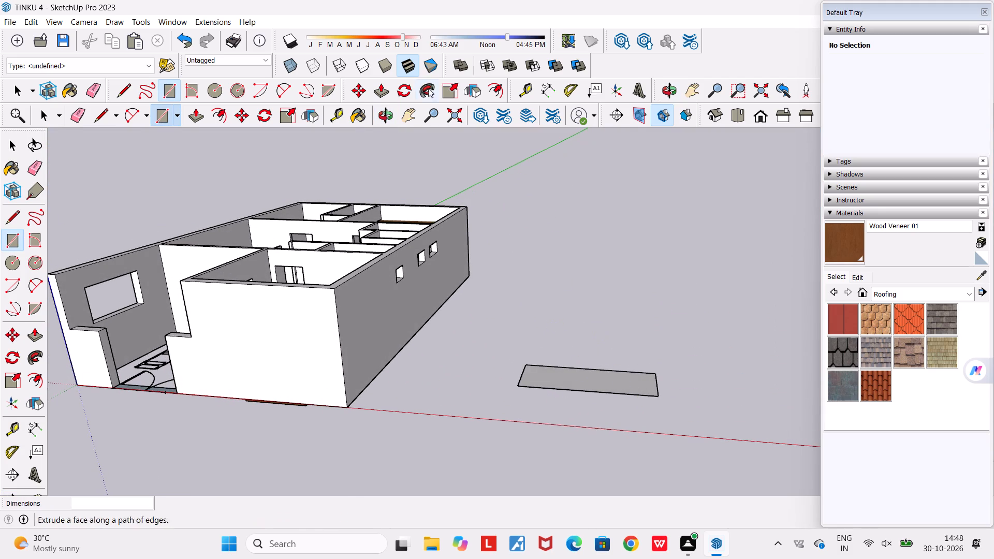
pyautogui.click(386, 91)
pyautogui.click(565, 372)
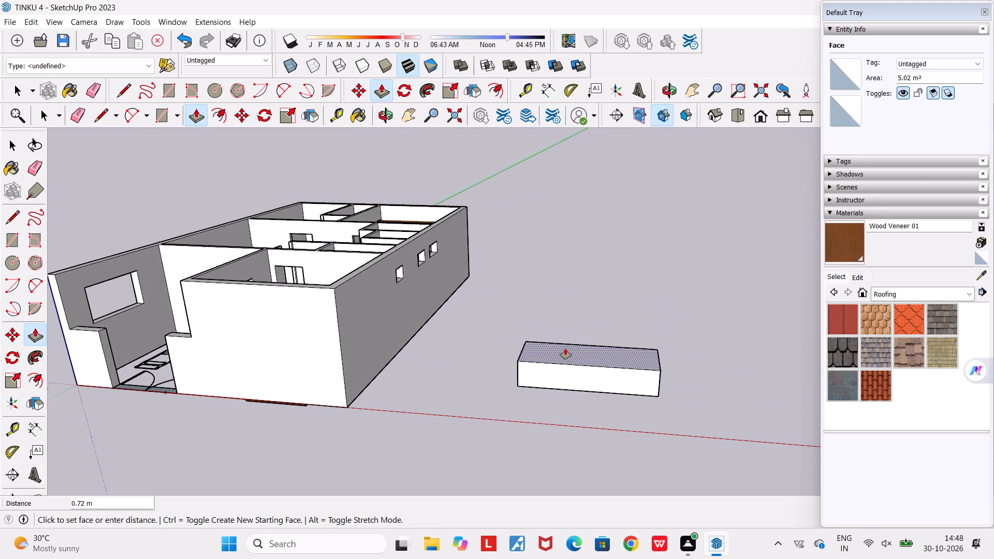
pyautogui.click(565, 346)
pyautogui.moveTo(560, 365); pyautogui.dragTo(529, 347, button='middle')
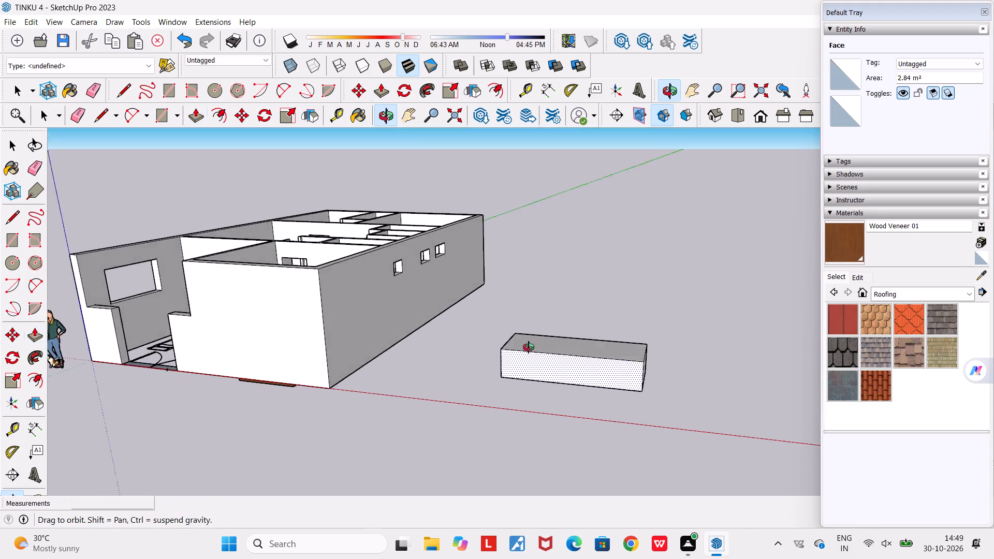
pyautogui.moveTo(529, 347); pyautogui.dragTo(493, 357, button='middle')
pyautogui.scroll(-3, 493, 357)
pyautogui.scroll(4, 548, 390)
pyautogui.press('space')
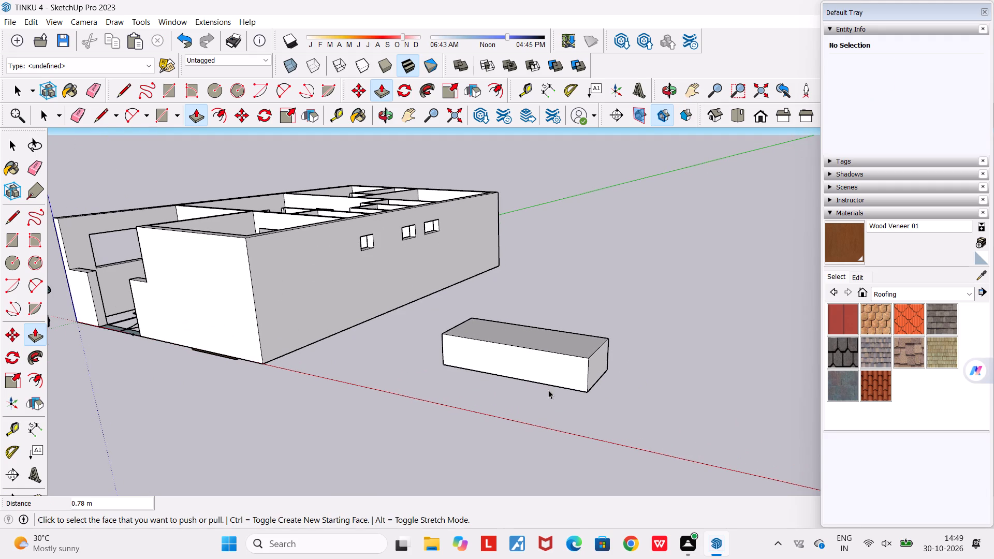
# Push the box's long side face inward by about 0.50 m and again by about 0.11 m to narrow it.
pyautogui.moveTo(550, 391); pyautogui.dragTo(558, 411, button='middle')
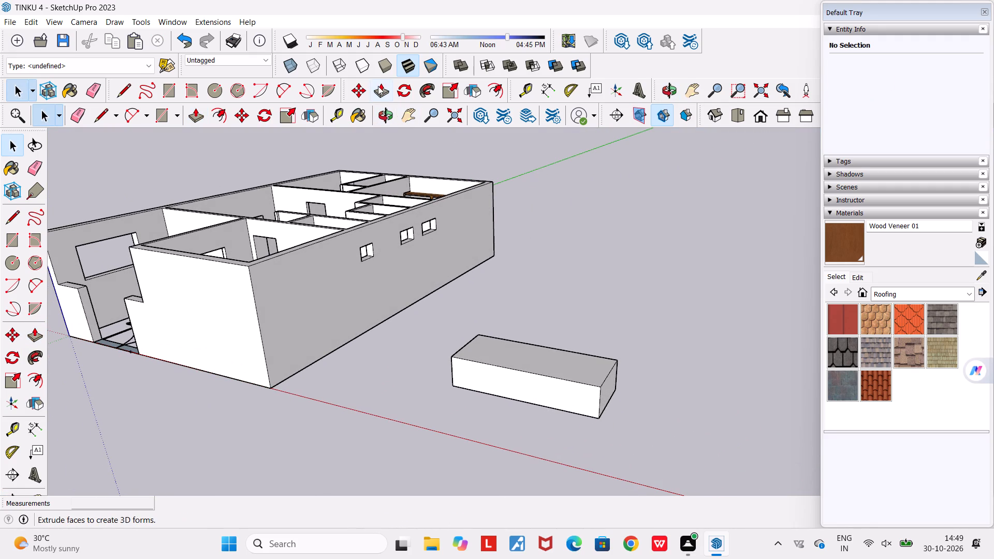
pyautogui.moveTo(601, 377); pyautogui.dragTo(493, 371, button='middle')
pyautogui.scroll(4, 493, 367)
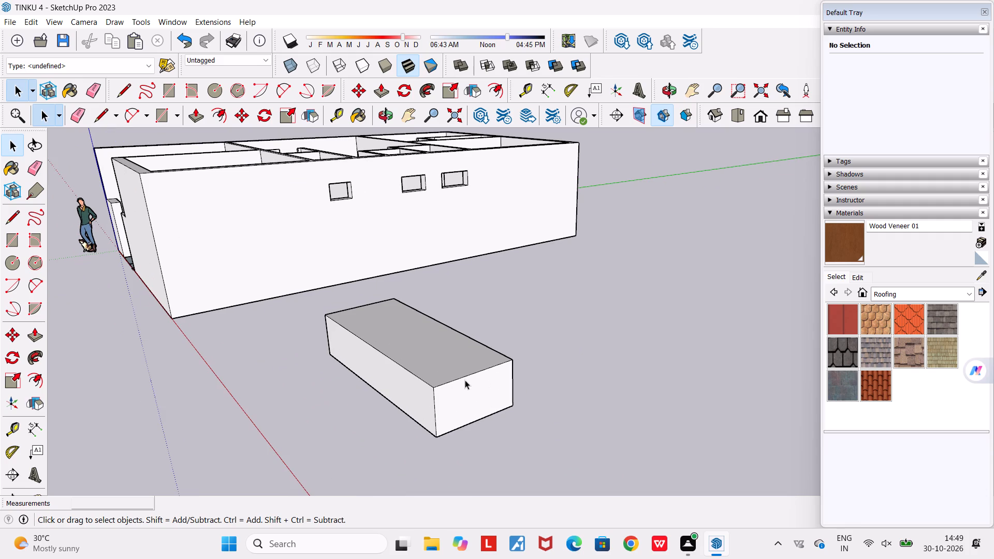
pyautogui.scroll(3, 462, 379)
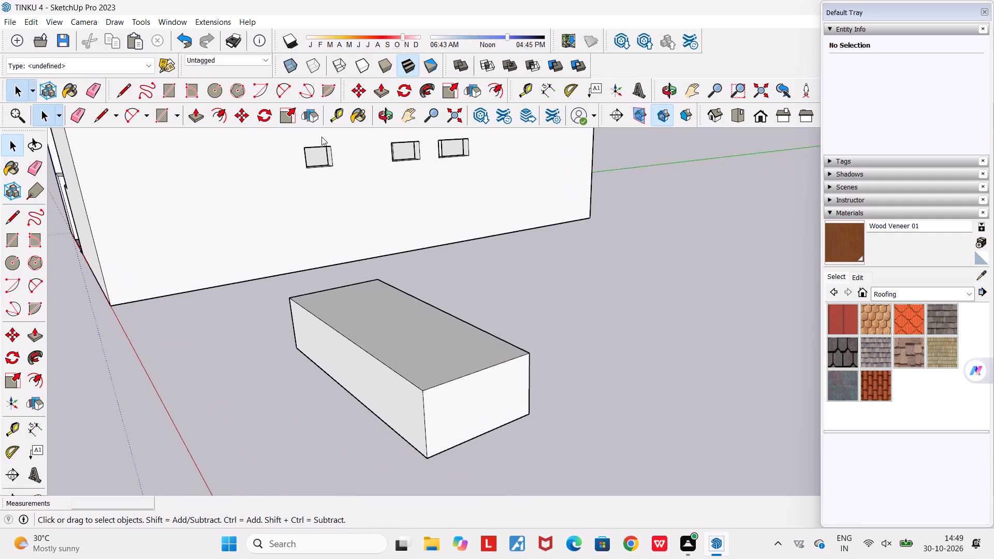
pyautogui.click(191, 118)
pyautogui.click(356, 364)
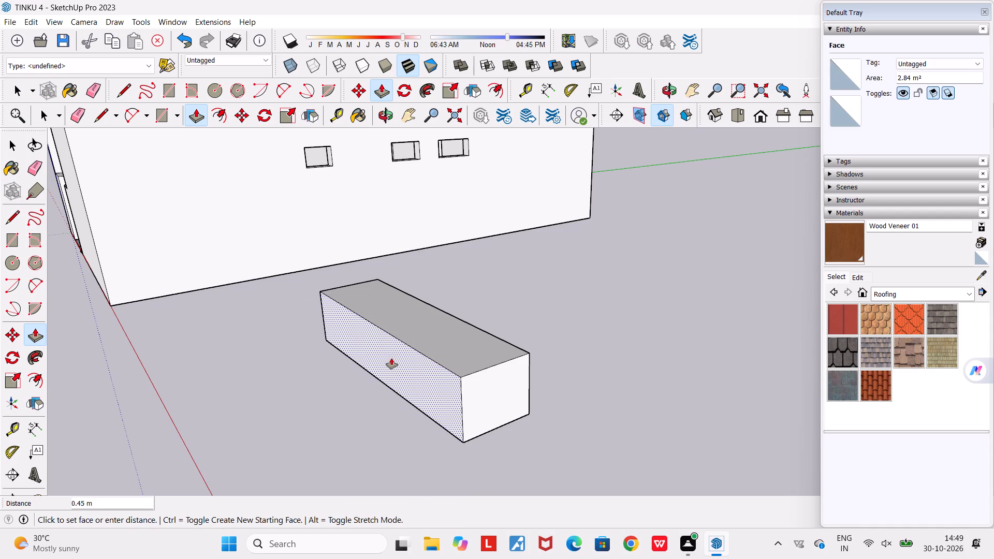
pyautogui.click(394, 358)
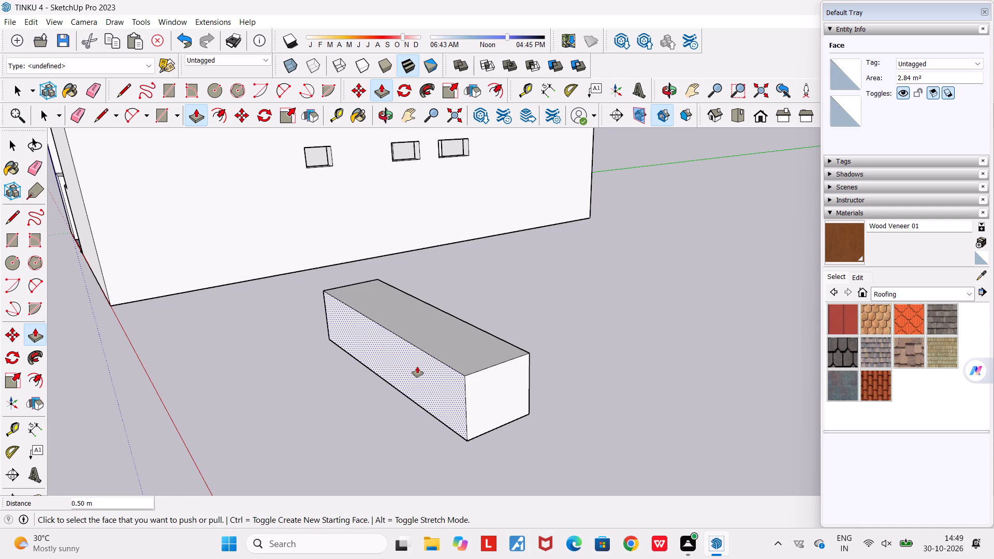
pyautogui.scroll(3, 417, 366)
pyautogui.click(417, 366)
pyautogui.click(429, 366)
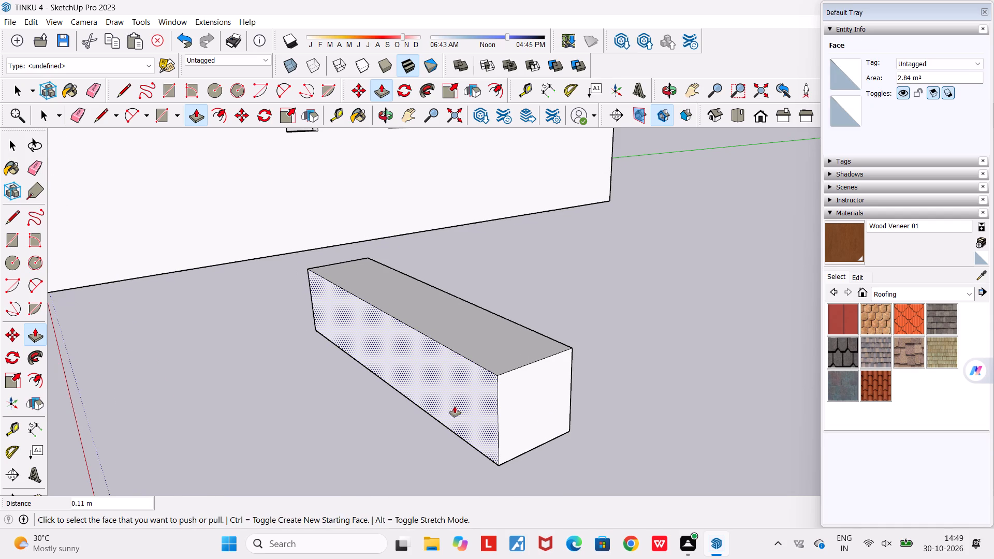
# Lower the box's top face by about 0.15 m with Push/Pull.
pyautogui.moveTo(460, 410); pyautogui.dragTo(481, 418, button='middle')
pyautogui.click(488, 331)
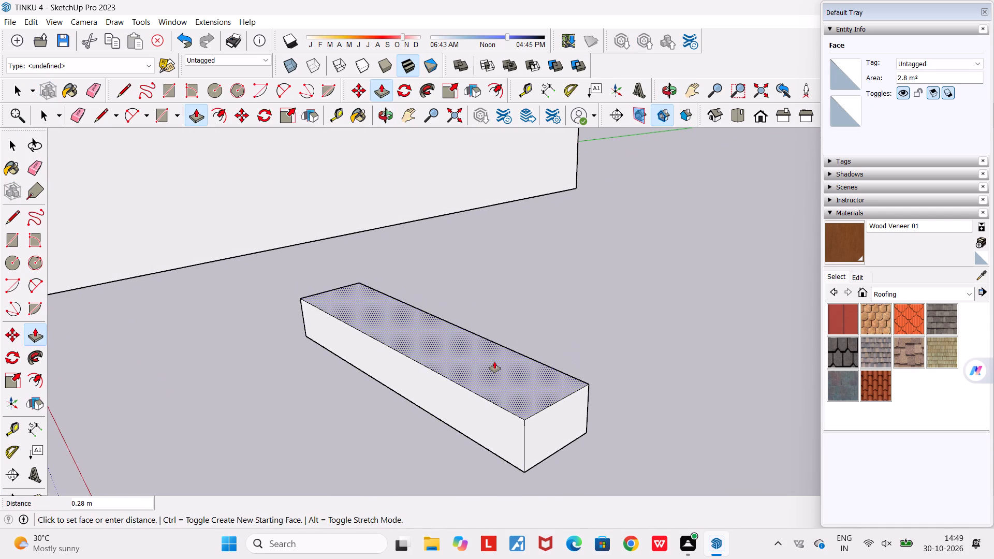
pyautogui.click(496, 346)
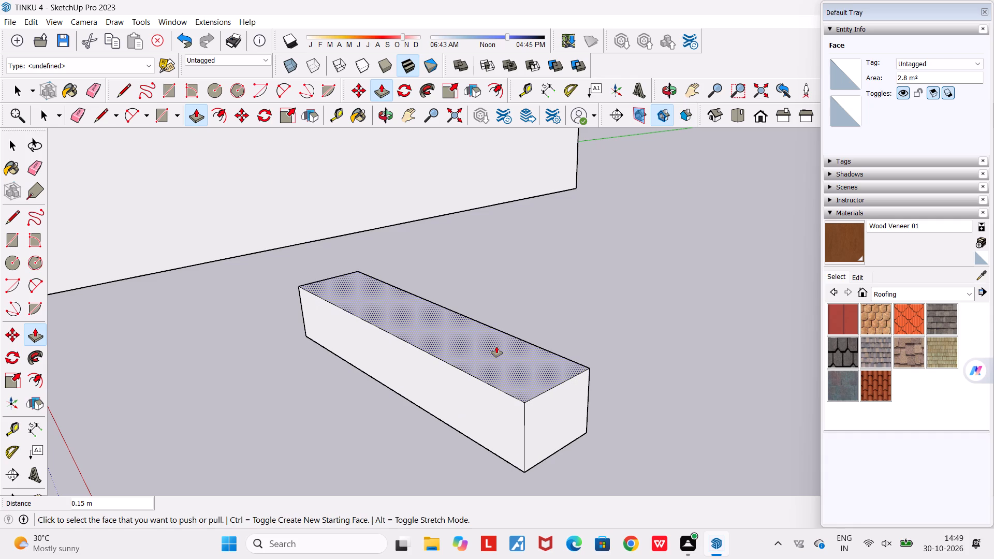
pyautogui.press('space')
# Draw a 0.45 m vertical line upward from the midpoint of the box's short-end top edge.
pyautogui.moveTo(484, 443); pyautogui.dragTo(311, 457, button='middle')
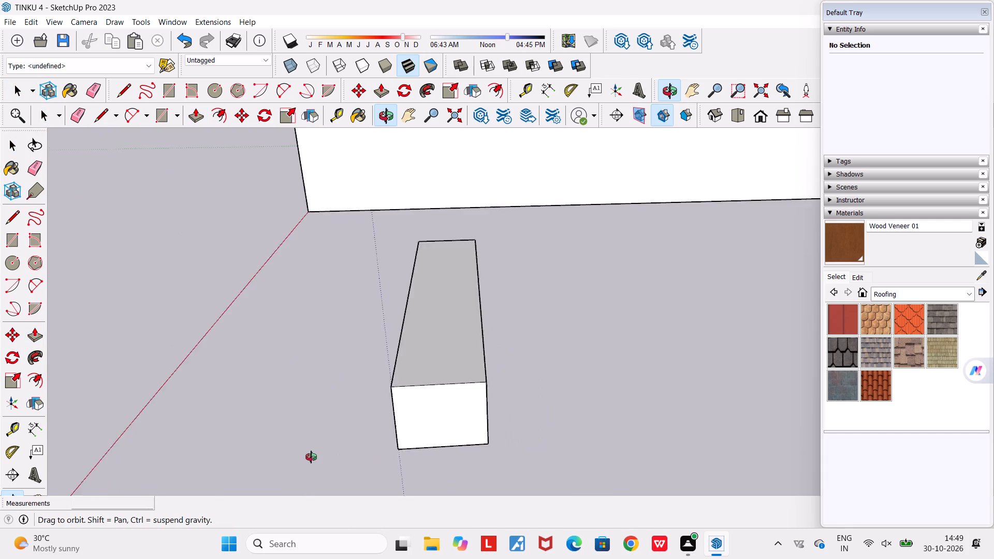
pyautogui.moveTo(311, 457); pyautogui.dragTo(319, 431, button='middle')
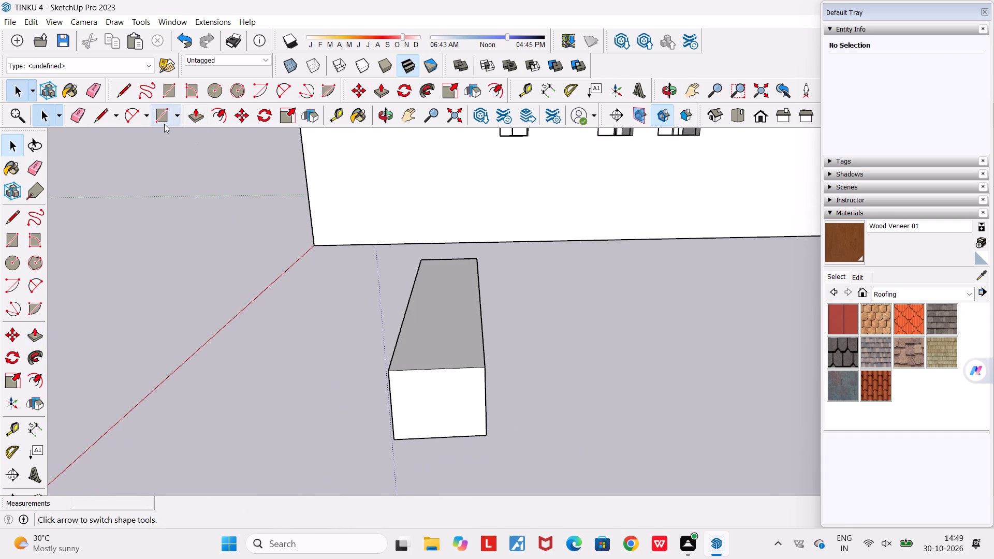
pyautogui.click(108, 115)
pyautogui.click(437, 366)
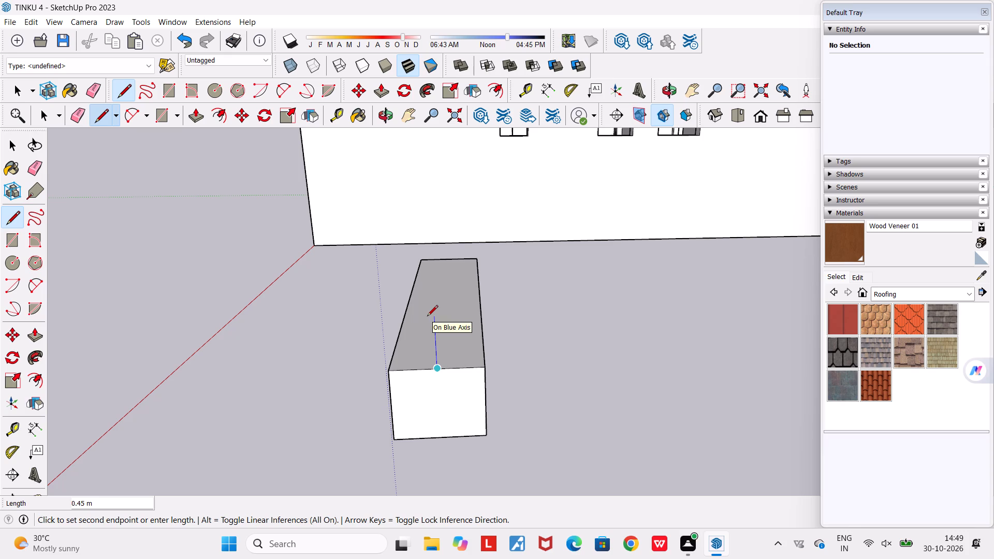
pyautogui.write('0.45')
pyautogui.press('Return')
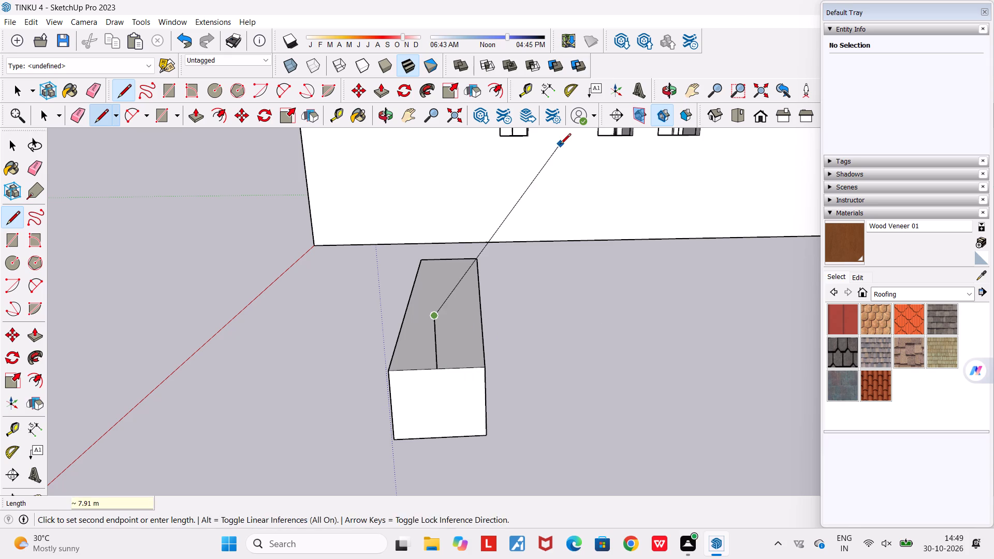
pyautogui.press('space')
# Draw a circle of about 0.40 m radius on the box's end face, centred on its top edge's midpoint.
pyautogui.press('c')
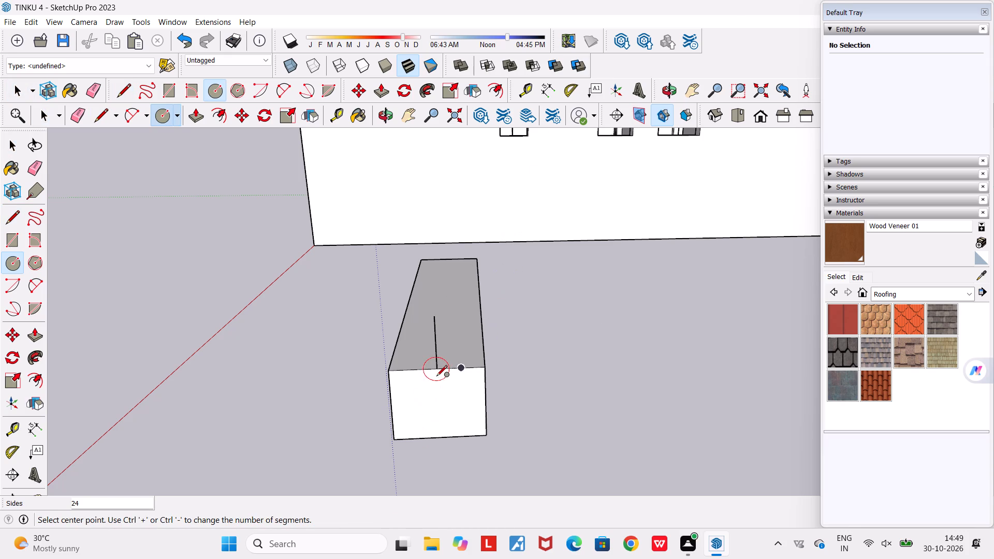
pyautogui.scroll(6, 436, 376)
pyautogui.click(436, 364)
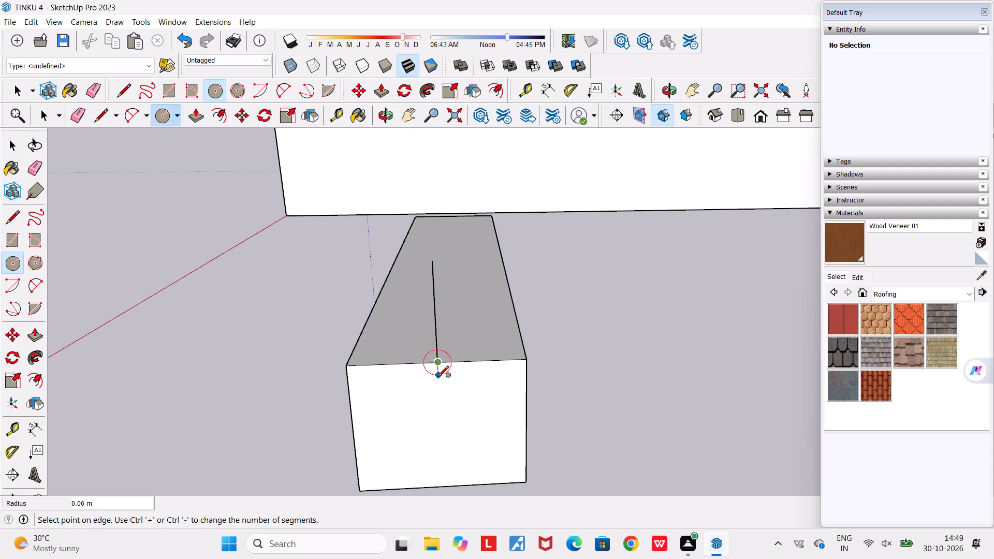
pyautogui.click(464, 438)
pyautogui.moveTo(456, 365); pyautogui.dragTo(654, 422, button='middle')
pyautogui.press('space')
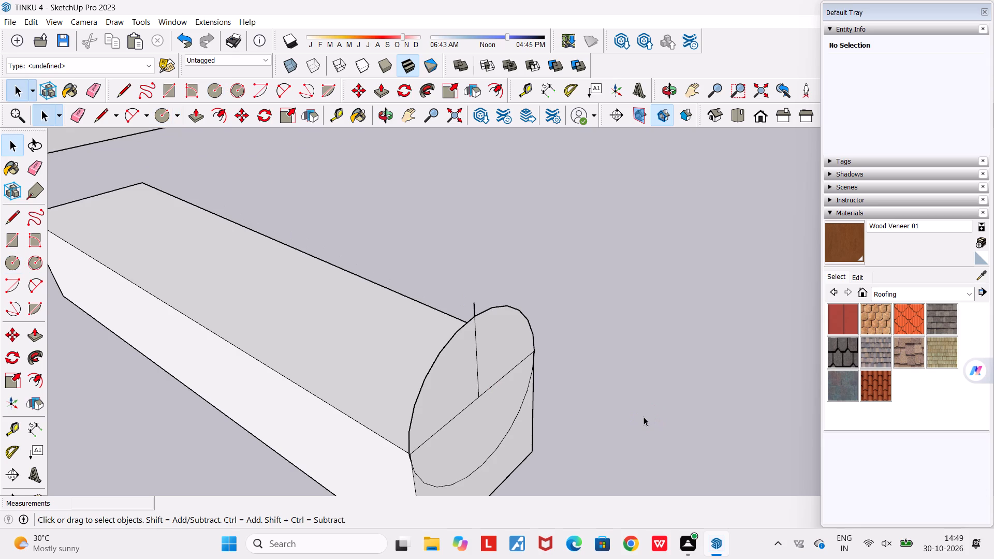
# Erase the circle's lower arc and the vertical centre line, leaving only the half-round above the box's end face.
pyautogui.press('e')
pyautogui.scroll(3, 533, 417)
pyautogui.moveTo(503, 405); pyautogui.dragTo(529, 422)
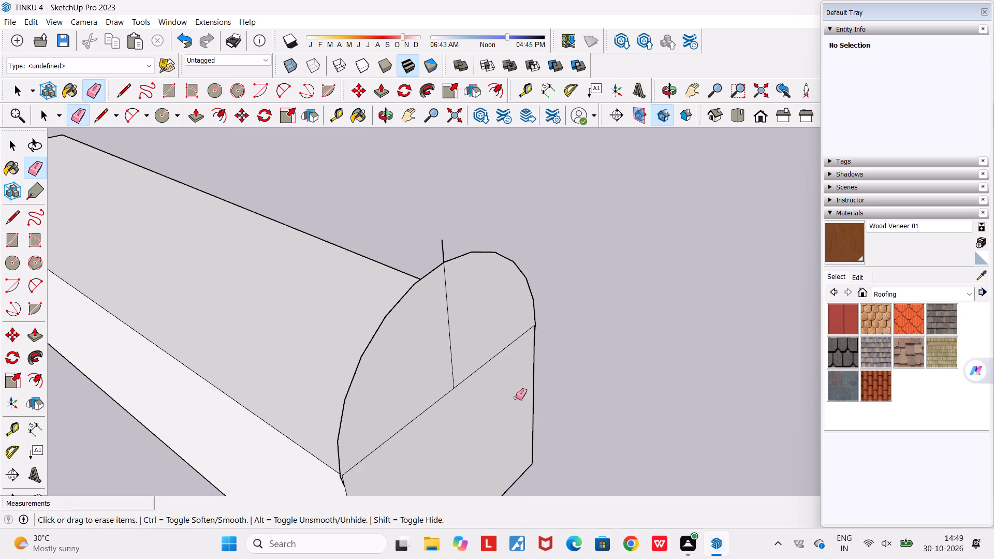
pyautogui.moveTo(461, 340); pyautogui.dragTo(447, 341)
pyautogui.click(443, 245)
pyautogui.moveTo(454, 253); pyautogui.dragTo(486, 258, button='middle')
pyautogui.scroll(-11, 486, 258)
pyautogui.moveTo(534, 283); pyautogui.dragTo(676, 306, button='middle')
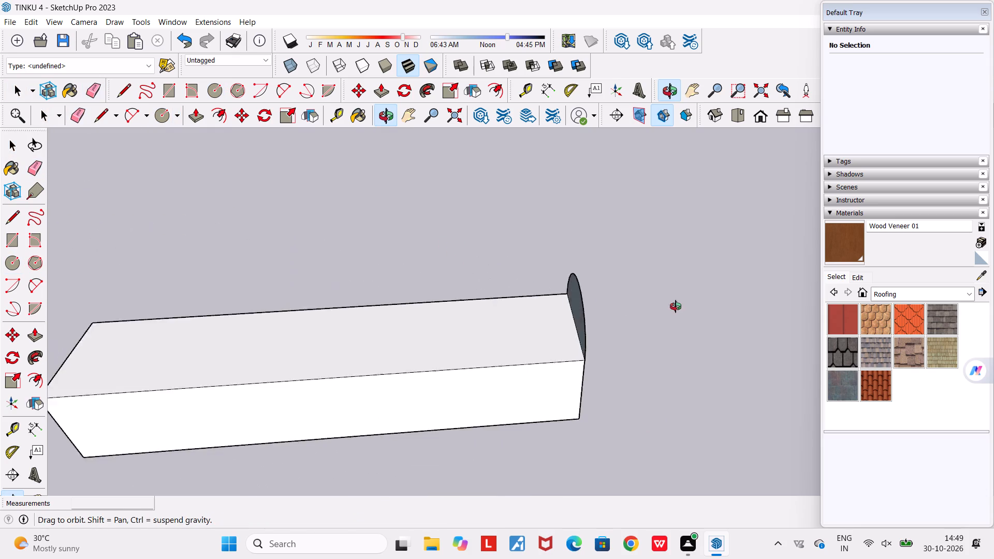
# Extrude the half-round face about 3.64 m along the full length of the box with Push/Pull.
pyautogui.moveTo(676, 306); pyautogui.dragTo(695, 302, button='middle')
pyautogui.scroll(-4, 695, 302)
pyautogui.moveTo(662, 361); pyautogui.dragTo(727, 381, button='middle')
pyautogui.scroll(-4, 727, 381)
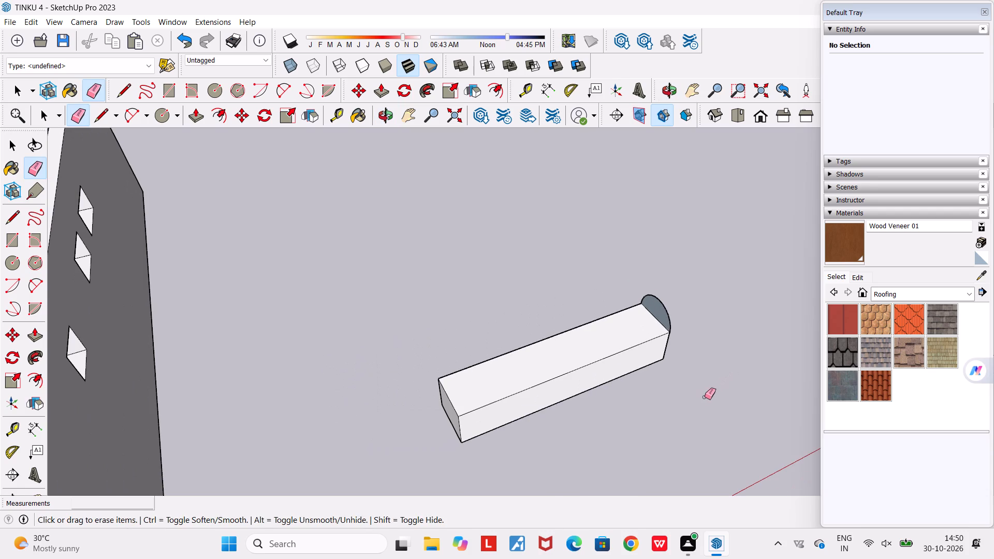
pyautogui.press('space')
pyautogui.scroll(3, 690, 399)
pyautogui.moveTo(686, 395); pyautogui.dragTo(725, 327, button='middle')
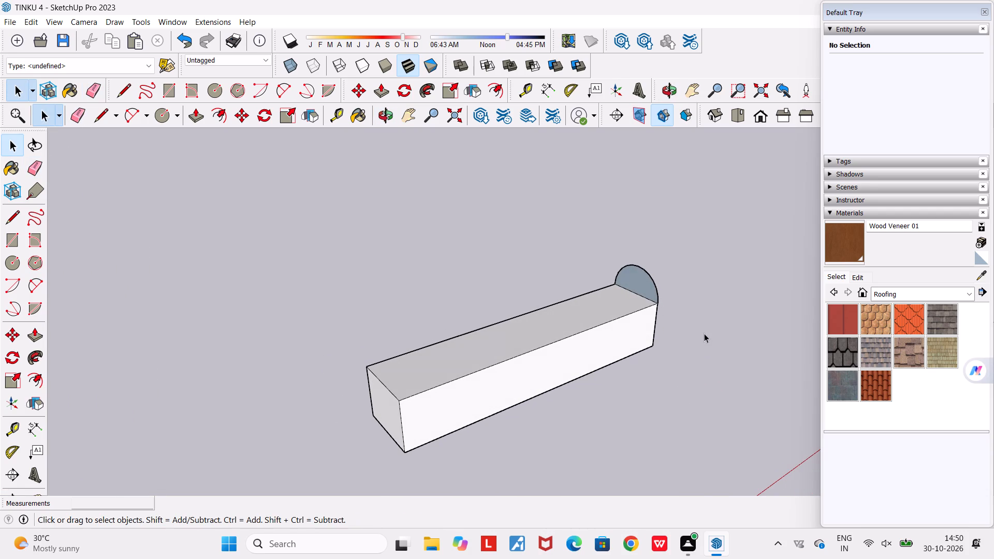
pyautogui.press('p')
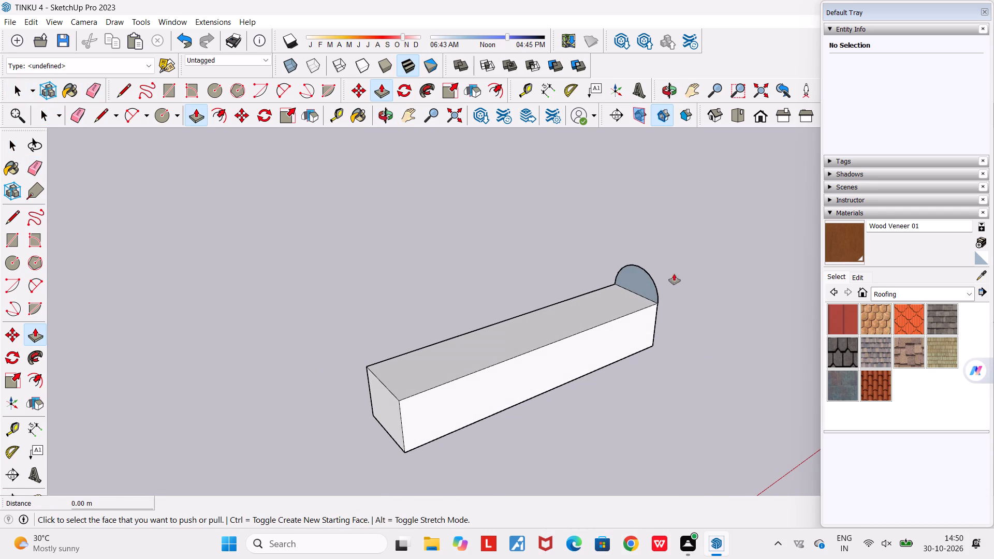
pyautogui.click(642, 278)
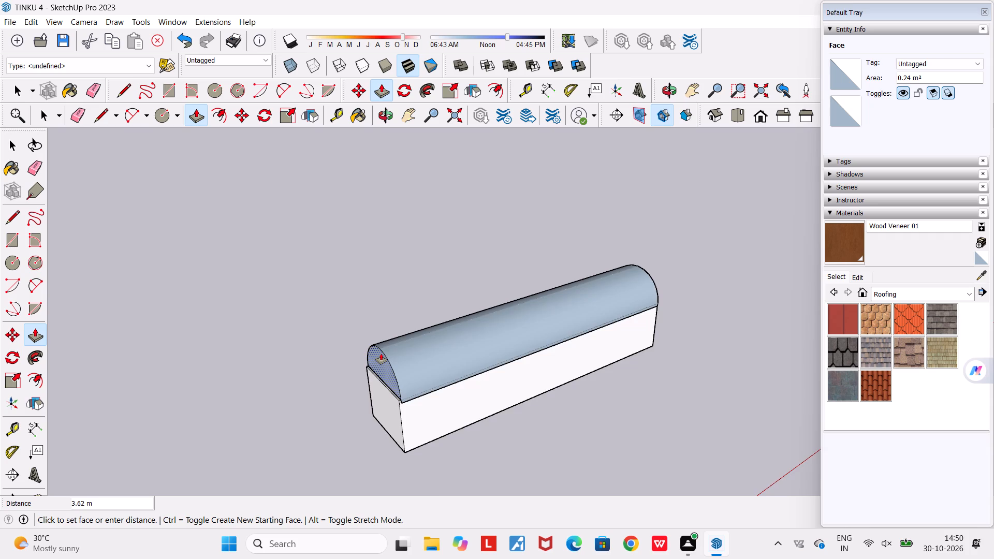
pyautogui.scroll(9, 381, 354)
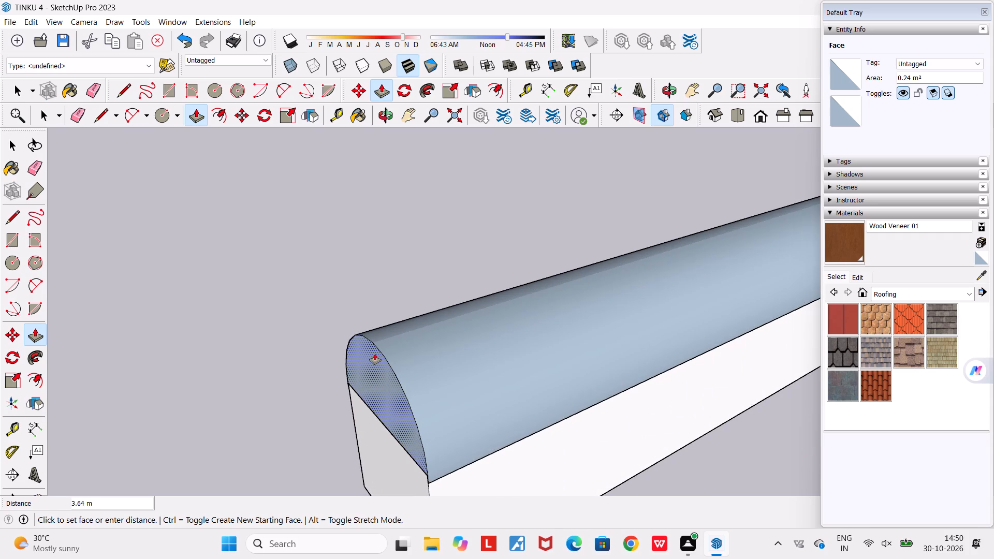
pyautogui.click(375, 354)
# Examine the open end of the vault and how its curve meets the box's top corners.
pyautogui.moveTo(375, 354); pyautogui.dragTo(270, 289, button='middle')
pyautogui.scroll(-4, 270, 289)
pyautogui.moveTo(461, 337); pyautogui.dragTo(316, 348, button='middle')
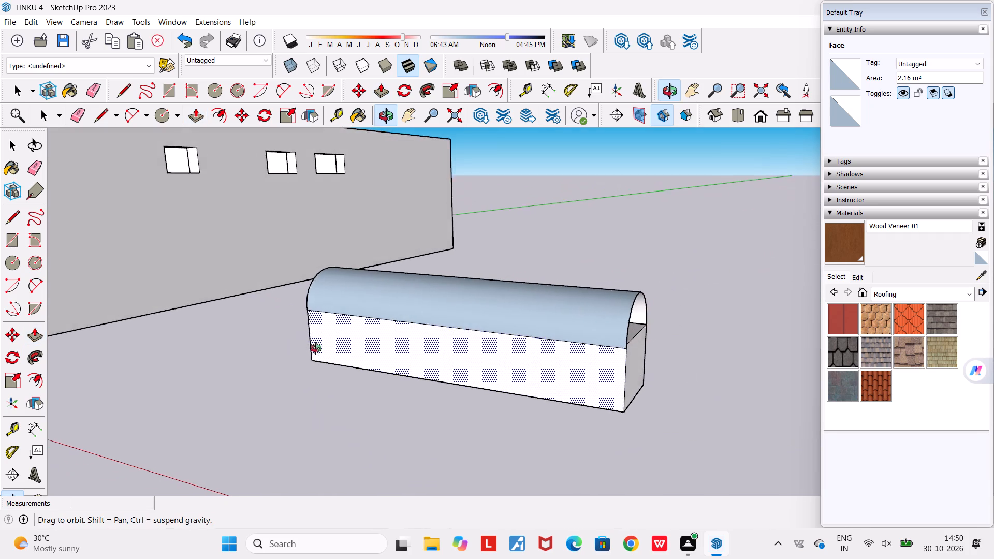
pyautogui.moveTo(316, 348); pyautogui.dragTo(308, 349, button='middle')
pyautogui.moveTo(504, 321); pyautogui.dragTo(343, 321, button='middle')
pyautogui.scroll(2, 475, 303)
pyautogui.moveTo(474, 303); pyautogui.dragTo(430, 277, button='middle')
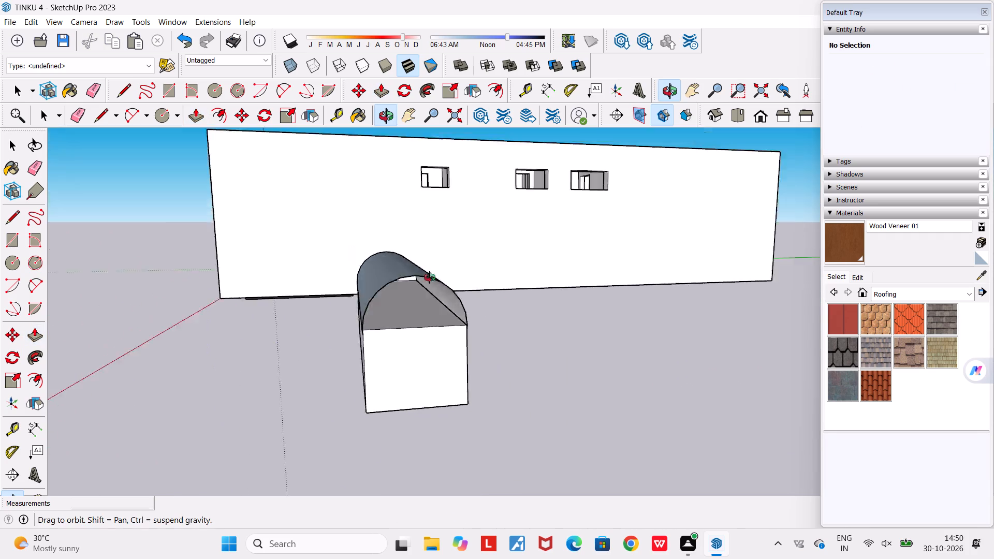
pyautogui.moveTo(430, 277); pyautogui.dragTo(405, 262, button='middle')
pyautogui.scroll(4, 396, 290)
pyautogui.moveTo(402, 292); pyautogui.dragTo(421, 296, button='middle')
pyautogui.scroll(4, 462, 322)
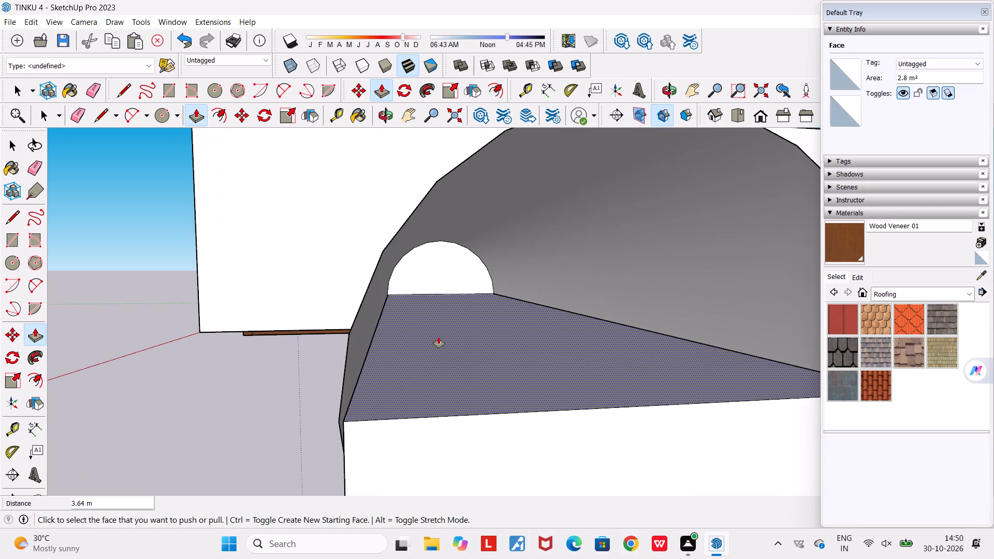
pyautogui.scroll(5, 336, 436)
pyautogui.scroll(-4, 351, 429)
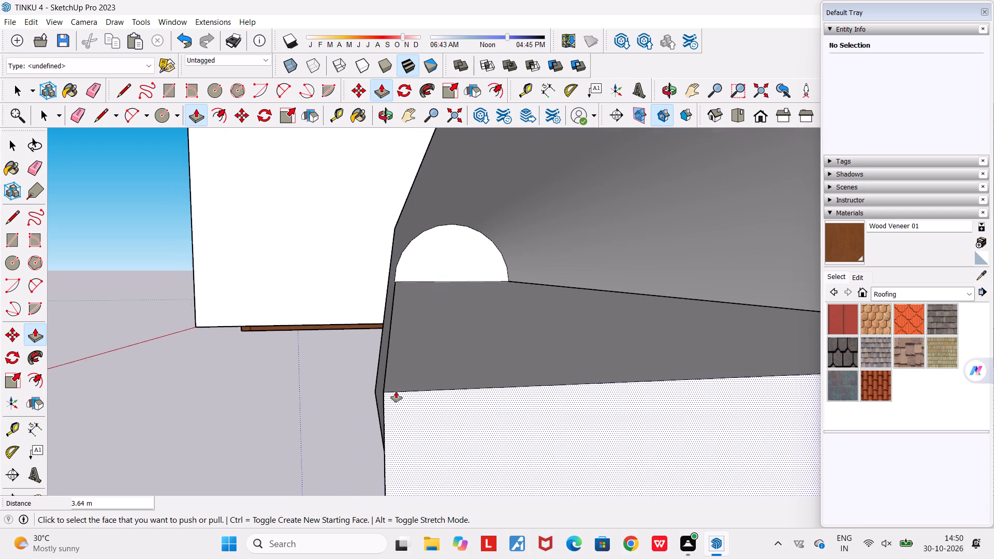
pyautogui.scroll(4, 402, 383)
pyautogui.moveTo(402, 383); pyautogui.dragTo(469, 395, button='middle')
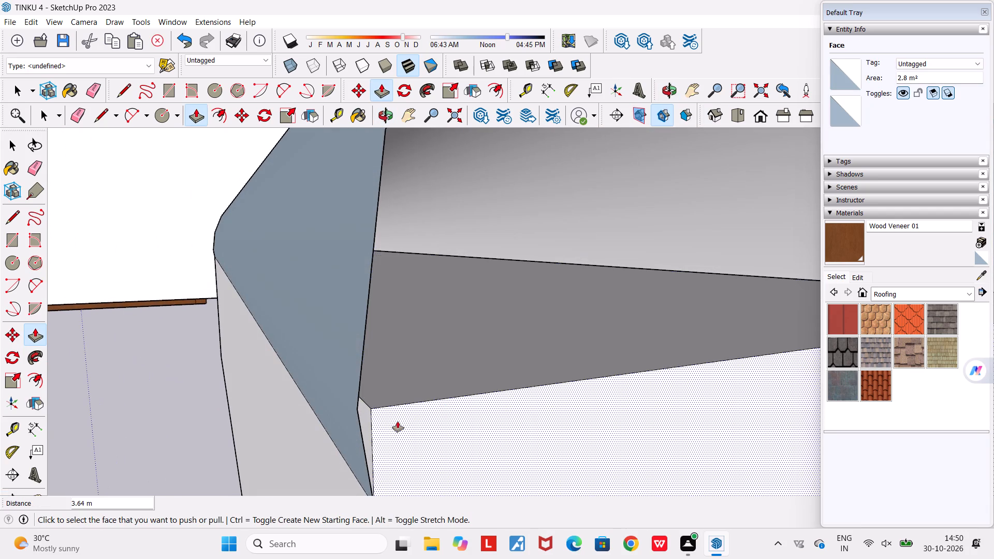
pyautogui.scroll(-19, 376, 412)
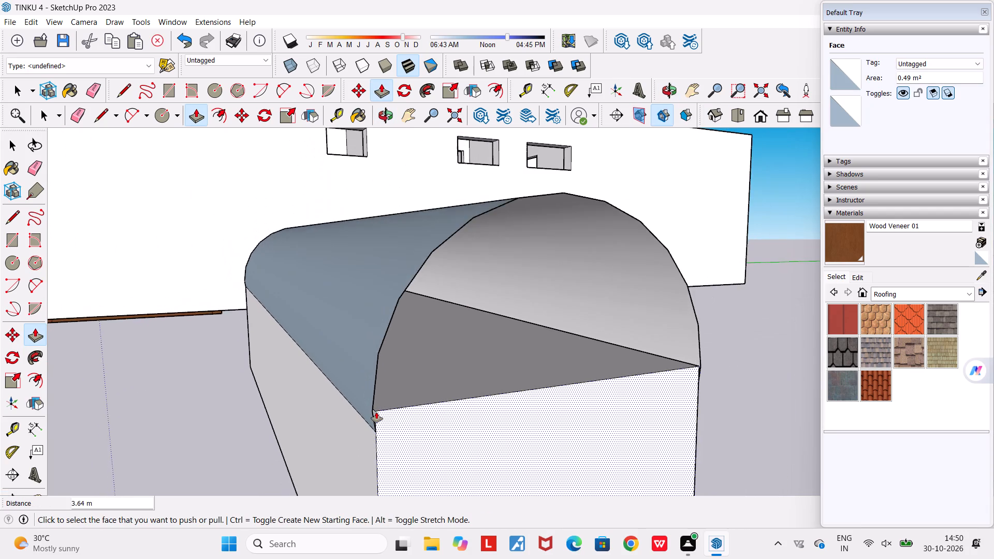
pyautogui.scroll(-3, 376, 412)
pyautogui.moveTo(376, 412); pyautogui.dragTo(273, 407, button='middle')
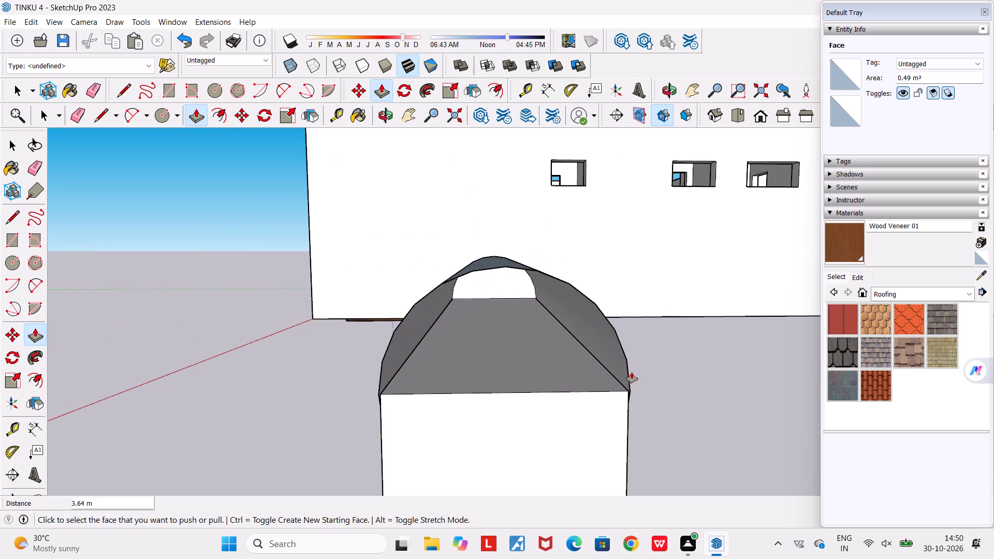
pyautogui.scroll(9, 628, 388)
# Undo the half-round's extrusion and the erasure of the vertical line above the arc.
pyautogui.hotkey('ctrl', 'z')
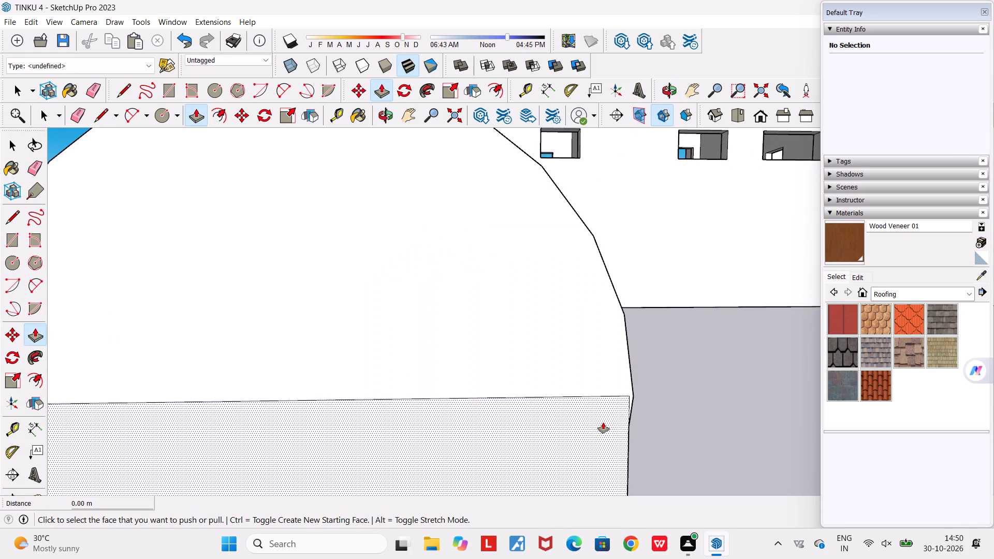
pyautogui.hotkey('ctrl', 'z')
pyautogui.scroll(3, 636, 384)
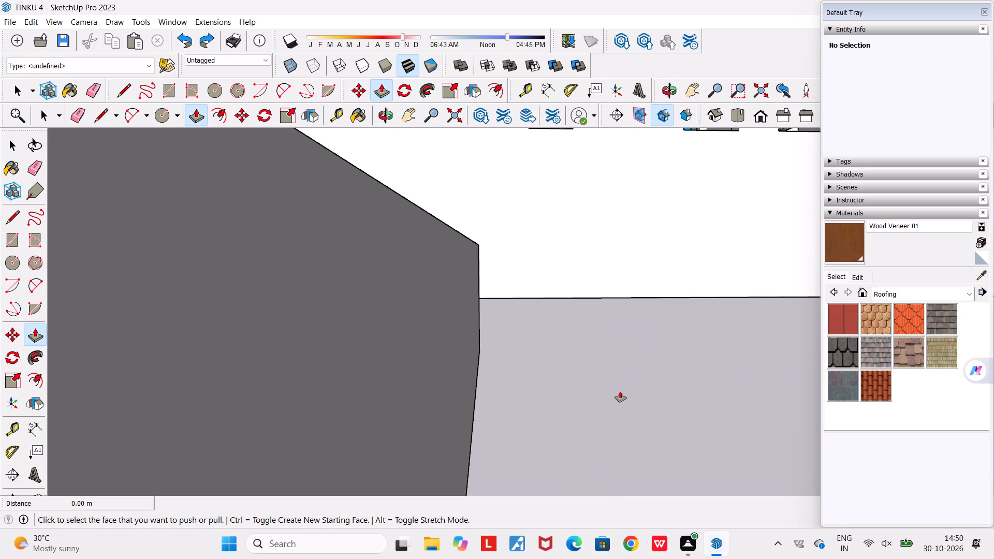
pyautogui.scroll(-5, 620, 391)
# Draw a vertical line about 0.05 m long from one top corner of the box's end face up to the arc.
pyautogui.press('space')
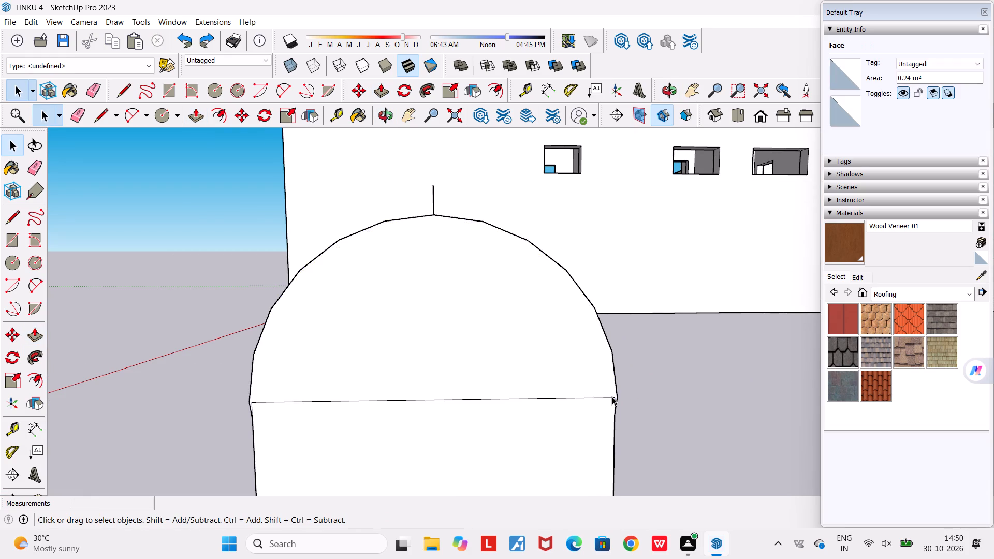
pyautogui.scroll(11, 612, 396)
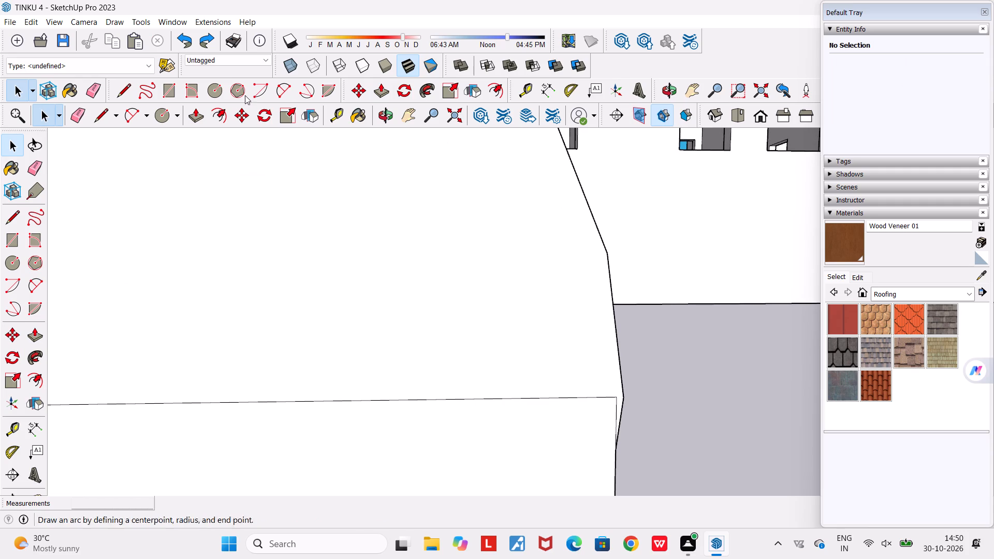
pyautogui.click(126, 96)
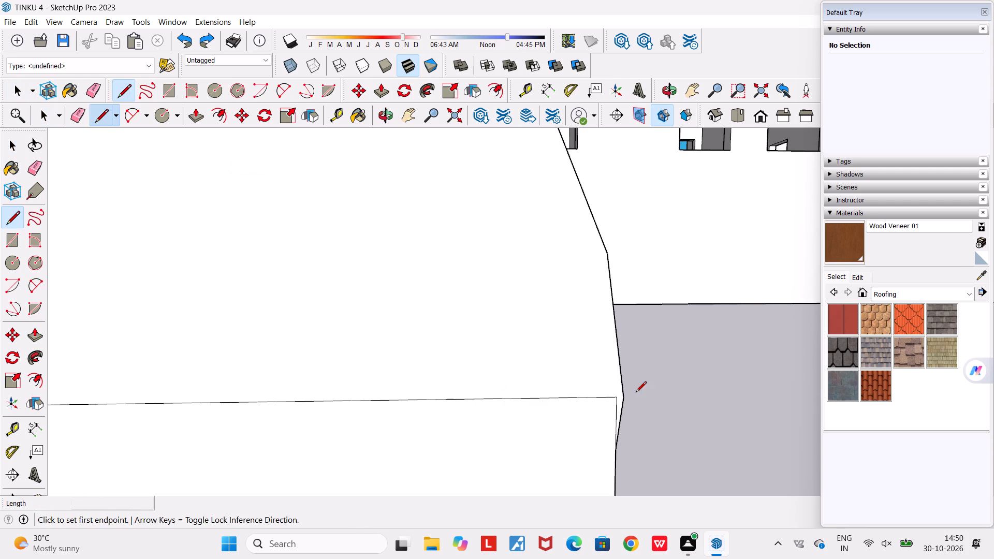
pyautogui.scroll(3, 628, 386)
pyautogui.scroll(-4, 559, 418)
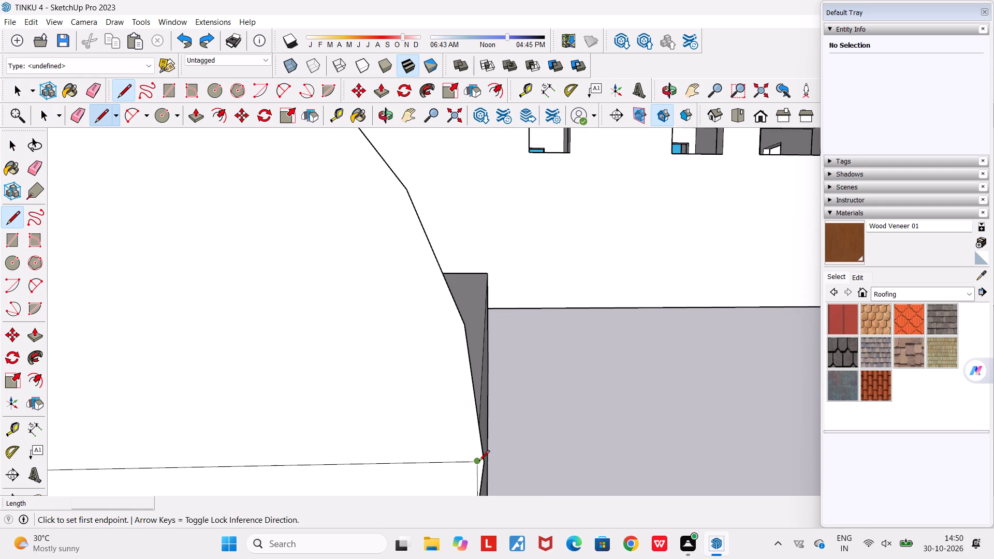
pyautogui.click(478, 461)
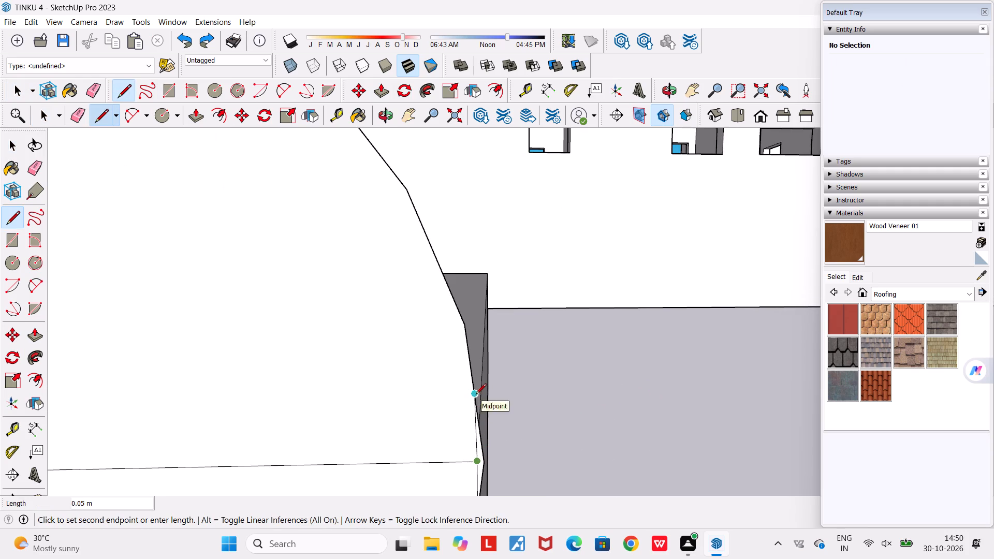
pyautogui.click(475, 395)
# Draw a matching short vertical line from the end face's opposite top corner up to the arc.
pyautogui.scroll(-11, 497, 447)
pyautogui.scroll(6, 386, 447)
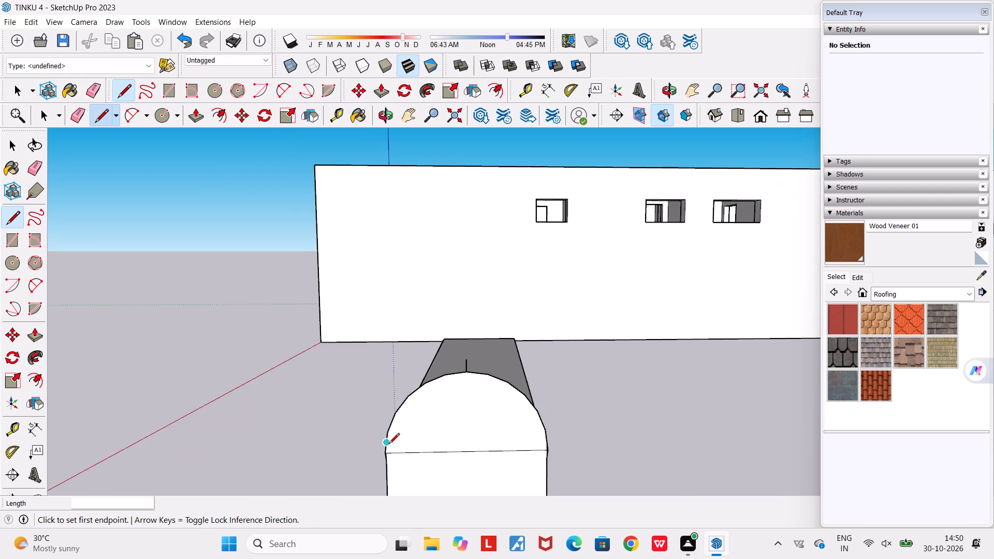
pyautogui.scroll(16, 389, 445)
pyautogui.scroll(-5, 392, 425)
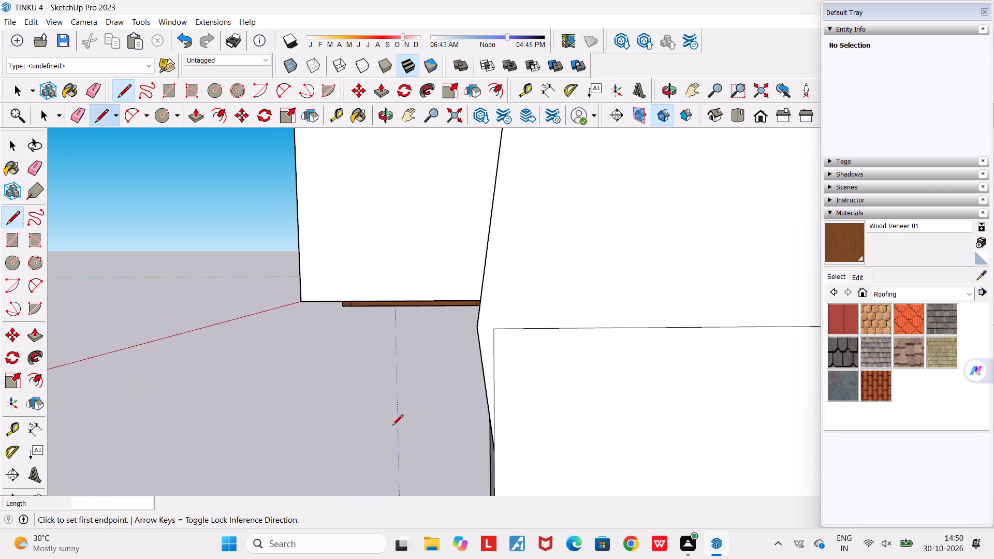
pyautogui.click(495, 329)
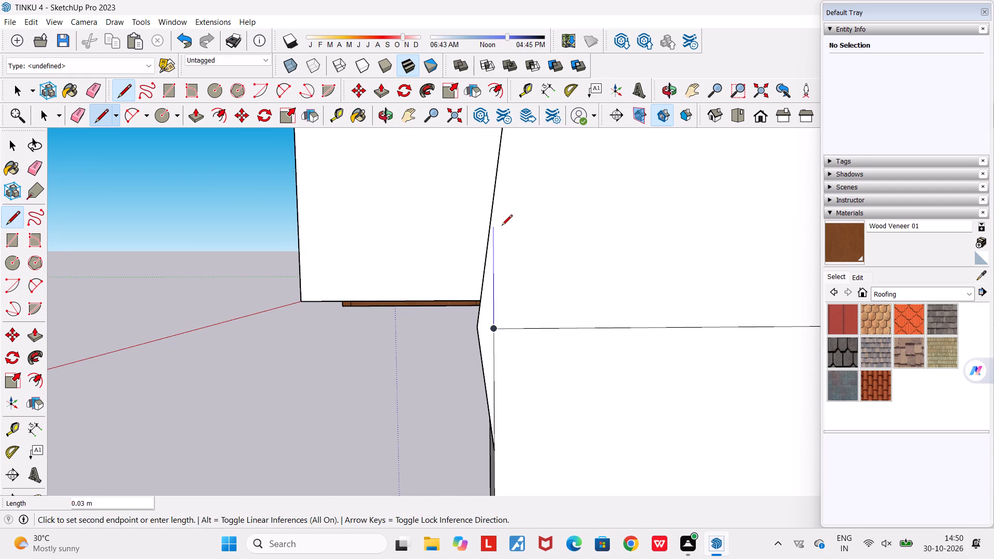
pyautogui.click(499, 196)
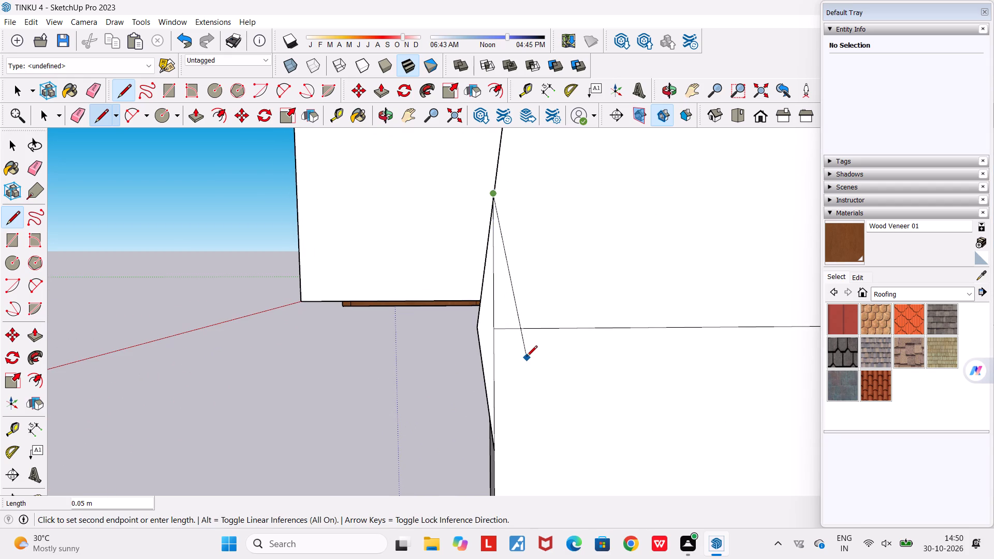
pyautogui.press('space')
# Erase the arc edges overhanging the box beyond the second short vertical line.
pyautogui.press('e')
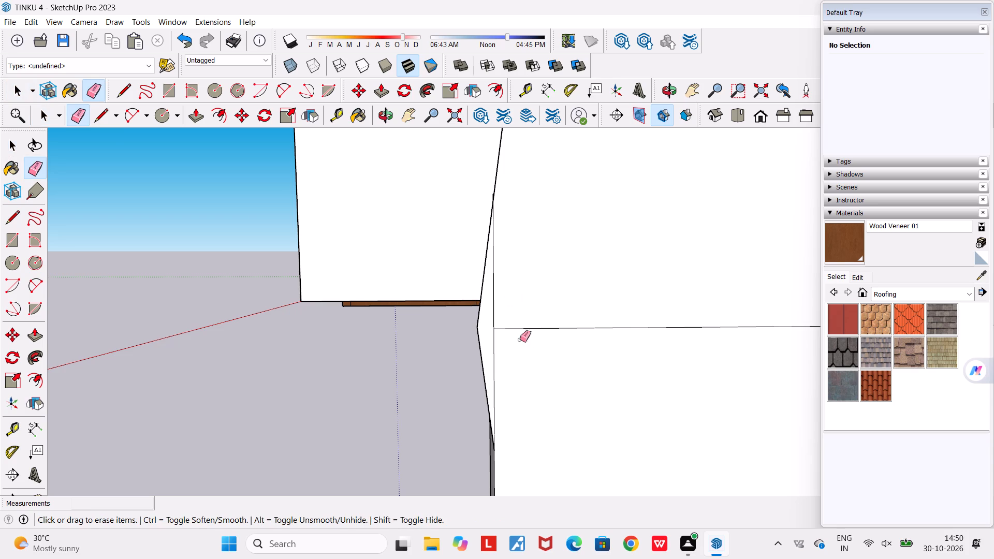
pyautogui.scroll(4, 472, 214)
pyautogui.scroll(-6, 511, 249)
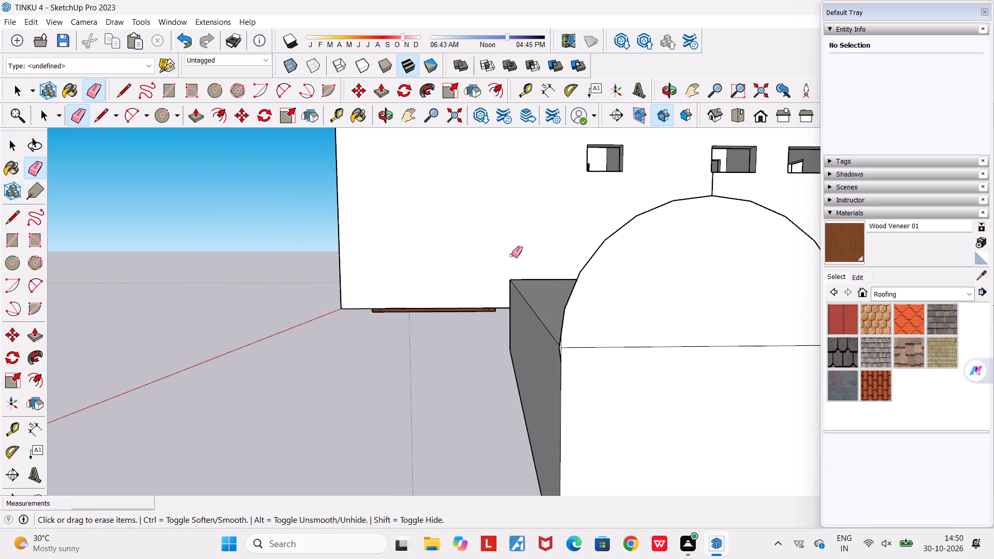
pyautogui.scroll(12, 554, 352)
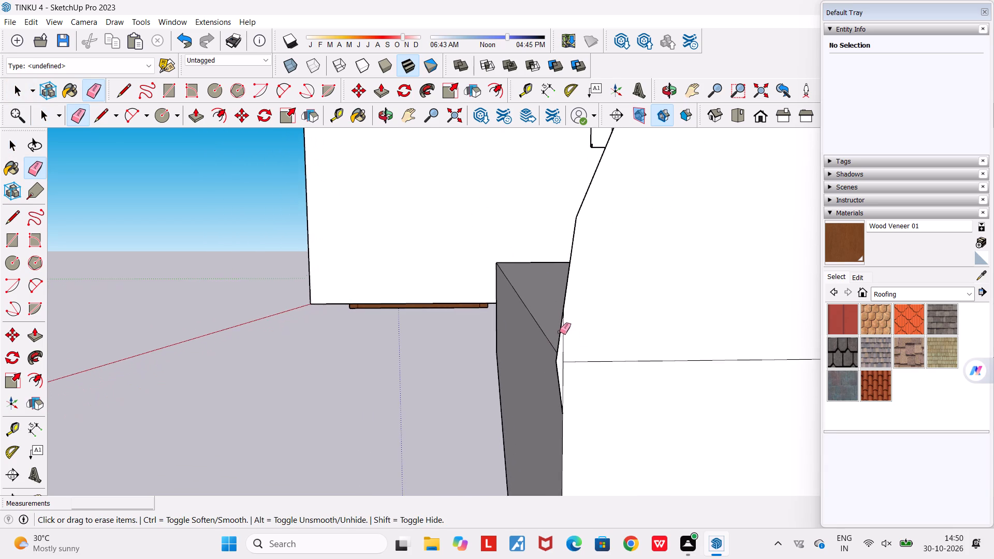
pyautogui.scroll(9, 560, 331)
pyautogui.scroll(4, 569, 253)
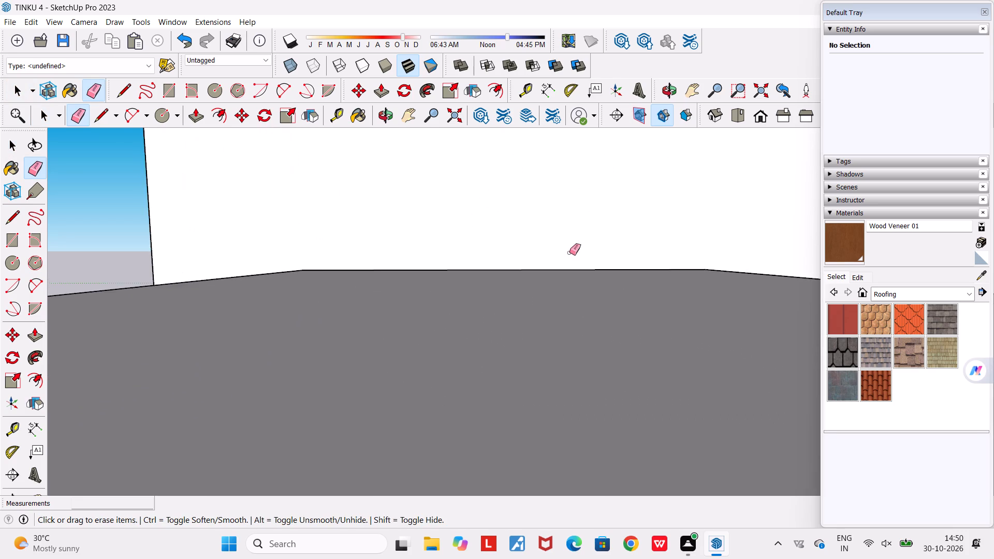
pyautogui.scroll(-6, 569, 253)
pyautogui.moveTo(569, 253); pyautogui.dragTo(601, 273, button='middle')
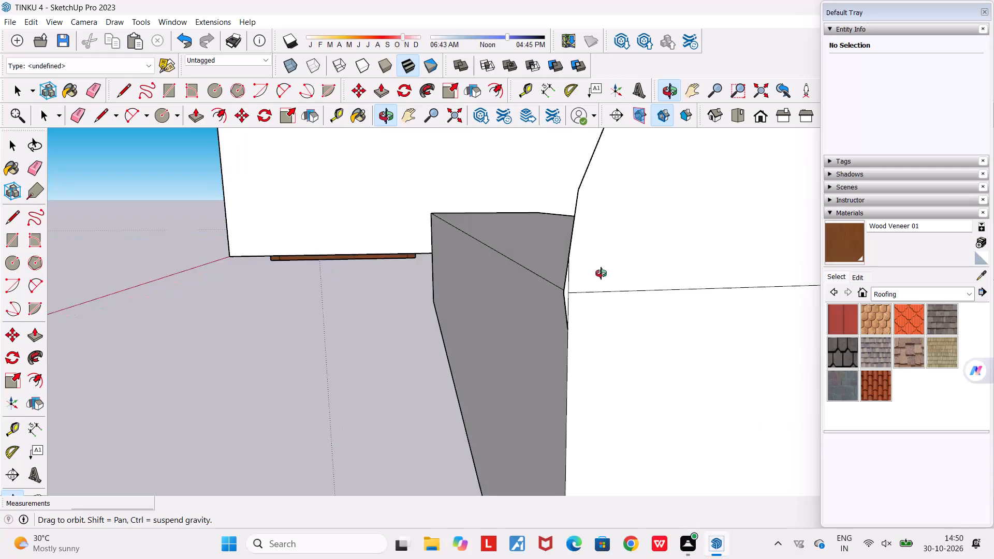
pyautogui.moveTo(601, 273); pyautogui.dragTo(637, 282, button='middle')
pyautogui.scroll(6, 581, 262)
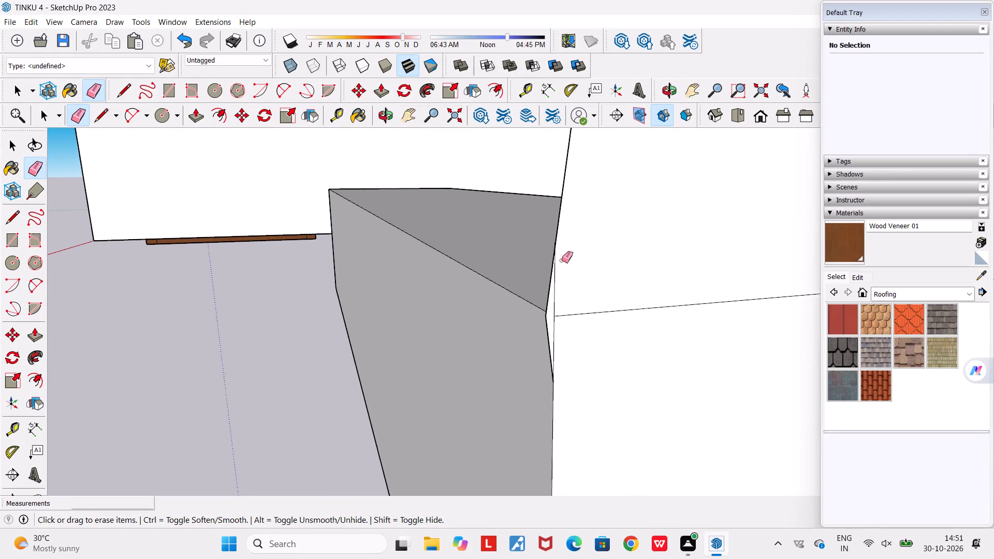
pyautogui.scroll(14, 562, 260)
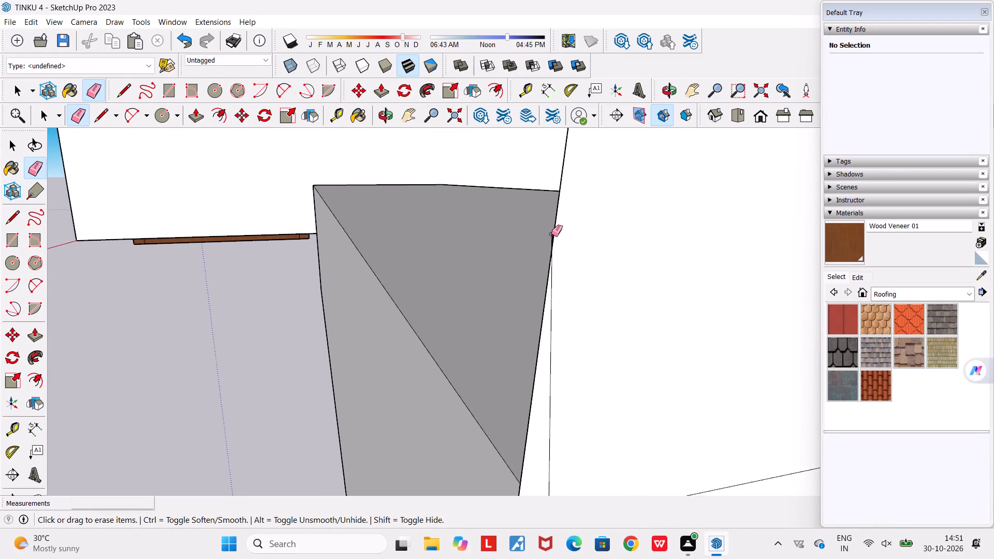
pyautogui.scroll(6, 551, 234)
pyautogui.click(550, 234)
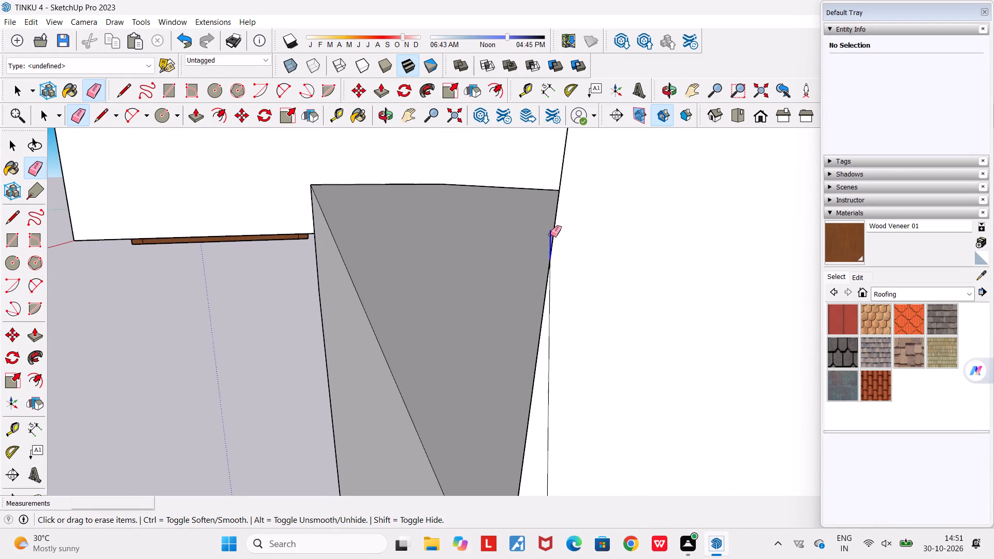
pyautogui.scroll(-5, 550, 234)
pyautogui.click(548, 264)
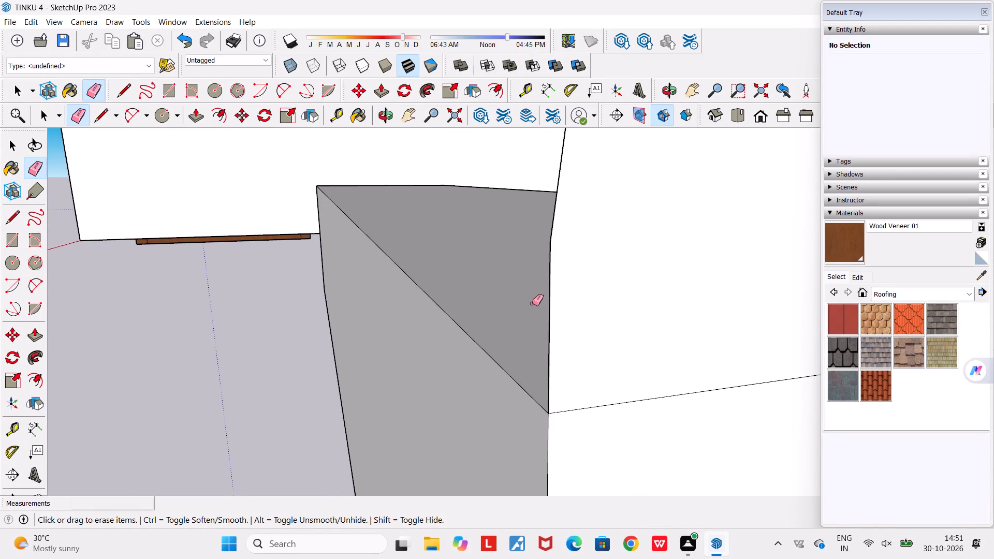
# Erase the leftover vertical line above the top of the arc.
pyautogui.scroll(-20, 532, 306)
pyautogui.scroll(-5, 532, 306)
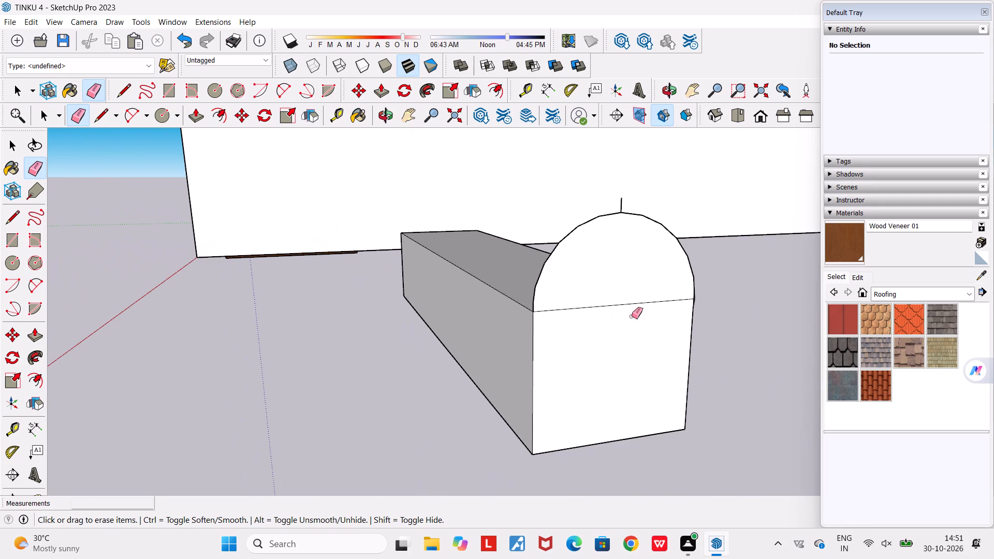
pyautogui.moveTo(623, 198); pyautogui.dragTo(614, 201)
# Erase the arc edges overhanging the box at the remaining top corner of its end face.
pyautogui.moveTo(714, 254); pyautogui.dragTo(640, 247, button='middle')
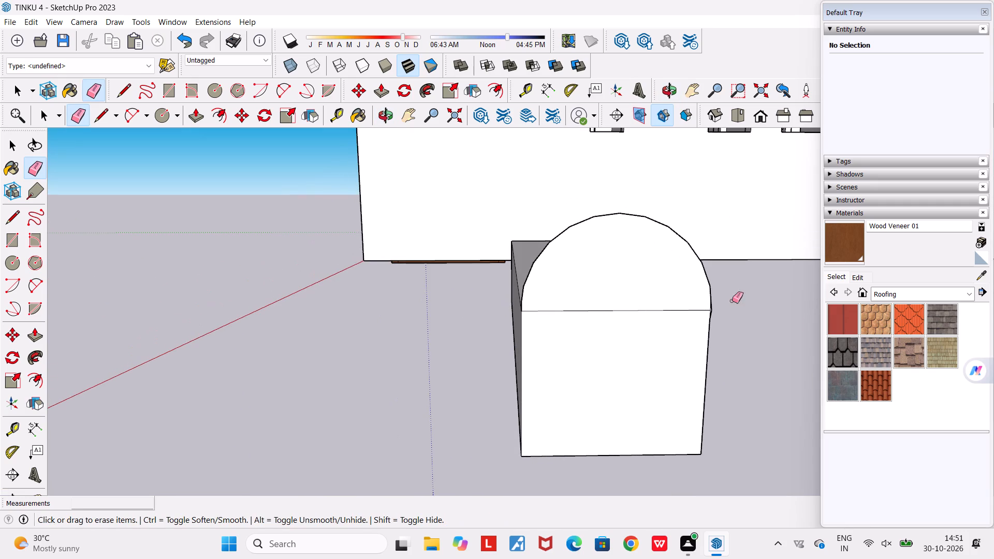
pyautogui.scroll(4, 719, 303)
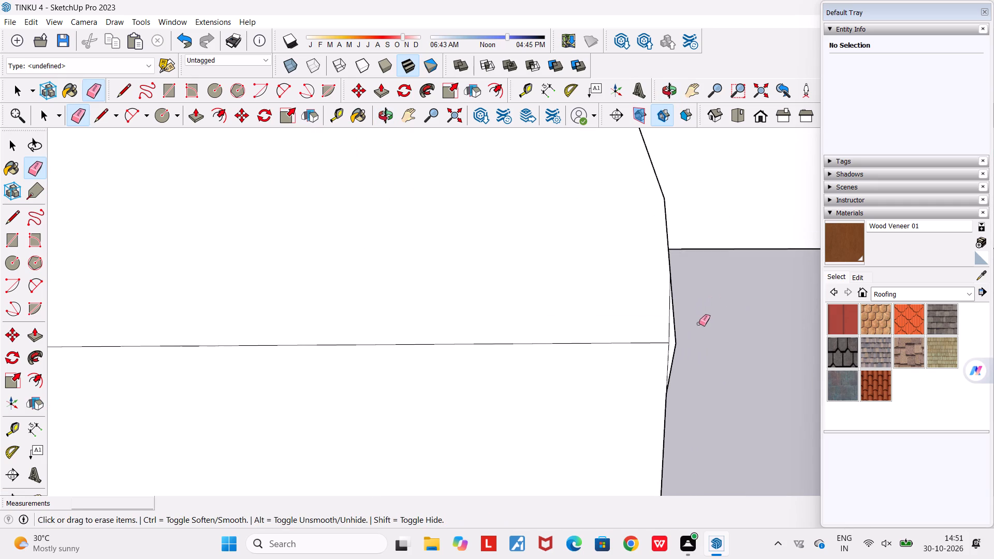
pyautogui.scroll(3, 699, 323)
pyautogui.scroll(-3, 605, 281)
pyautogui.scroll(4, 528, 241)
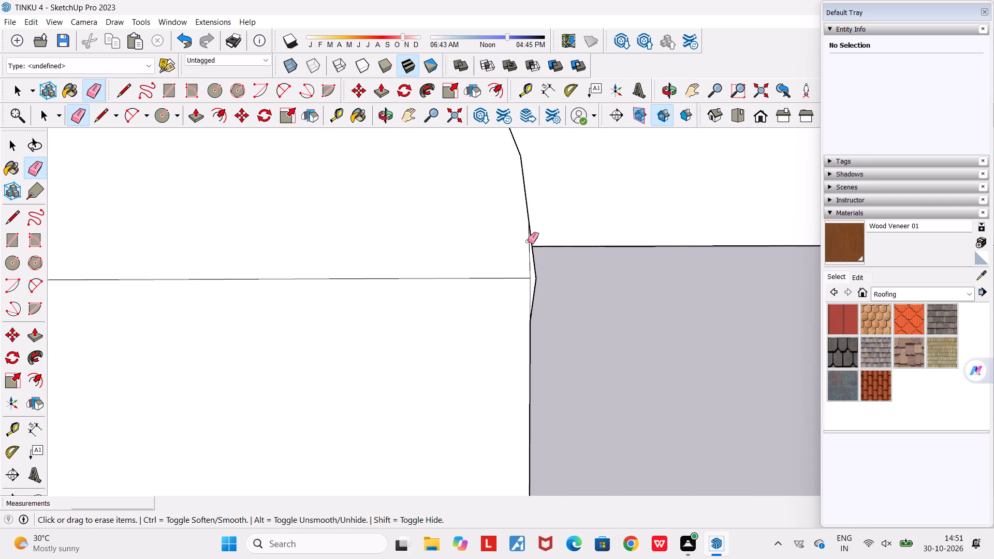
pyautogui.scroll(12, 528, 241)
pyautogui.scroll(-3, 531, 205)
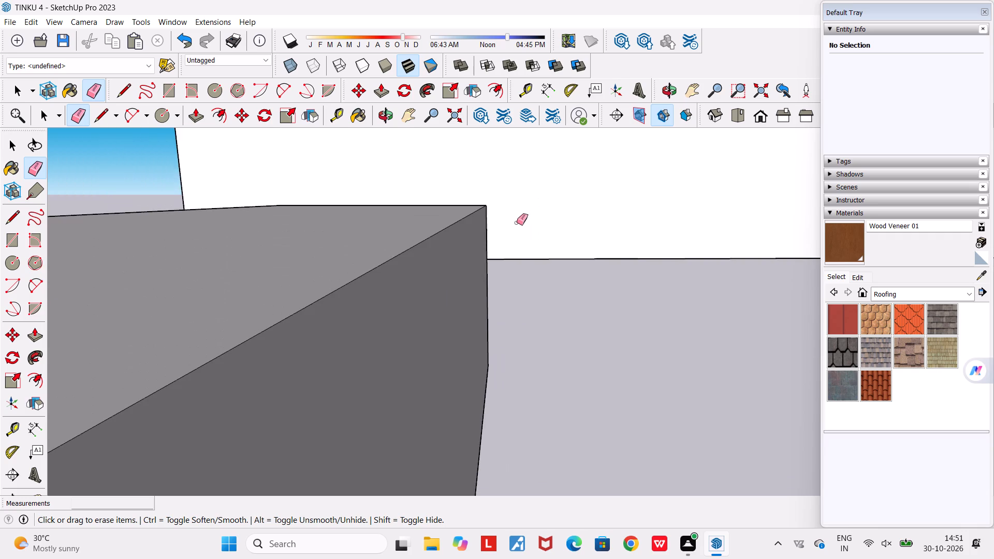
pyautogui.scroll(-5, 517, 223)
pyautogui.scroll(2, 508, 233)
pyautogui.scroll(4, 488, 287)
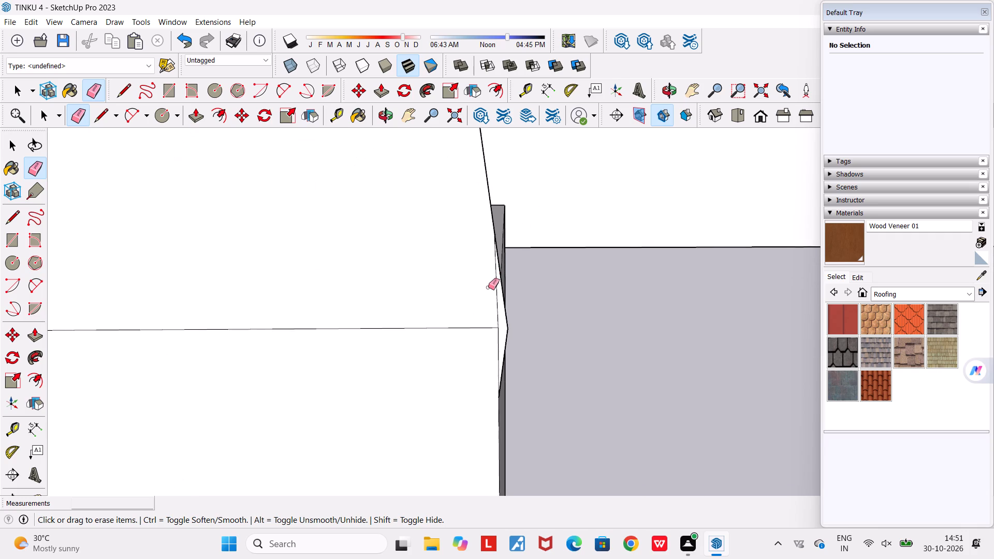
pyautogui.scroll(6, 488, 287)
pyautogui.moveTo(518, 311); pyautogui.dragTo(510, 311)
pyautogui.scroll(-9, 514, 314)
# Push/Pull the half-round face about 3.64 m along the top of the box to its far end.
pyautogui.moveTo(487, 336); pyautogui.dragTo(603, 331, button='middle')
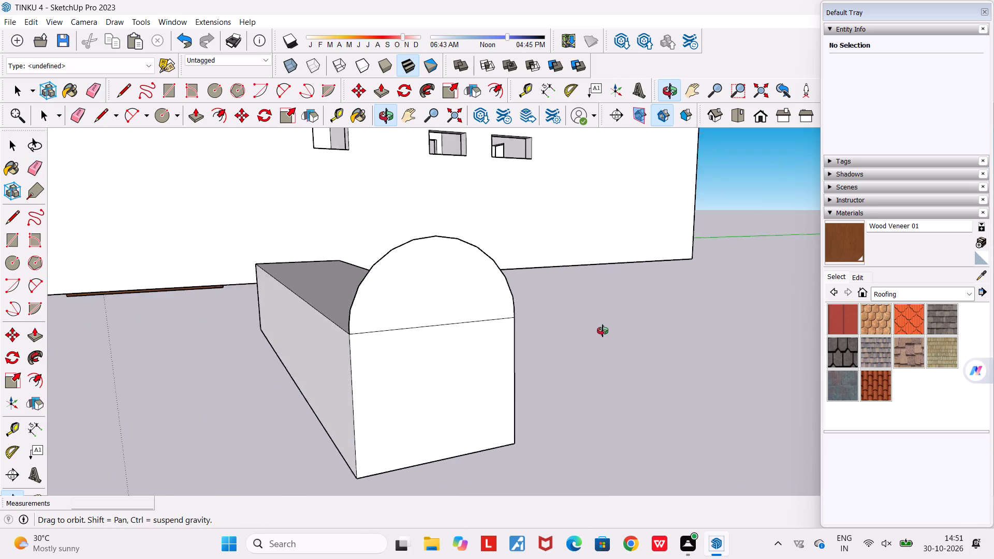
pyautogui.moveTo(603, 331); pyautogui.dragTo(766, 339, button='middle')
pyautogui.scroll(-9, 766, 339)
pyautogui.press('space')
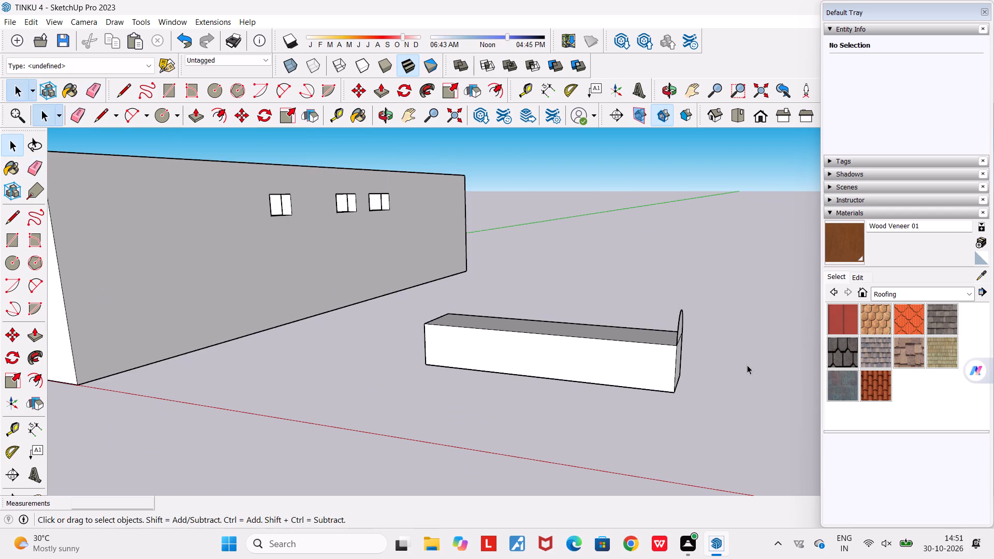
pyautogui.moveTo(691, 399); pyautogui.dragTo(780, 426, button='middle')
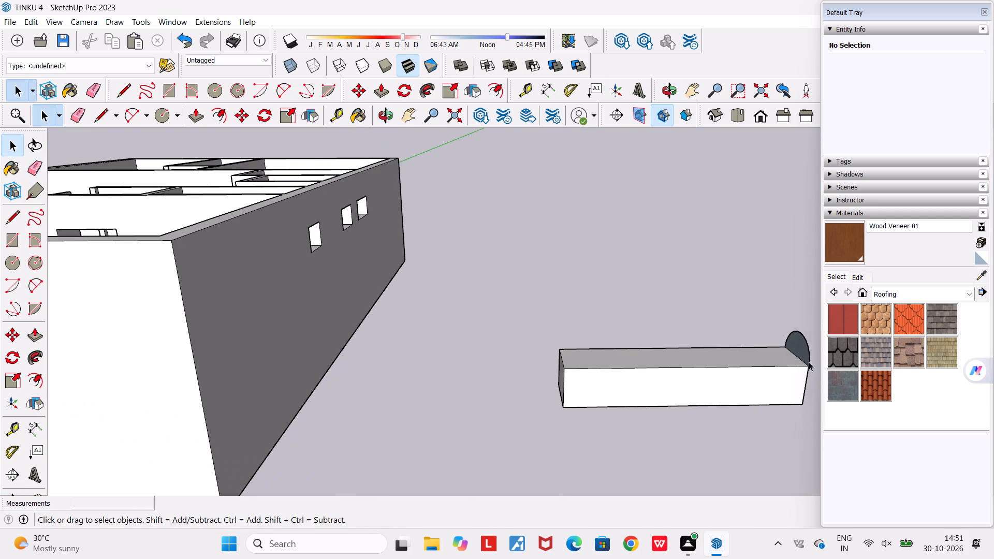
pyautogui.scroll(4, 803, 341)
pyautogui.write('P')
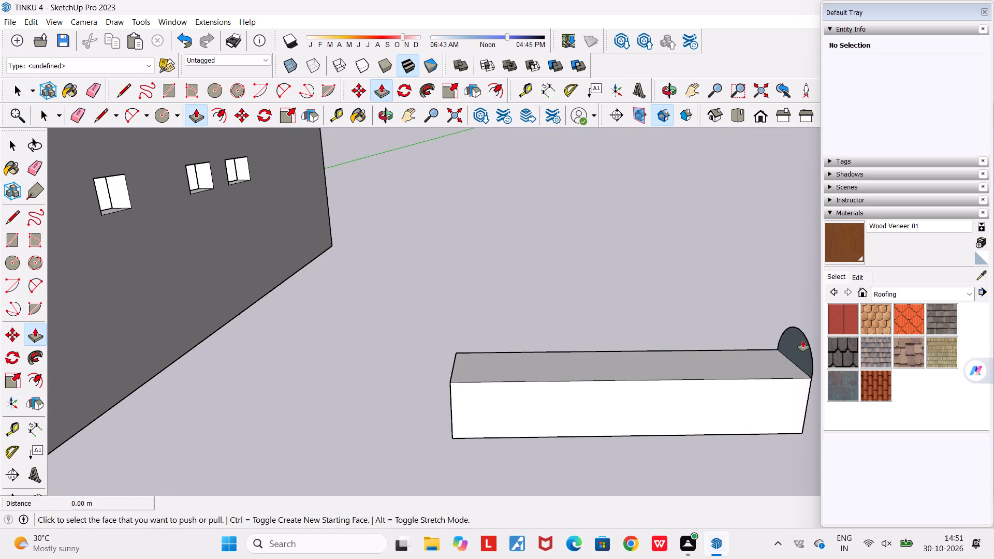
pyautogui.press('space')
pyautogui.press('p')
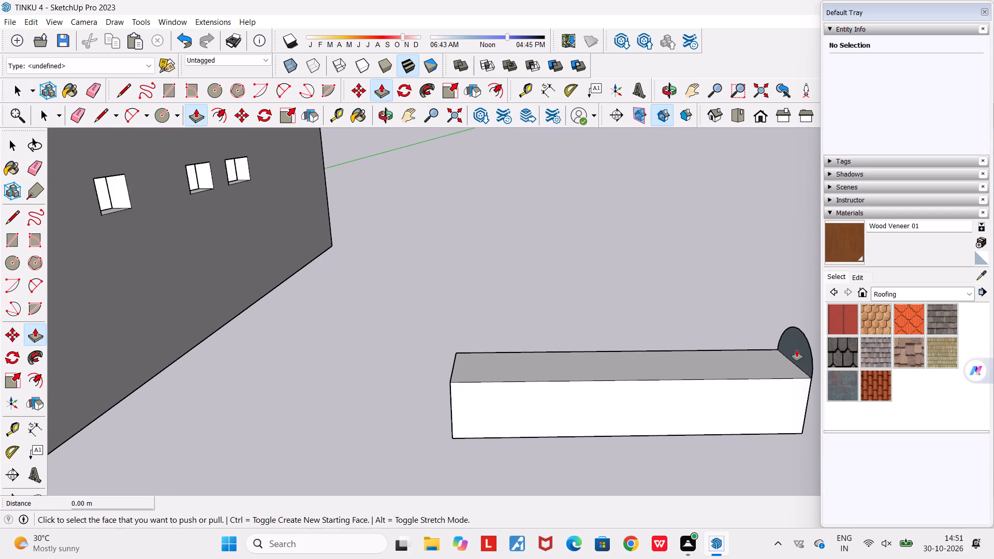
pyautogui.click(800, 338)
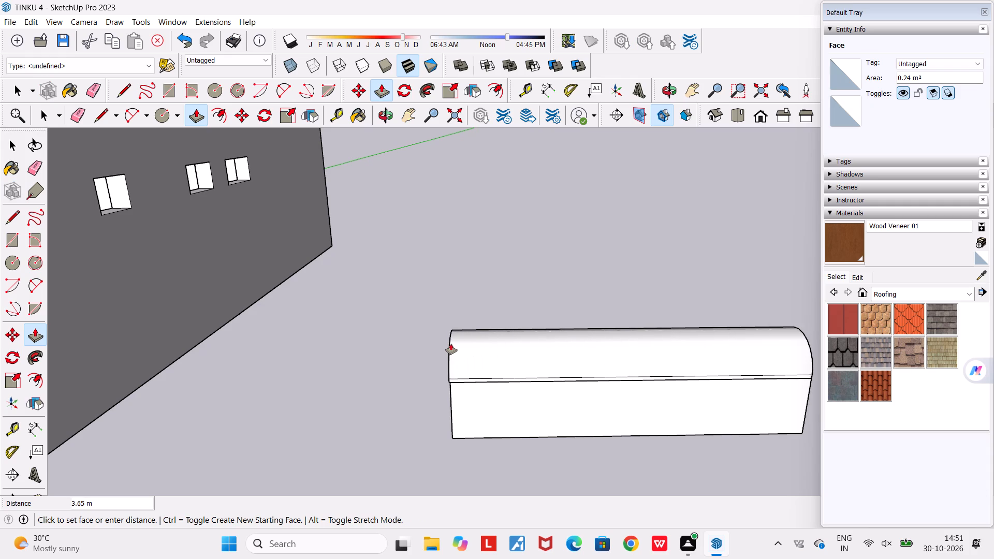
pyautogui.click(451, 344)
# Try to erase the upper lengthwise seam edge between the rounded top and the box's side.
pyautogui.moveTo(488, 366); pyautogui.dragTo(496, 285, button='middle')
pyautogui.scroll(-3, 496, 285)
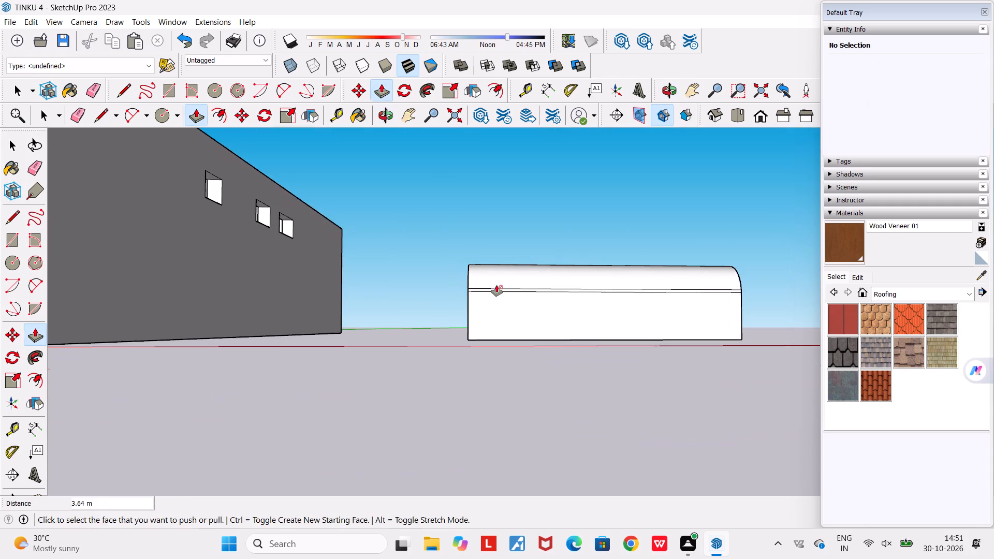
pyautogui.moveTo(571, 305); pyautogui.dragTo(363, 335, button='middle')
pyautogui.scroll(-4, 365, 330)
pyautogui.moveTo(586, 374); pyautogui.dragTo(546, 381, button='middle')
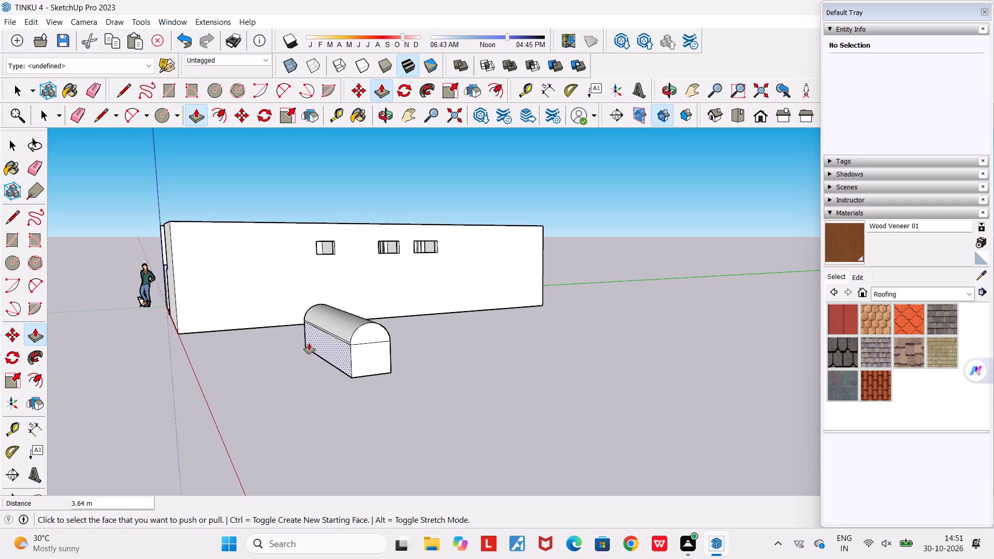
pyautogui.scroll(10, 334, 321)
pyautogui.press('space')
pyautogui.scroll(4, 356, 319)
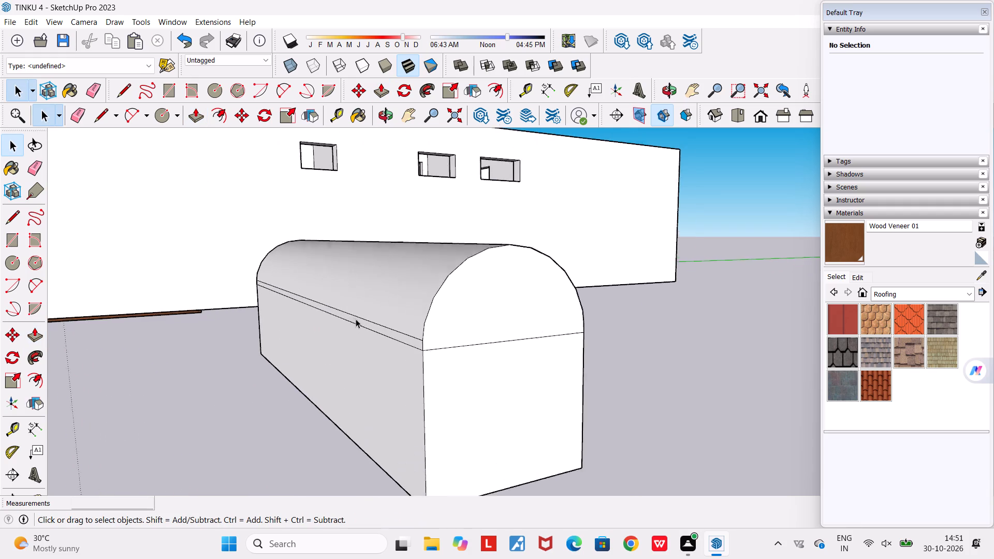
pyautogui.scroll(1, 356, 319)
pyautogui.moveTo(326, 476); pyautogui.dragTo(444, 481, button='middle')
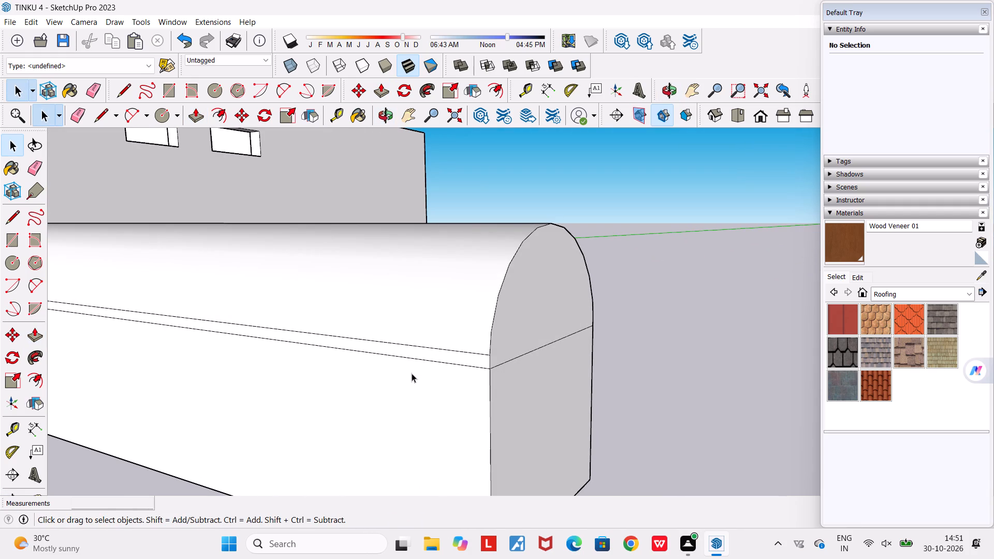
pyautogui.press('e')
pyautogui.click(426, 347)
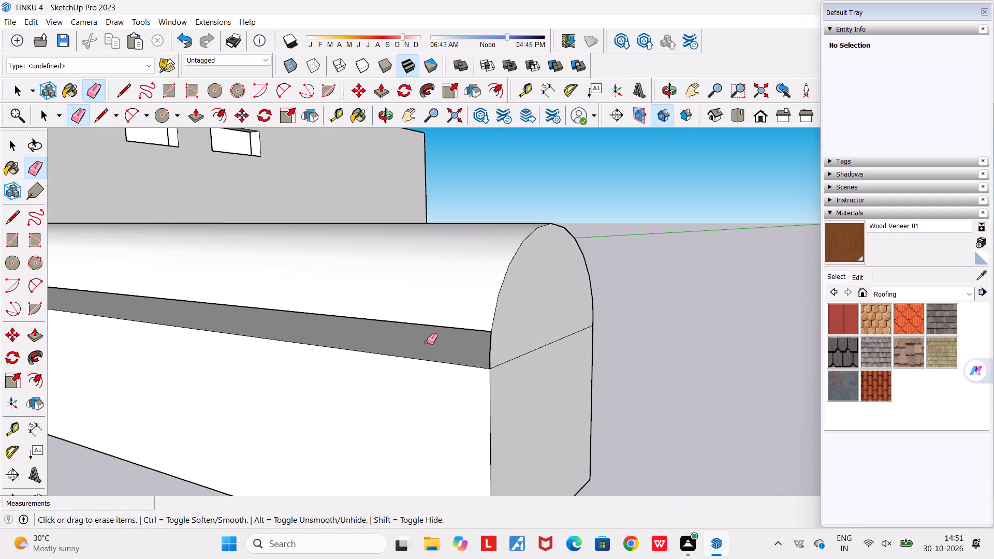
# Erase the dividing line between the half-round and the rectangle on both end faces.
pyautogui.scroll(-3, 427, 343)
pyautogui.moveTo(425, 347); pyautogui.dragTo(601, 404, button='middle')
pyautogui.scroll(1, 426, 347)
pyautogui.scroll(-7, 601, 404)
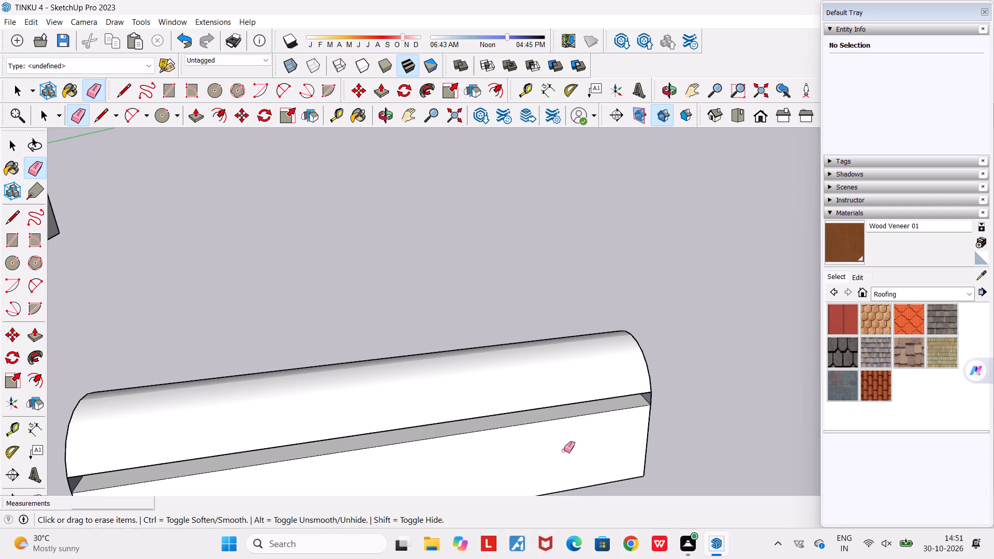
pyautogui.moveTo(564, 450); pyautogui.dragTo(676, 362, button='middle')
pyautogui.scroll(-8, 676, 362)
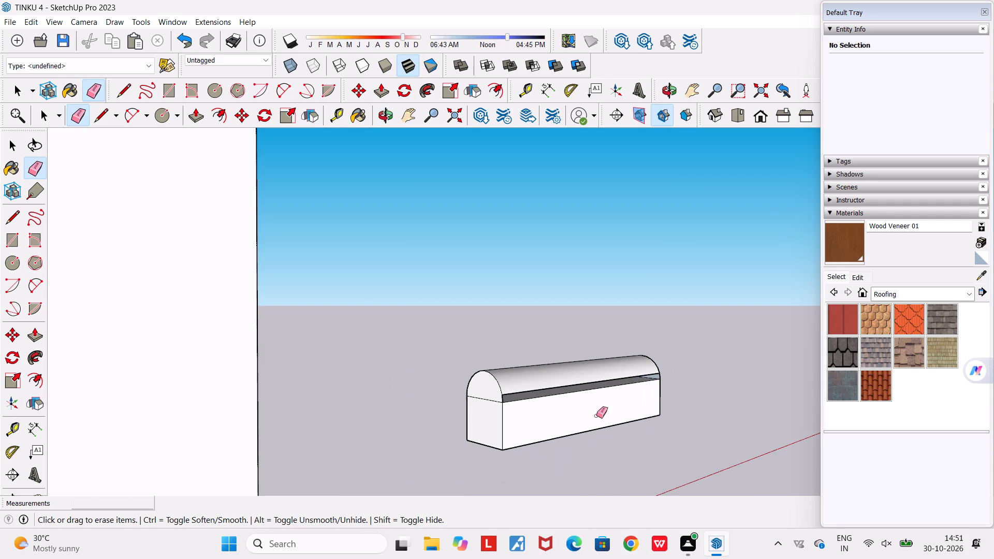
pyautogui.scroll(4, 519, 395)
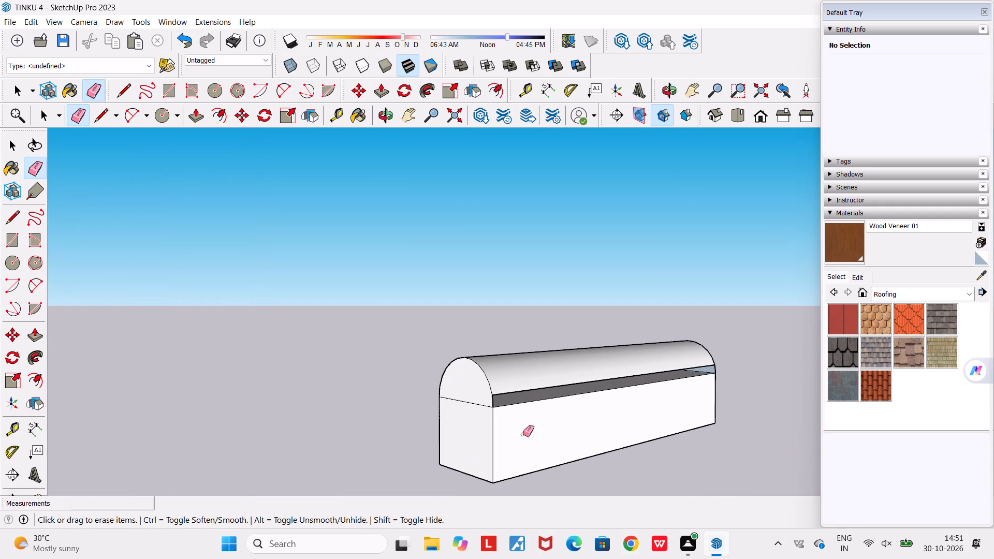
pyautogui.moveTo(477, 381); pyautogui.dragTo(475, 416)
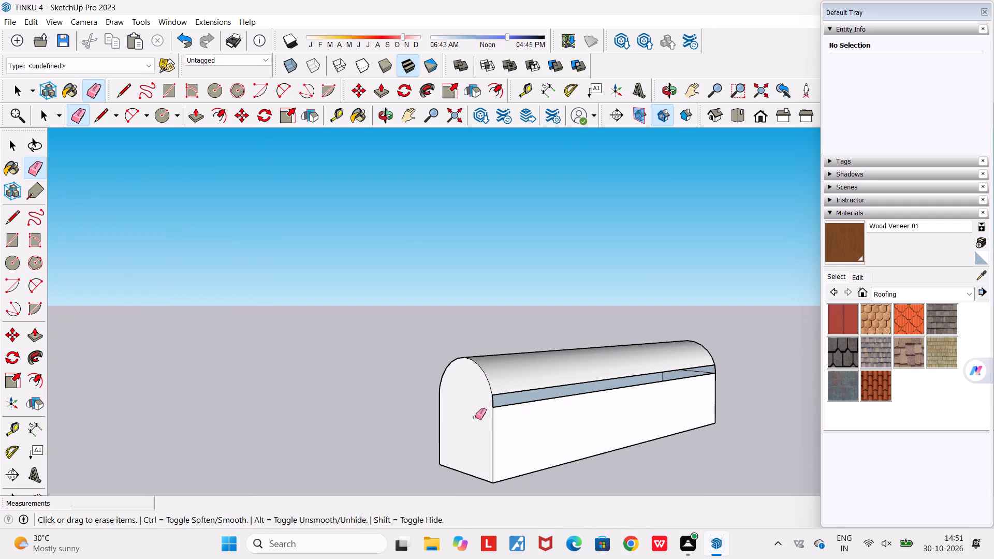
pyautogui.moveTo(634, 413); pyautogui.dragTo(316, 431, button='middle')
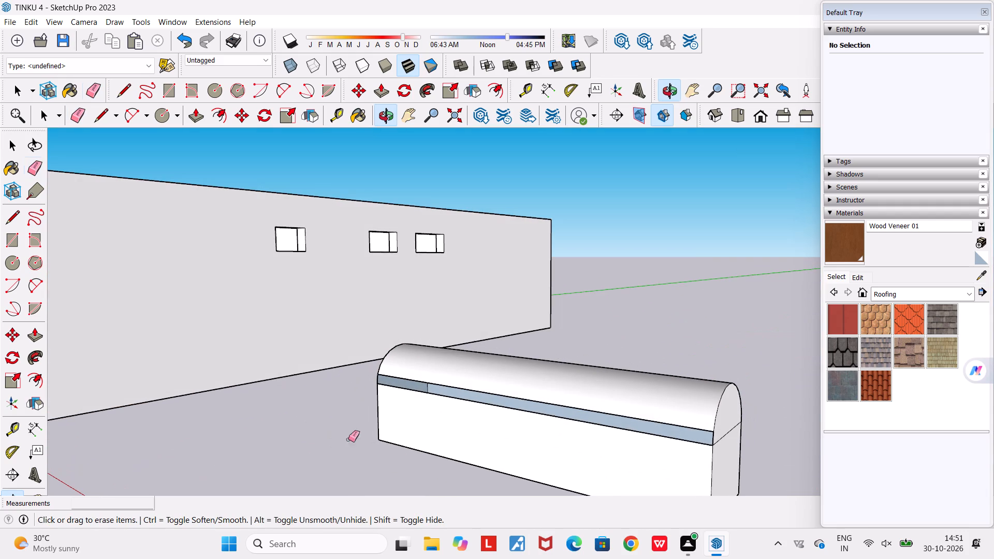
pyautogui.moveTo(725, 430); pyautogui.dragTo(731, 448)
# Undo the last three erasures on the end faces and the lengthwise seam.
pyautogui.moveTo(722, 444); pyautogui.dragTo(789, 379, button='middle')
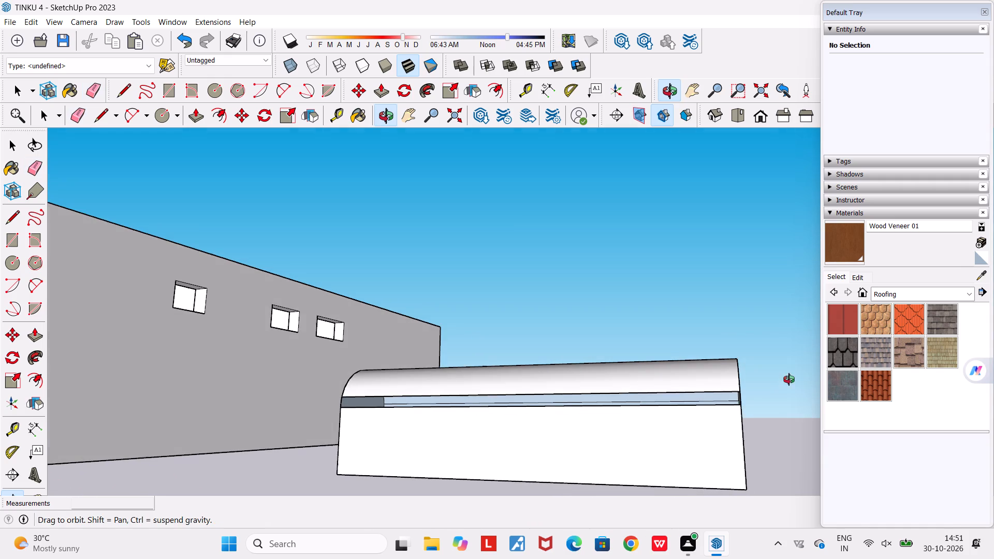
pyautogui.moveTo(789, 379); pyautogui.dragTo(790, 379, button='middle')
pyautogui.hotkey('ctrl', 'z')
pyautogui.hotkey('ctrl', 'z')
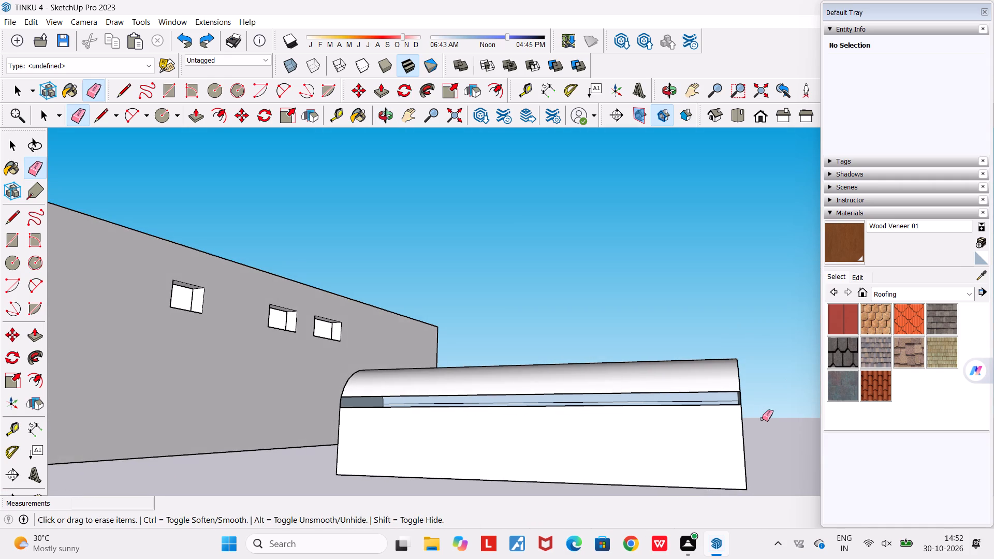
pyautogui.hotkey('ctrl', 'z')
# Erase the dividing line between the half-round and rectangular parts on both end faces of the piece.
pyautogui.moveTo(476, 446); pyautogui.dragTo(510, 462, button='middle')
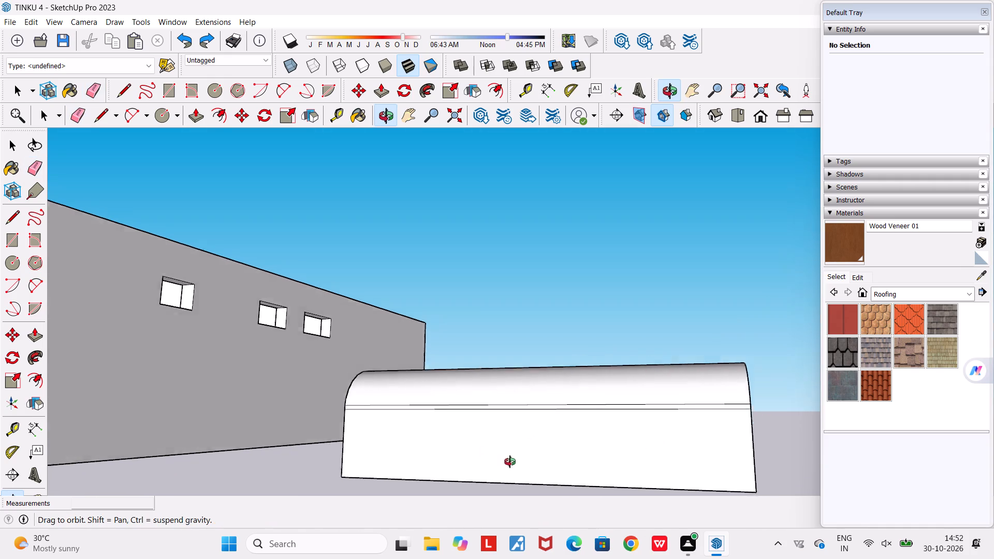
pyautogui.moveTo(510, 462); pyautogui.dragTo(628, 489, button='middle')
pyautogui.scroll(5, 418, 503)
pyautogui.click(486, 429)
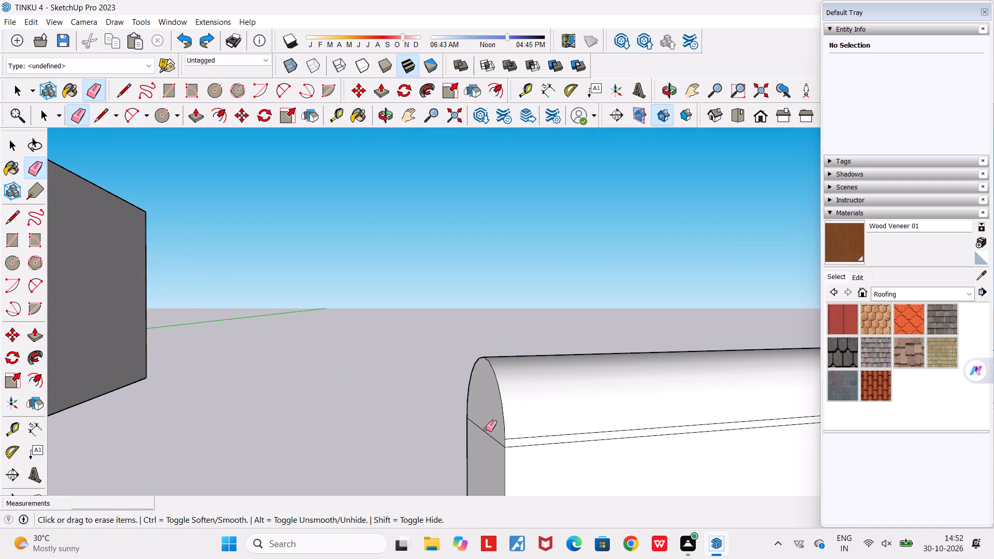
pyautogui.scroll(-5, 480, 449)
pyautogui.moveTo(618, 442); pyautogui.dragTo(560, 431, button='middle')
pyautogui.scroll(-9, 561, 430)
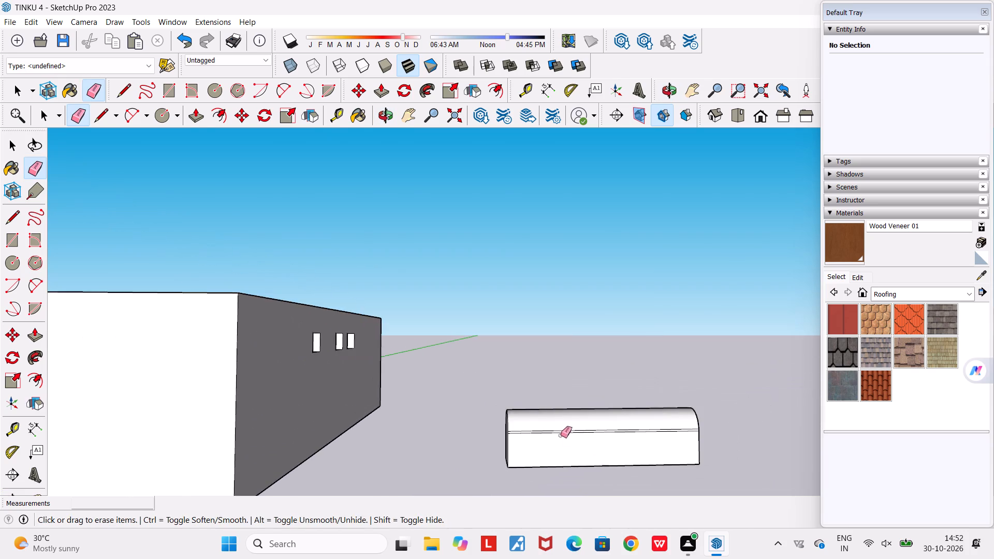
pyautogui.moveTo(603, 447); pyautogui.dragTo(389, 463, button='middle')
pyautogui.scroll(4, 509, 450)
pyautogui.click(518, 457)
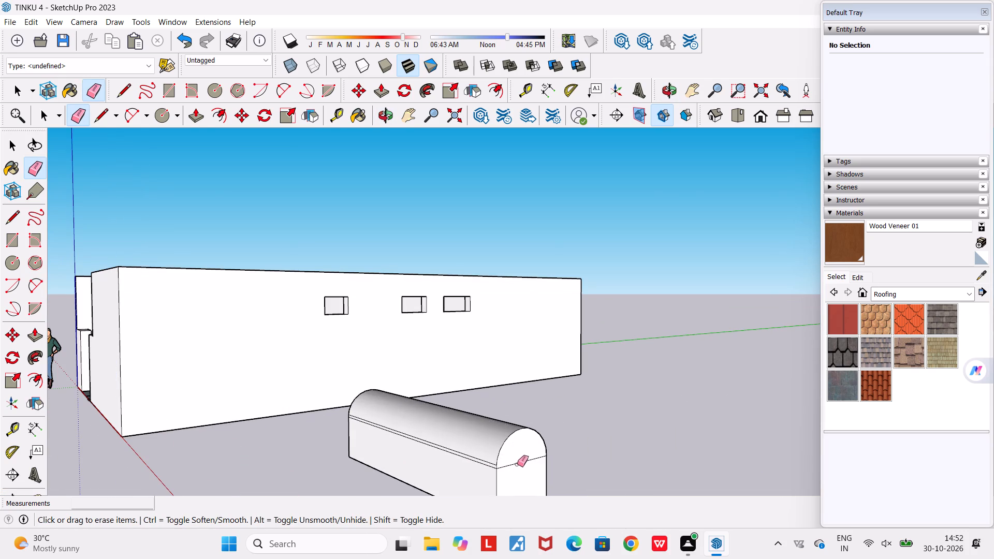
pyautogui.moveTo(515, 459); pyautogui.dragTo(521, 473)
pyautogui.scroll(1, 518, 473)
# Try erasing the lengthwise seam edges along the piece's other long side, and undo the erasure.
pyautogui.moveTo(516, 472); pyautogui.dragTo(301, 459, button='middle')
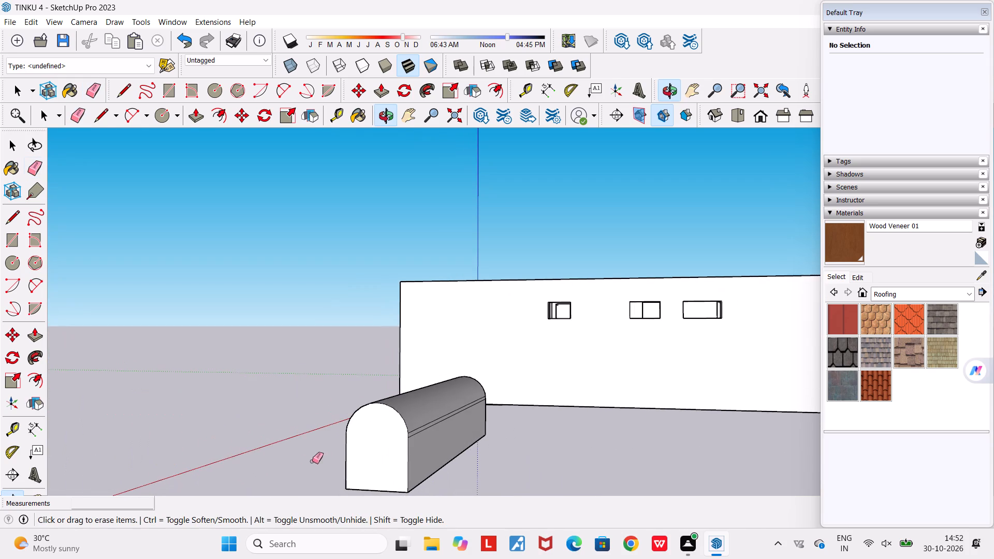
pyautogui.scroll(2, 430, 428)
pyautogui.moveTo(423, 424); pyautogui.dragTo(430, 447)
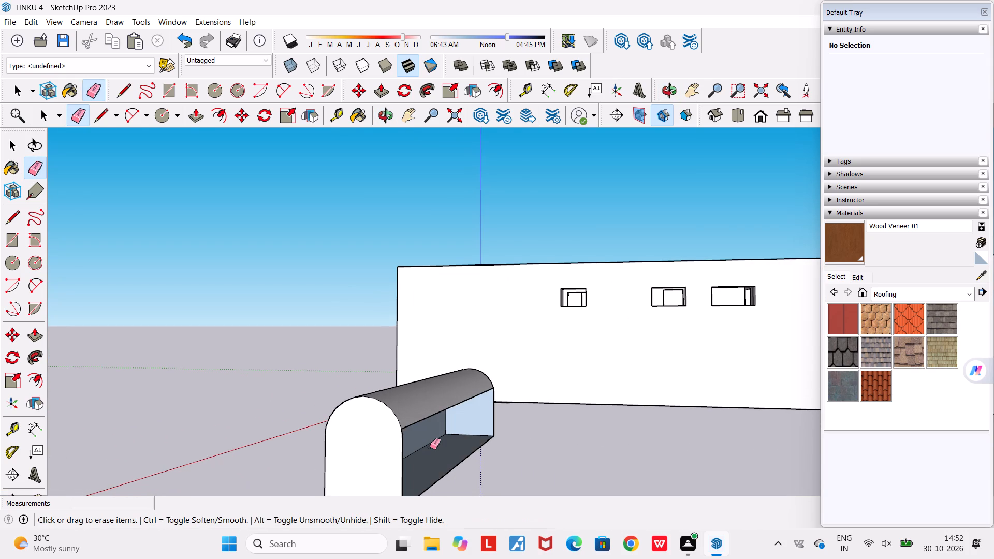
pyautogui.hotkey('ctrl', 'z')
# Select the entire round-topped piece beside the house and make it a component, keeping the default definition settings.
pyautogui.scroll(-1, 430, 447)
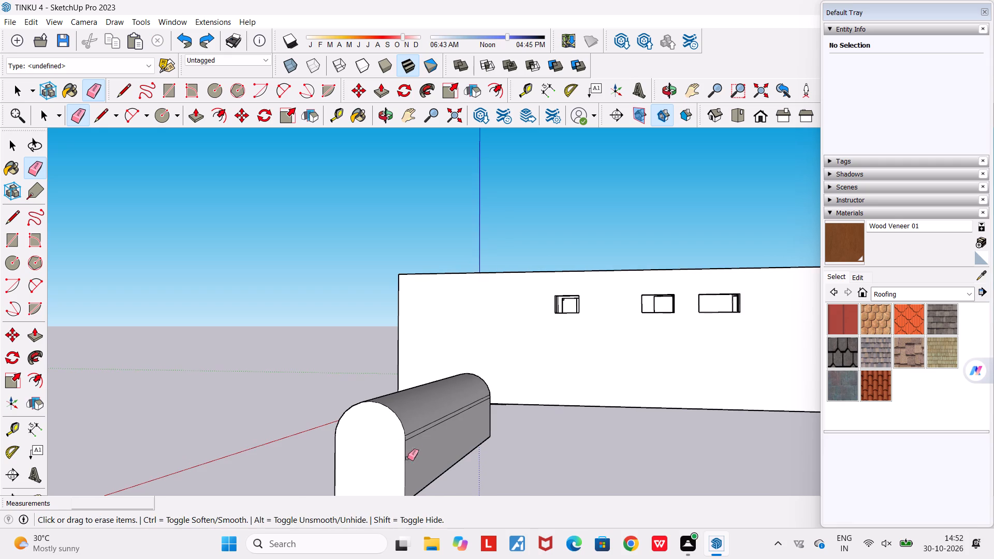
pyautogui.moveTo(402, 460); pyautogui.dragTo(648, 439, button='middle')
pyautogui.scroll(-3, 648, 439)
pyautogui.moveTo(601, 465); pyautogui.dragTo(756, 435, button='middle')
pyautogui.scroll(-2, 755, 435)
pyautogui.moveTo(713, 441); pyautogui.dragTo(617, 458, button='middle')
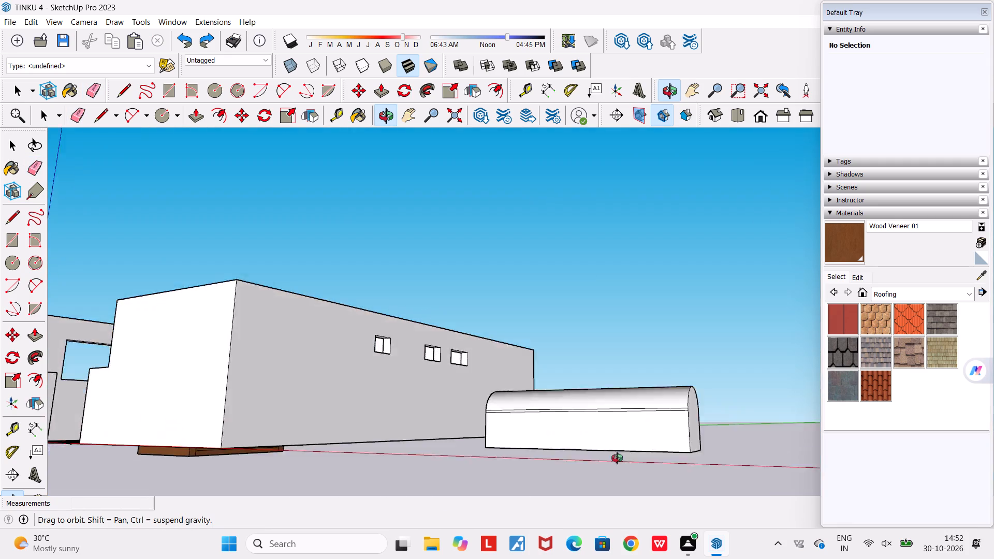
pyautogui.moveTo(617, 458); pyautogui.dragTo(673, 490, button='middle')
pyautogui.scroll(3, 625, 462)
pyautogui.moveTo(622, 465); pyautogui.dragTo(659, 484, button='middle')
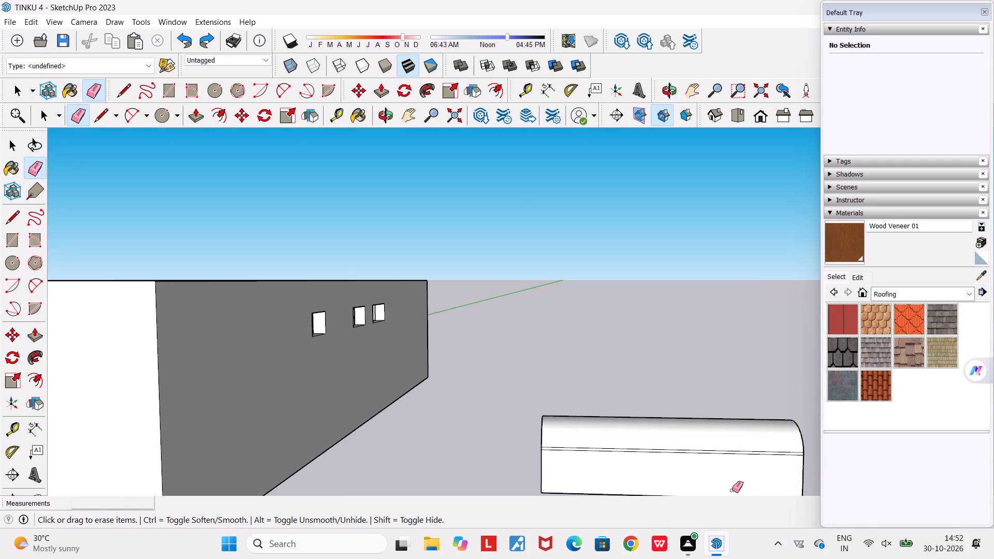
pyautogui.scroll(-4, 720, 486)
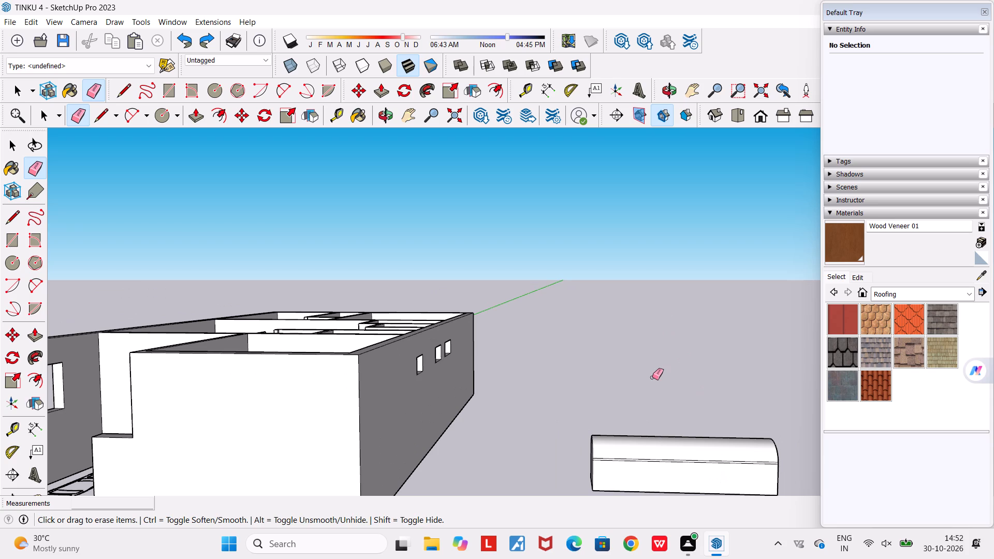
pyautogui.press('space')
pyautogui.scroll(-4, 656, 454)
pyautogui.scroll(4, 698, 482)
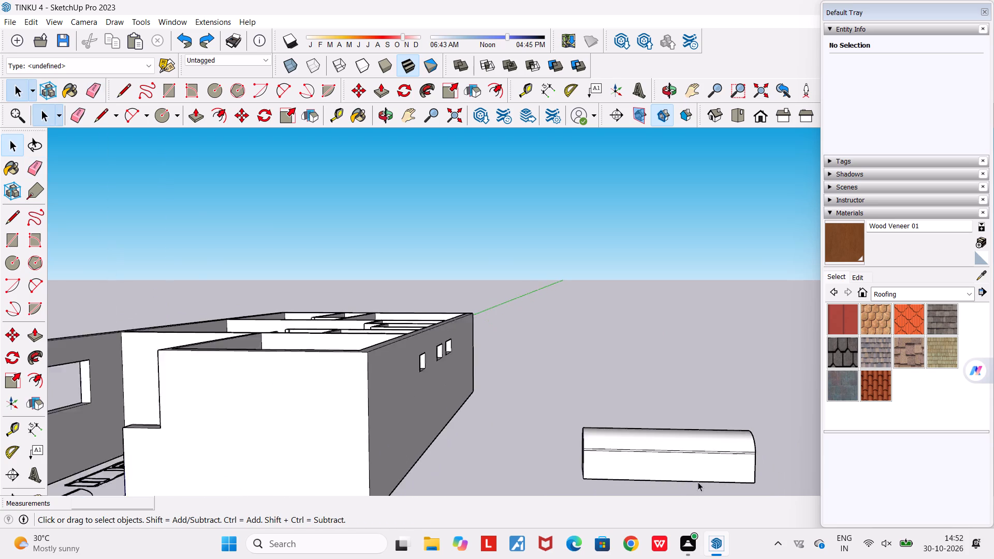
pyautogui.moveTo(520, 366); pyautogui.dragTo(863, 519)
pyautogui.rightClick(671, 442)
pyautogui.rightClick(671, 442)
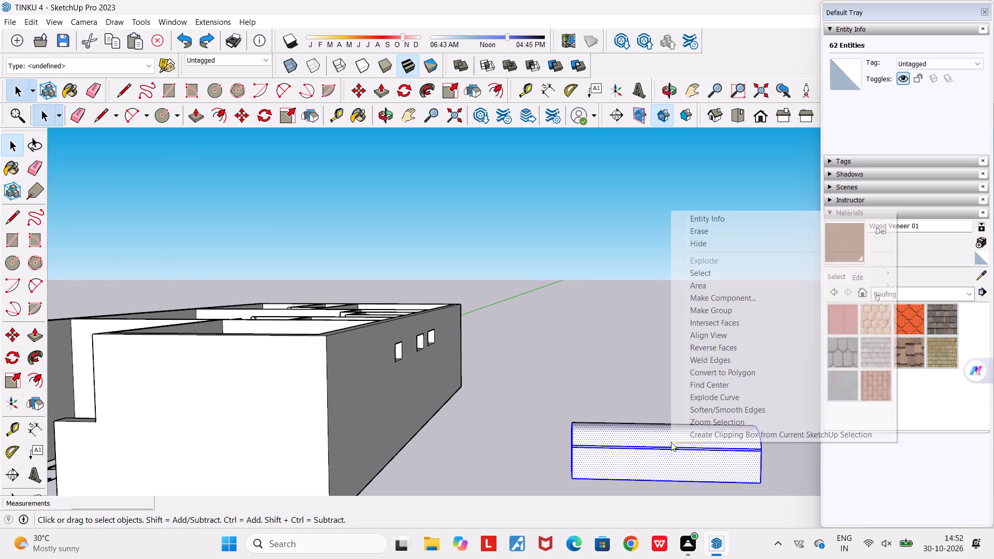
pyautogui.click(734, 297)
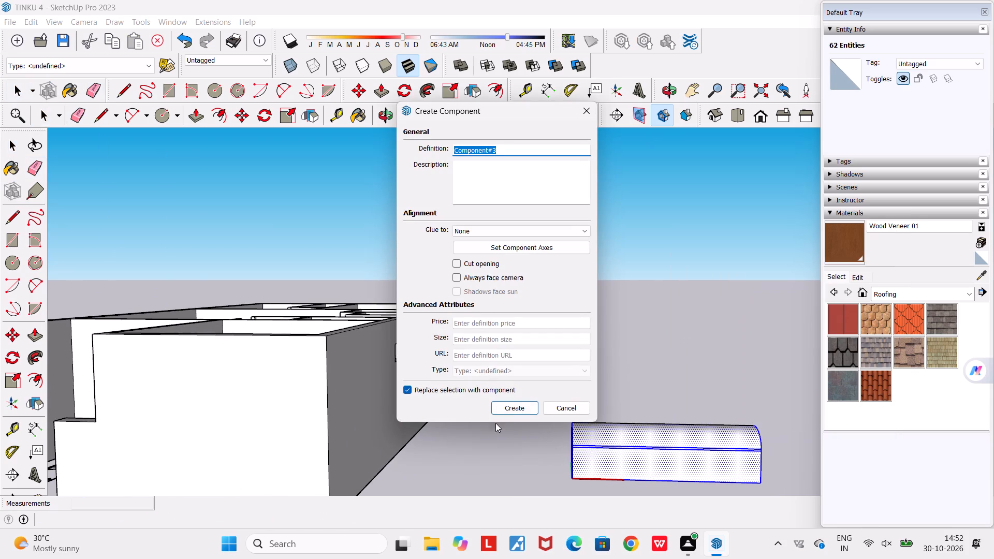
pyautogui.click(513, 399)
pyautogui.click(510, 401)
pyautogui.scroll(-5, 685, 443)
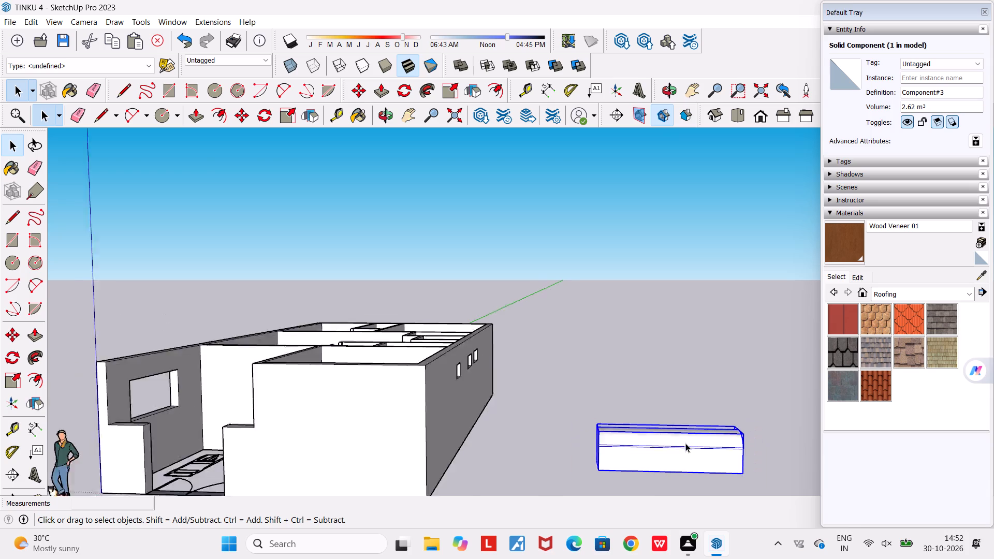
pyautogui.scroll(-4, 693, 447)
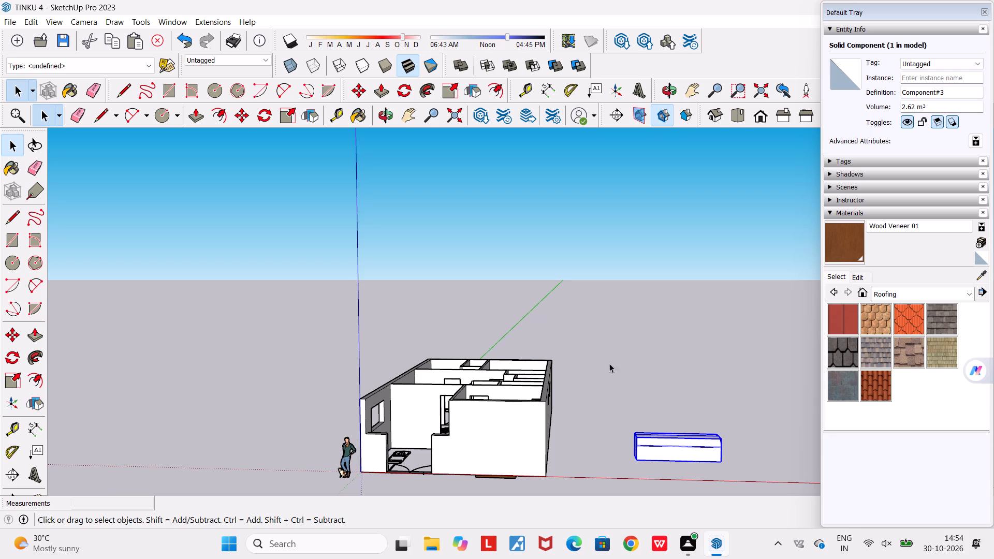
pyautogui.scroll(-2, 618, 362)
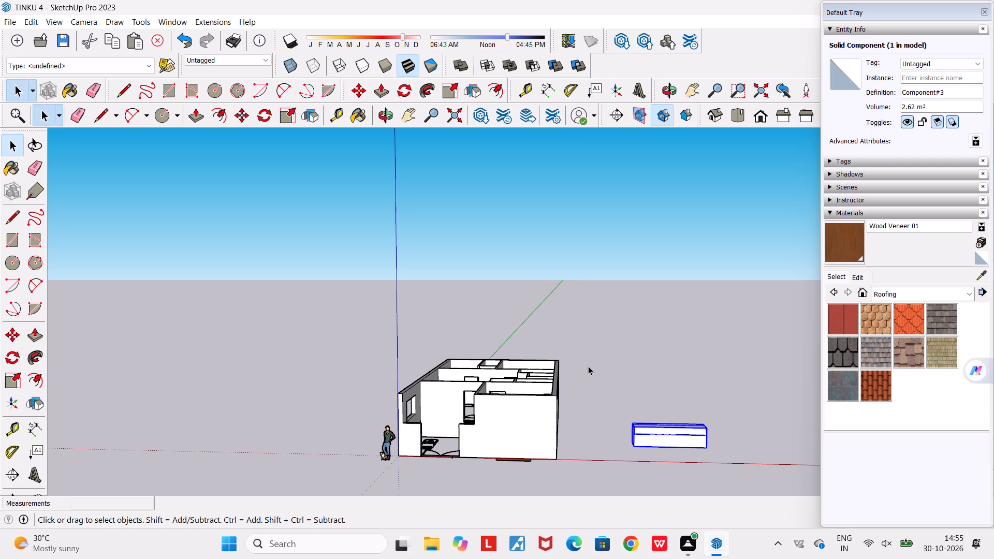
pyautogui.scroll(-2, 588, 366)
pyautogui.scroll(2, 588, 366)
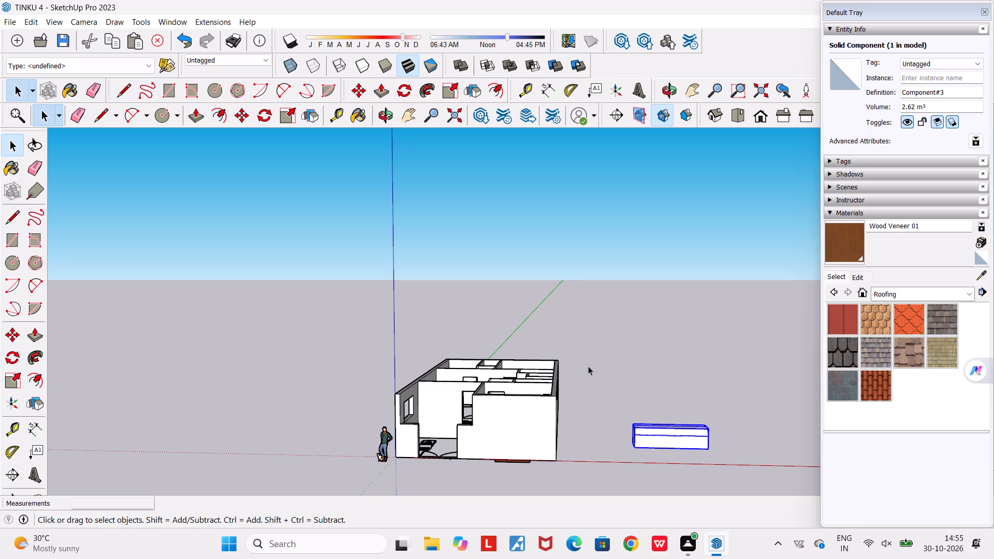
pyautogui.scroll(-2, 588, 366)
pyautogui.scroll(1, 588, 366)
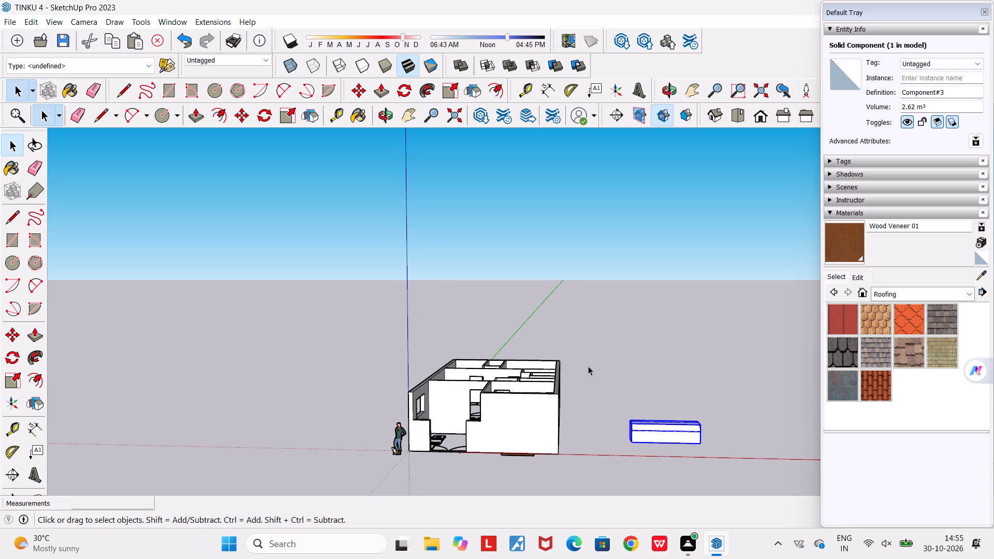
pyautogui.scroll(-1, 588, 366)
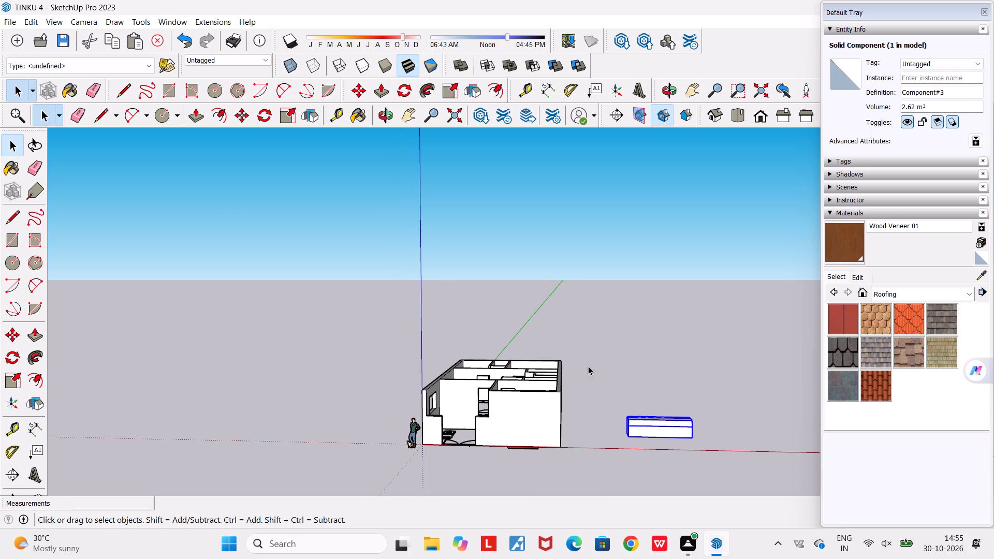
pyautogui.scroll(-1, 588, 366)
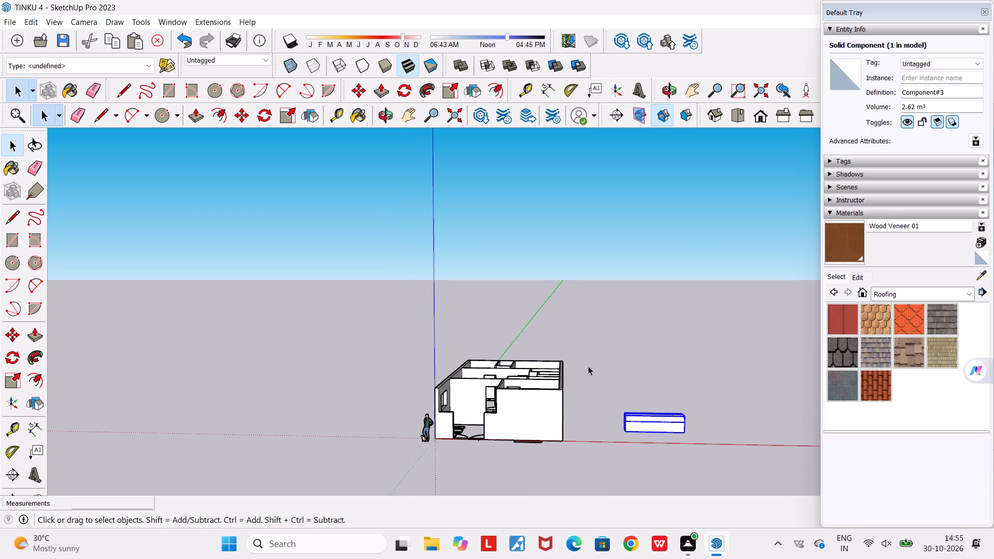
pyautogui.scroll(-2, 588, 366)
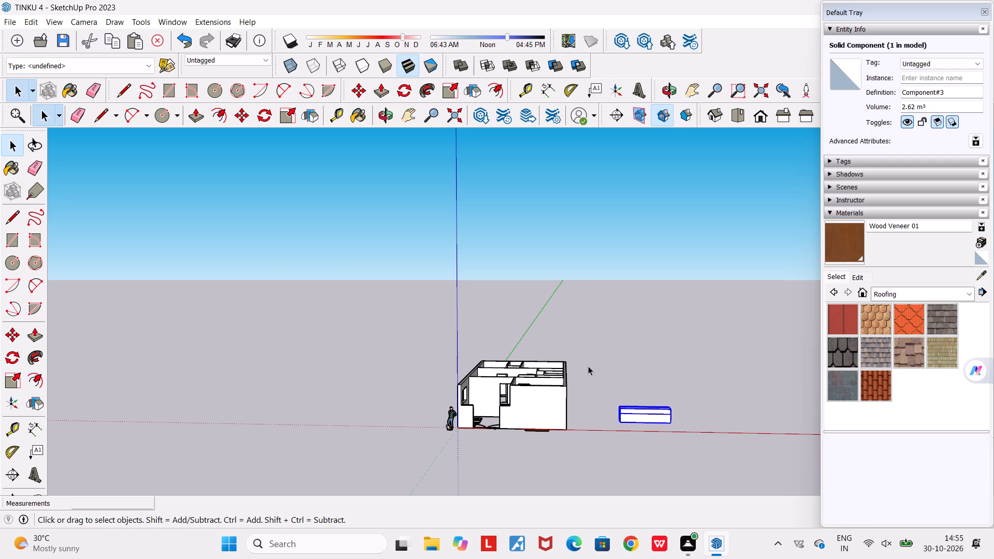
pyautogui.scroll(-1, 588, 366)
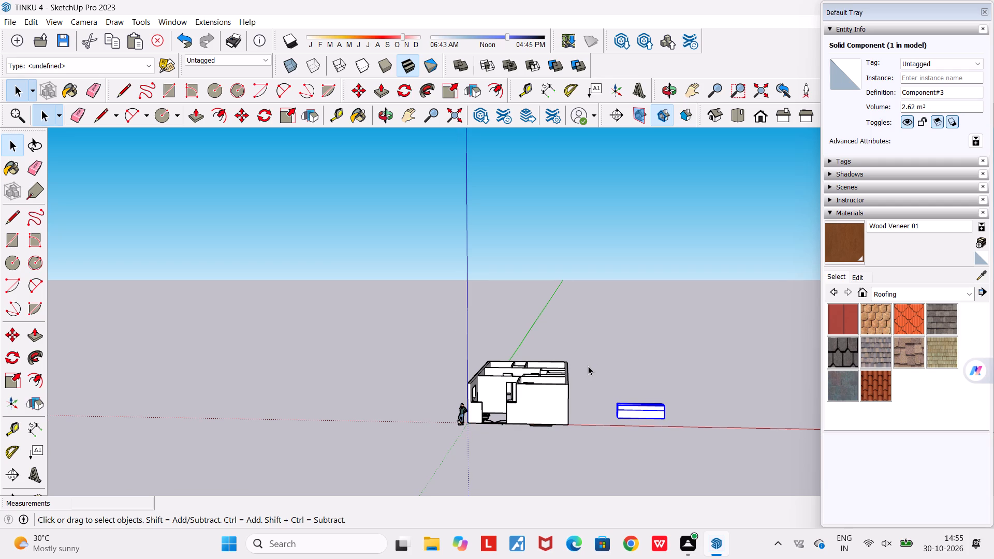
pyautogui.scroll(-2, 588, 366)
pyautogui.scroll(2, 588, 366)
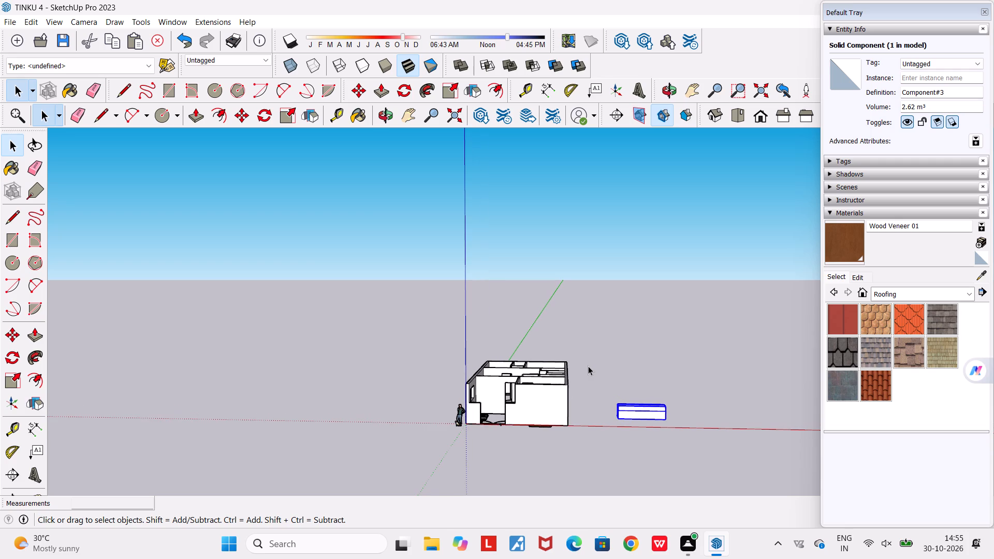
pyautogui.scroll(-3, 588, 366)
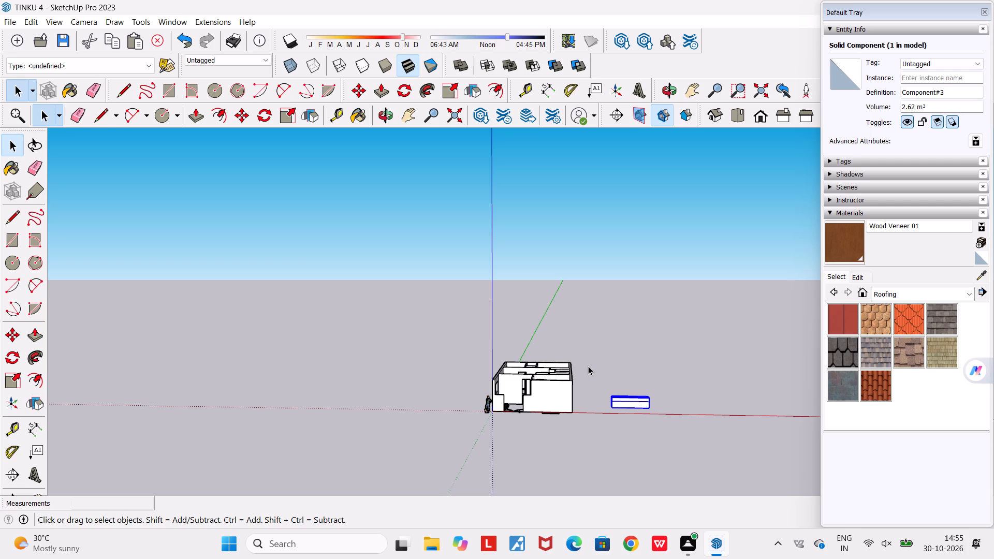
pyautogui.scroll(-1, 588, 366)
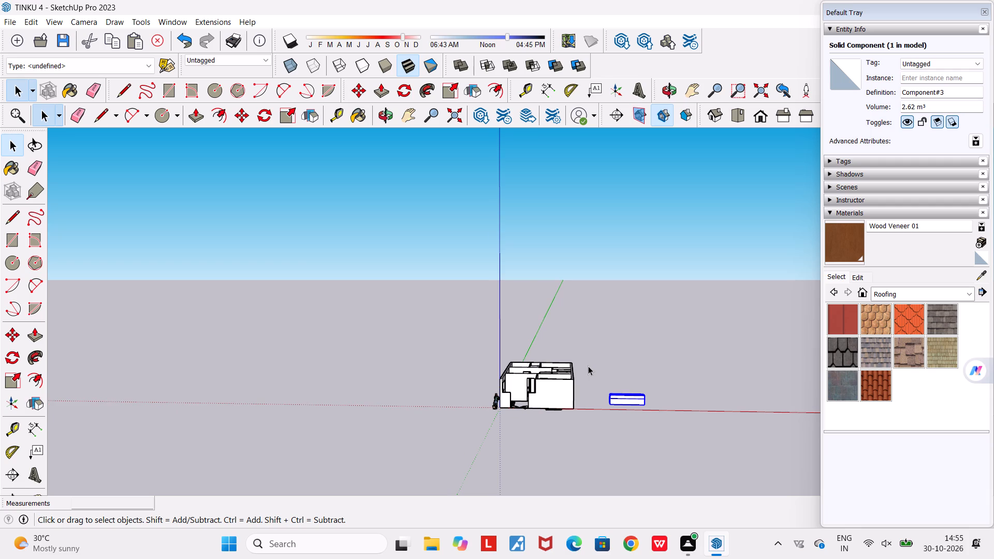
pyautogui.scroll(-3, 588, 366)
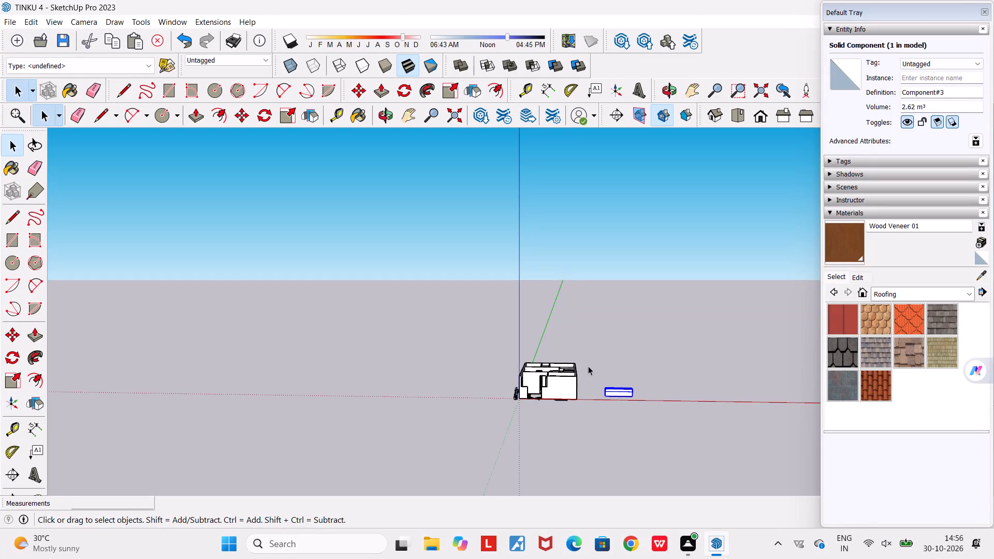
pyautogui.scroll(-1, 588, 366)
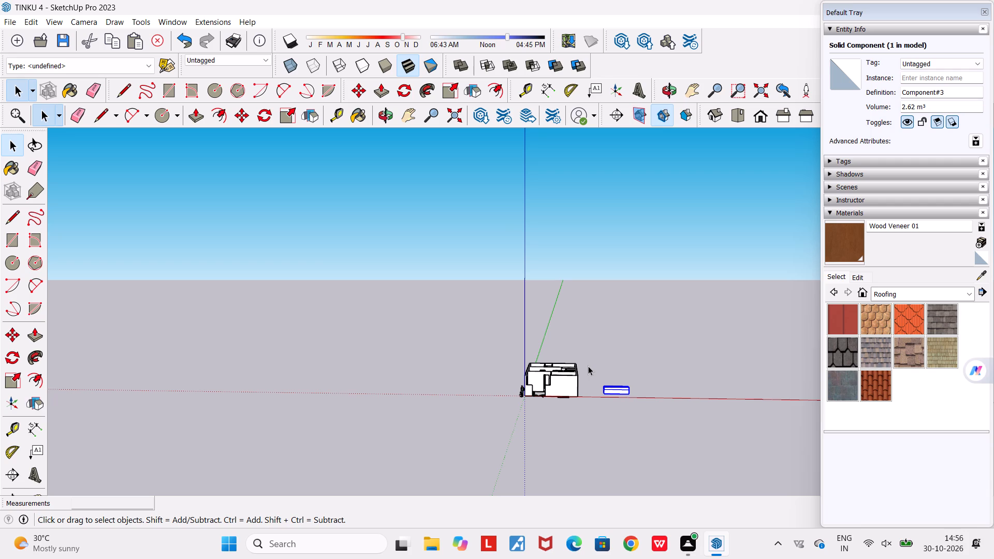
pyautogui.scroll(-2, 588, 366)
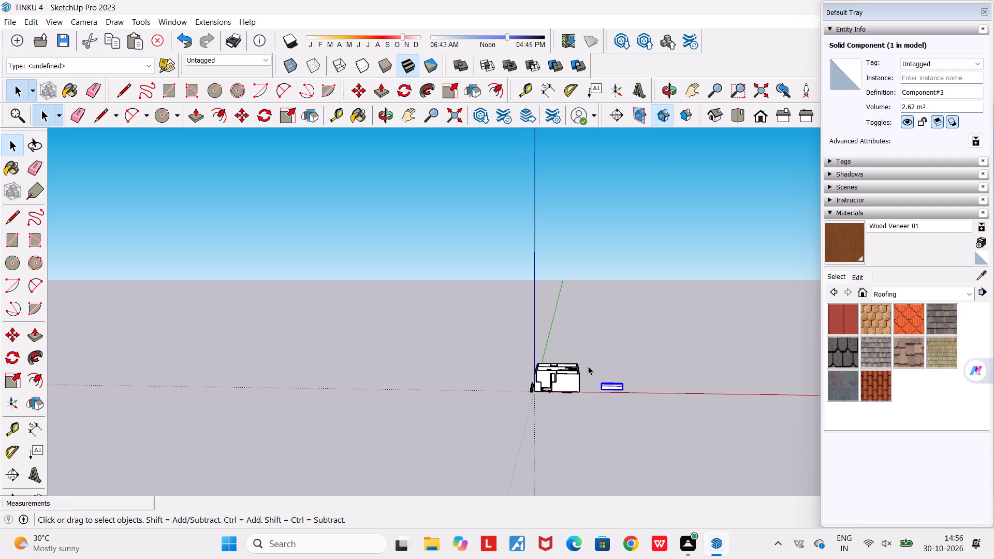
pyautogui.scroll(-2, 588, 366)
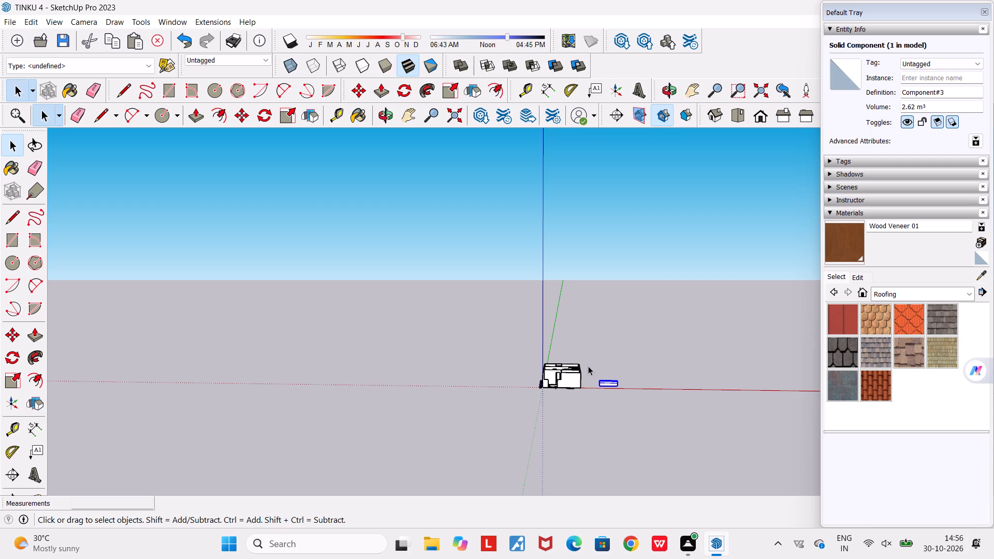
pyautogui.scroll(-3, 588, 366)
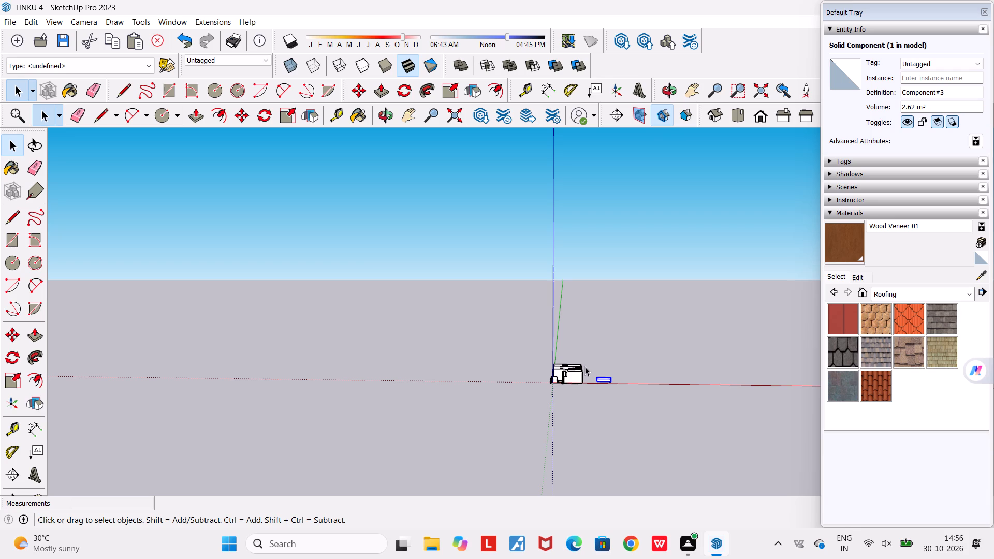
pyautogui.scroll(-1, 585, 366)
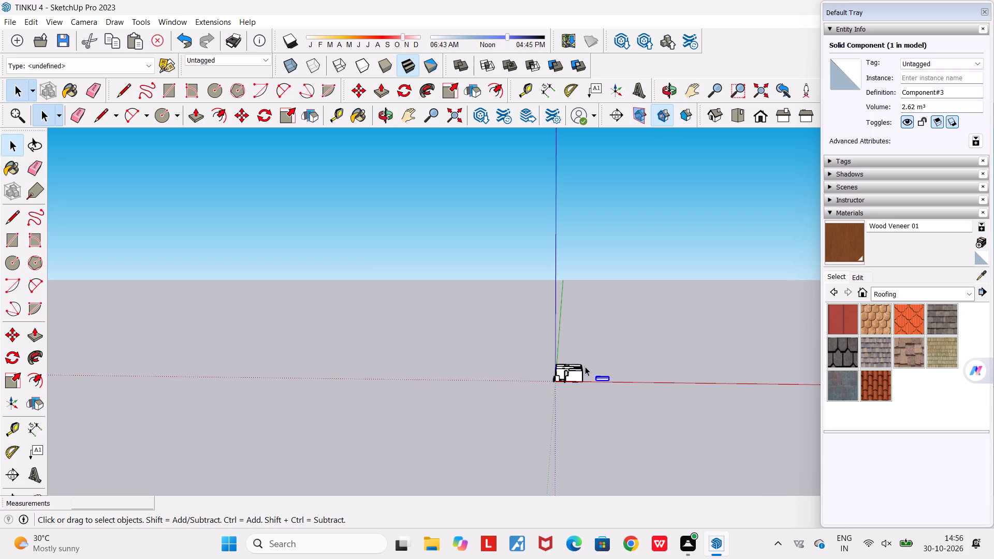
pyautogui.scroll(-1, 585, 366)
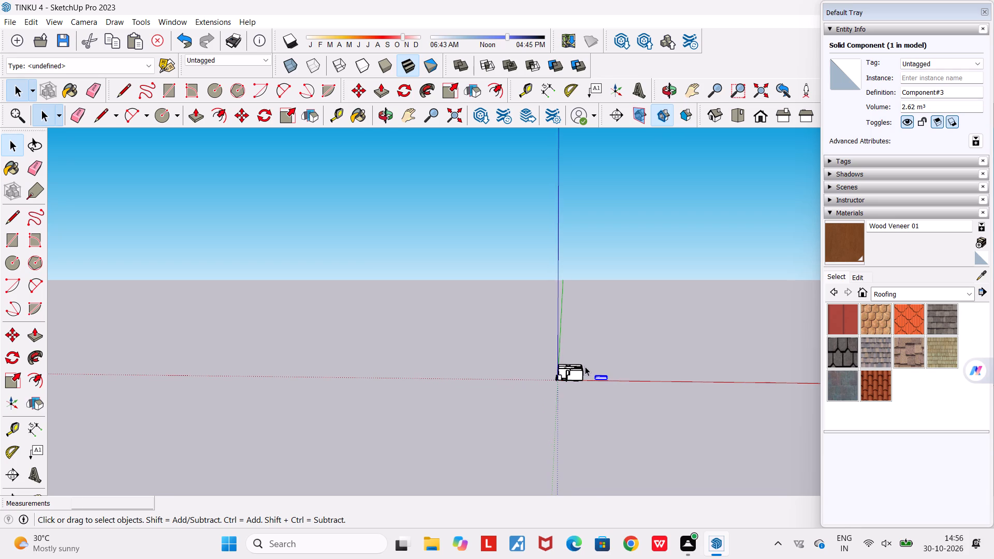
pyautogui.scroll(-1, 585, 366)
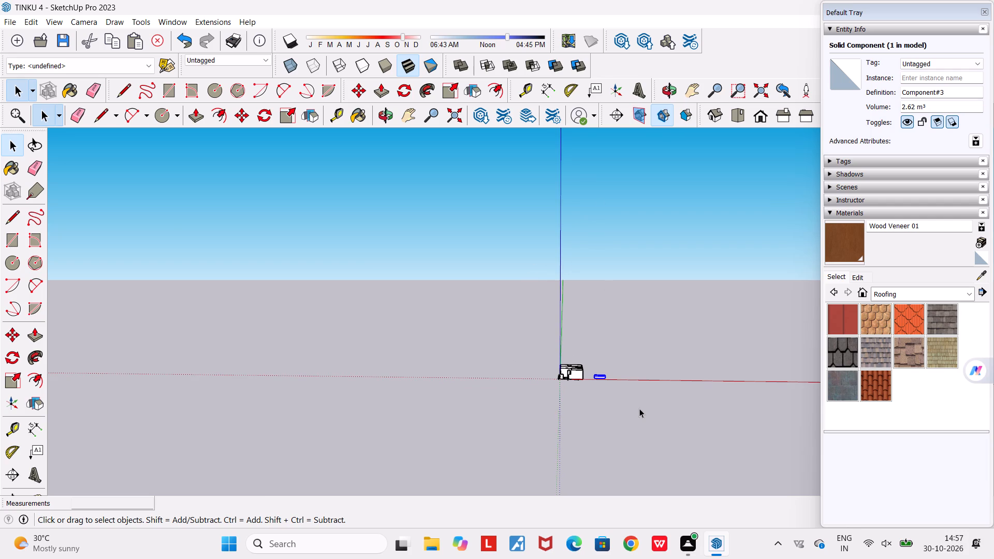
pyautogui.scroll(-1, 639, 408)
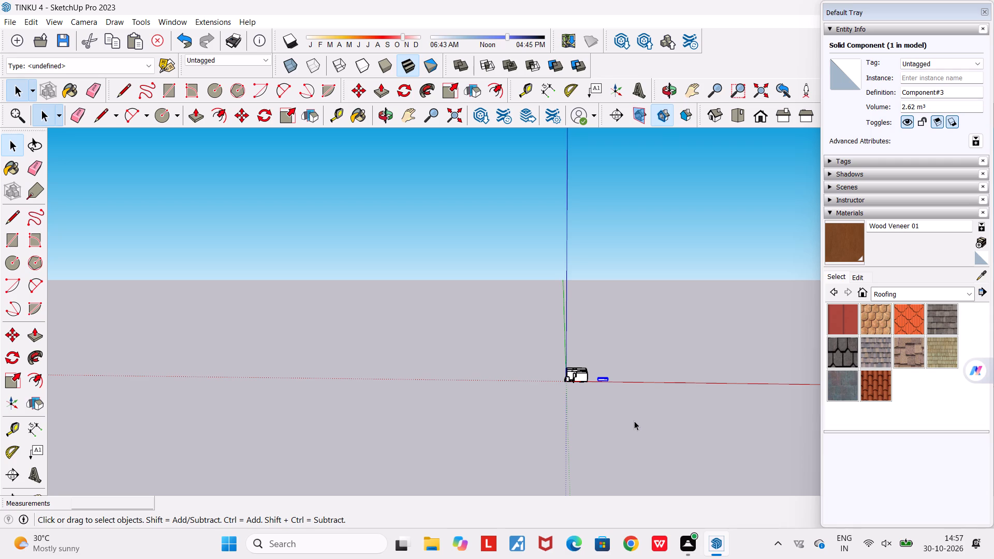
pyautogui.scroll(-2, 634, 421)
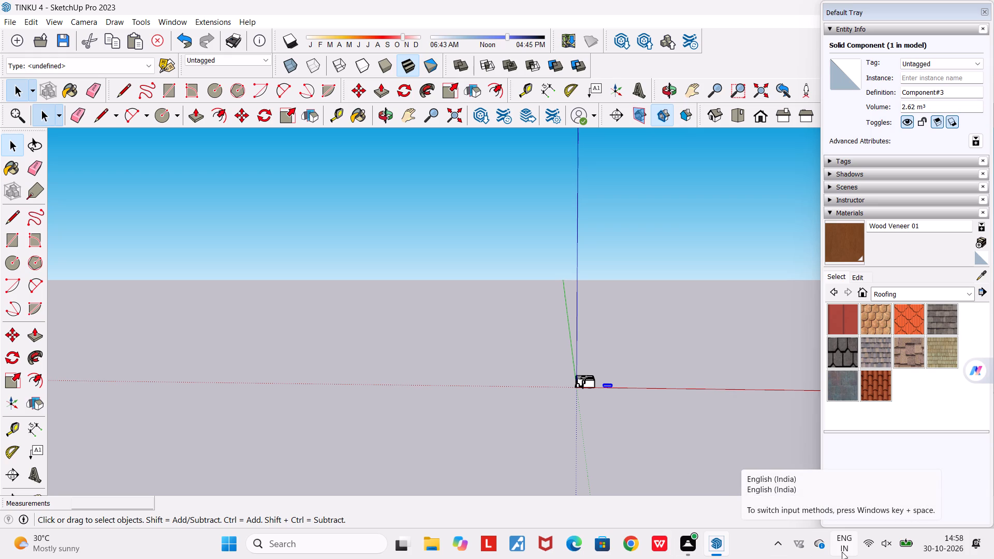
# Examine the round-topped component and its position beside the house from above and close up.
pyautogui.moveTo(623, 427); pyautogui.dragTo(487, 421, button='middle')
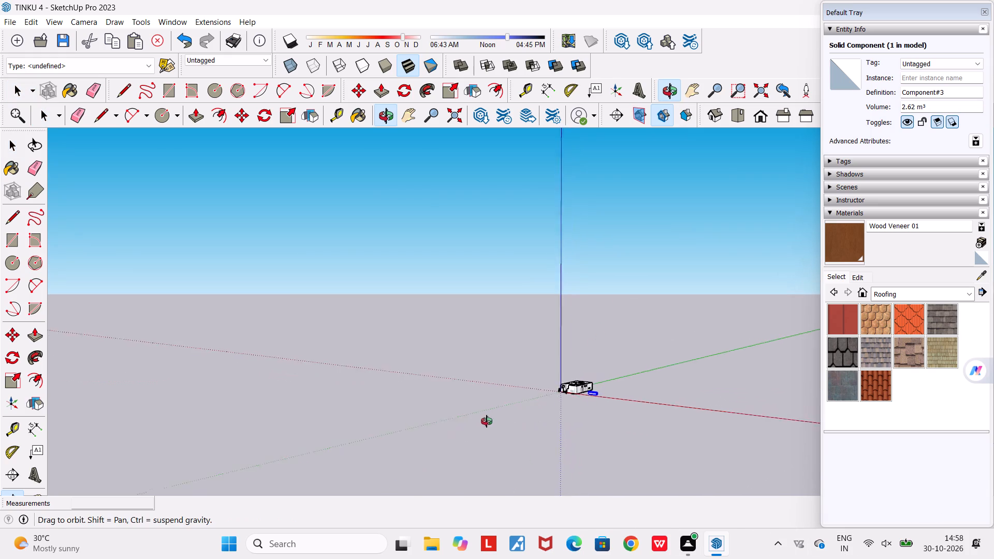
pyautogui.moveTo(487, 421); pyautogui.dragTo(527, 489, button='middle')
pyautogui.scroll(16, 609, 405)
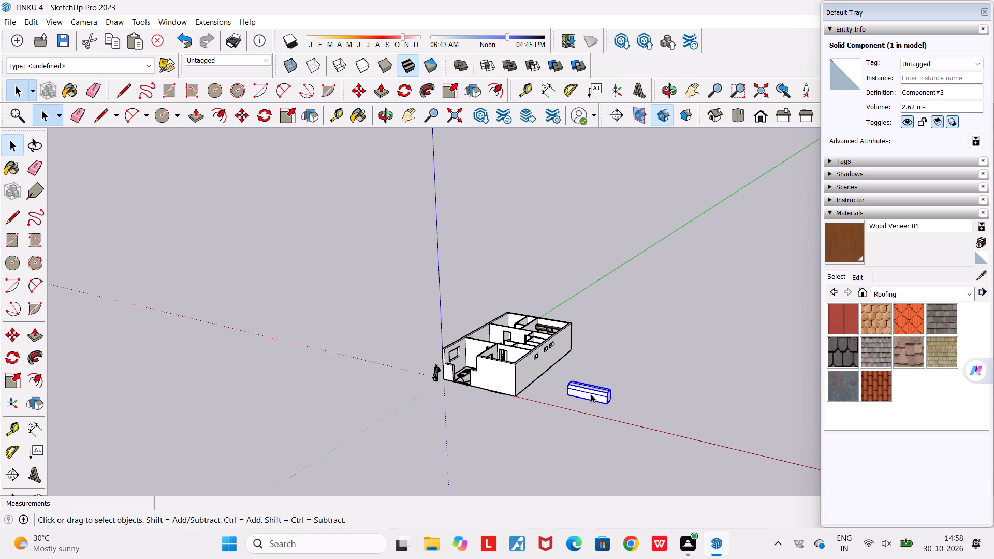
pyautogui.moveTo(577, 414); pyautogui.dragTo(591, 502, button='middle')
pyautogui.scroll(5, 587, 425)
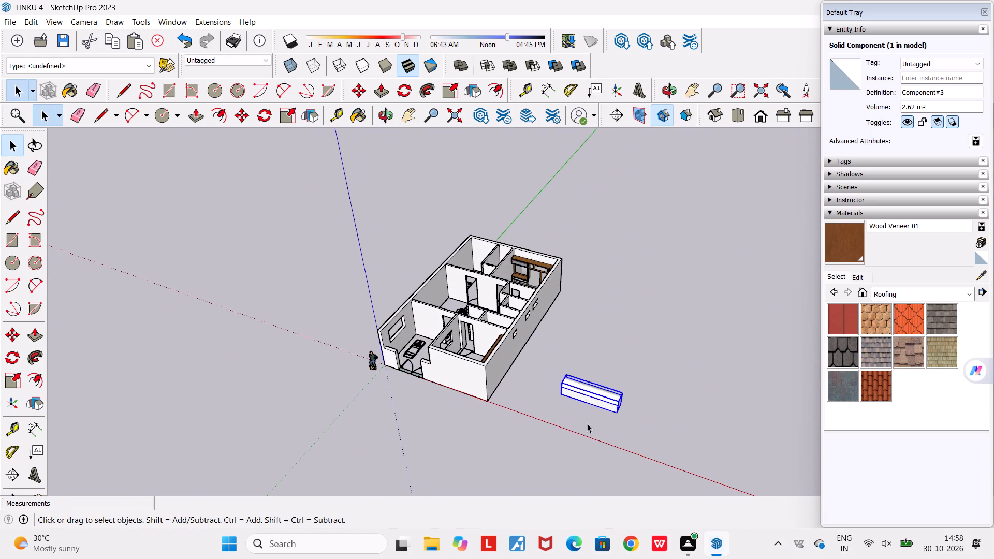
pyautogui.scroll(5, 587, 423)
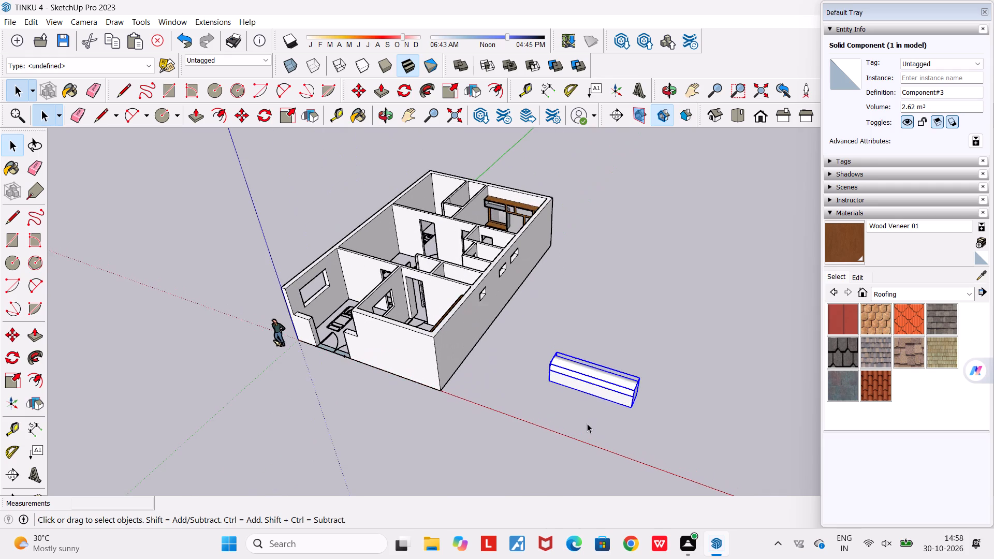
pyautogui.moveTo(590, 424); pyautogui.dragTo(719, 445, button='middle')
pyautogui.scroll(3, 700, 375)
pyautogui.moveTo(678, 362); pyautogui.dragTo(610, 355, button='middle')
pyautogui.scroll(4, 624, 363)
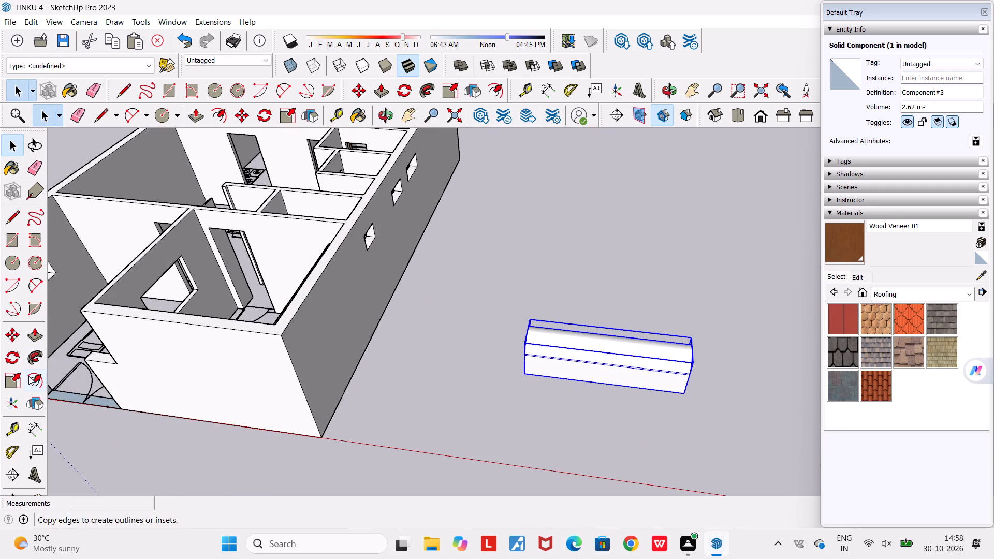
# Scale the round-topped component beside the house to about 0.78 along its length, and slightly reduce its height.
pyautogui.click(18, 373)
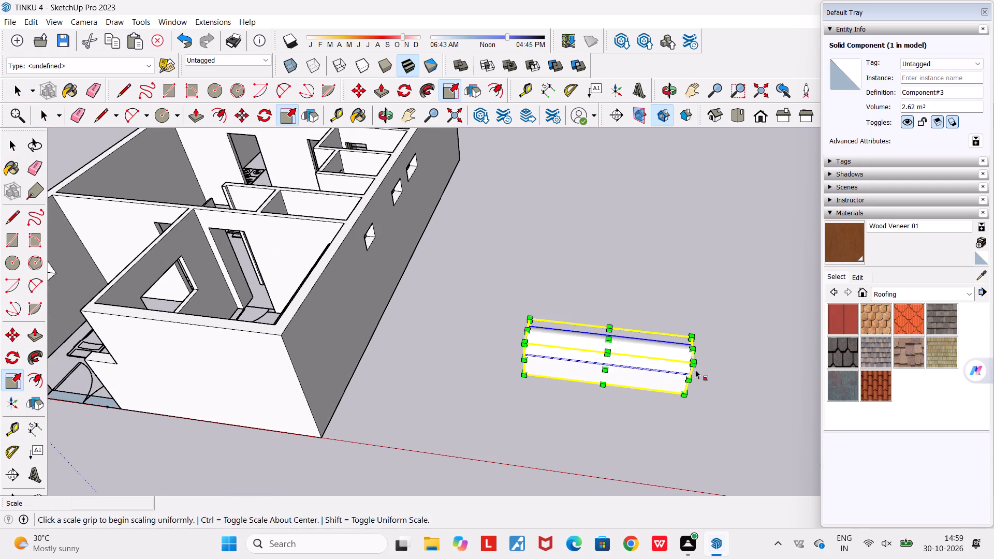
pyautogui.moveTo(695, 372); pyautogui.dragTo(641, 352, button='middle')
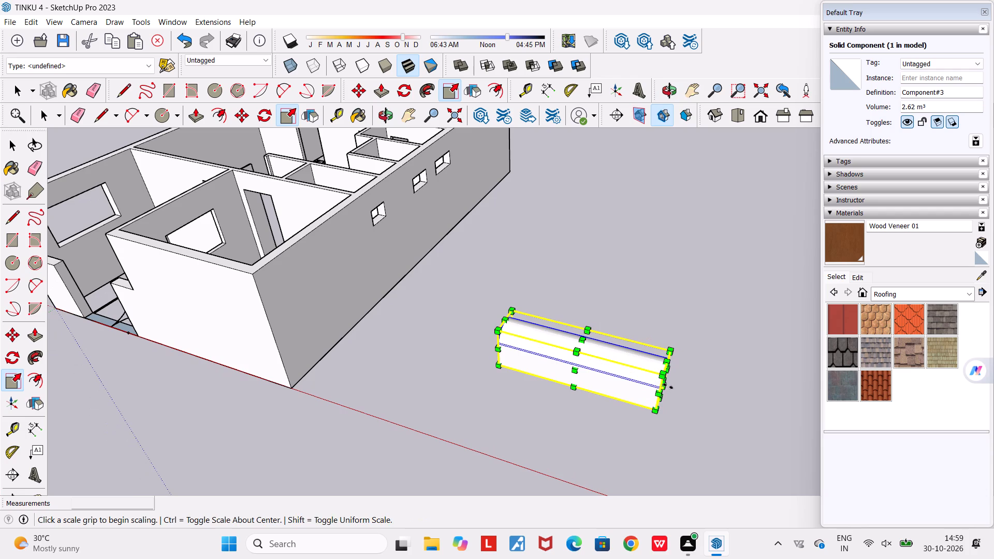
pyautogui.click(664, 385)
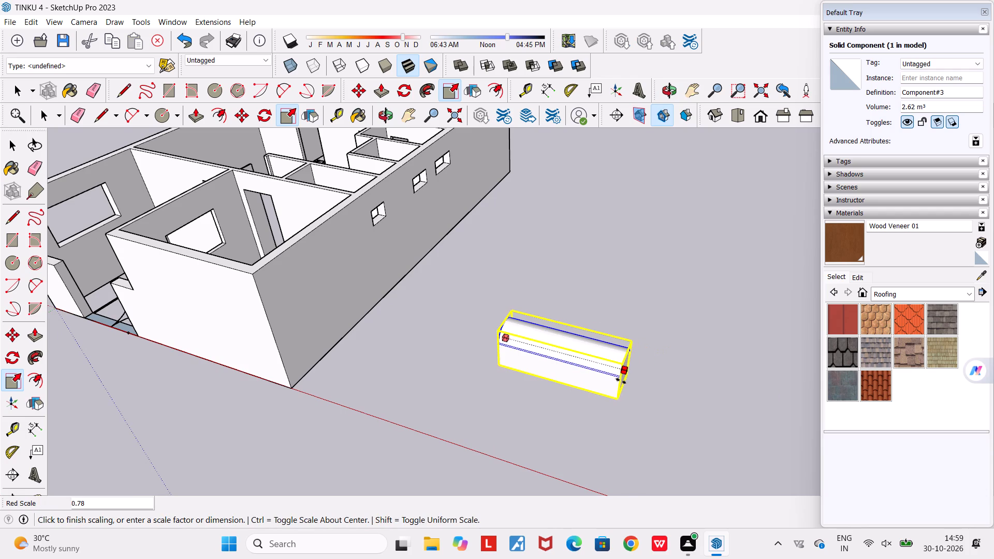
pyautogui.click(621, 381)
pyautogui.scroll(2, 543, 363)
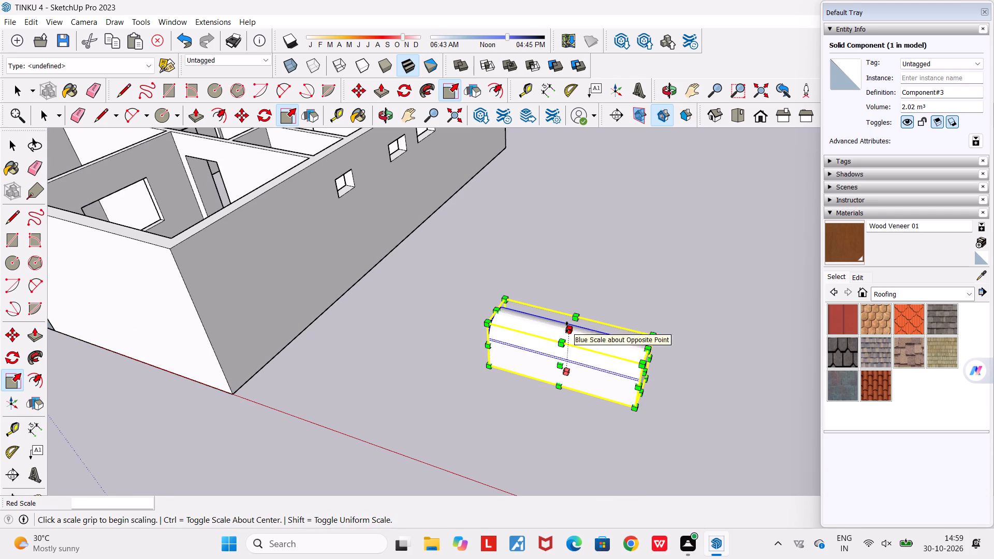
pyautogui.click(567, 327)
pyautogui.click(567, 335)
# Shorten the round-topped component further from its end nearest the house, and lower its height a little more.
pyautogui.moveTo(531, 343); pyautogui.dragTo(613, 344, button='middle')
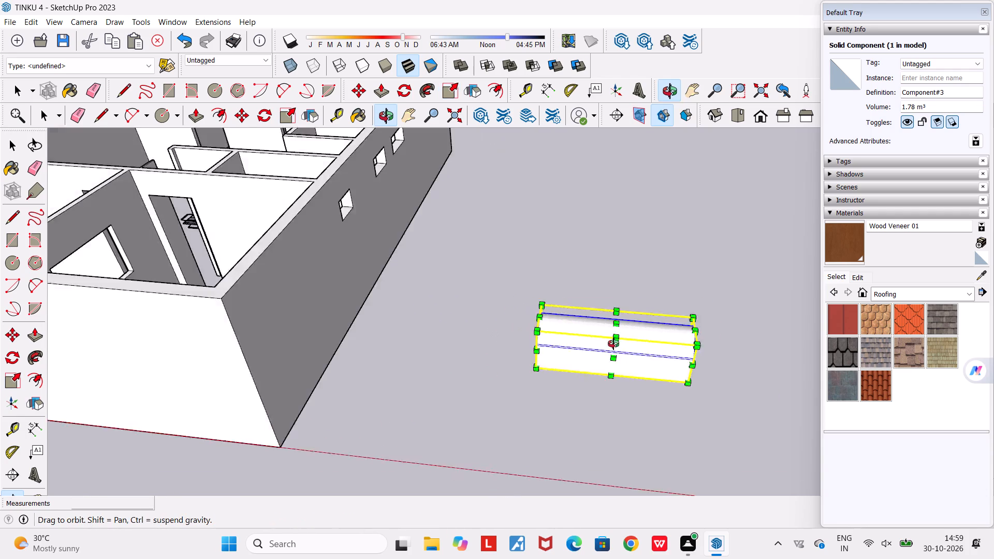
pyautogui.moveTo(613, 344); pyautogui.dragTo(653, 337, button='middle')
pyautogui.scroll(2, 573, 333)
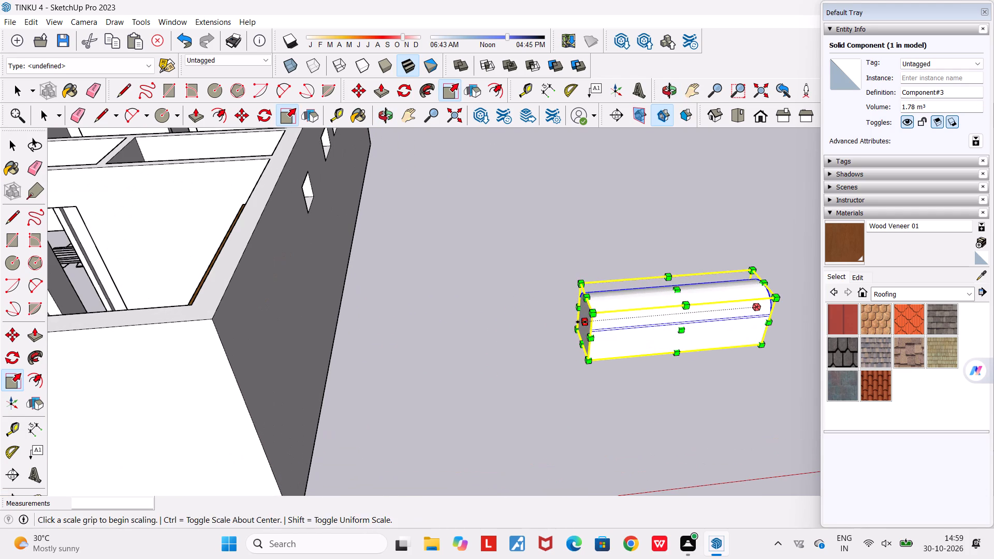
pyautogui.click(583, 321)
pyautogui.click(613, 319)
pyautogui.moveTo(736, 354); pyautogui.dragTo(615, 330, button='middle')
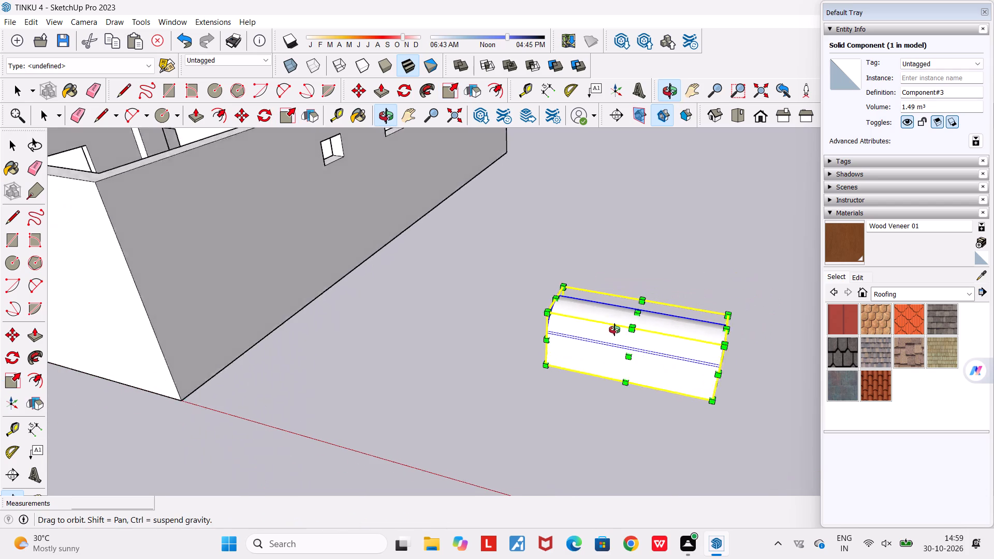
pyautogui.moveTo(615, 330); pyautogui.dragTo(604, 325, button='middle')
pyautogui.scroll(3, 691, 362)
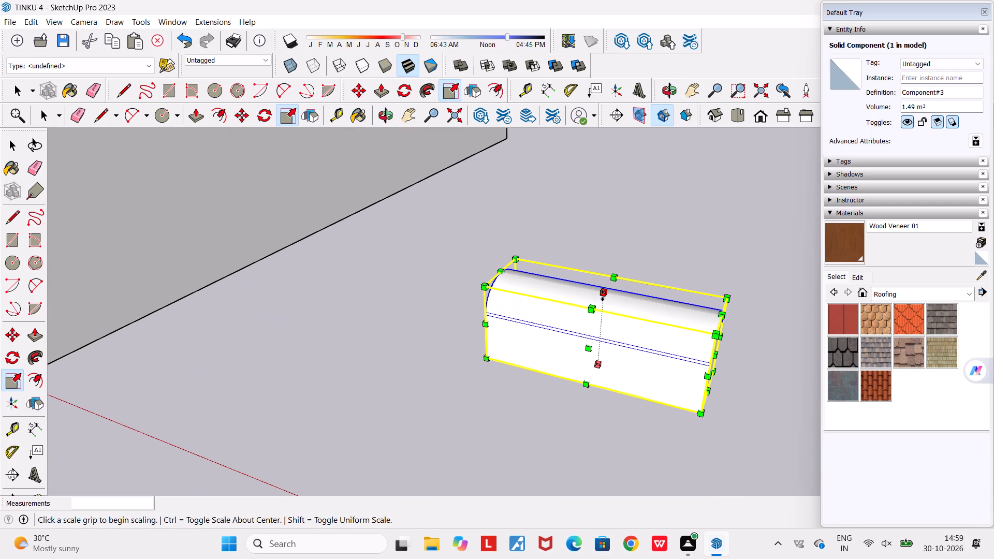
pyautogui.click(603, 295)
pyautogui.click(609, 307)
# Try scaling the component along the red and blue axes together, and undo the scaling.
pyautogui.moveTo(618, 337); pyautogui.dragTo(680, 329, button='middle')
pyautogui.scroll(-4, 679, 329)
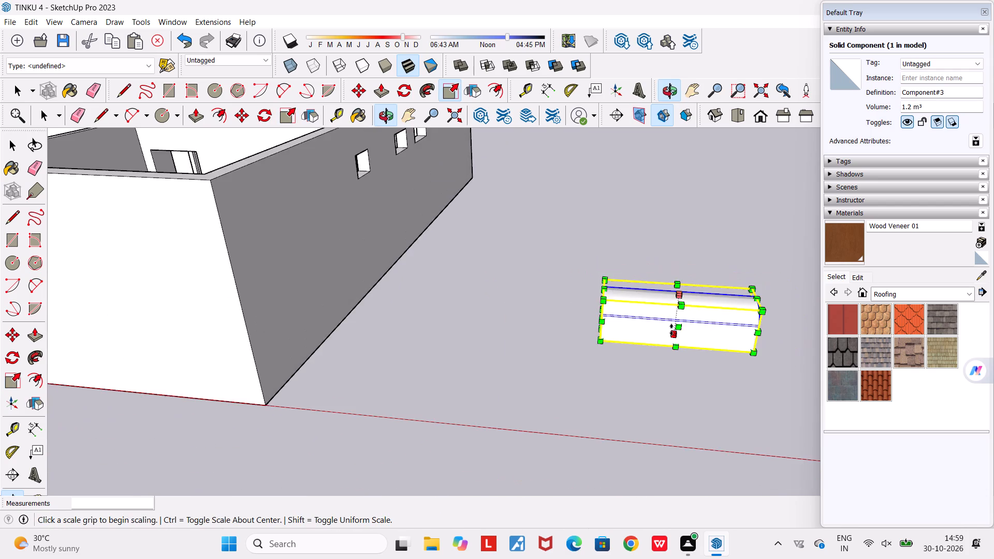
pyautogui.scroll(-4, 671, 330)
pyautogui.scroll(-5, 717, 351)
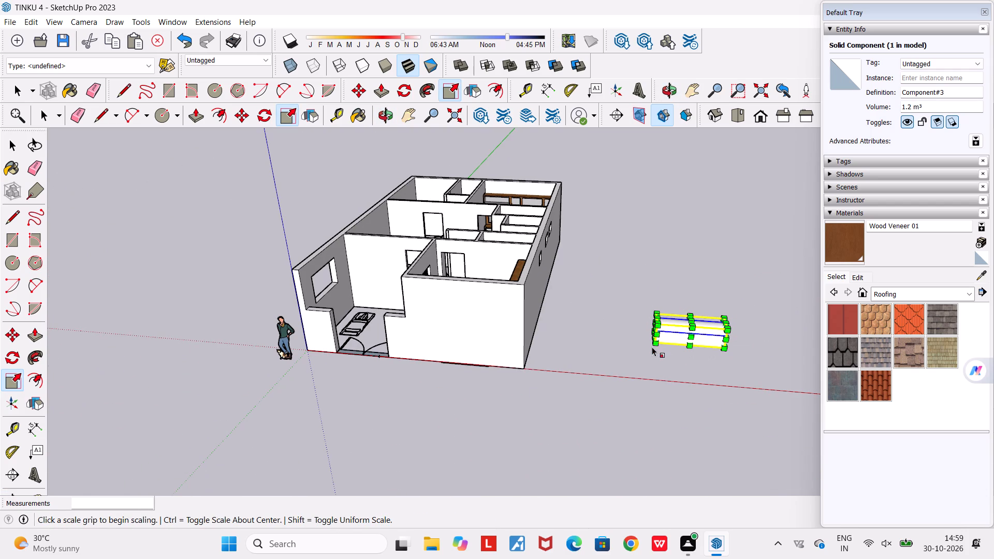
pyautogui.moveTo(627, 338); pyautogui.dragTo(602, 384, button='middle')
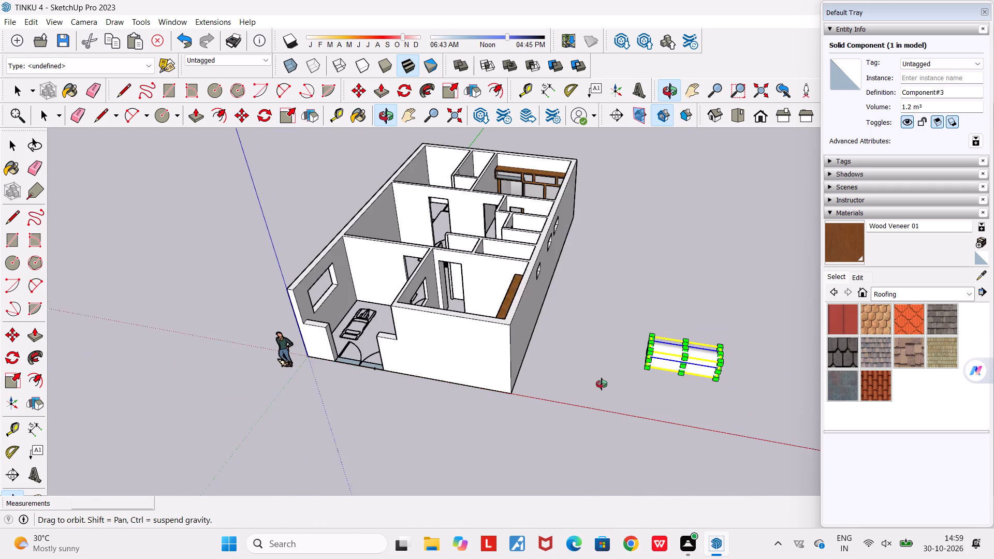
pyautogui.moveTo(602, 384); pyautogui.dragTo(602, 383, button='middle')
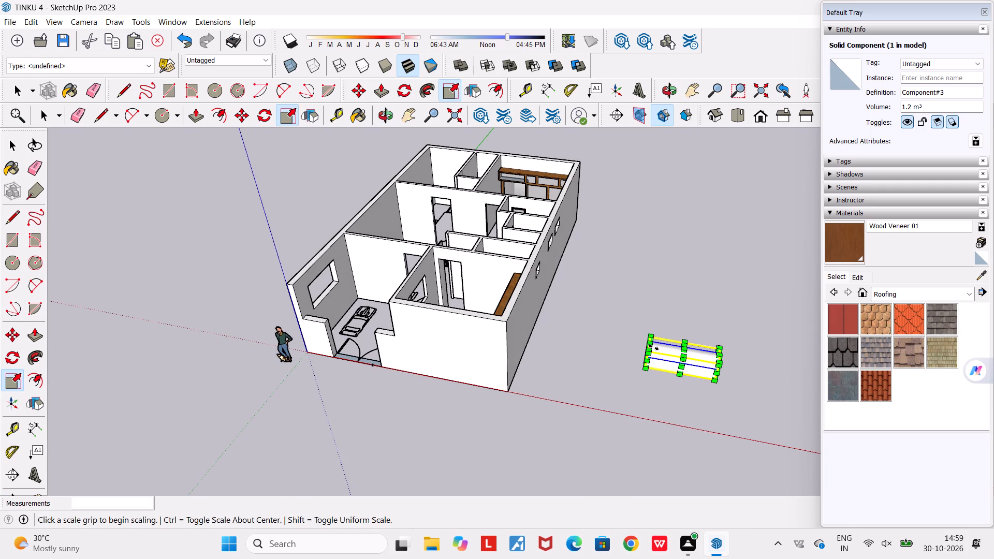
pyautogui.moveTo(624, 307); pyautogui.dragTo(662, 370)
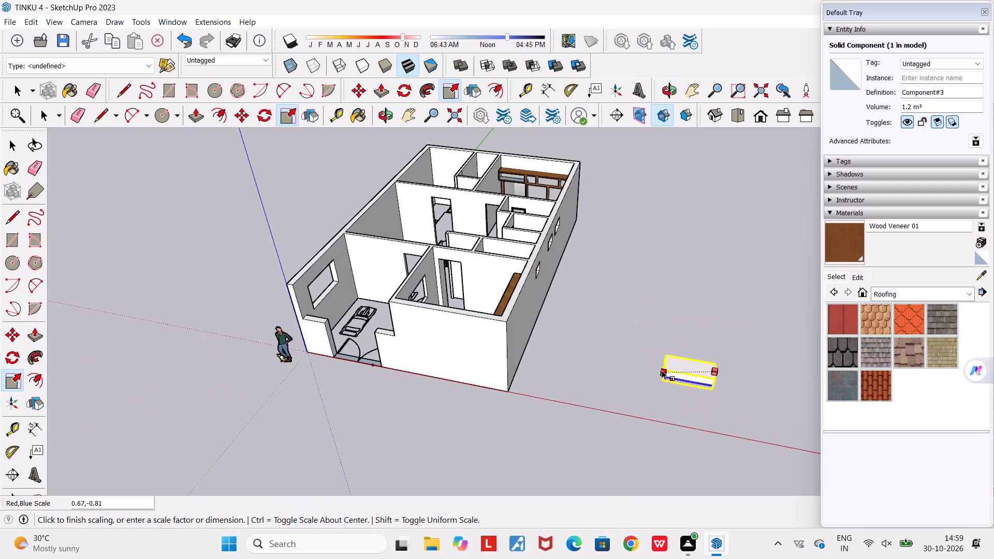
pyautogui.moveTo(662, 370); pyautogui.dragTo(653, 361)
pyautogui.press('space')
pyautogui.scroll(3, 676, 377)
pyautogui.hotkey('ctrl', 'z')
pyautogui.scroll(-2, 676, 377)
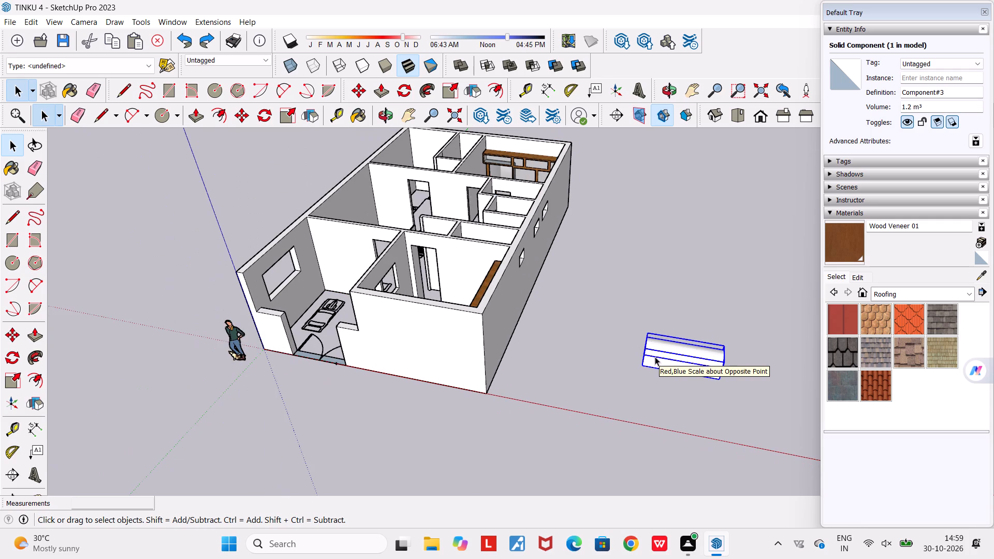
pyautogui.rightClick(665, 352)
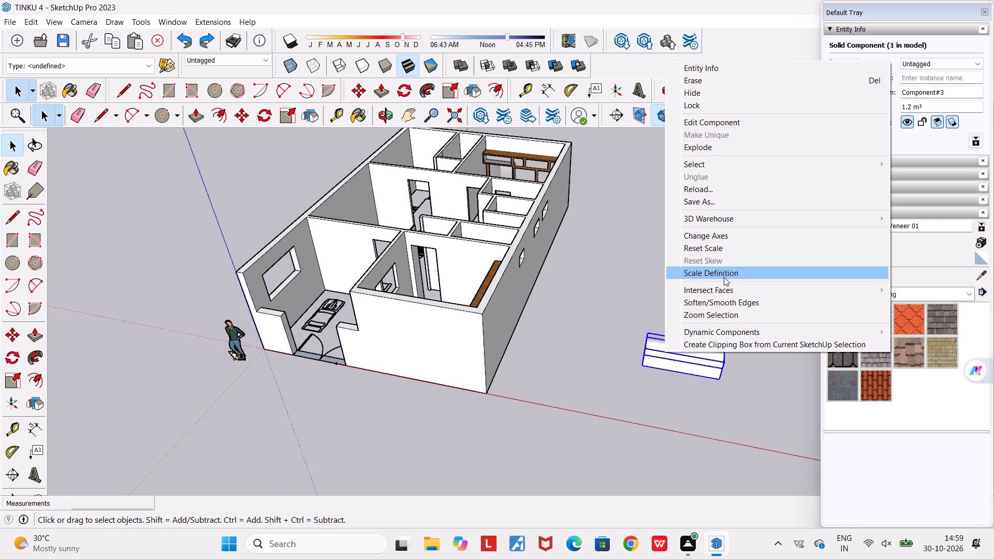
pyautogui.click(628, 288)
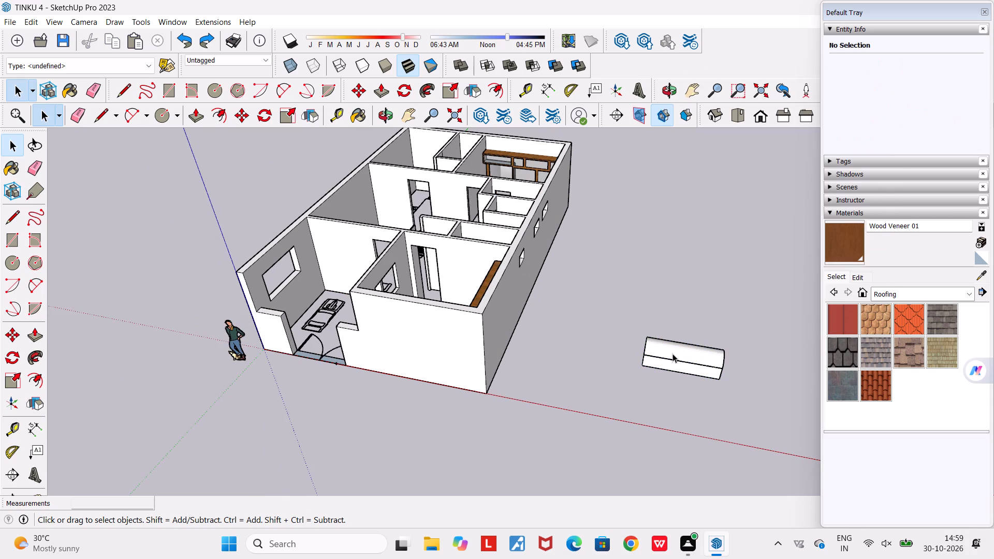
# Move the round-topped component about 3.1 m by its bottom corner, placing it outside near the house's long windowed side wall.
pyautogui.click(674, 357)
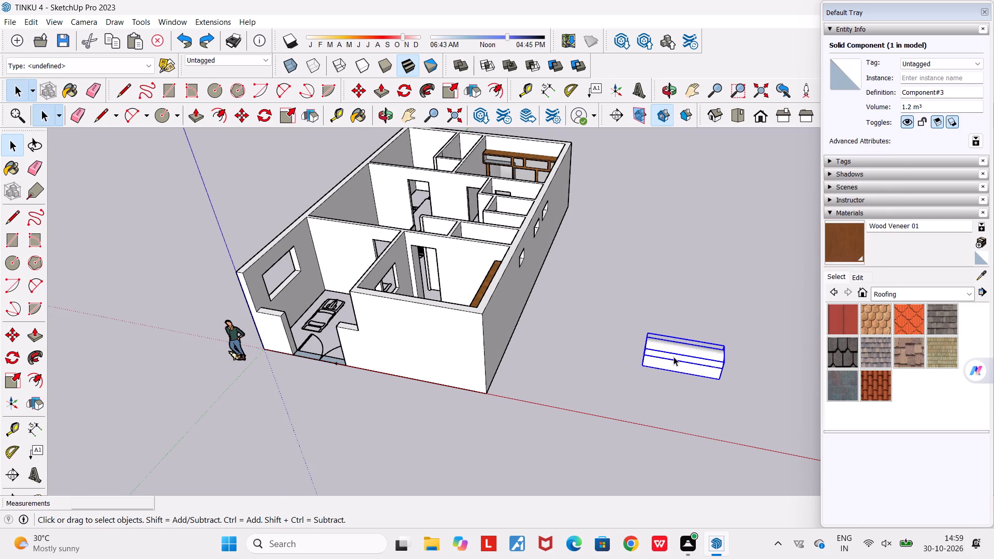
pyautogui.press('m')
pyautogui.click(720, 382)
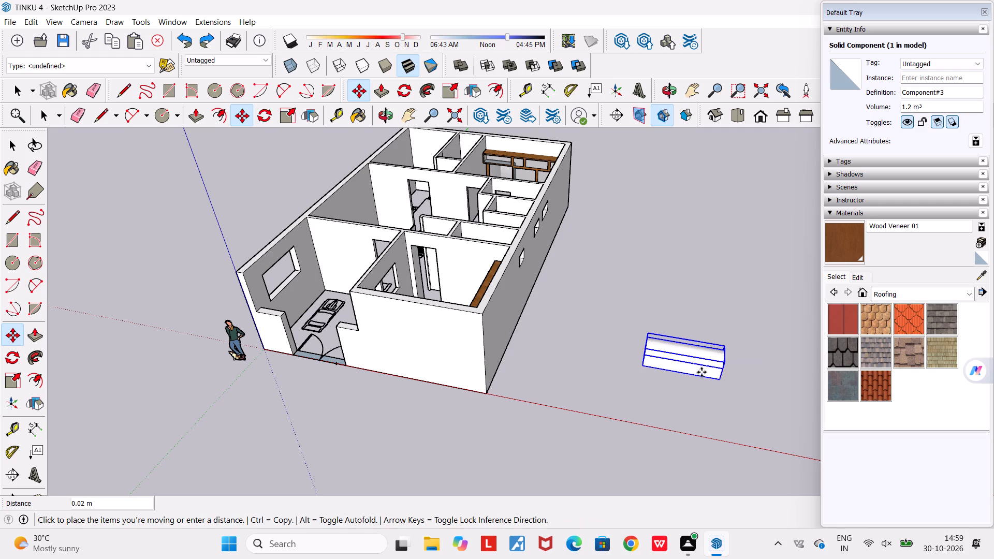
pyautogui.scroll(8, 496, 286)
pyautogui.moveTo(488, 279); pyautogui.dragTo(651, 289, button='middle')
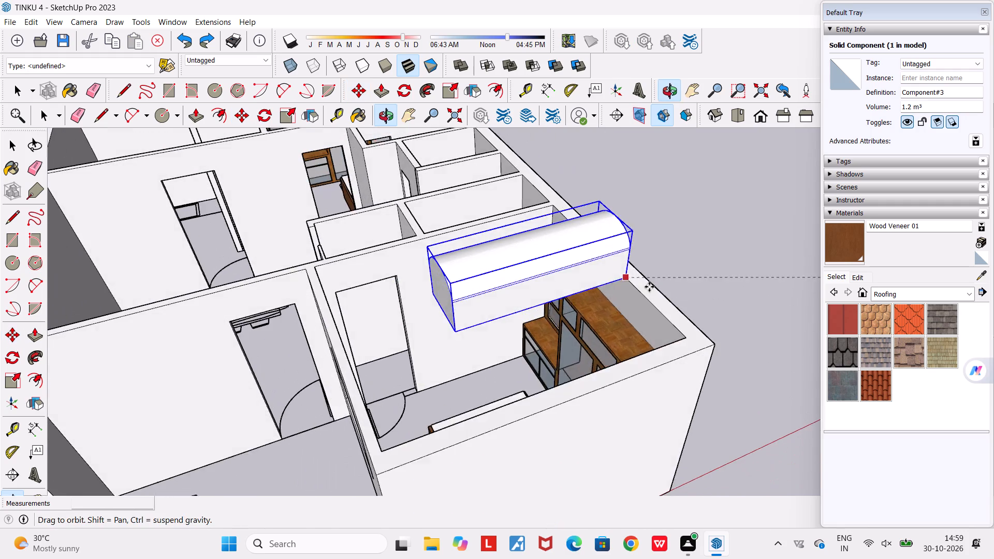
pyautogui.scroll(12, 553, 267)
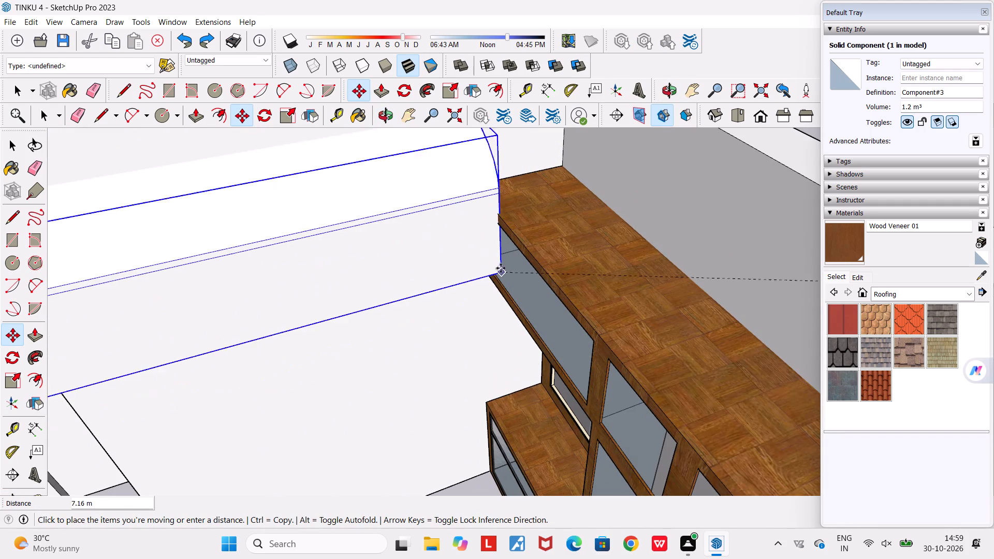
pyautogui.middleClick(519, 273)
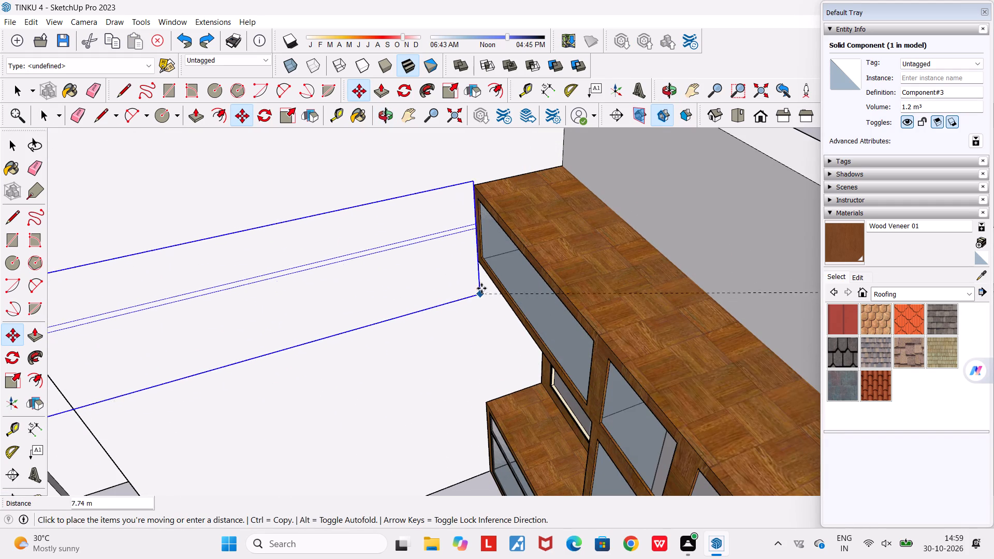
pyautogui.scroll(-5, 675, 346)
pyautogui.moveTo(671, 345); pyautogui.dragTo(486, 307, button='middle')
pyautogui.scroll(-5, 487, 306)
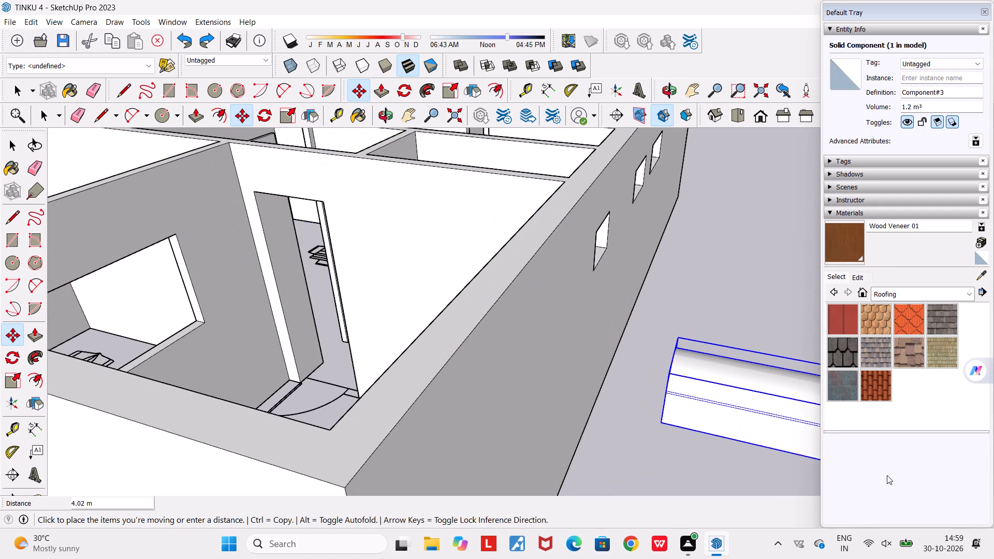
pyautogui.click(839, 478)
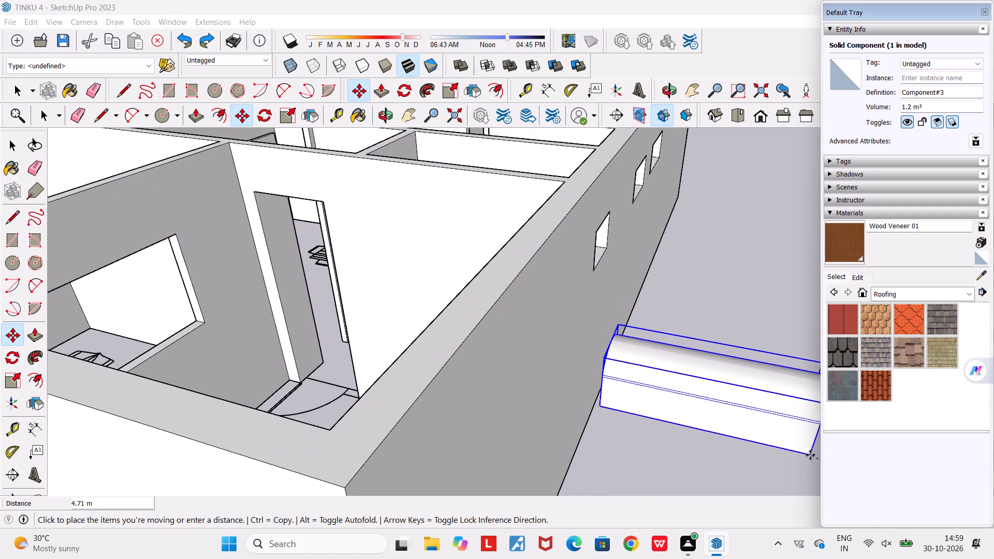
pyautogui.scroll(-10, 807, 452)
pyautogui.click(826, 446)
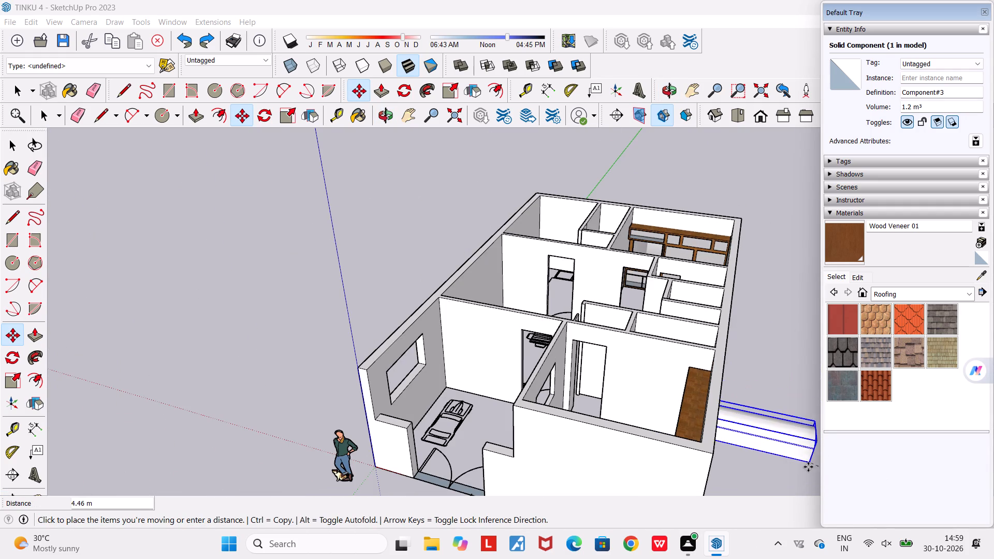
pyautogui.moveTo(799, 461); pyautogui.dragTo(692, 362, button='middle')
pyautogui.scroll(-4, 692, 362)
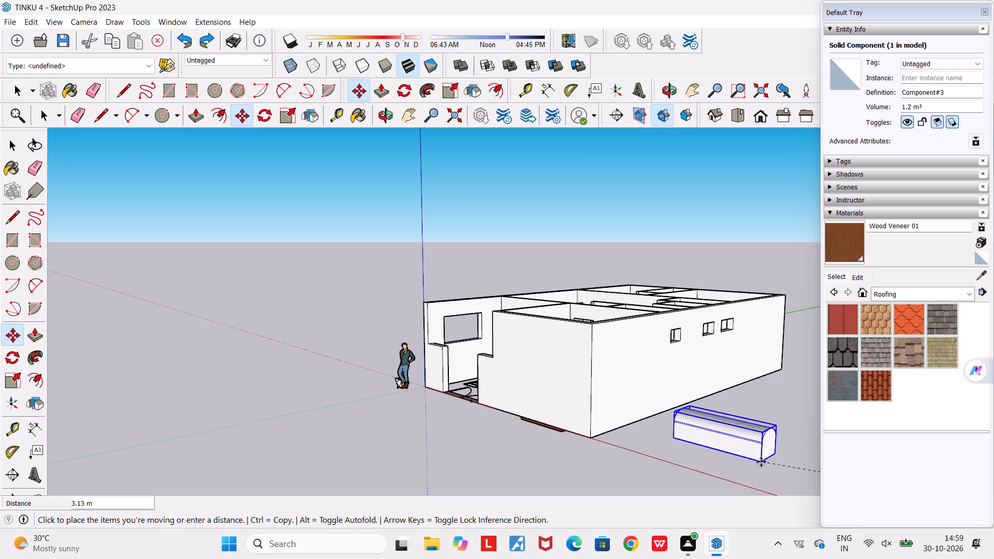
pyautogui.click(759, 458)
# Browse the Synthetic Surfaces, Patterns, Brick, Cladding and Siding, and carpet and fabric material collections for a finish for the round-topped component.
pyautogui.scroll(1, 754, 432)
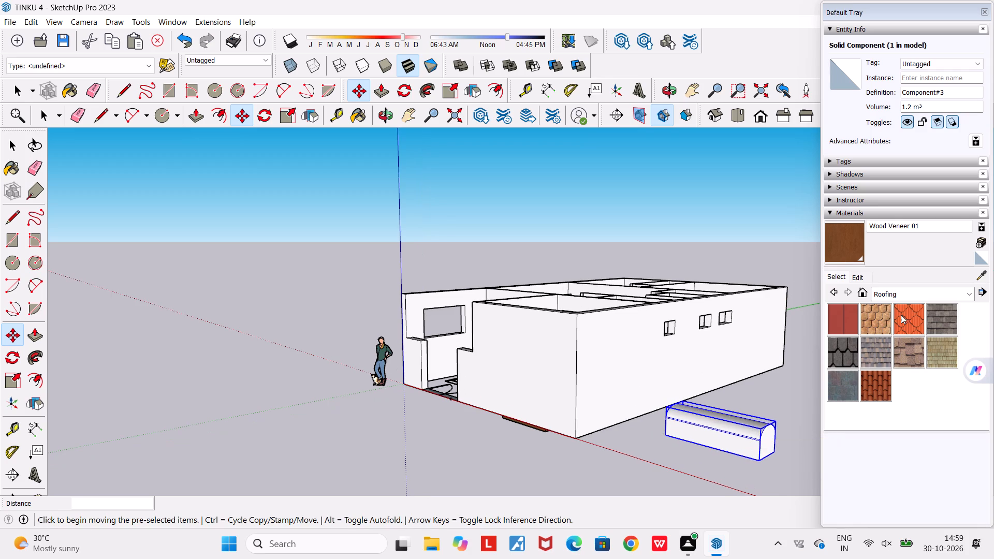
pyautogui.click(910, 299)
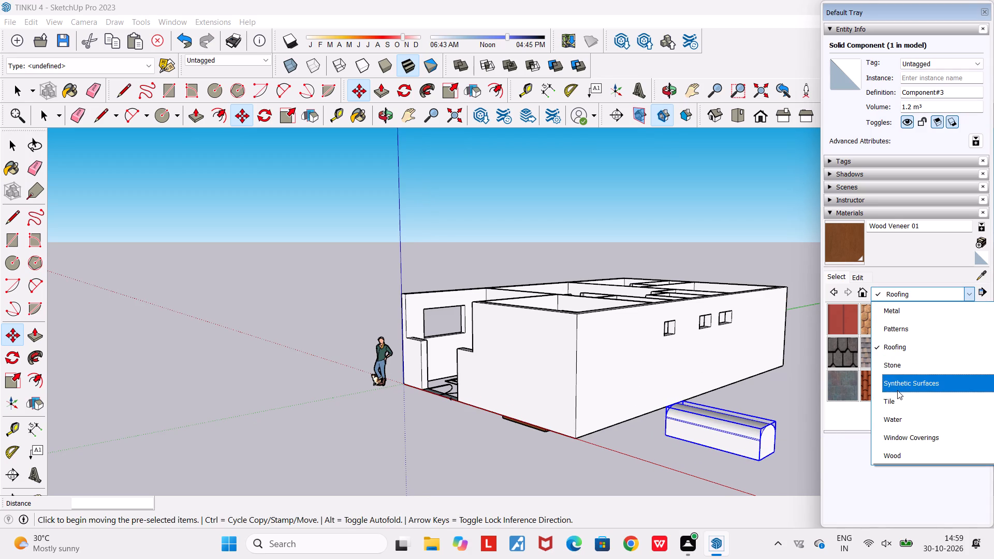
pyautogui.click(897, 390)
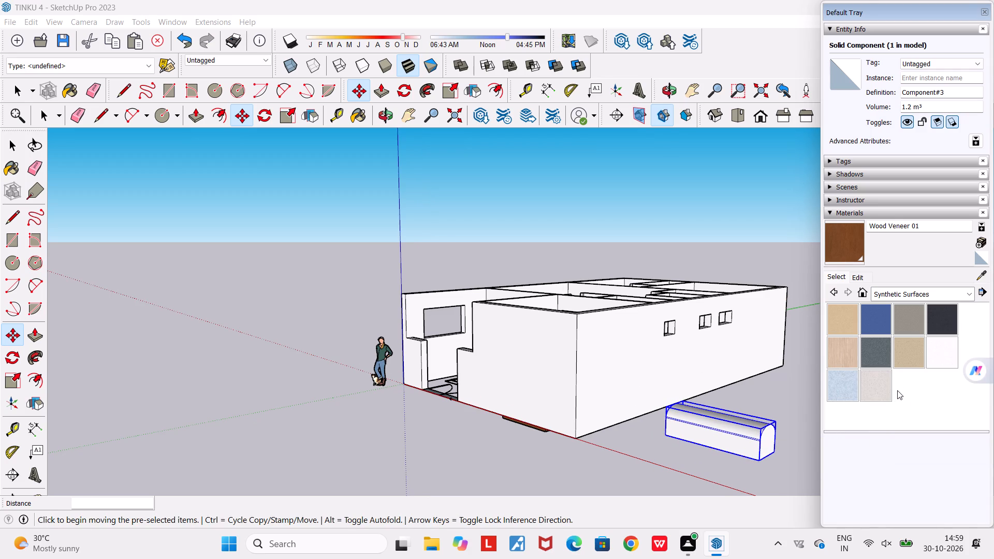
pyautogui.click(919, 297)
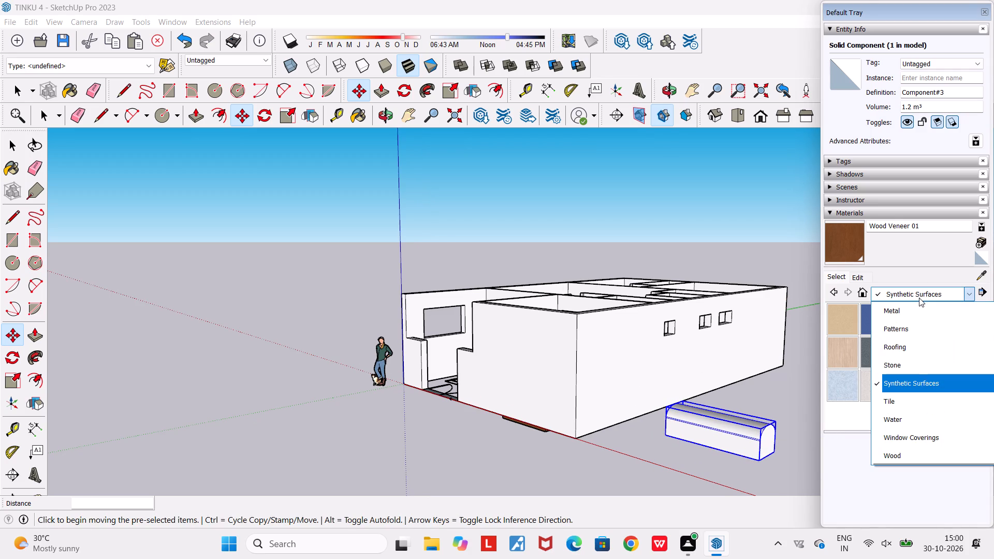
pyautogui.click(912, 329)
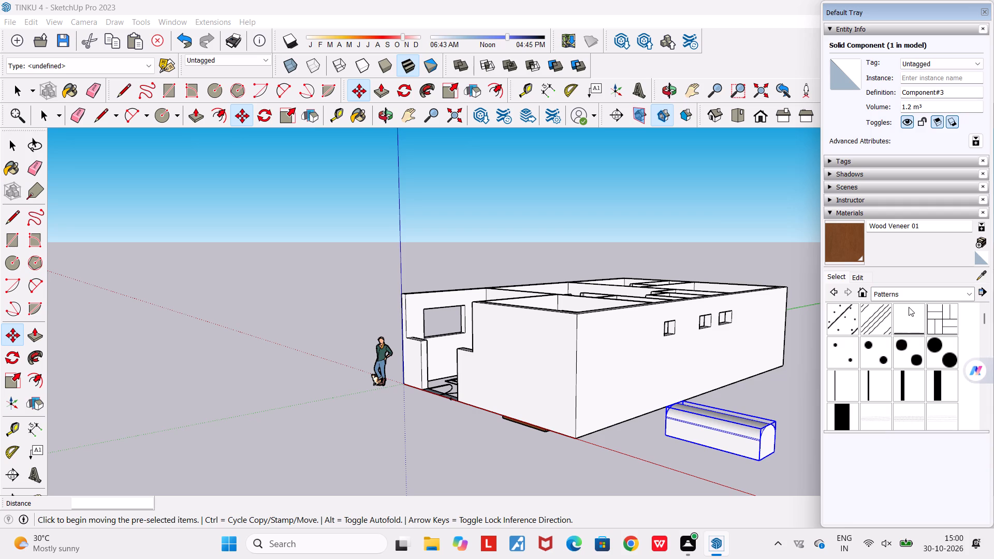
pyautogui.click(915, 296)
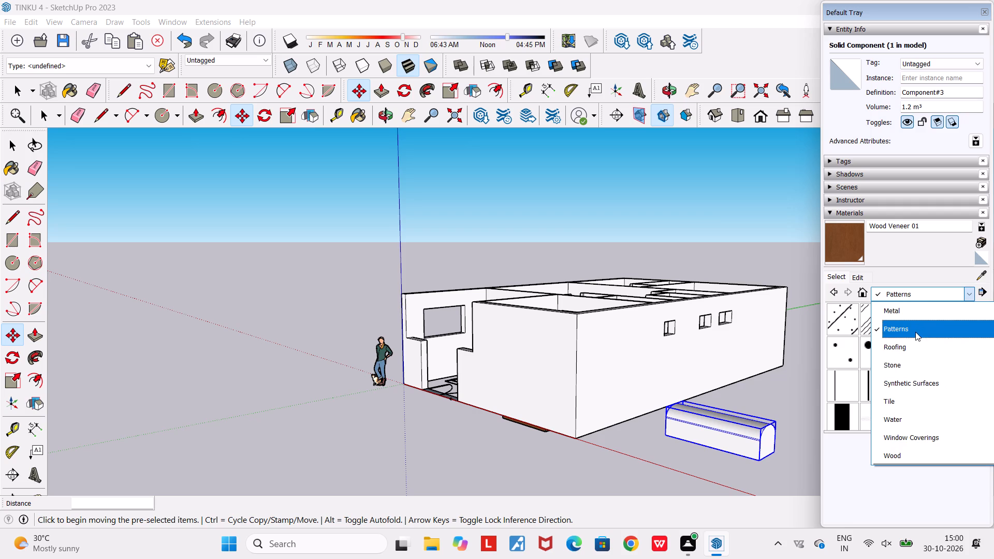
pyautogui.scroll(2, 915, 332)
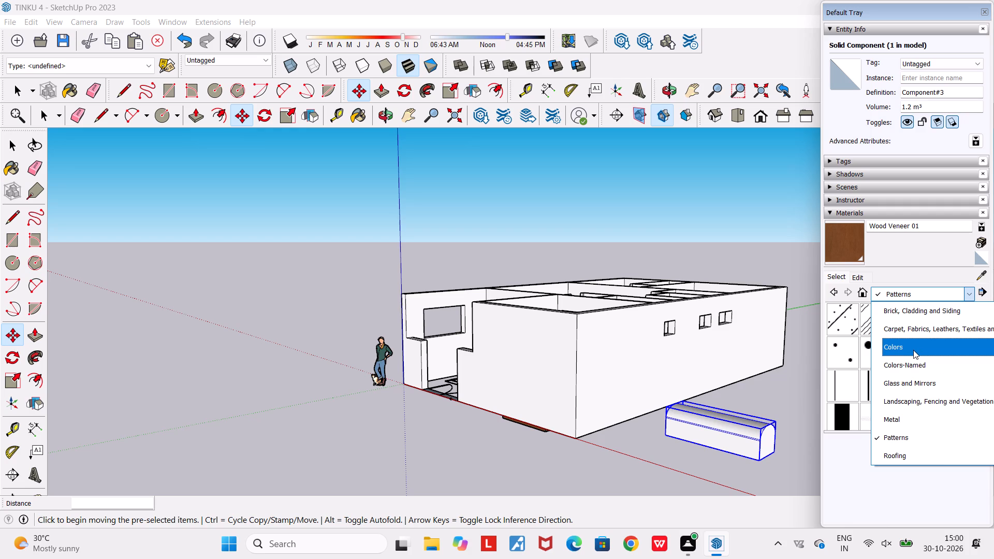
pyautogui.click(923, 311)
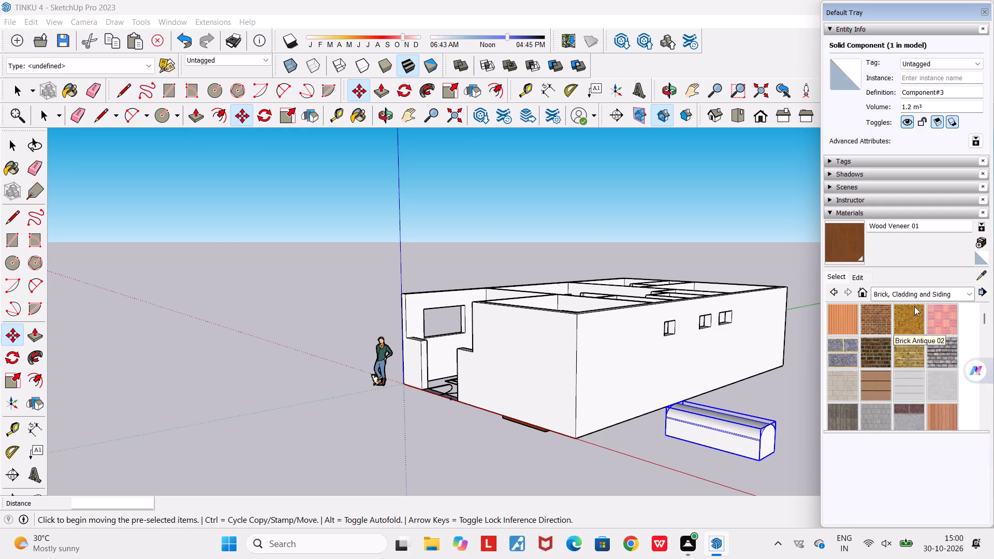
pyautogui.scroll(4, 910, 342)
pyautogui.click(925, 288)
pyautogui.click(925, 325)
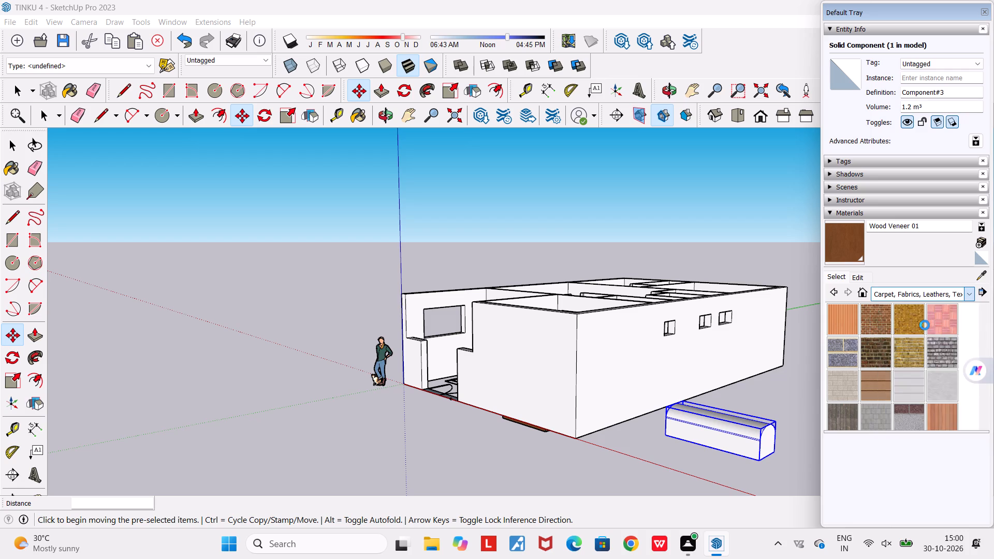
pyautogui.scroll(-1, 925, 325)
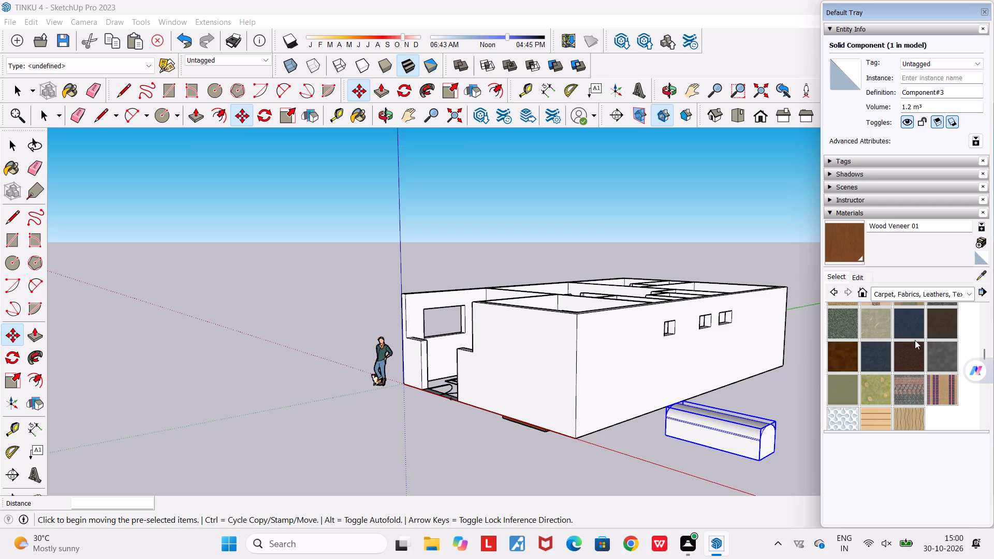
pyautogui.scroll(-3, 915, 340)
pyautogui.scroll(2, 915, 340)
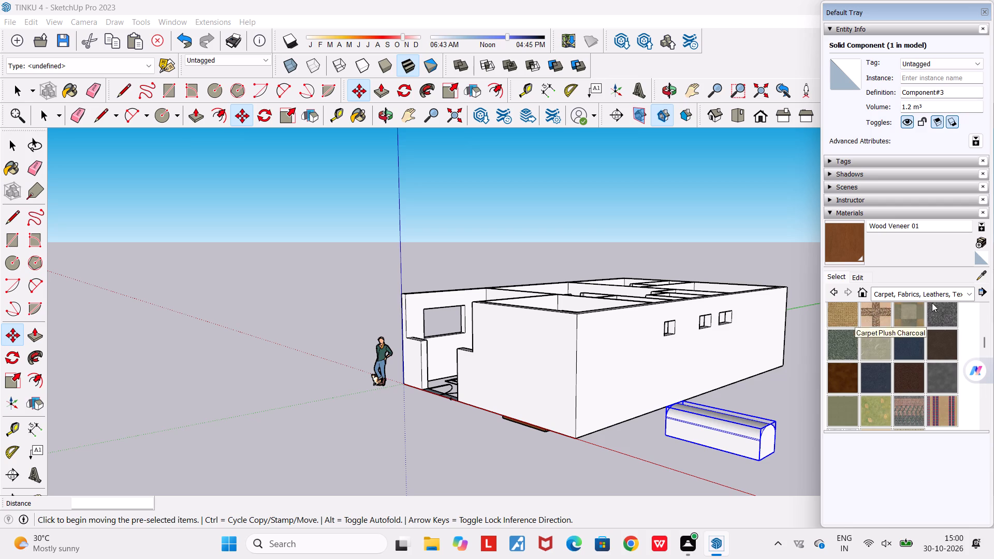
pyautogui.click(938, 296)
pyautogui.scroll(-3, 920, 366)
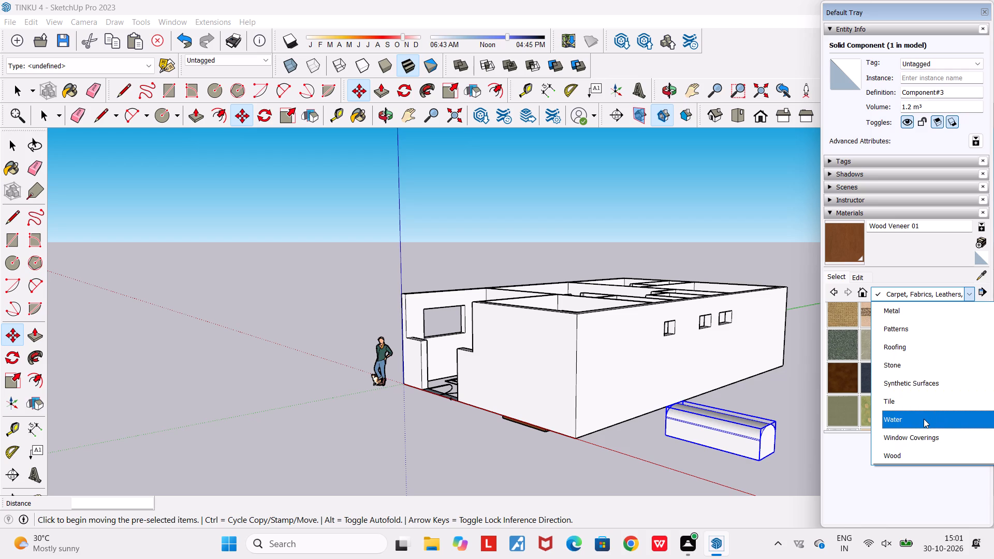
pyautogui.scroll(1, 924, 419)
pyautogui.scroll(-2, 924, 419)
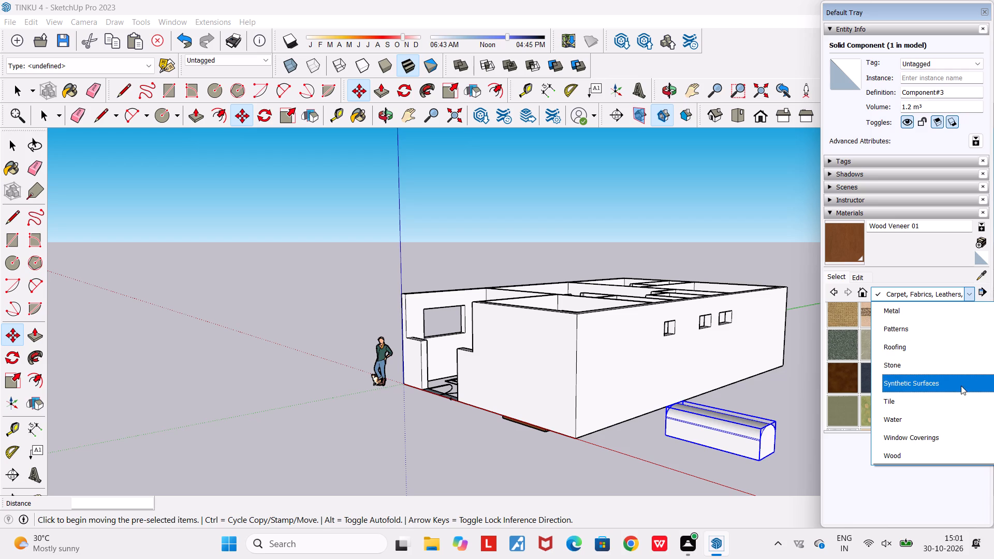
pyautogui.scroll(1, 914, 396)
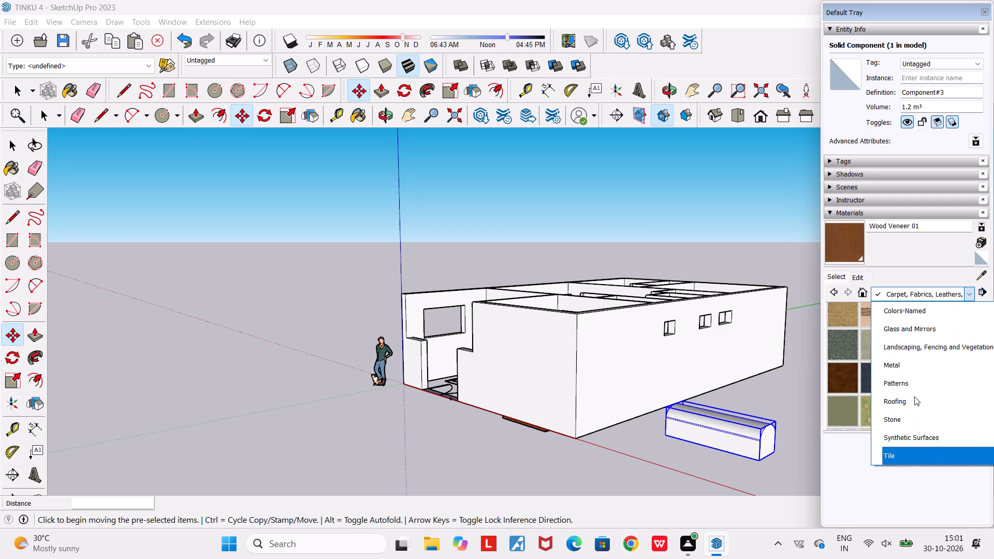
pyautogui.scroll(1, 913, 394)
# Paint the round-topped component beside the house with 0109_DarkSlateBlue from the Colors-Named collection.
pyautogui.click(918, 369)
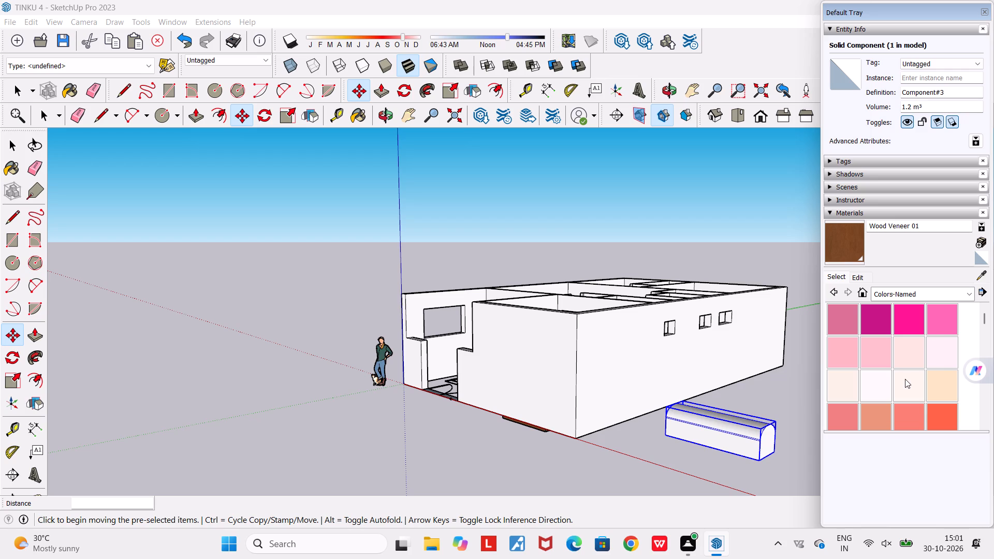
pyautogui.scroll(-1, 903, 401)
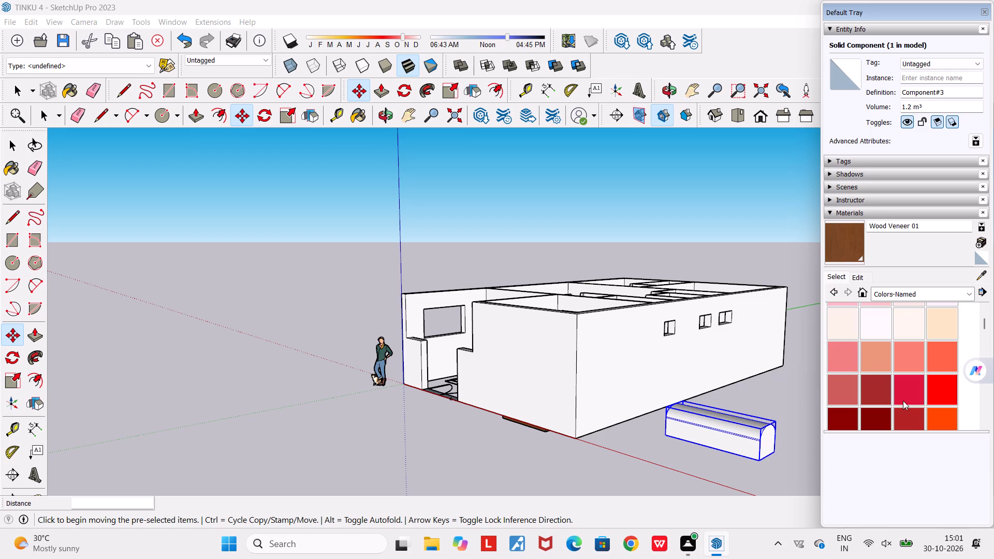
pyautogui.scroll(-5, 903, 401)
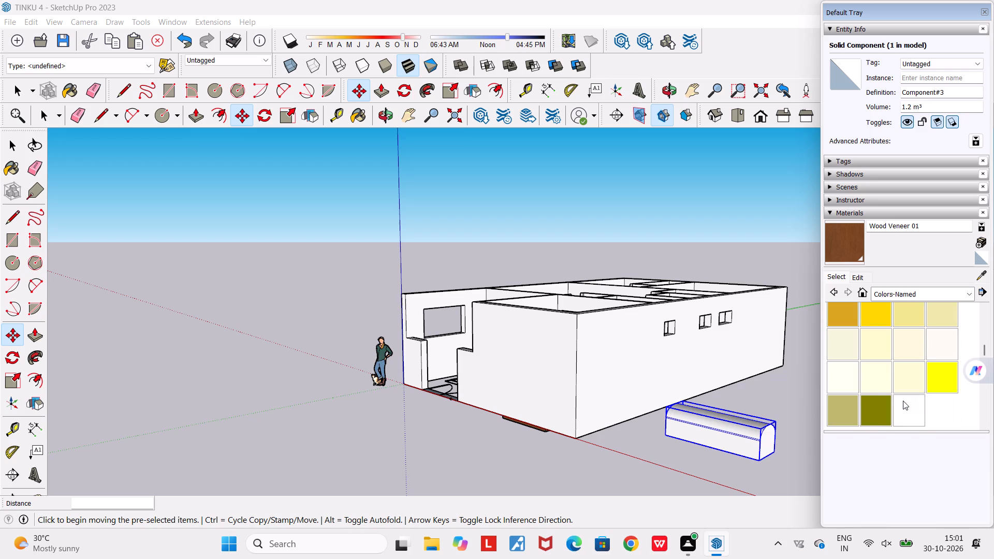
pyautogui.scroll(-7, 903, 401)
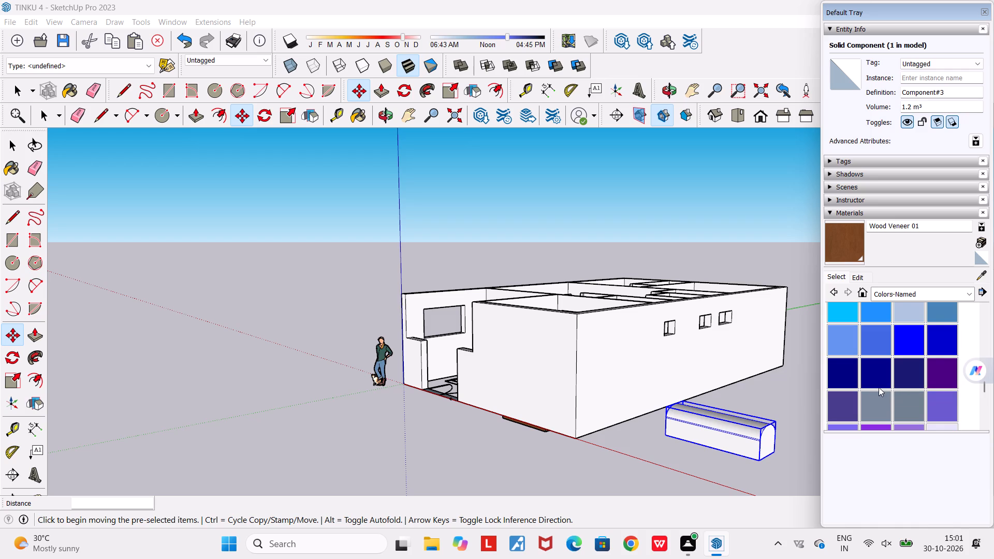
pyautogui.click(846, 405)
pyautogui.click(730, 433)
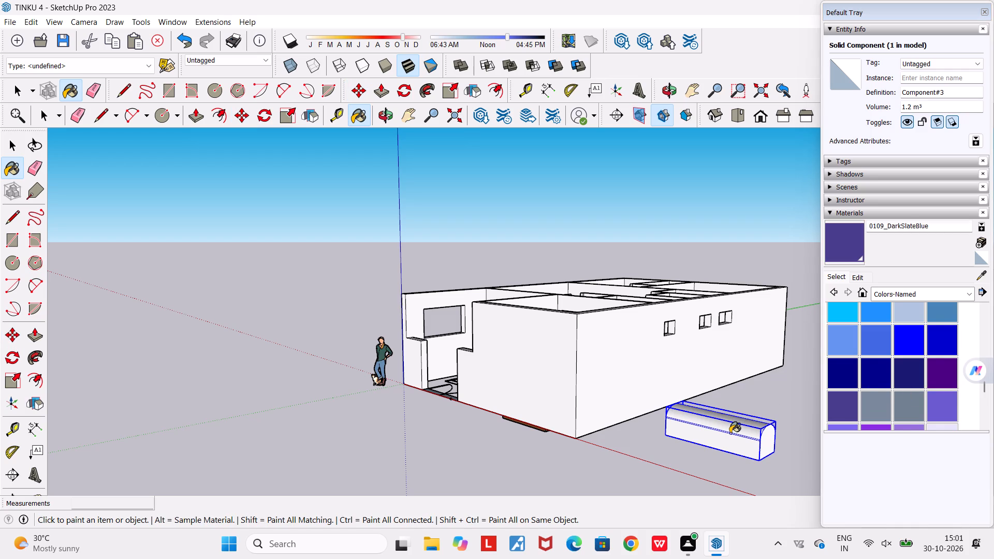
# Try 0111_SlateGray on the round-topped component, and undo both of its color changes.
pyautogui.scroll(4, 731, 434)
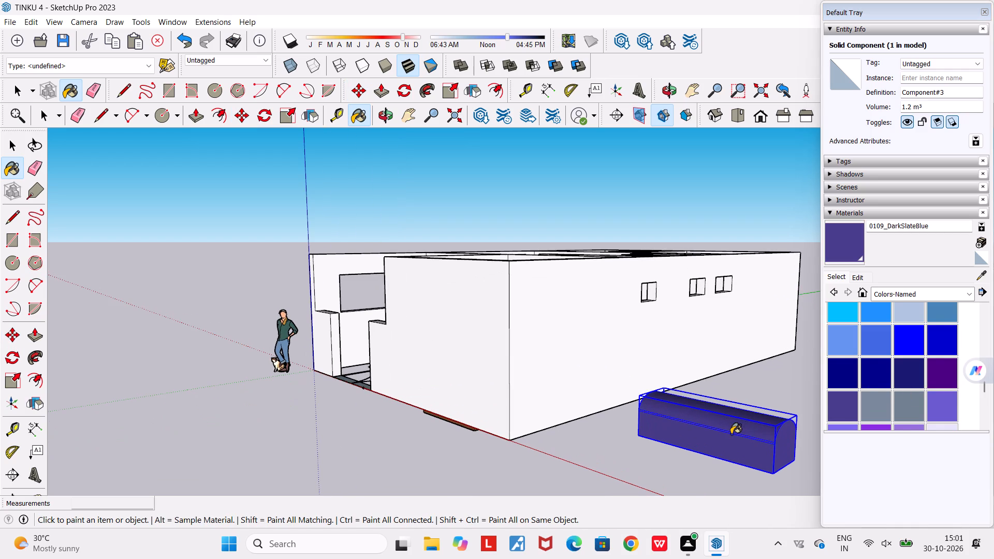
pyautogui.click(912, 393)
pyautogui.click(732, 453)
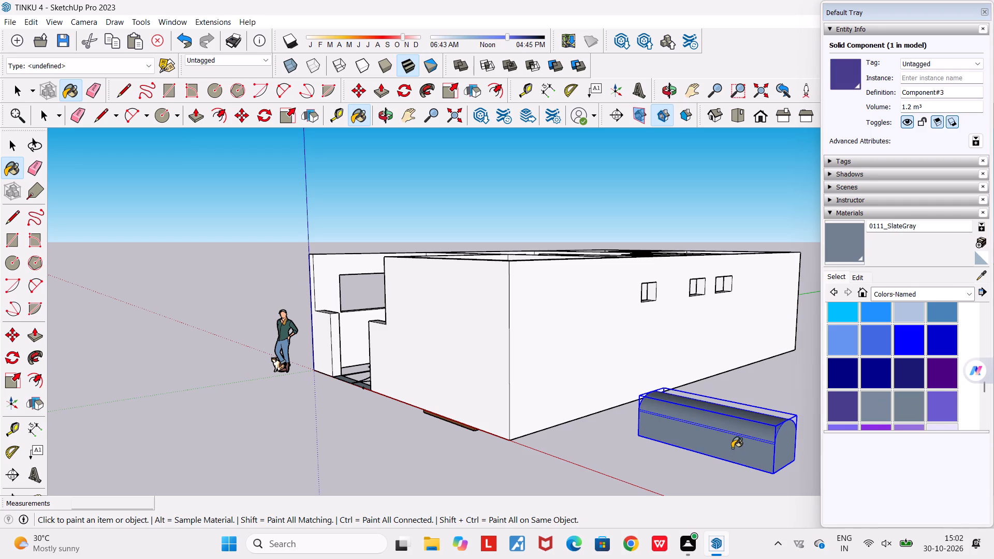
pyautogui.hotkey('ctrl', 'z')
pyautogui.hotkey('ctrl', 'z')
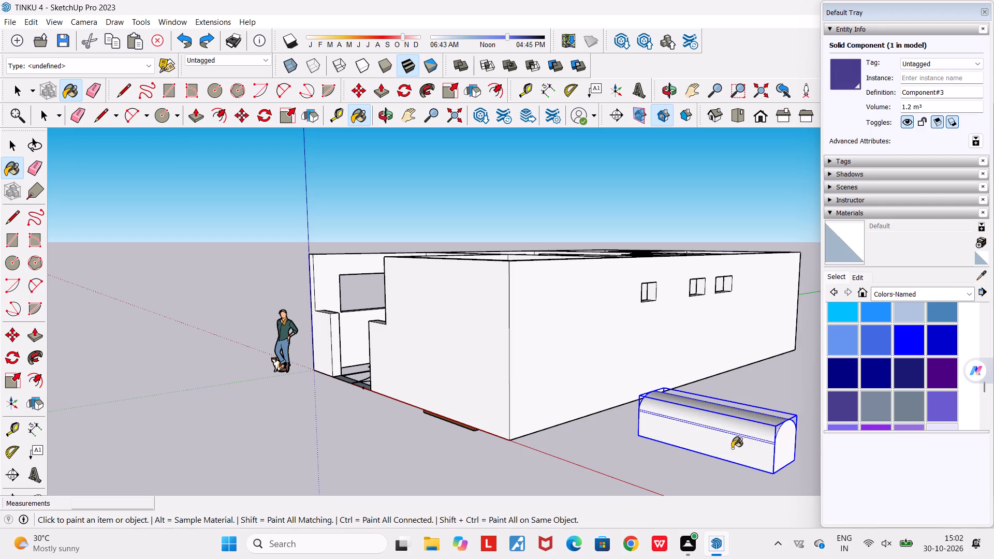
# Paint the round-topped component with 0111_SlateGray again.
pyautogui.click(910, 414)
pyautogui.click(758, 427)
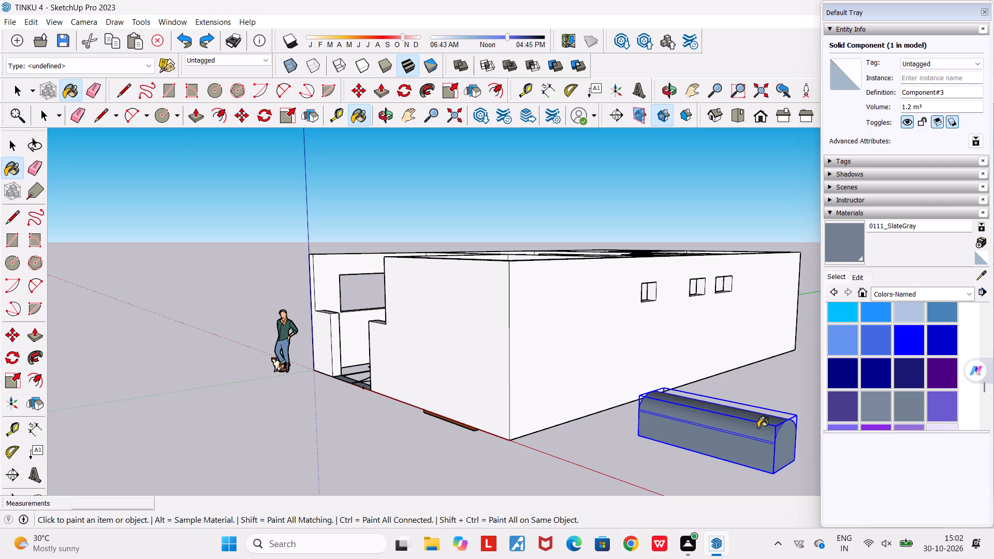
# Paint the round-topped component with 0135_DarkGray from the Colors-Named collection.
pyautogui.moveTo(758, 428); pyautogui.dragTo(784, 432, button='middle')
pyautogui.scroll(-6, 784, 432)
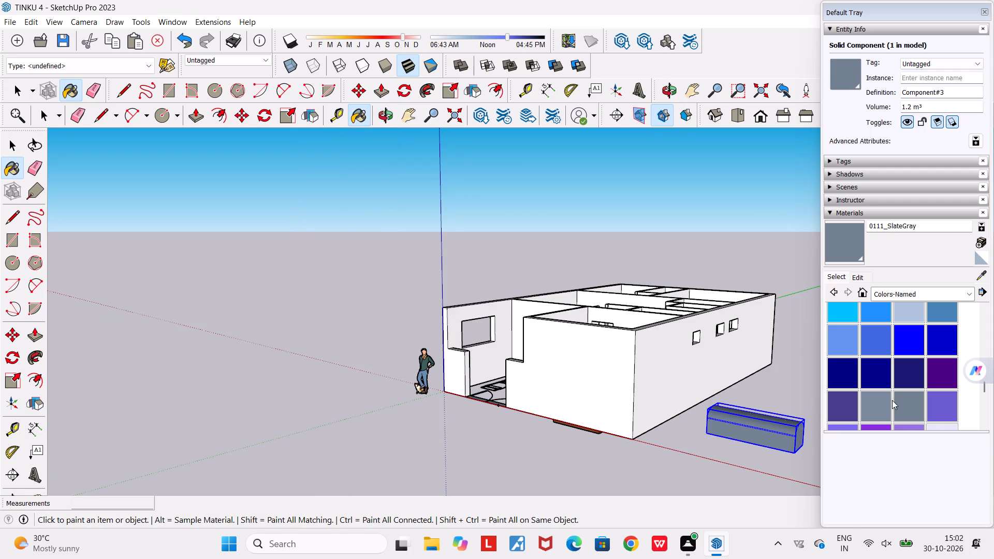
pyautogui.scroll(-4, 892, 400)
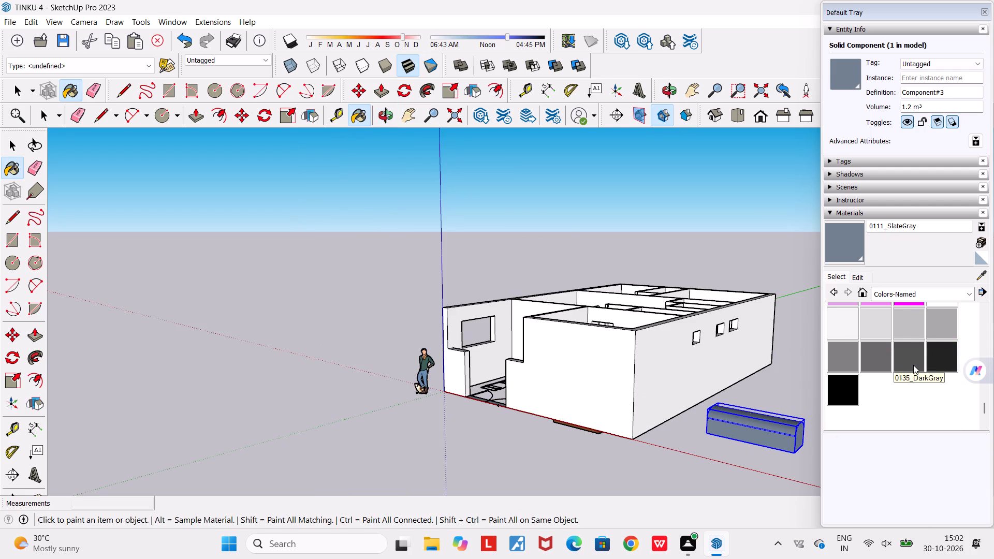
pyautogui.click(910, 363)
pyautogui.click(758, 428)
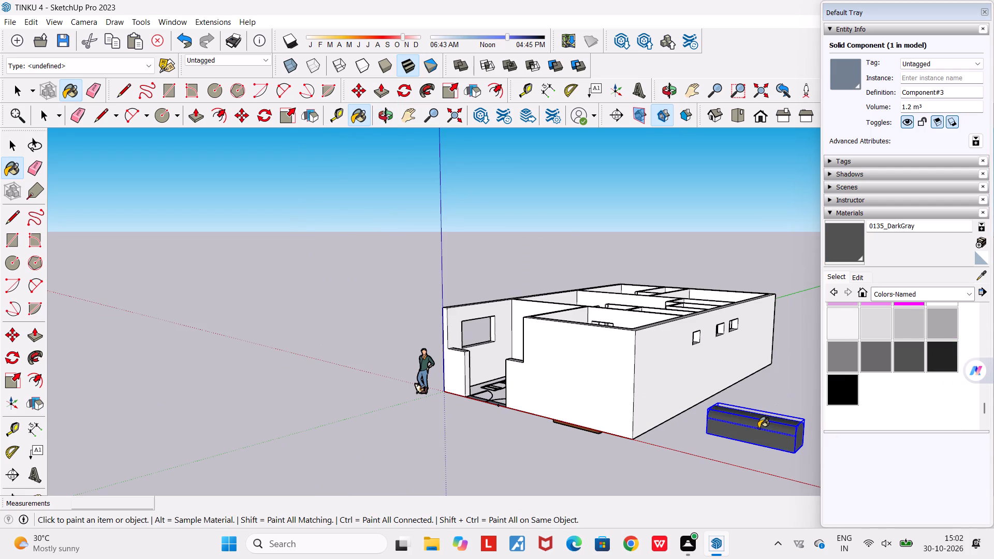
pyautogui.scroll(2, 758, 428)
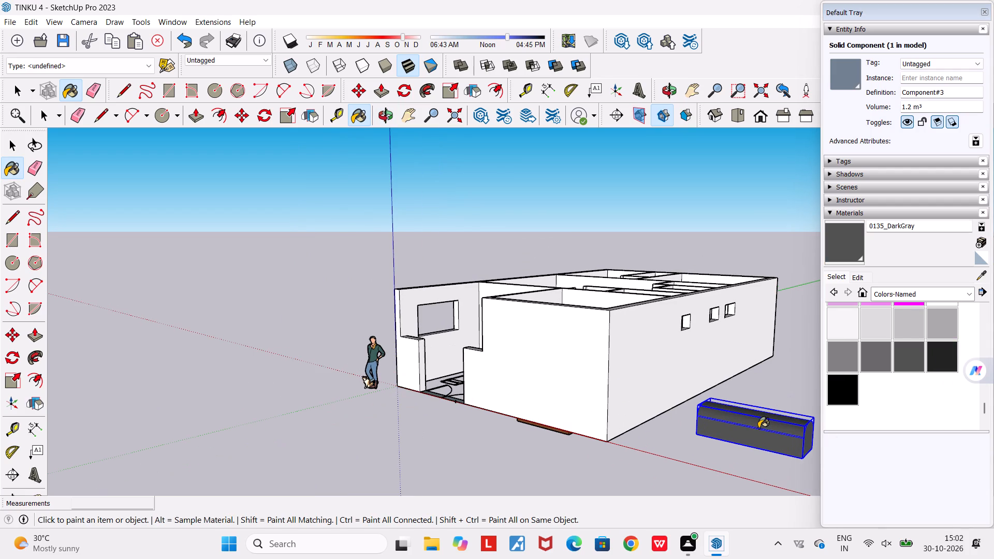
pyautogui.press('Escape')
pyautogui.click(757, 463)
pyautogui.press('space')
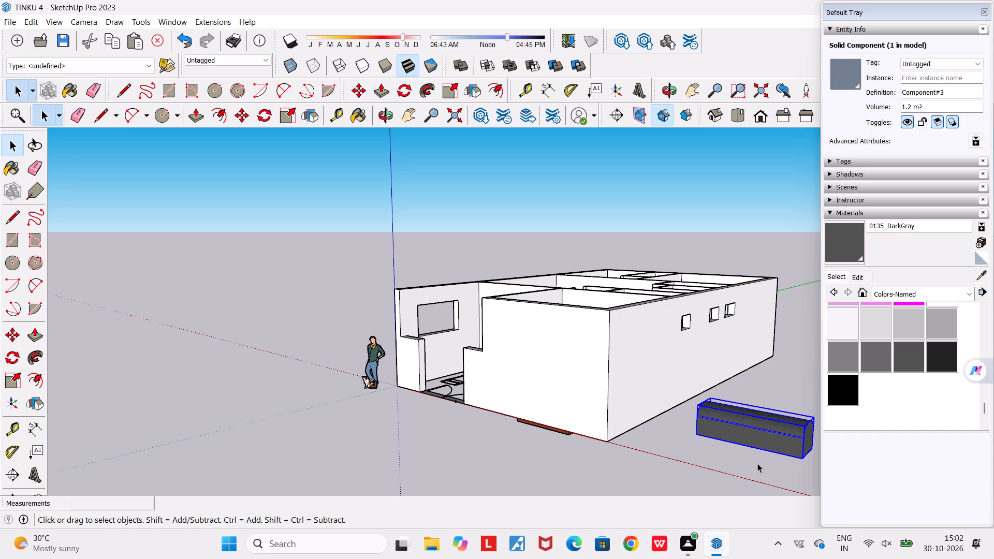
# Move the dark gray round-topped component from outside into the front room with the wooden unit, high against its back wall.
pyautogui.scroll(-3, 757, 463)
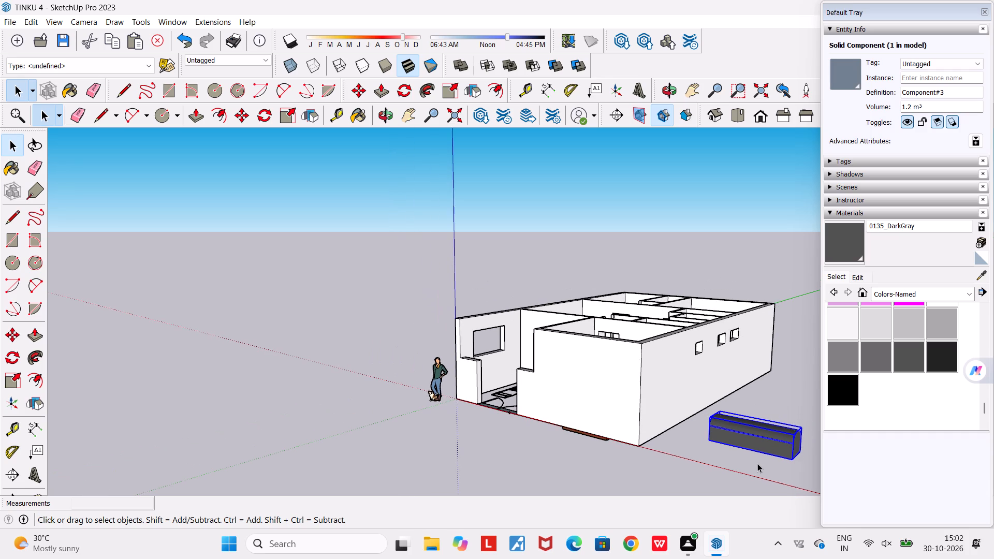
pyautogui.write('M')
pyautogui.press('space')
pyautogui.press('m')
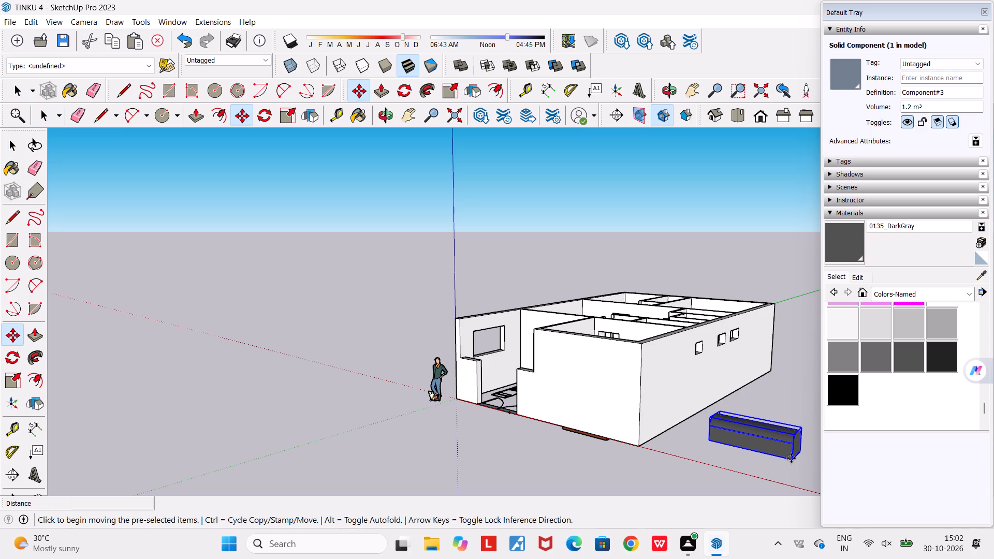
pyautogui.click(792, 458)
pyautogui.scroll(-4, 792, 458)
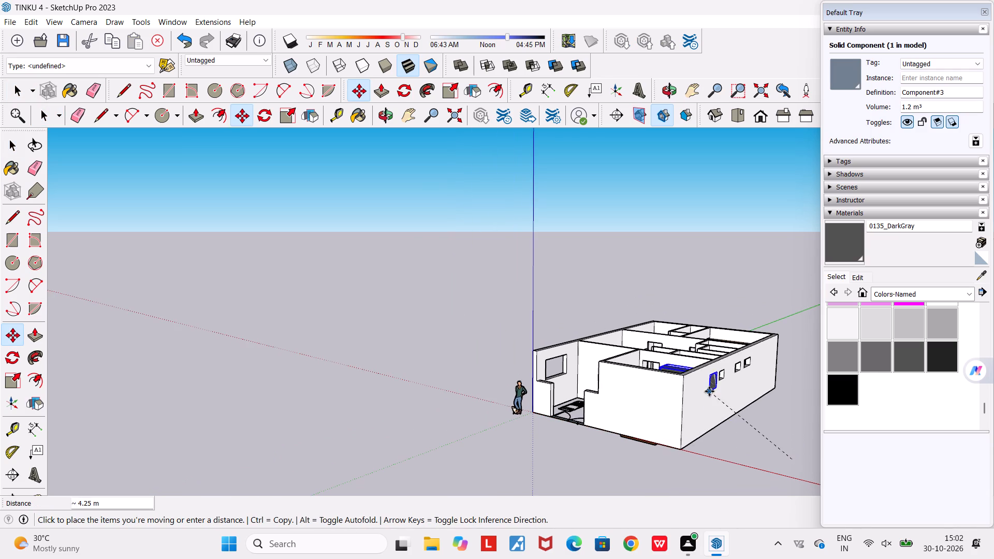
pyautogui.moveTo(713, 393); pyautogui.dragTo(796, 463, button='middle')
pyautogui.scroll(15, 690, 371)
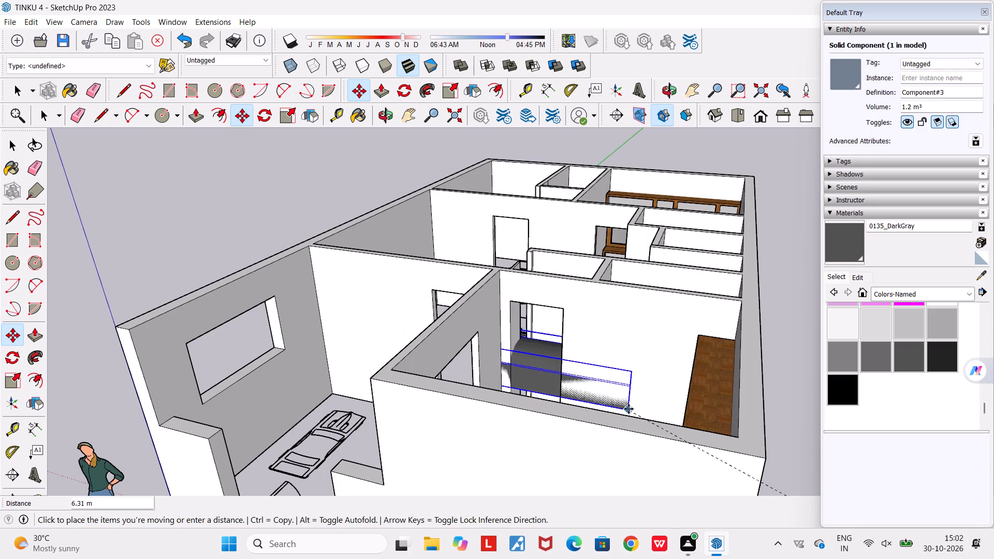
pyautogui.click(711, 310)
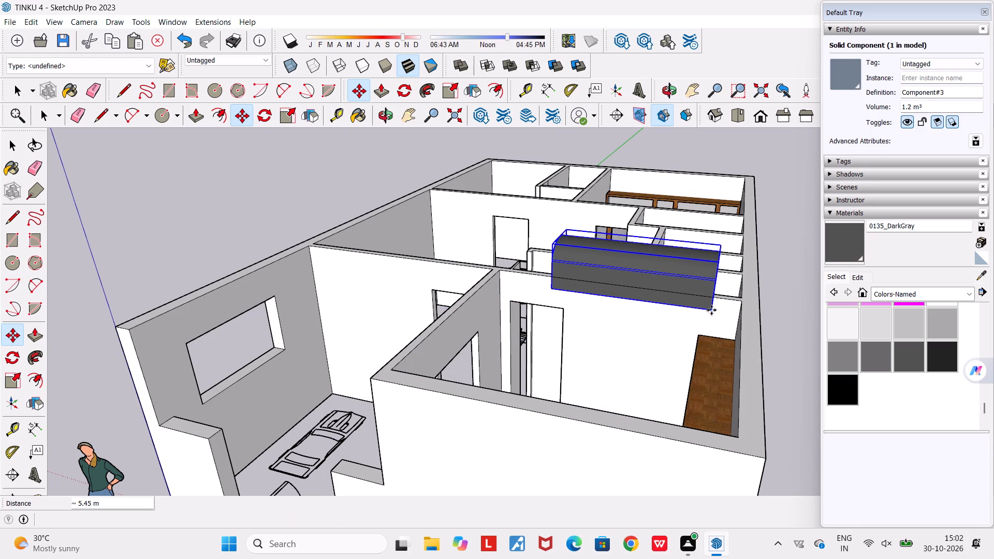
# Shift the round-topped component about 0.79 m by its lower corner so that it clears the room's back wall.
pyautogui.moveTo(693, 307); pyautogui.dragTo(504, 315, button='middle')
pyautogui.scroll(5, 520, 334)
pyautogui.moveTo(509, 374); pyautogui.dragTo(519, 407, button='middle')
pyautogui.click(594, 377)
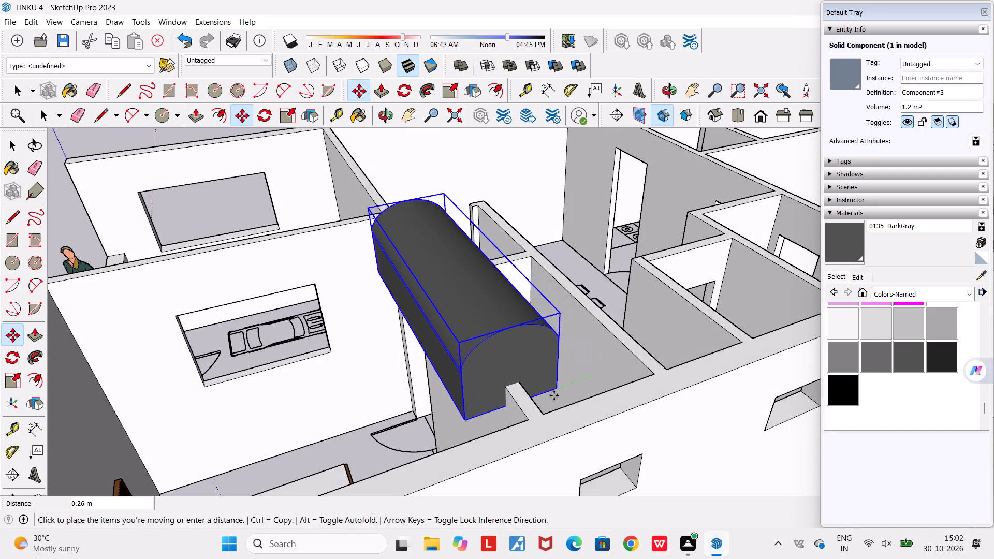
pyautogui.click(515, 417)
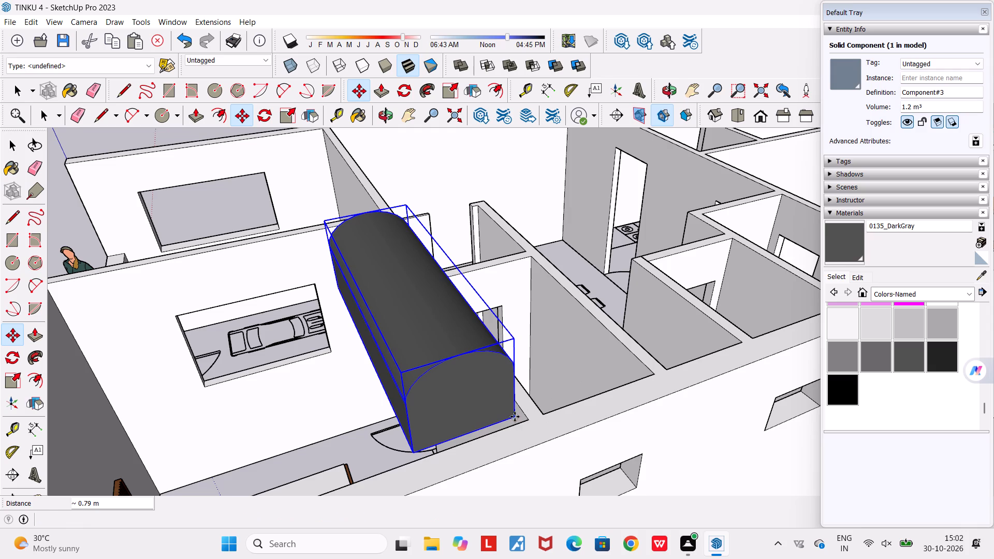
# Scale the round-topped component's height by a blue-axis factor of 0.78.
pyautogui.moveTo(515, 417); pyautogui.dragTo(802, 360, button='middle')
pyautogui.scroll(-3, 802, 360)
pyautogui.scroll(-1, 701, 357)
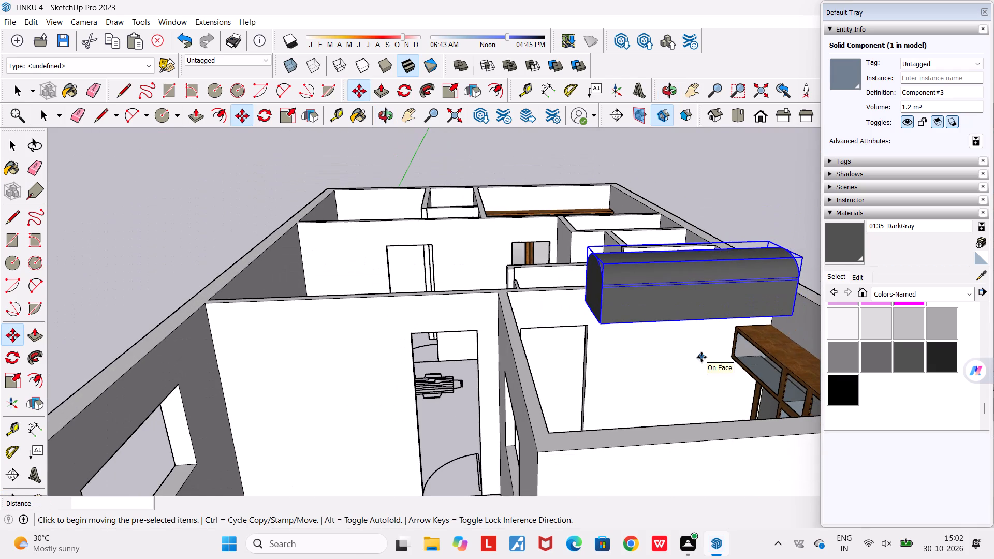
pyautogui.click(694, 98)
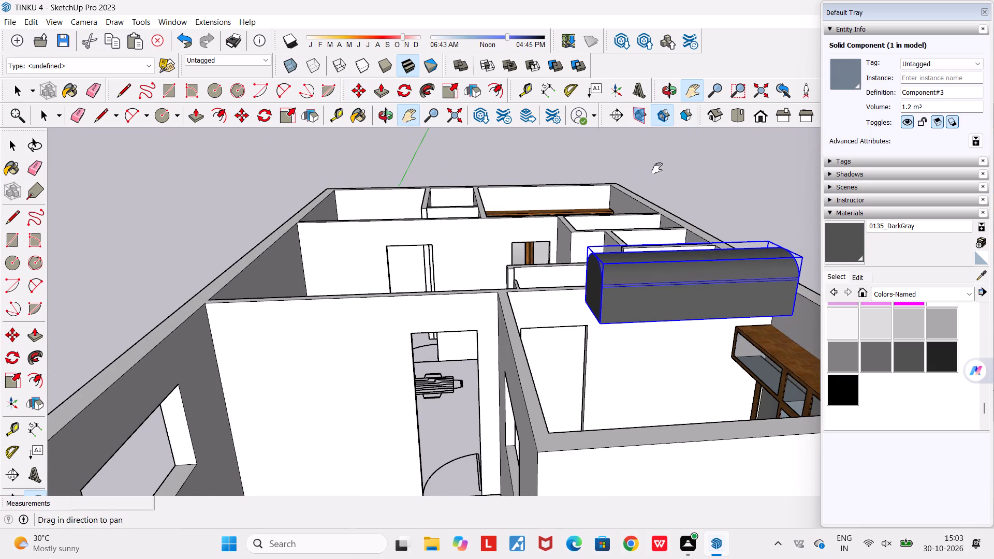
pyautogui.moveTo(652, 172); pyautogui.dragTo(504, 183)
pyautogui.scroll(2, 438, 337)
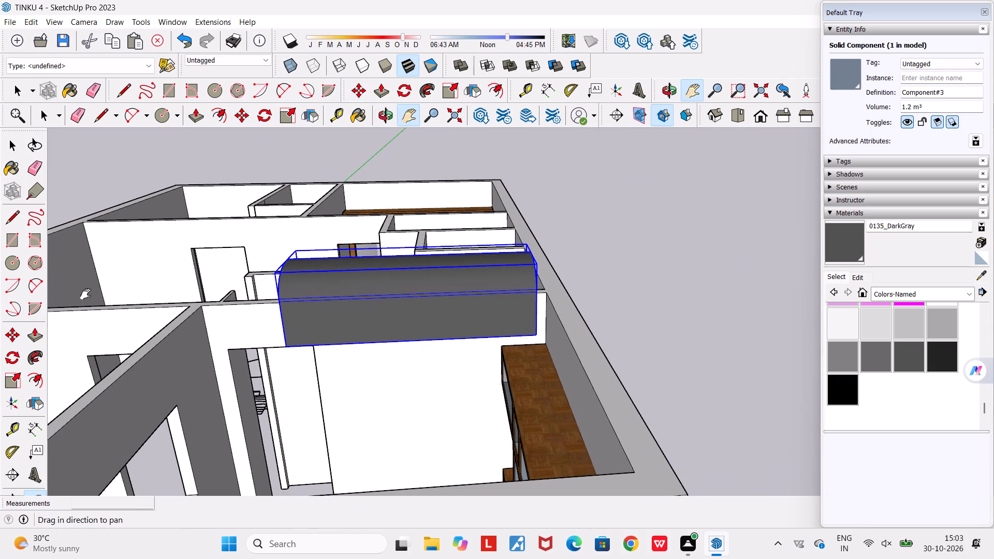
pyautogui.click(8, 380)
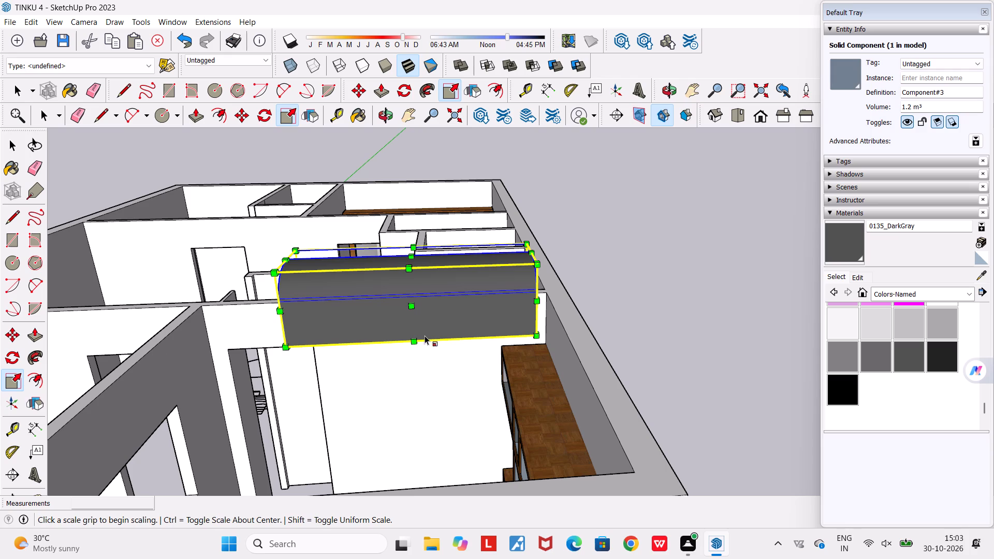
pyautogui.click(415, 257)
pyautogui.click(415, 273)
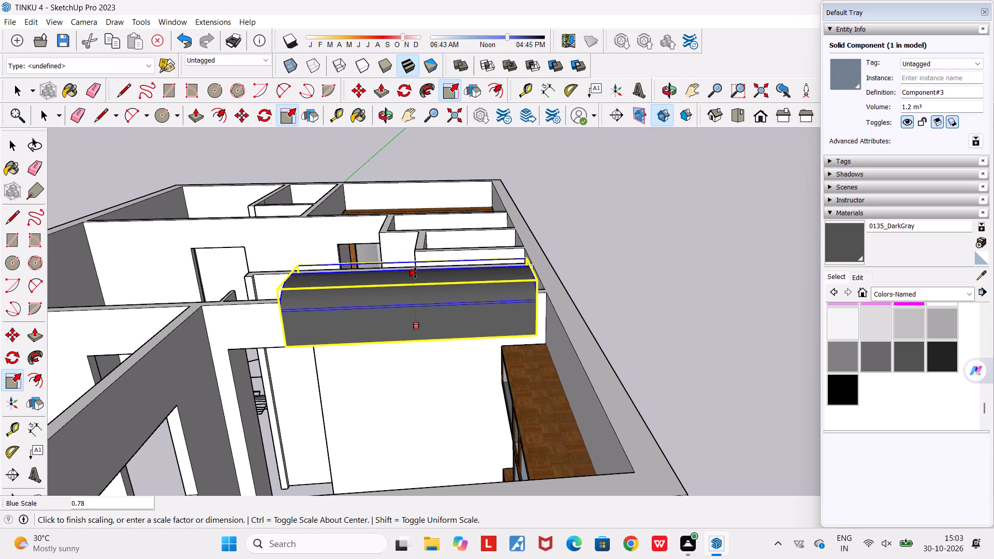
# Shorten the round-topped component to about two thirds of its length along red and scale its height by 0.73.
pyautogui.moveTo(309, 306); pyautogui.dragTo(436, 302, button='middle')
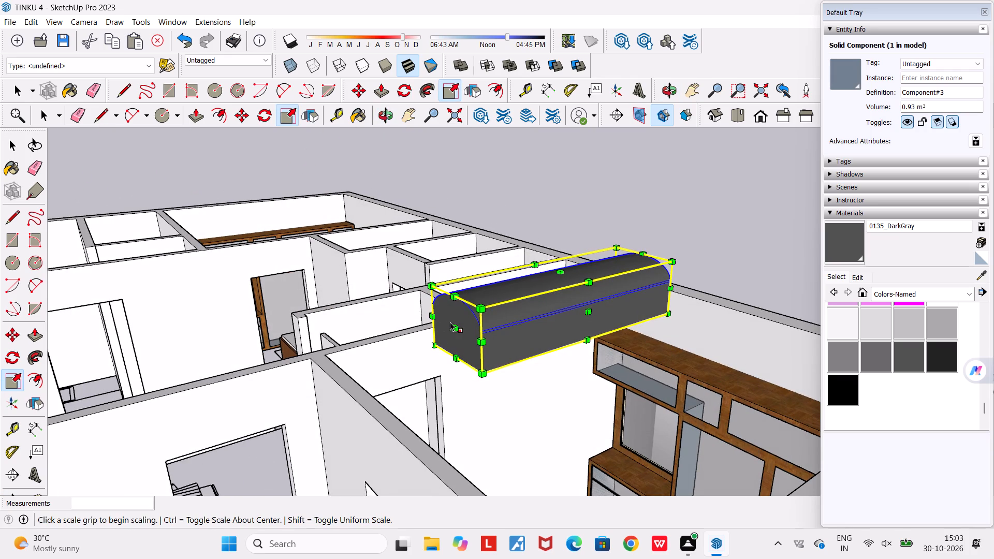
pyautogui.click(454, 328)
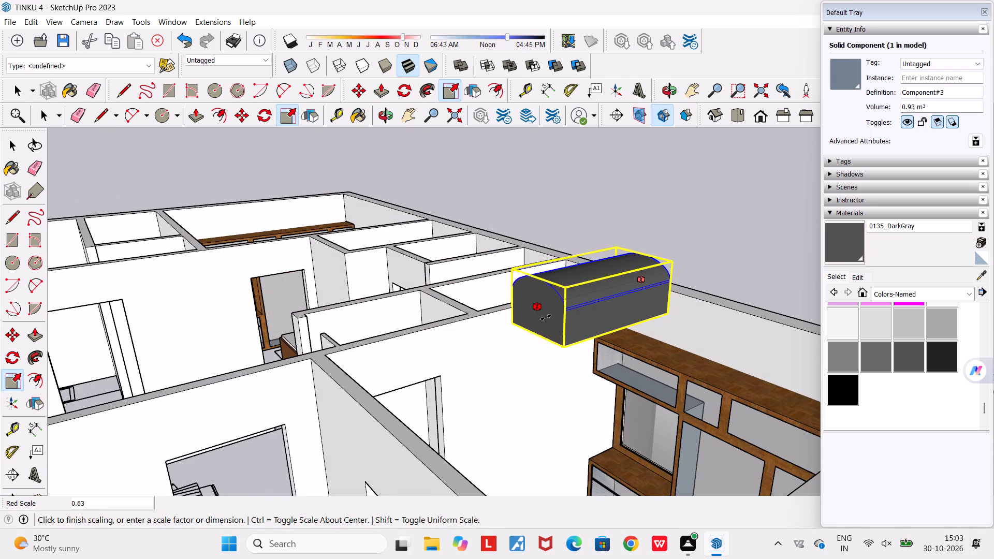
pyautogui.click(534, 321)
pyautogui.moveTo(606, 310); pyautogui.dragTo(481, 296, button='middle')
pyautogui.click(462, 249)
pyautogui.click(458, 266)
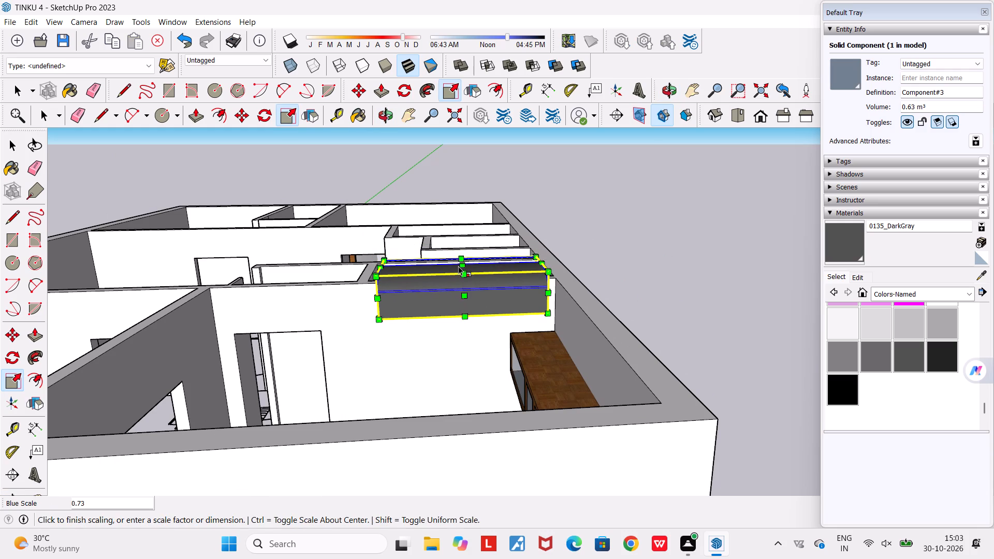
# Reduce the round-topped component's depth along the green axis from its front face.
pyautogui.moveTo(473, 281); pyautogui.dragTo(377, 291, button='middle')
pyautogui.scroll(4, 448, 279)
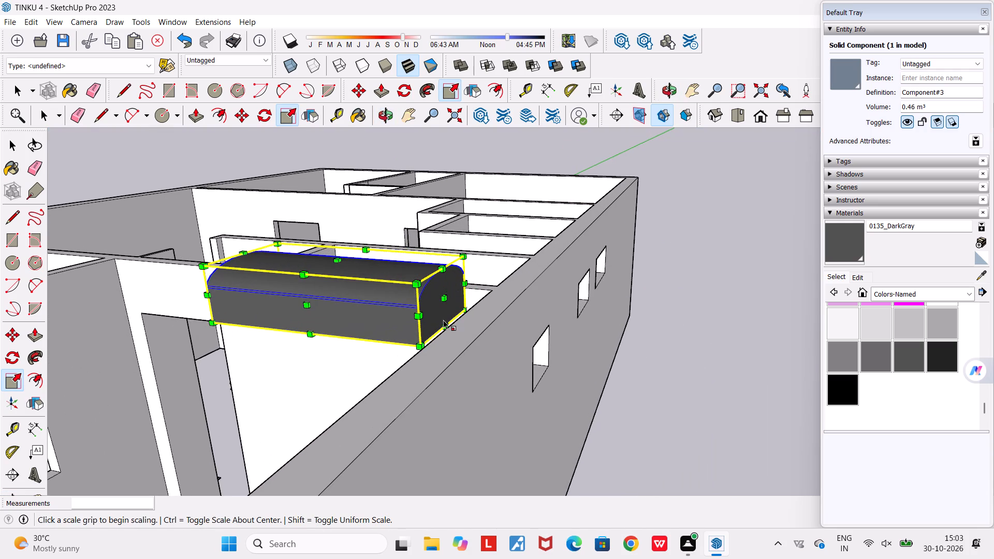
pyautogui.scroll(2, 443, 320)
pyautogui.click(271, 301)
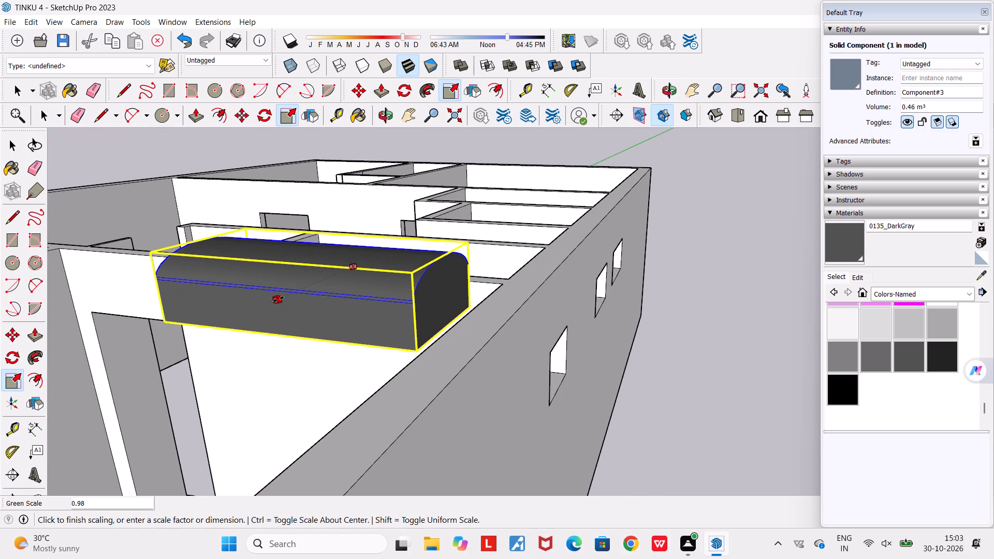
pyautogui.click(298, 296)
# Move the round-topped component by its lower front corner to the partition-wall end of the back wall, above the doorway.
pyautogui.moveTo(289, 334); pyautogui.dragTo(306, 342, button='middle')
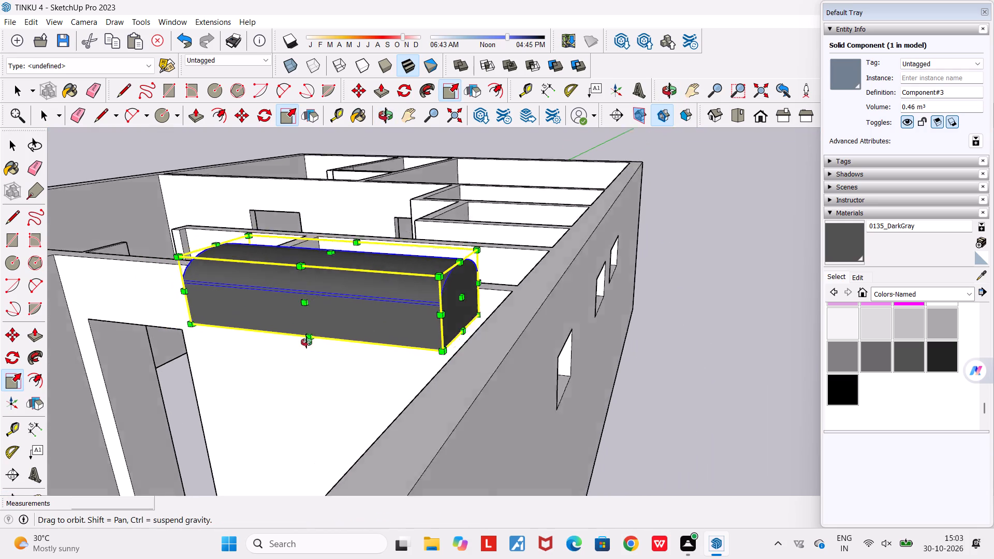
pyautogui.moveTo(306, 342); pyautogui.dragTo(408, 331, button='middle')
pyautogui.moveTo(390, 343); pyautogui.dragTo(434, 345, button='middle')
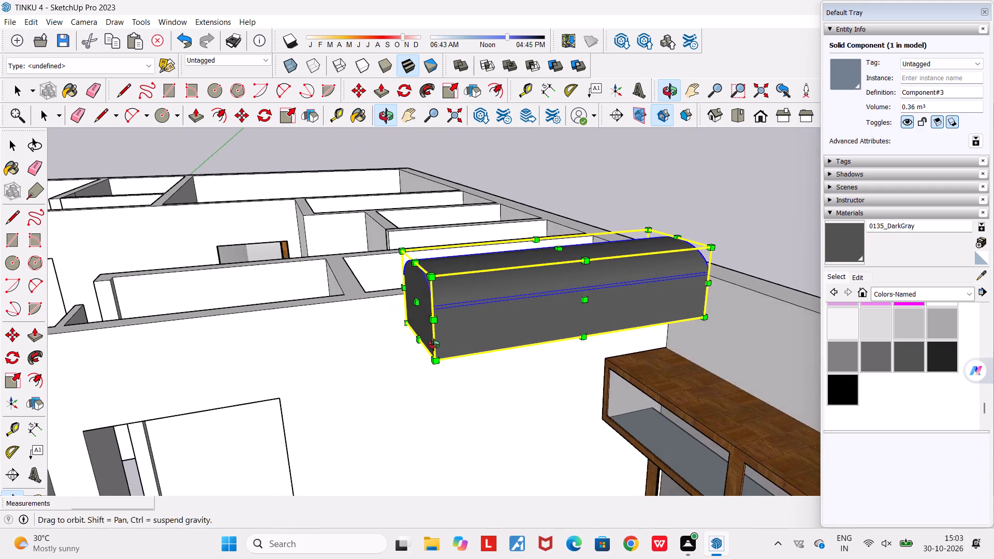
pyautogui.moveTo(434, 345); pyautogui.dragTo(563, 351, button='middle')
pyautogui.scroll(-2, 562, 351)
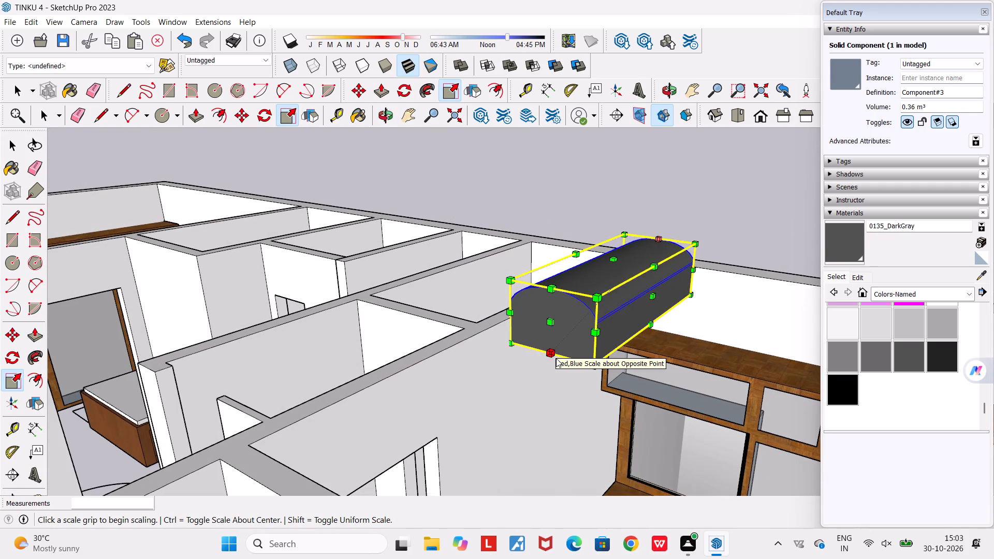
pyautogui.press('Escape')
pyautogui.click(582, 352)
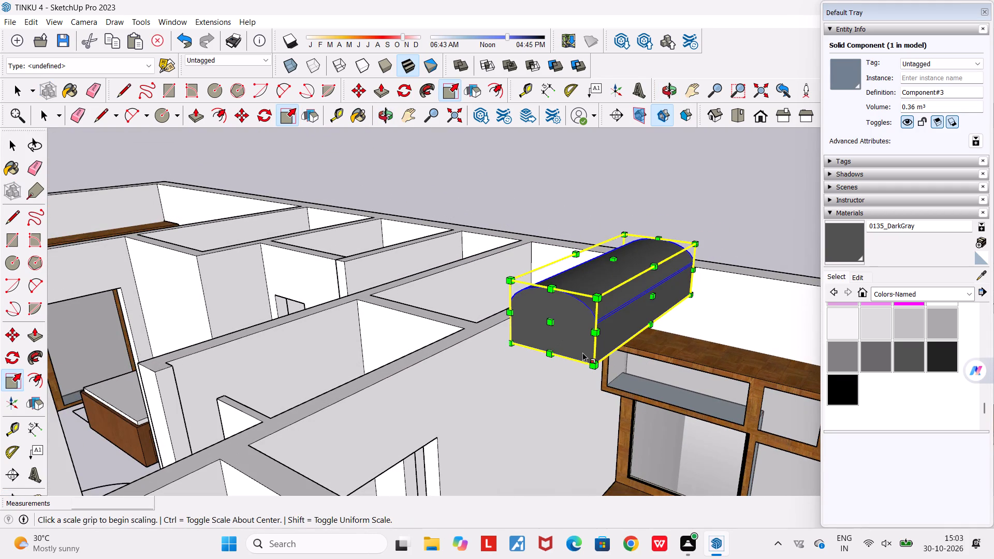
pyautogui.press('Escape')
pyautogui.press('m')
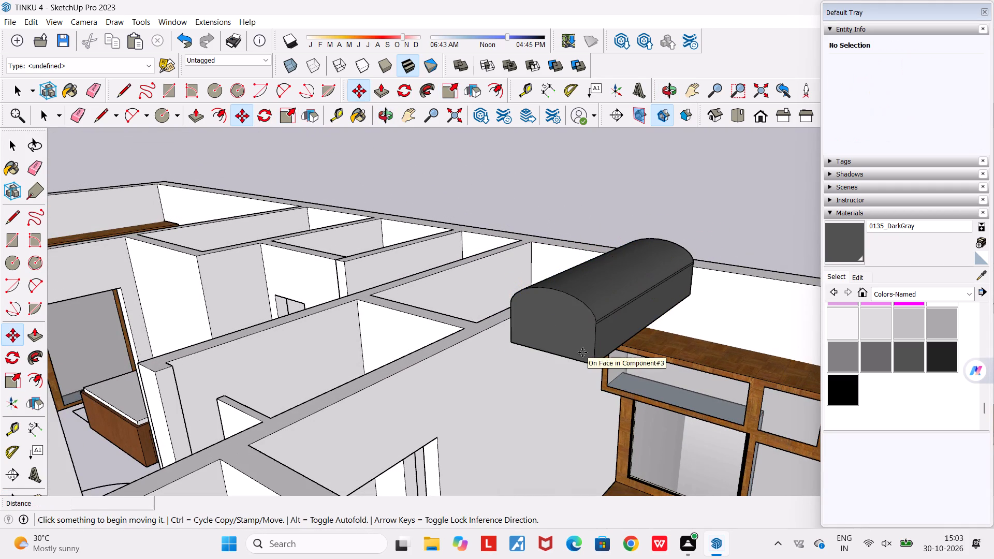
pyautogui.click(597, 364)
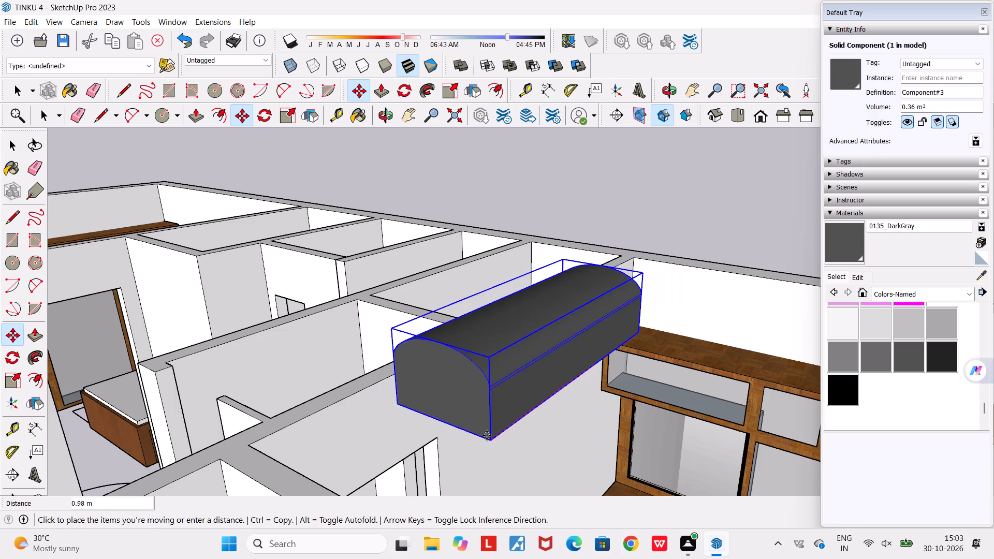
pyautogui.moveTo(488, 438); pyautogui.dragTo(362, 406, button='middle')
pyautogui.scroll(-3, 362, 406)
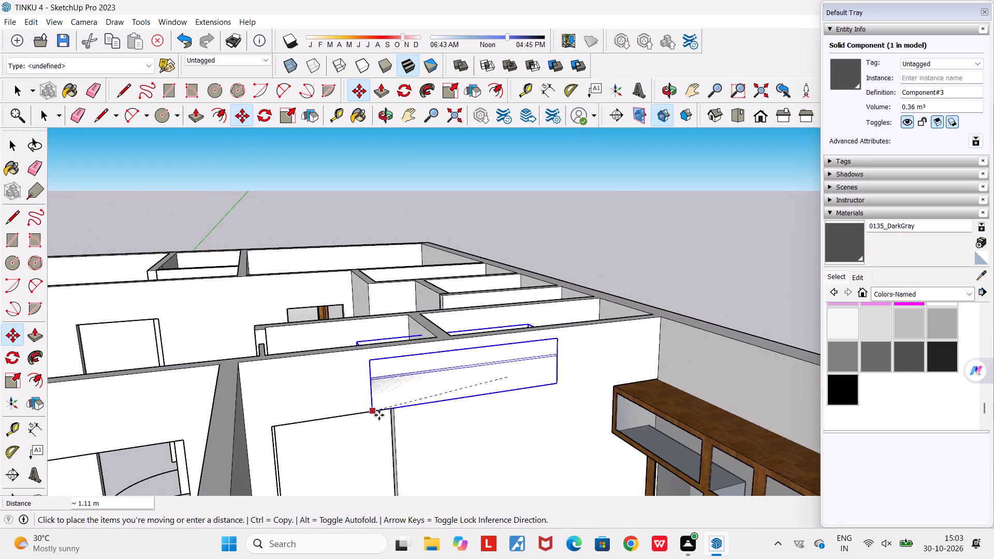
pyautogui.moveTo(454, 460); pyautogui.dragTo(583, 478, button='middle')
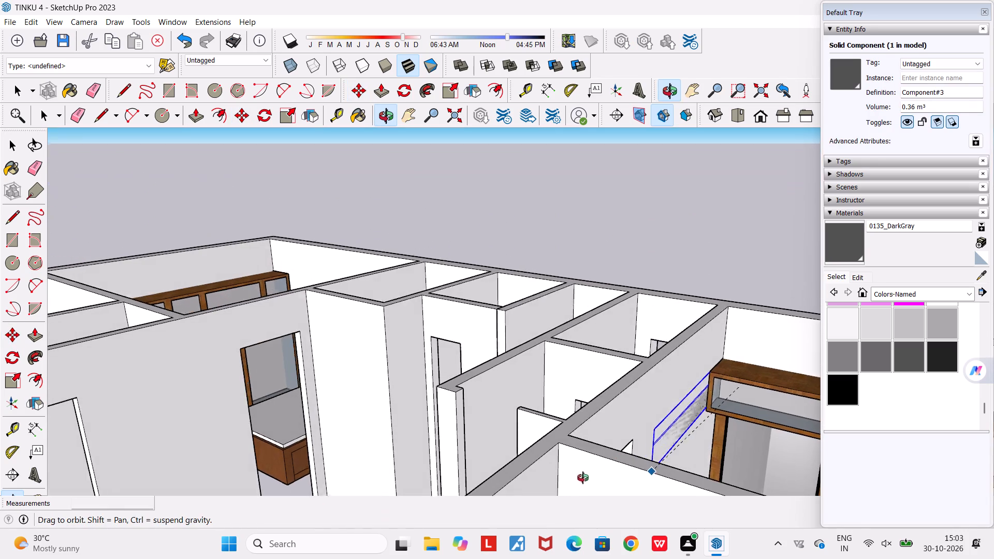
pyautogui.moveTo(583, 478); pyautogui.dragTo(585, 478, button='middle')
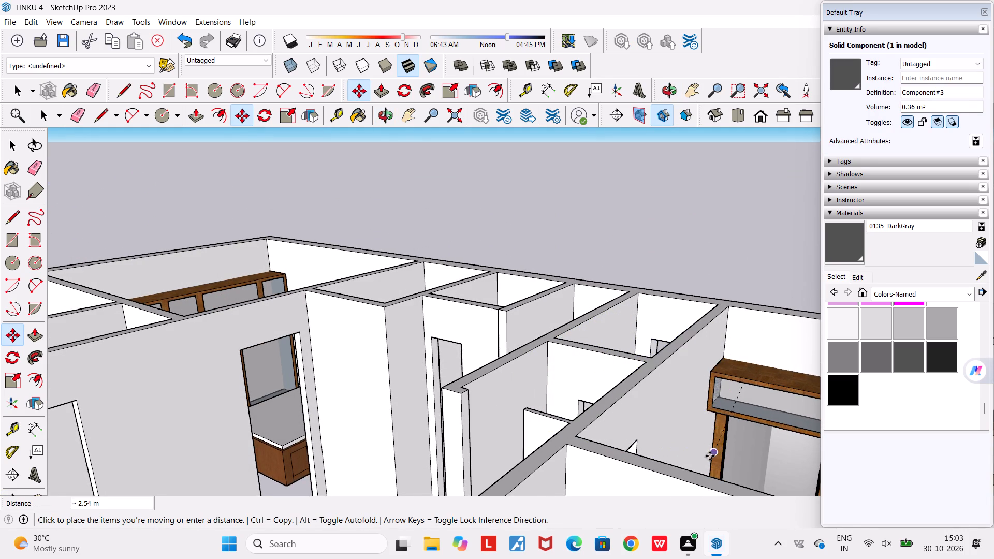
pyautogui.click(679, 447)
# Scale the round-topped component's depth above the doorway by a green-axis factor of 0.67.
pyautogui.moveTo(677, 447); pyautogui.dragTo(287, 468, button='middle')
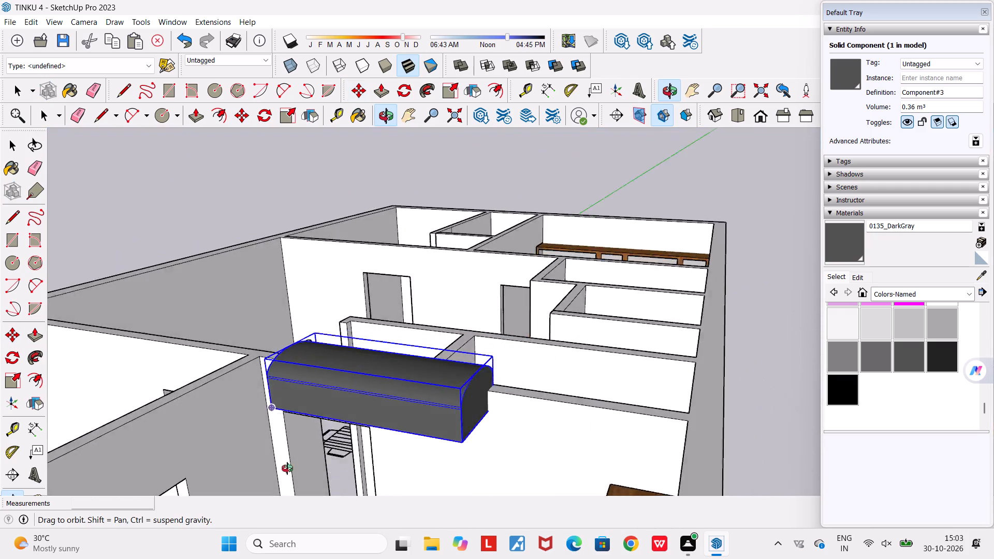
pyautogui.moveTo(287, 468); pyautogui.dragTo(131, 475, button='middle')
pyautogui.scroll(4, 361, 359)
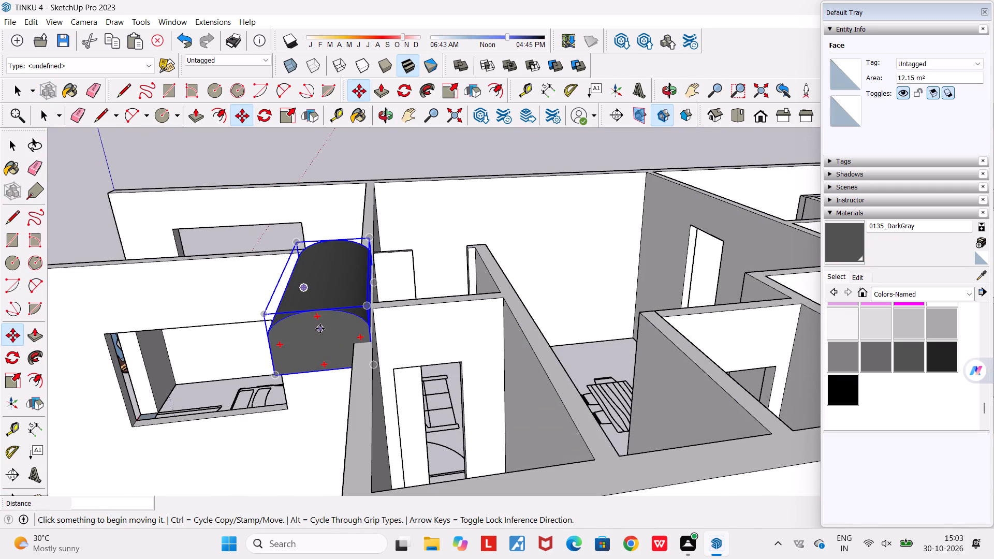
pyautogui.click(9, 384)
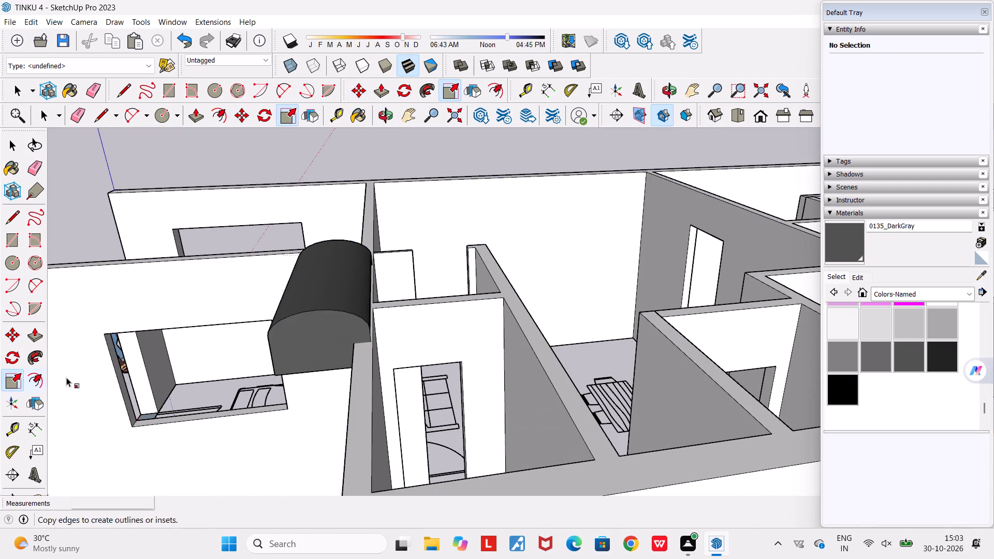
pyautogui.click(315, 298)
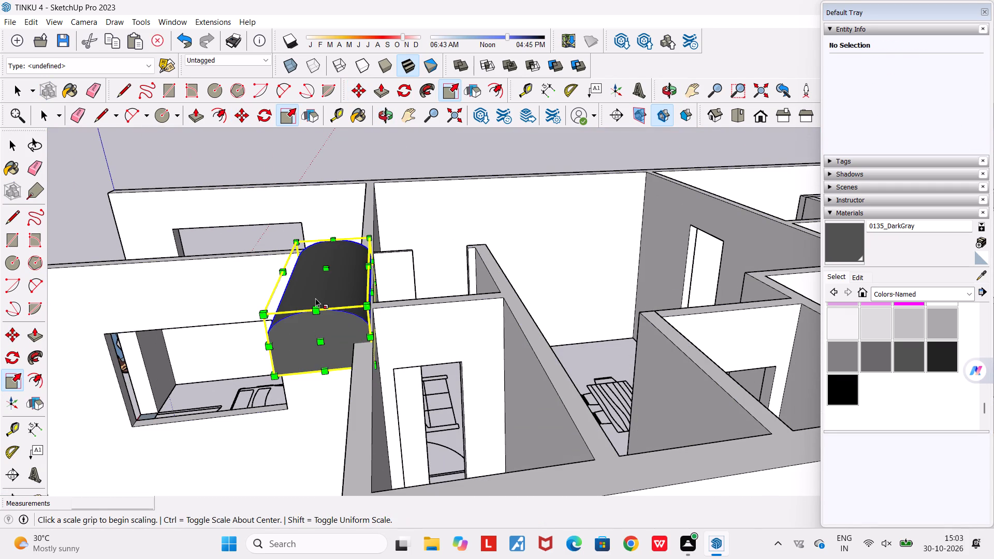
pyautogui.moveTo(309, 308); pyautogui.dragTo(414, 309, button='middle')
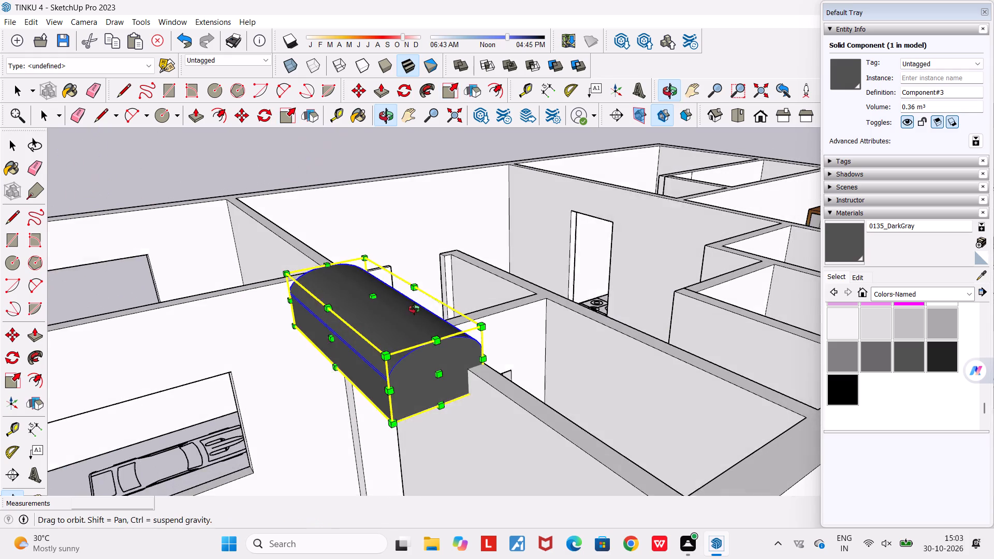
pyautogui.moveTo(414, 309); pyautogui.dragTo(415, 305, button='middle')
pyautogui.click(335, 334)
pyautogui.click(363, 322)
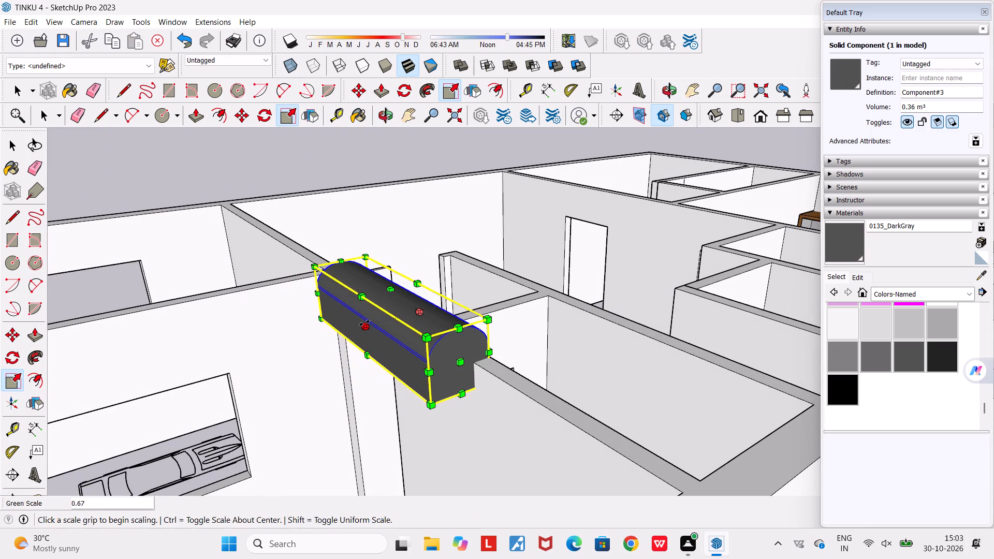
# Reduce the round-topped component's height further by scaling it down from its top along the blue axis.
pyautogui.moveTo(367, 350); pyautogui.dragTo(285, 349, button='middle')
pyautogui.click(342, 270)
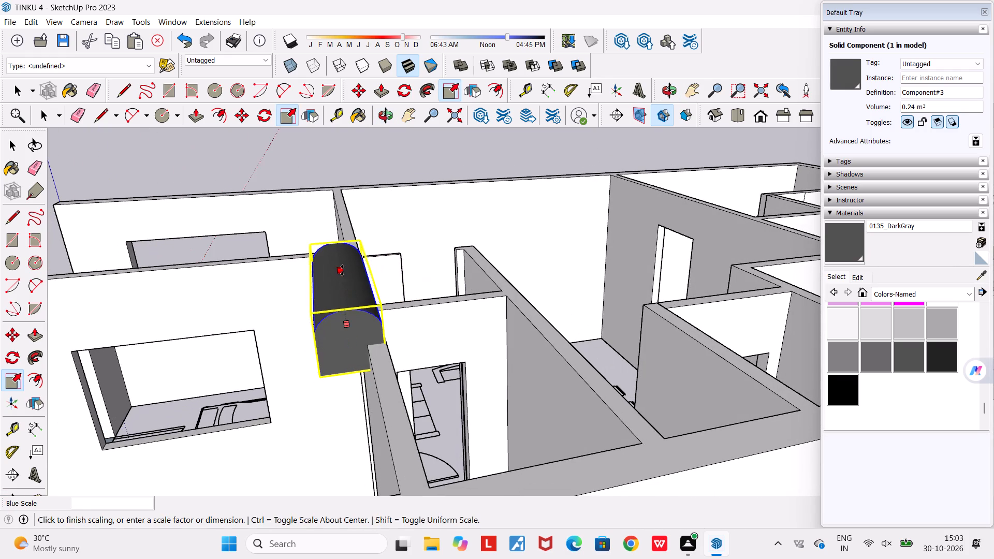
pyautogui.click(343, 291)
pyautogui.moveTo(340, 307); pyautogui.dragTo(426, 279, button='middle')
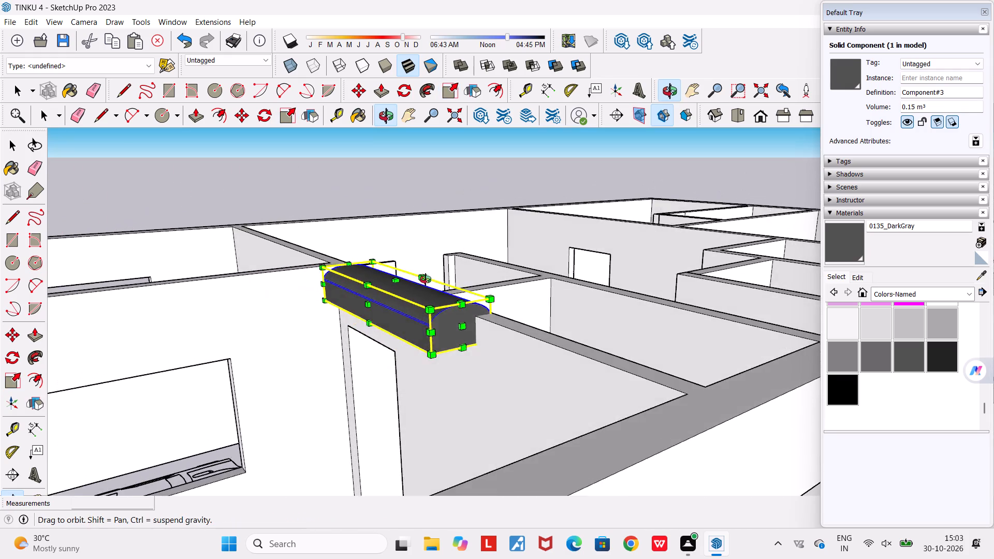
# Shorten the round-topped component above the doorway by scaling it along the red axis from its end face.
pyautogui.moveTo(426, 279); pyautogui.dragTo(414, 276, button='middle')
pyautogui.click(453, 323)
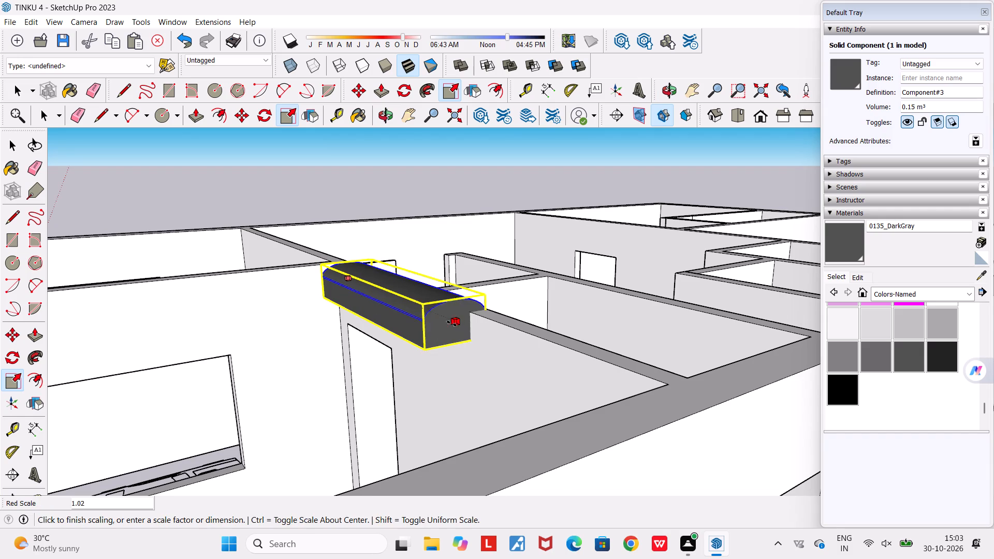
pyautogui.click(417, 314)
# Move the round-topped component by its lower front corner about 1.47 m away from its spot above the doorway.
pyautogui.moveTo(430, 358); pyautogui.dragTo(629, 373, button='middle')
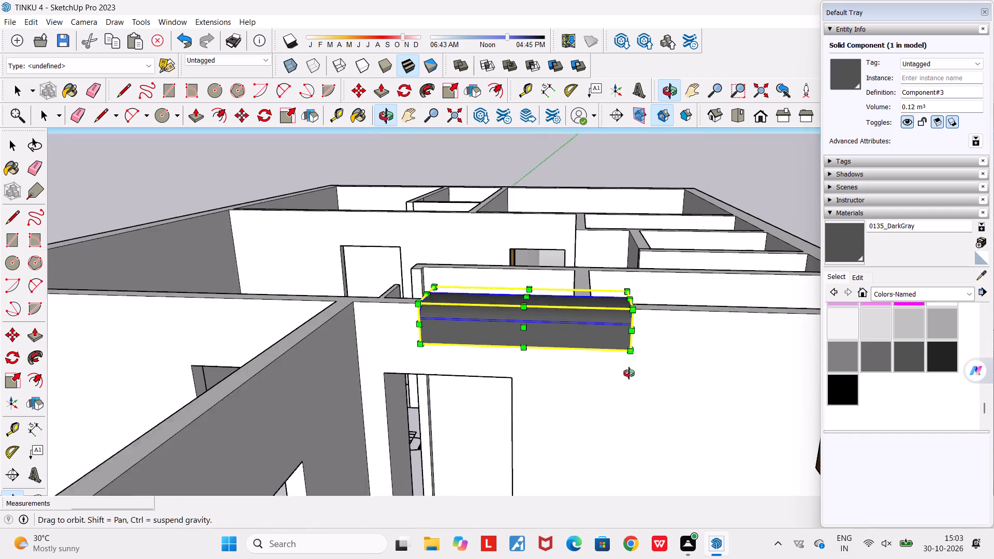
pyautogui.moveTo(629, 373); pyautogui.dragTo(630, 374, button='middle')
pyautogui.press('m')
pyautogui.press('Return')
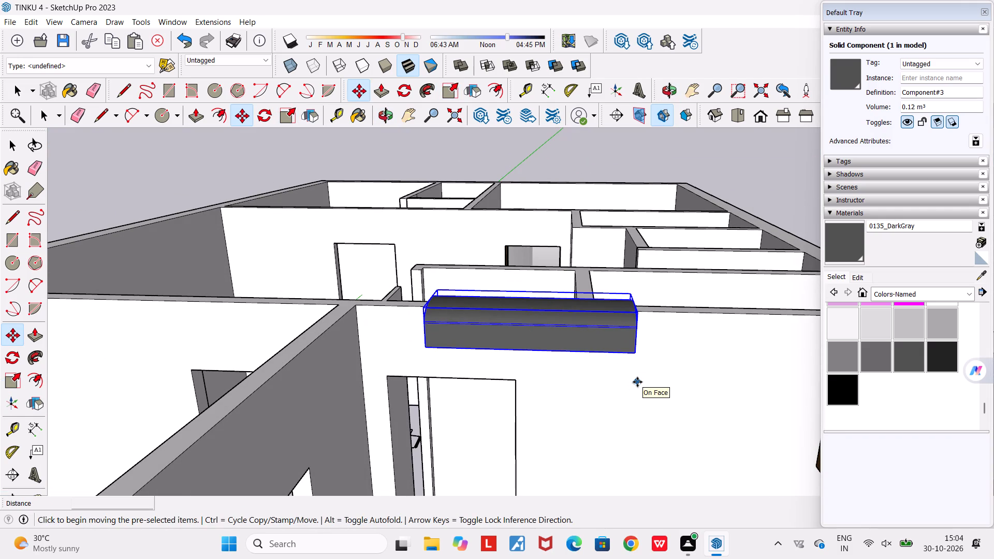
pyautogui.click(636, 358)
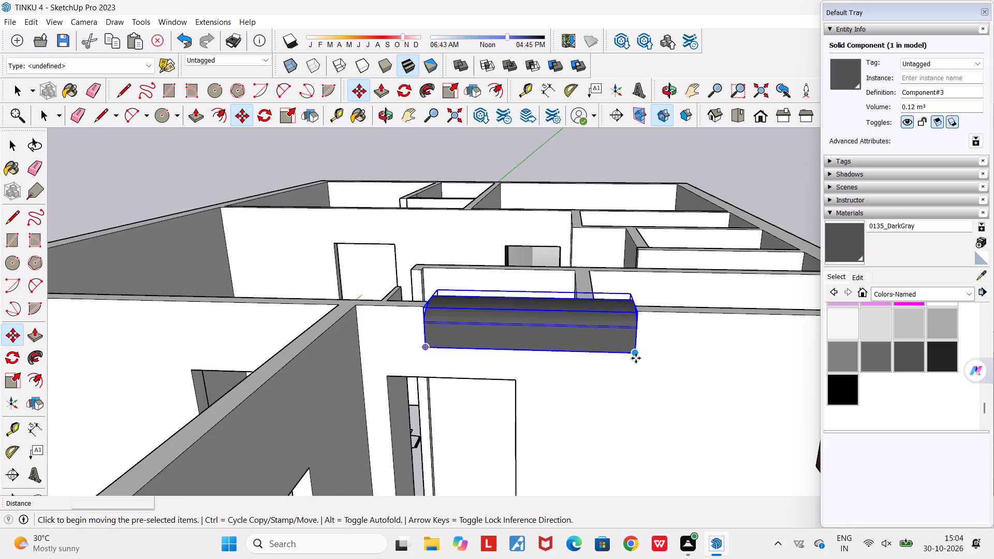
pyautogui.scroll(-4, 636, 358)
pyautogui.moveTo(744, 400); pyautogui.dragTo(701, 396, button='middle')
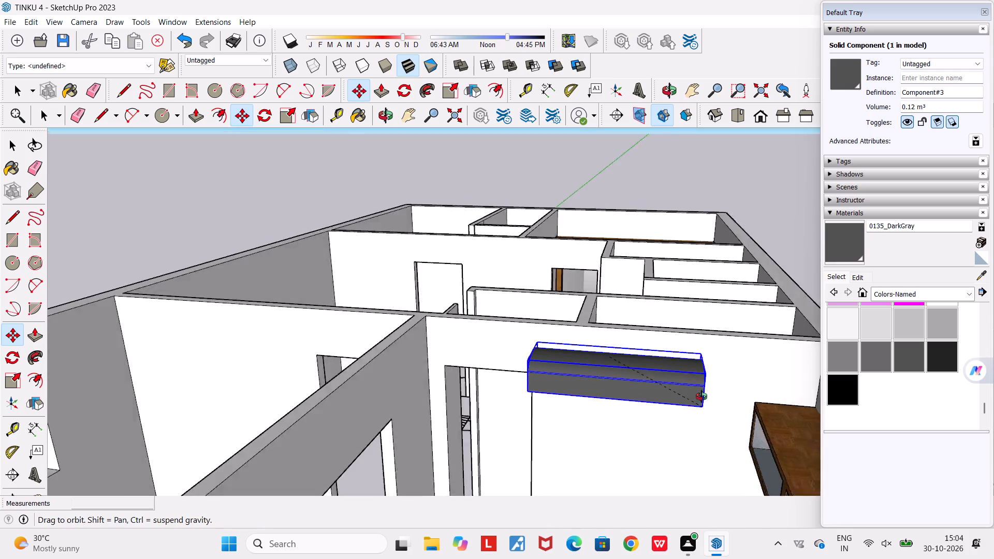
pyautogui.moveTo(701, 396); pyautogui.dragTo(536, 405, button='middle')
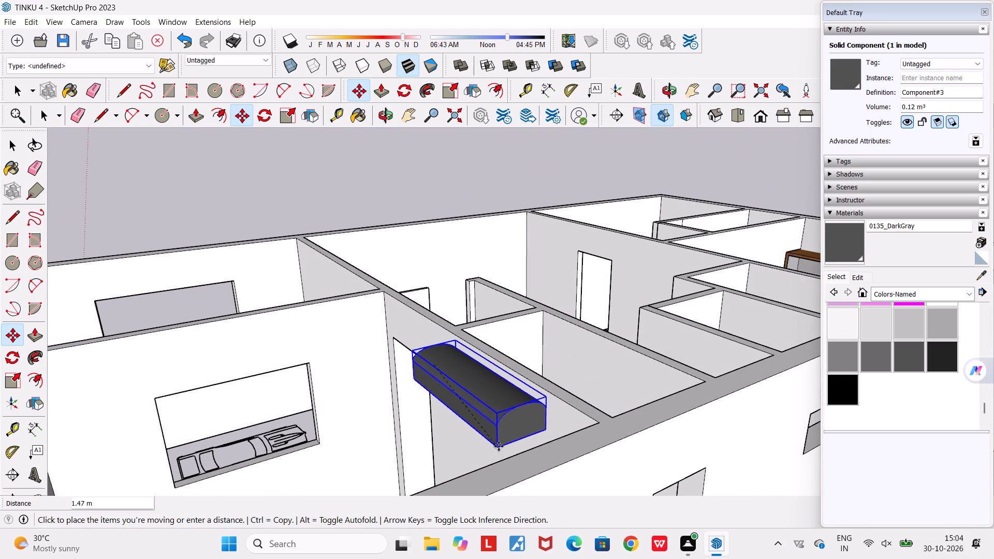
pyautogui.click(505, 446)
# Reposition the round-topped component in the room by moving it from its doorway-end lower front corner.
pyautogui.moveTo(513, 423); pyautogui.dragTo(392, 434, button='middle')
pyautogui.scroll(8, 422, 418)
pyautogui.moveTo(404, 440); pyautogui.dragTo(461, 431, button='middle')
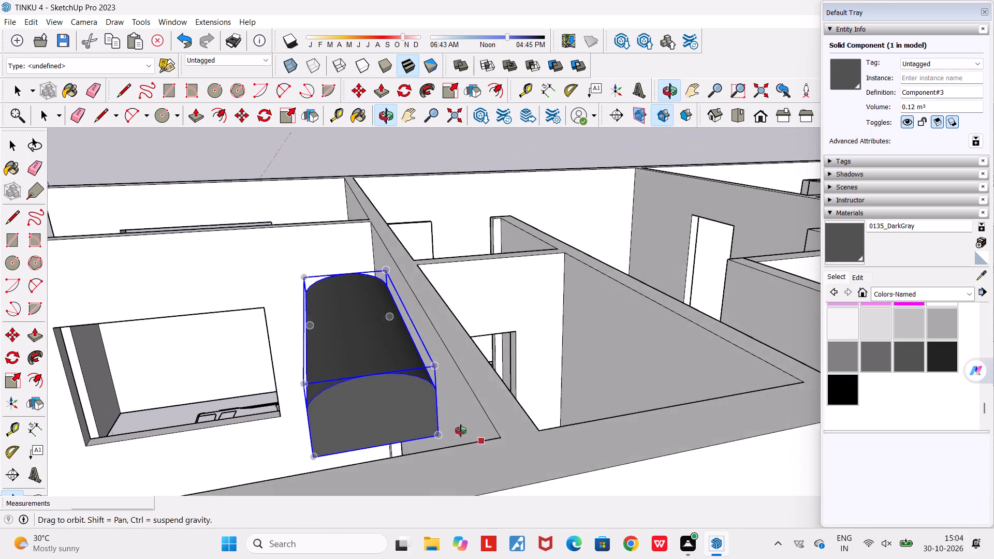
pyautogui.moveTo(461, 431); pyautogui.dragTo(460, 430, button='middle')
pyautogui.scroll(4, 432, 442)
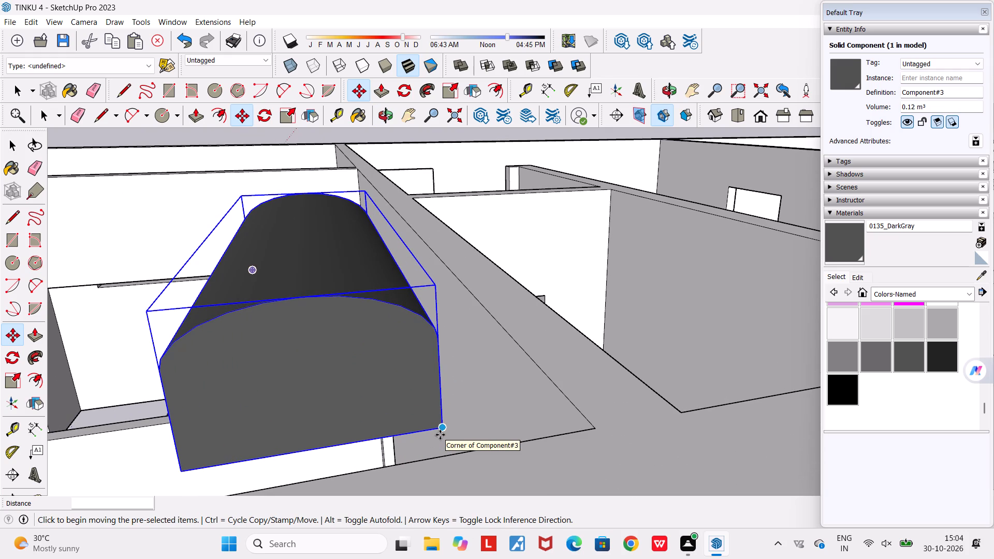
pyautogui.moveTo(442, 439); pyautogui.dragTo(492, 429, button='middle')
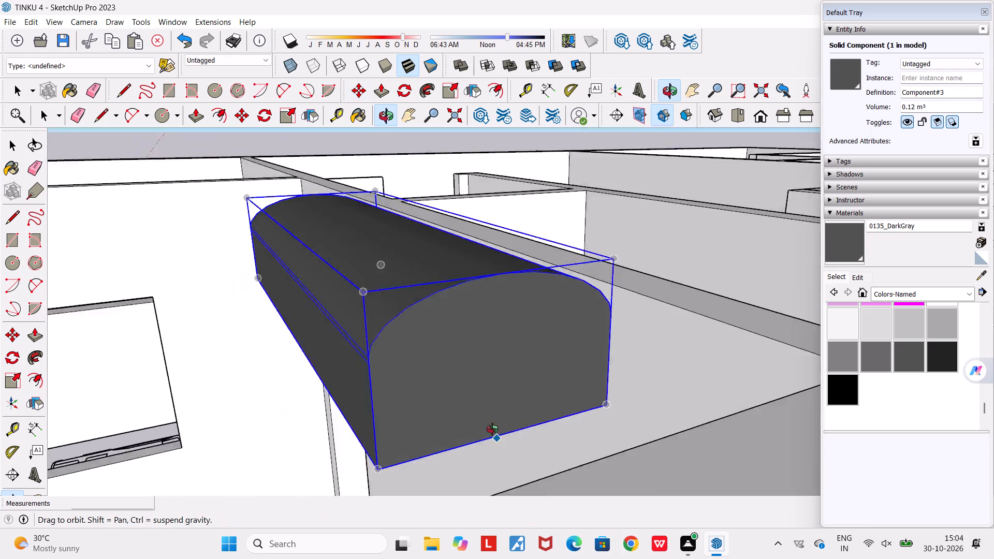
pyautogui.moveTo(492, 429); pyautogui.dragTo(564, 417, button='middle')
pyautogui.scroll(-2, 564, 417)
pyautogui.moveTo(561, 417); pyautogui.dragTo(681, 432, button='middle')
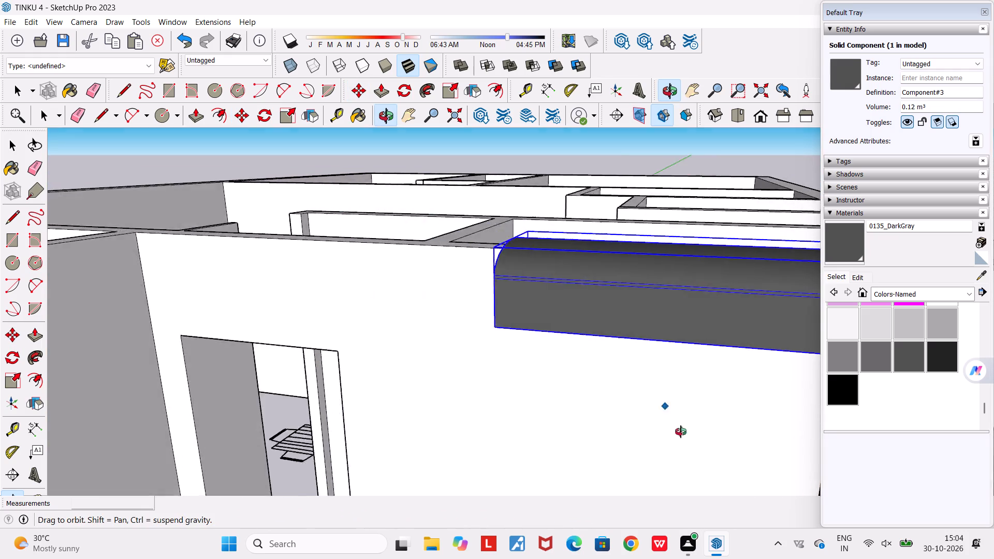
pyautogui.moveTo(681, 432); pyautogui.dragTo(711, 449, button='middle')
pyautogui.moveTo(604, 400); pyautogui.dragTo(699, 392, button='middle')
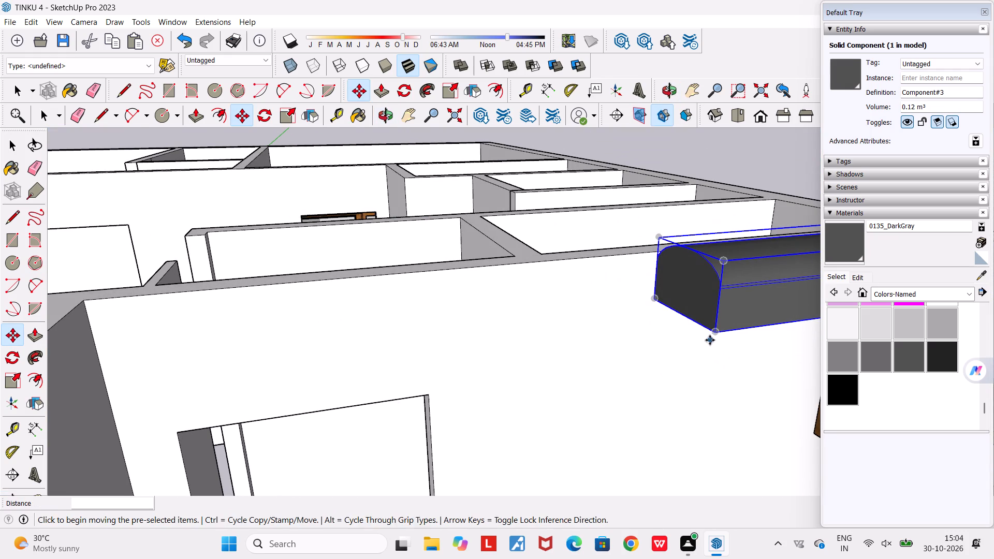
pyautogui.click(718, 336)
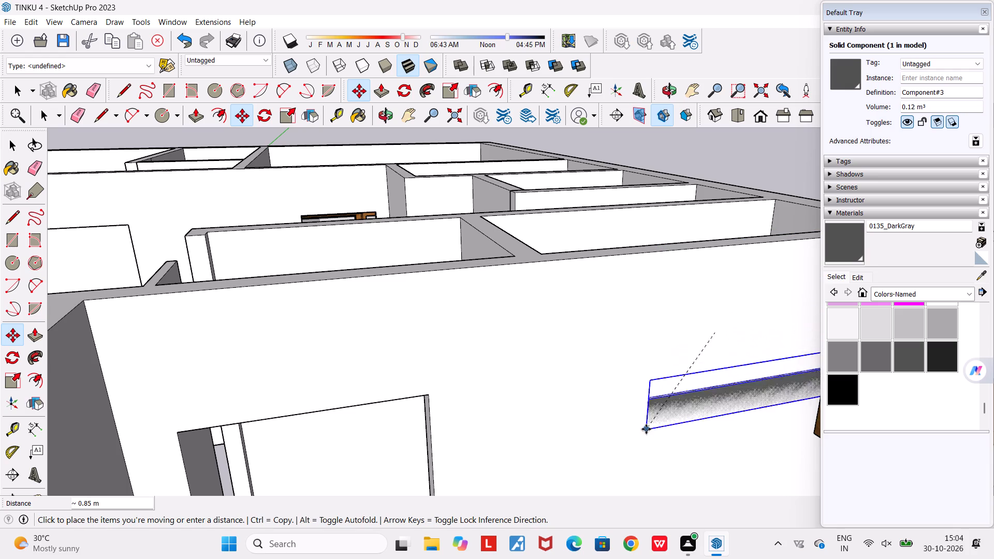
pyautogui.moveTo(646, 429); pyautogui.dragTo(718, 426, button='middle')
pyautogui.scroll(-2, 718, 426)
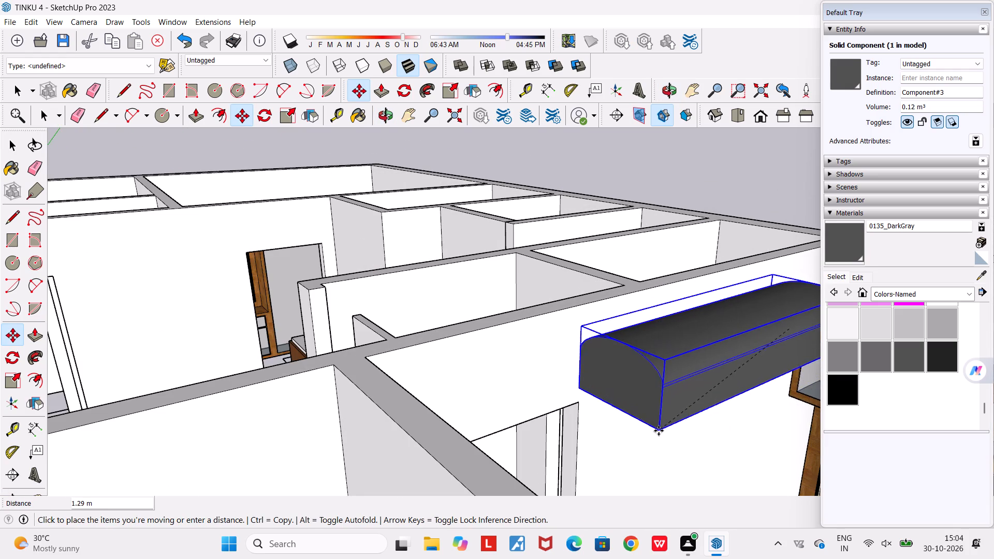
pyautogui.click(683, 452)
# Move the round-topped component by its wall-side lower corner about 1.49 m onto the face of the doorway wall.
pyautogui.moveTo(667, 425); pyautogui.dragTo(517, 343, button='middle')
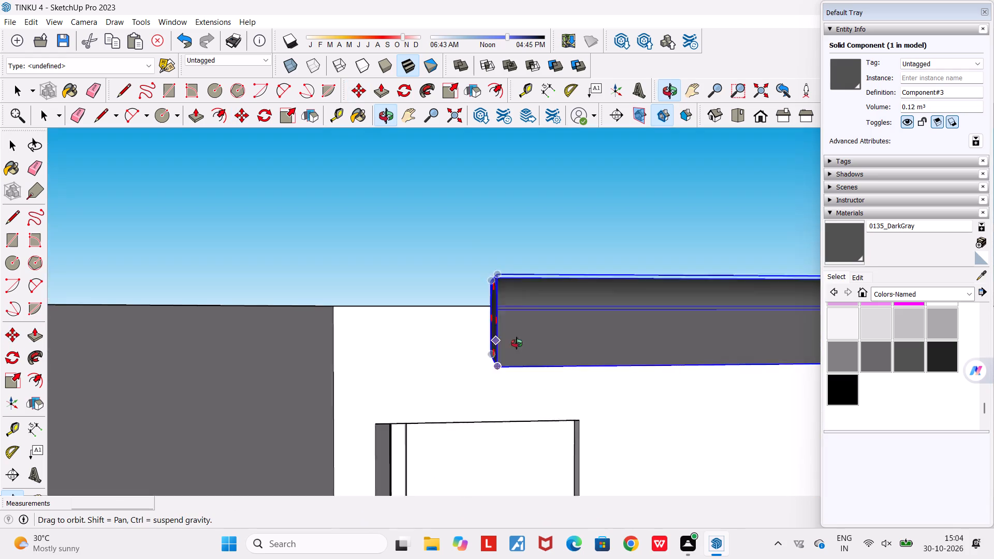
pyautogui.moveTo(517, 343); pyautogui.dragTo(301, 345, button='middle')
pyautogui.scroll(-7, 301, 345)
pyautogui.moveTo(390, 347); pyautogui.dragTo(347, 460, button='middle')
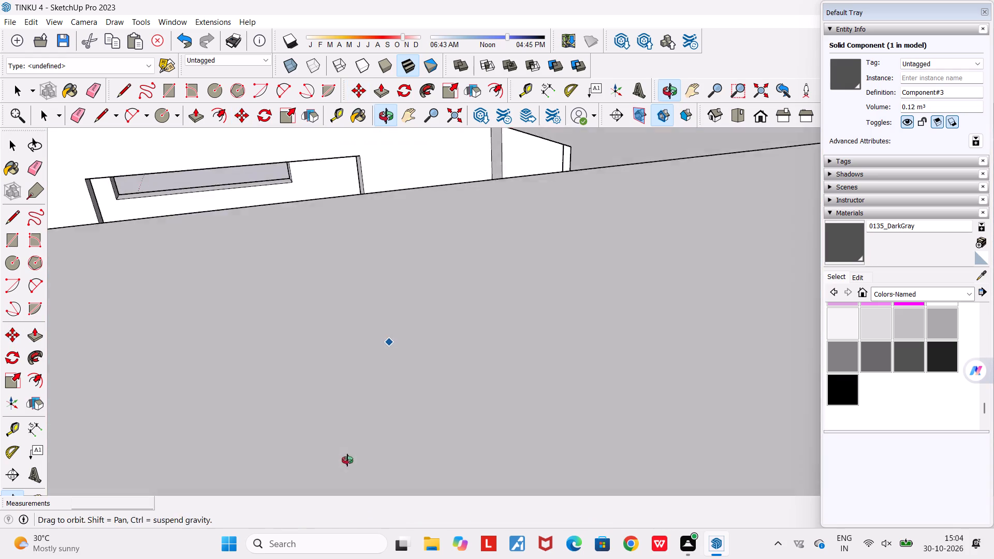
pyautogui.moveTo(347, 460); pyautogui.dragTo(346, 468, button='middle')
pyautogui.scroll(-20, 346, 468)
pyautogui.scroll(-13, 346, 468)
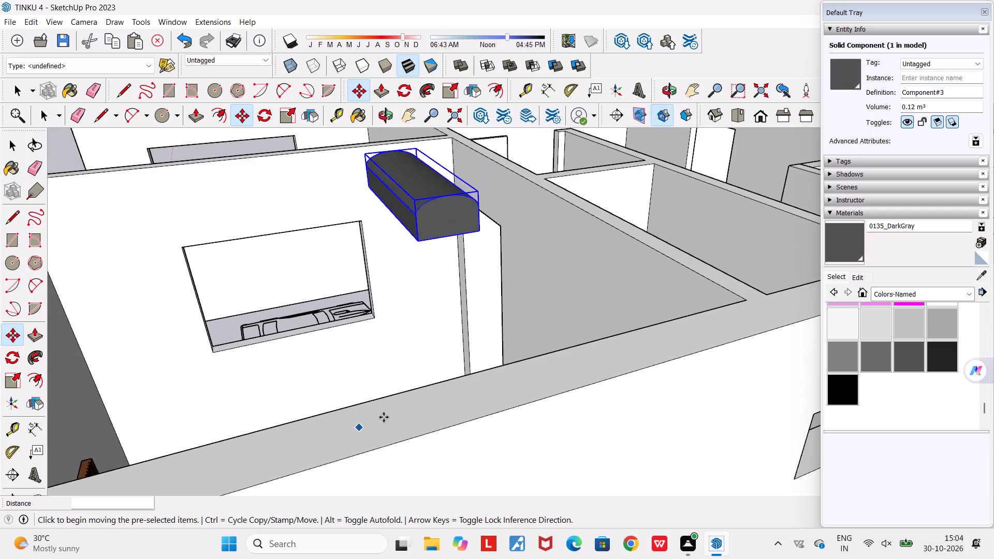
pyautogui.moveTo(464, 356); pyautogui.dragTo(435, 371, button='middle')
pyautogui.scroll(2, 493, 361)
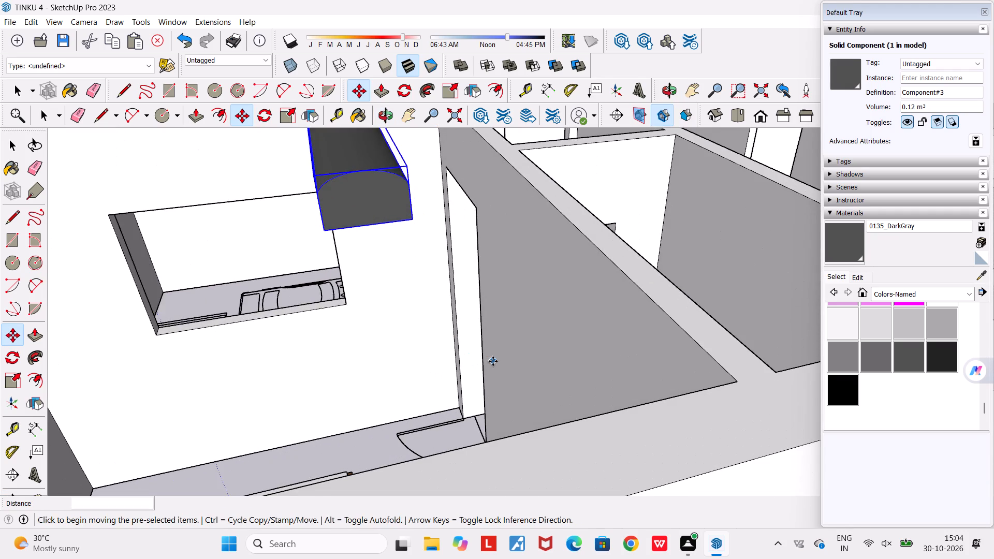
pyautogui.moveTo(493, 371); pyautogui.dragTo(483, 374, button='middle')
pyautogui.click(392, 224)
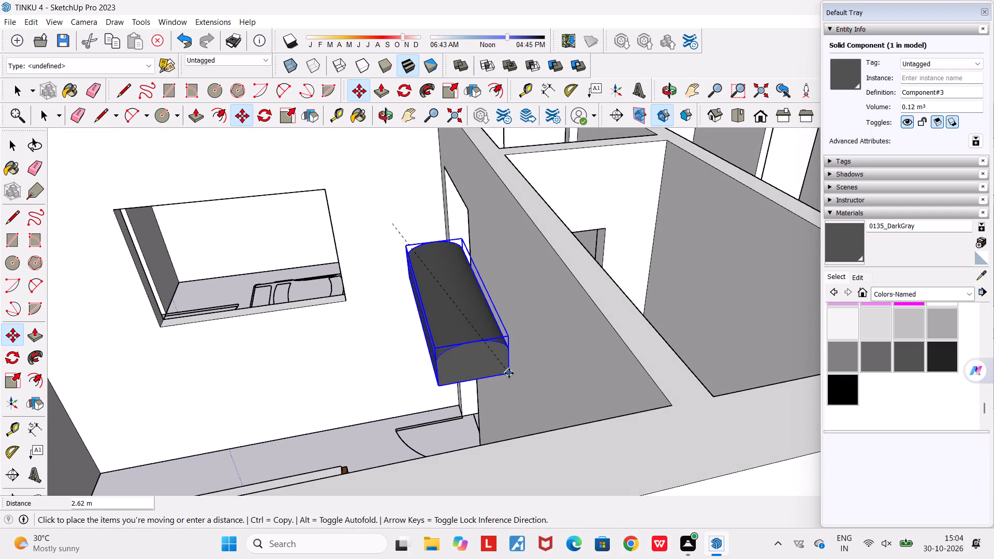
pyautogui.moveTo(569, 415); pyautogui.dragTo(656, 434, button='middle')
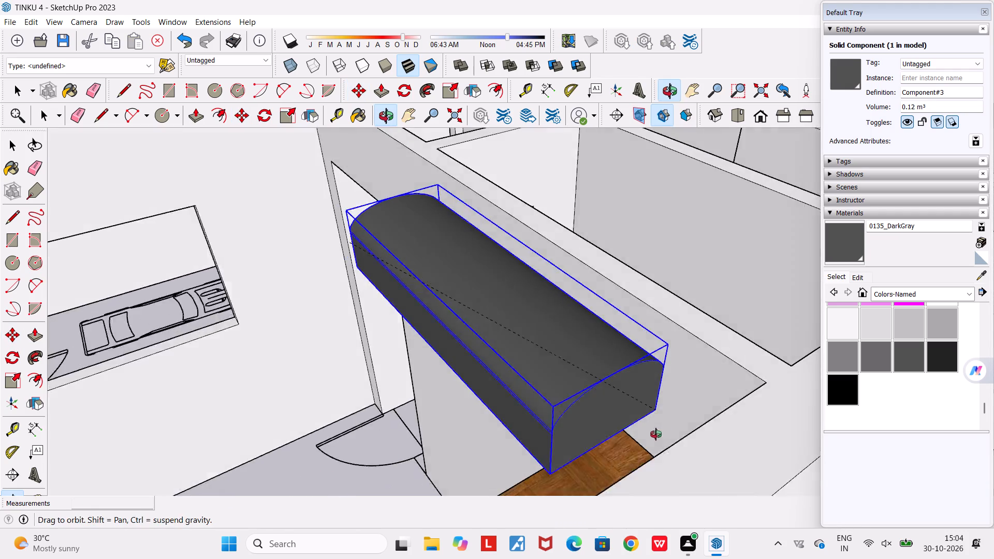
pyautogui.moveTo(656, 434); pyautogui.dragTo(684, 429, button='middle')
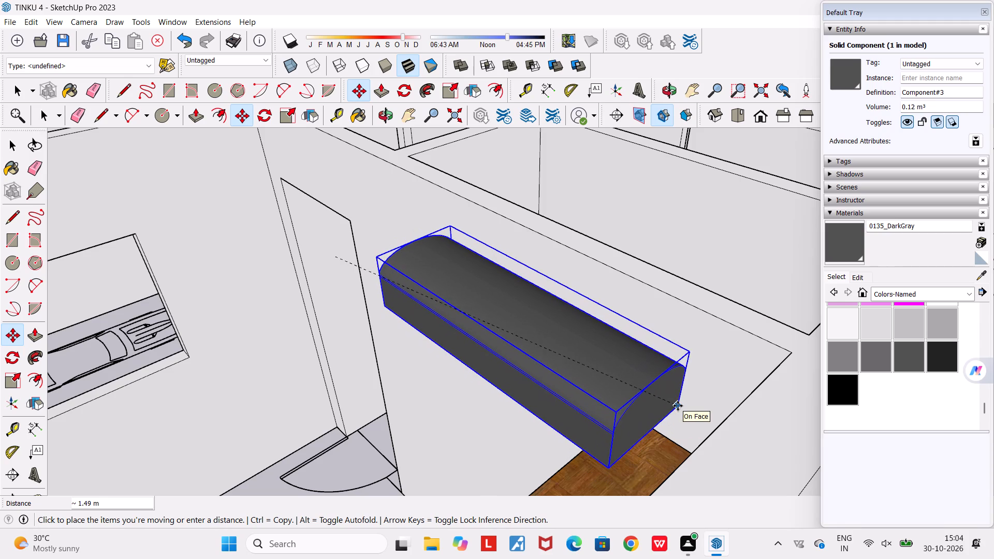
pyautogui.click(678, 406)
# Move the round-topped component by its wall-side lower corner about 0.98 m to beside the top of the doorway.
pyautogui.moveTo(676, 405); pyautogui.dragTo(541, 393, button='middle')
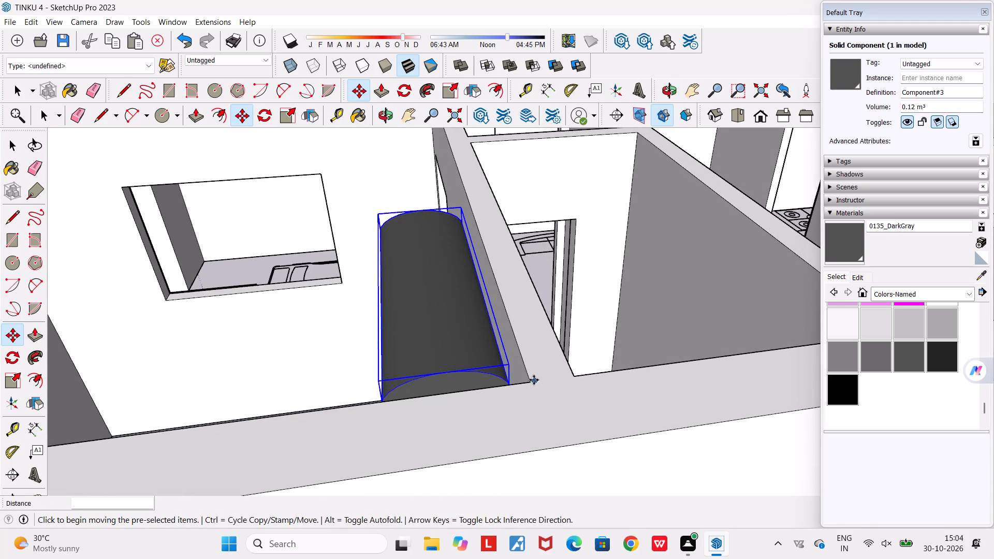
pyautogui.scroll(4, 533, 379)
pyautogui.moveTo(534, 379); pyautogui.dragTo(648, 388, button='middle')
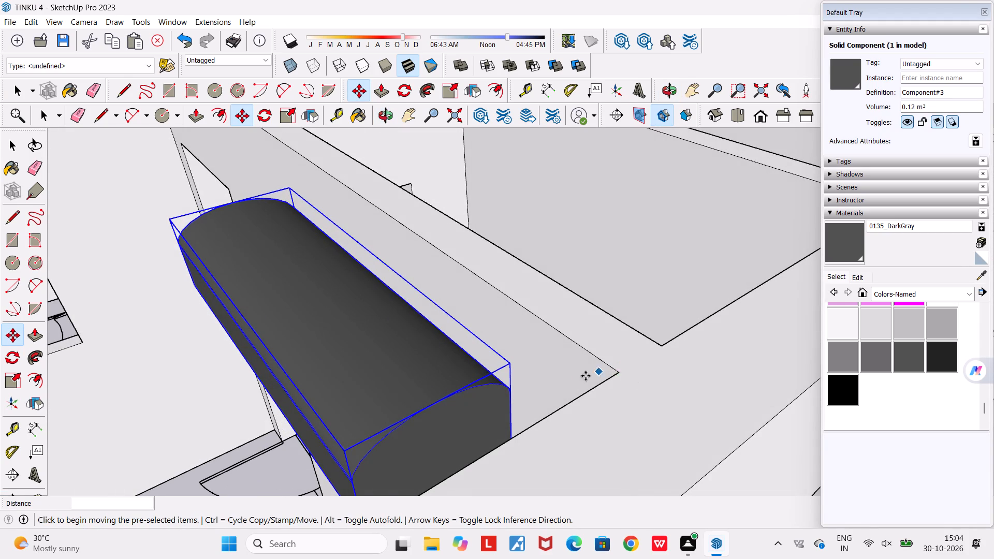
pyautogui.moveTo(547, 388); pyautogui.dragTo(732, 351, button='middle')
pyautogui.scroll(-7, 732, 351)
pyautogui.moveTo(566, 367); pyautogui.dragTo(713, 349, button='middle')
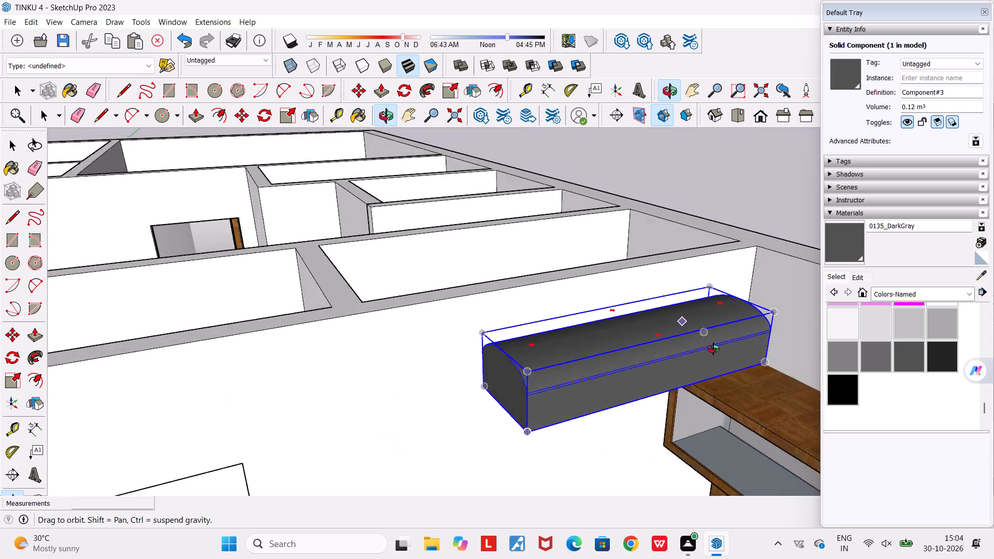
pyautogui.moveTo(713, 349); pyautogui.dragTo(751, 346, button='middle')
pyautogui.moveTo(468, 409); pyautogui.dragTo(587, 357, button='middle')
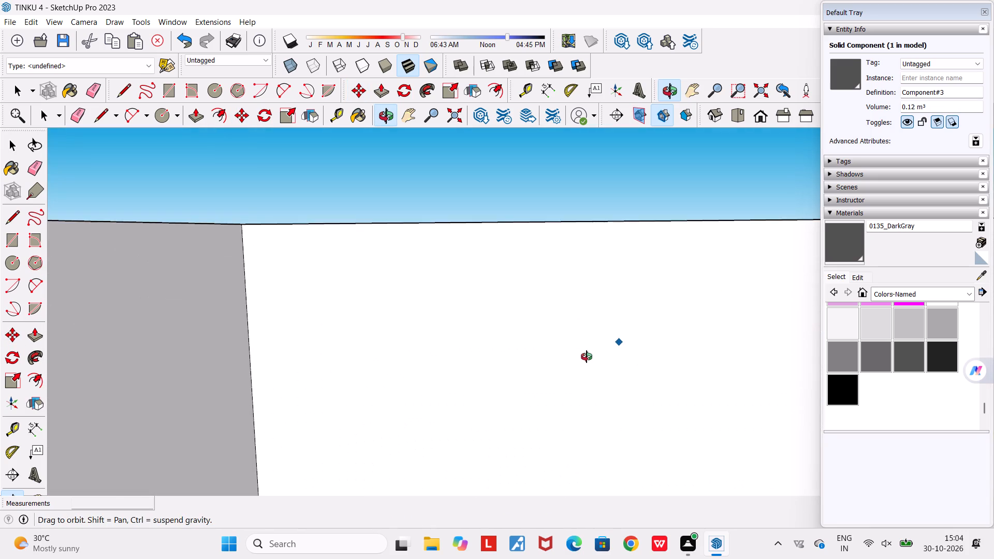
pyautogui.moveTo(587, 357); pyautogui.dragTo(611, 379, button='middle')
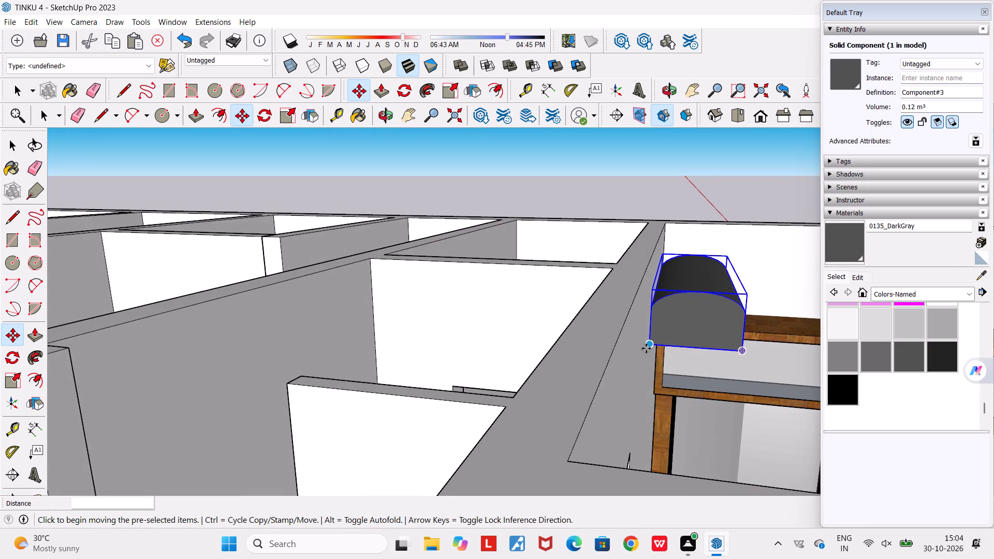
pyautogui.click(646, 348)
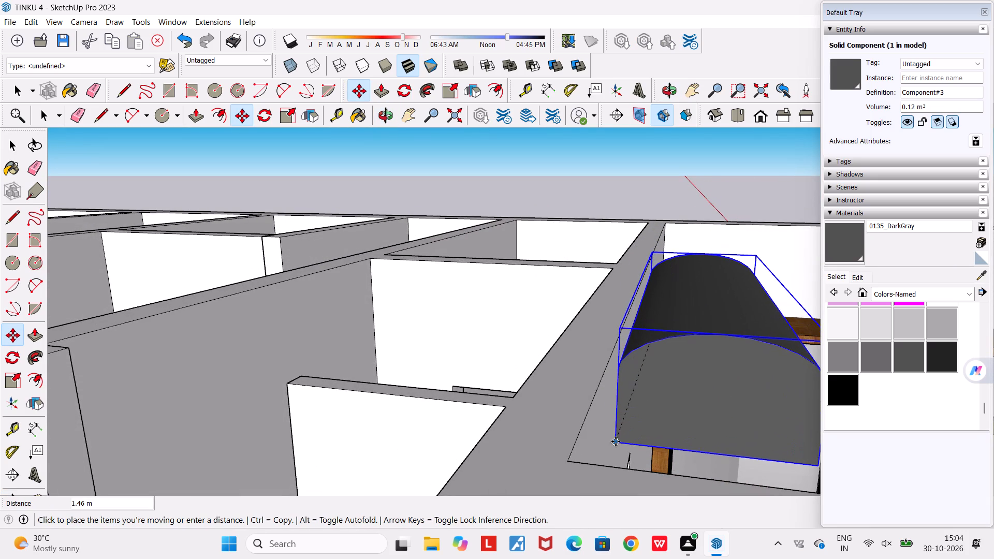
pyautogui.moveTo(614, 441); pyautogui.dragTo(554, 306, button='middle')
pyautogui.scroll(-2, 554, 306)
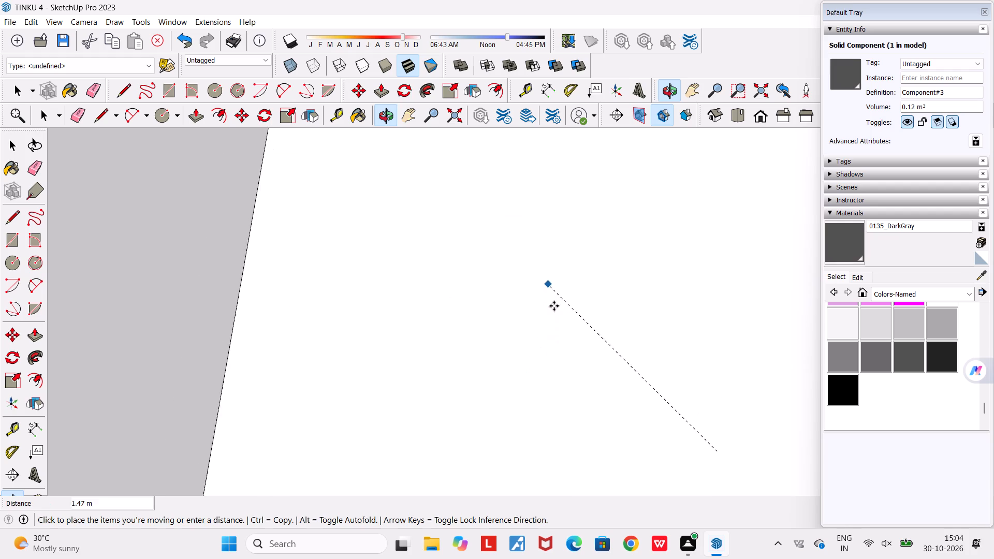
pyautogui.scroll(-14, 554, 306)
pyautogui.moveTo(559, 366); pyautogui.dragTo(447, 376, button='middle')
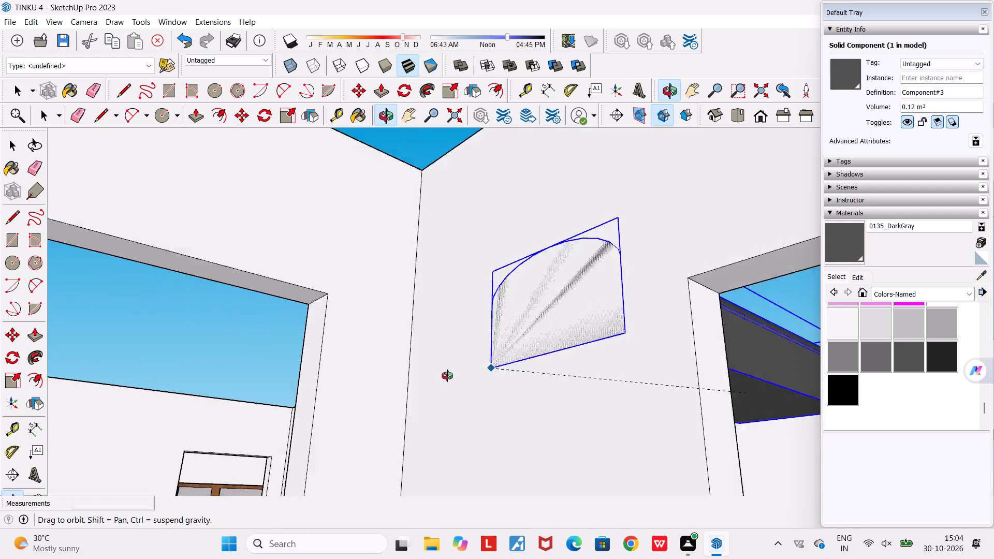
pyautogui.moveTo(447, 376); pyautogui.dragTo(390, 386, button='middle')
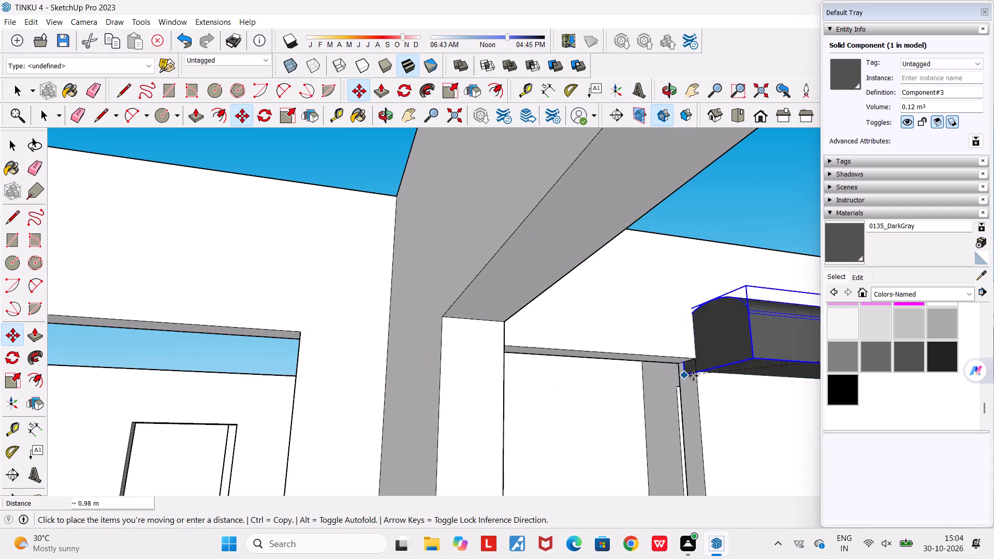
pyautogui.click(701, 372)
# Shift the round-topped component by its wall-side lower corner about 0.03 m along the green axis toward the doorway wall.
pyautogui.moveTo(697, 411); pyautogui.dragTo(612, 494, button='middle')
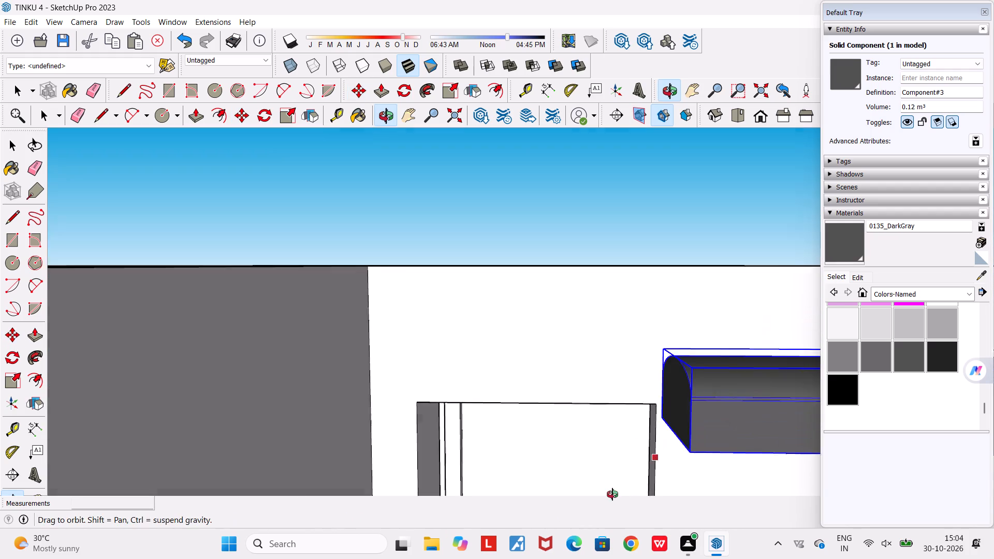
pyautogui.moveTo(612, 494); pyautogui.dragTo(615, 496, button='middle')
pyautogui.scroll(-5, 615, 496)
pyautogui.moveTo(651, 411); pyautogui.dragTo(440, 407, button='middle')
pyautogui.scroll(-5, 438, 407)
pyautogui.moveTo(502, 409); pyautogui.dragTo(450, 415, button='middle')
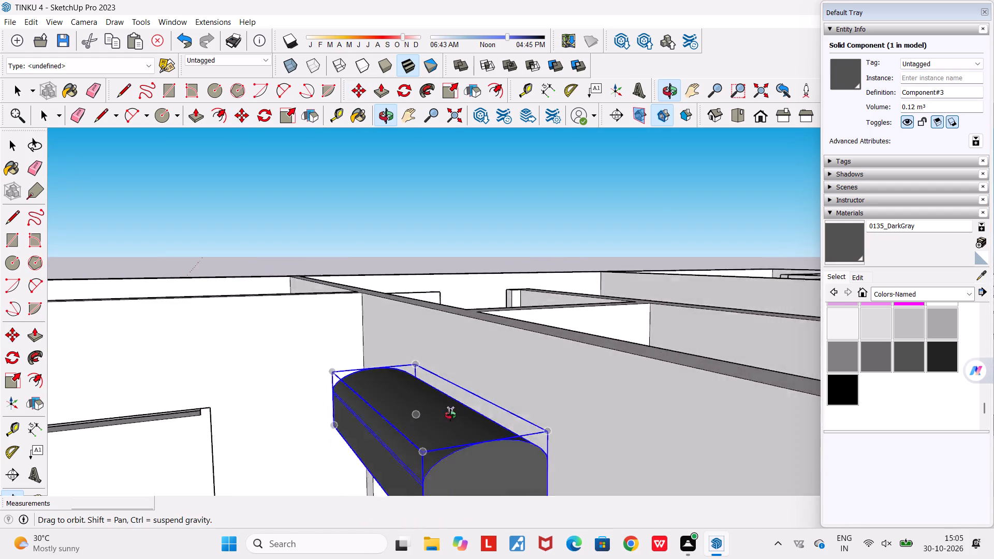
pyautogui.moveTo(450, 415); pyautogui.dragTo(410, 431, button='middle')
pyautogui.scroll(-8, 410, 431)
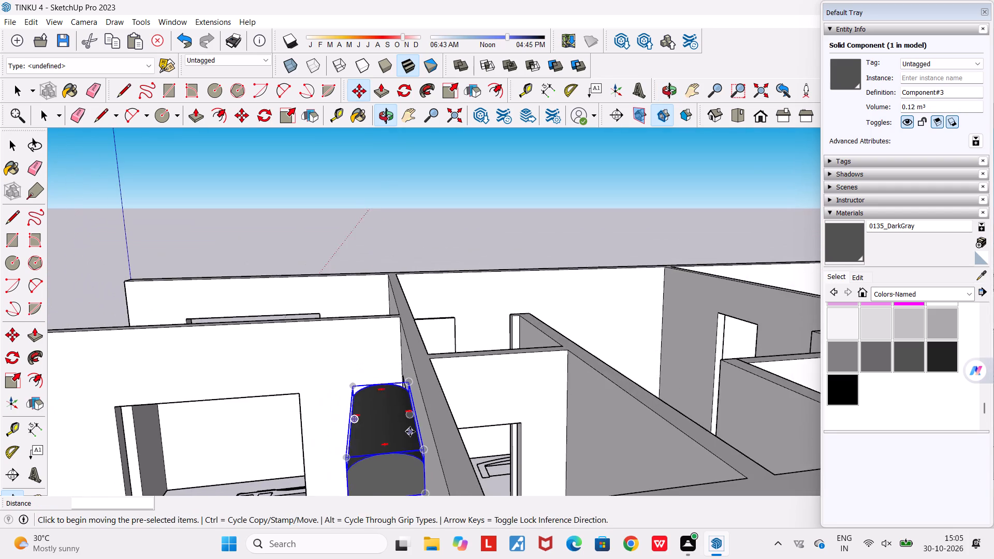
pyautogui.scroll(-3, 410, 432)
pyautogui.moveTo(413, 473); pyautogui.dragTo(413, 534, button='middle')
pyautogui.scroll(6, 420, 482)
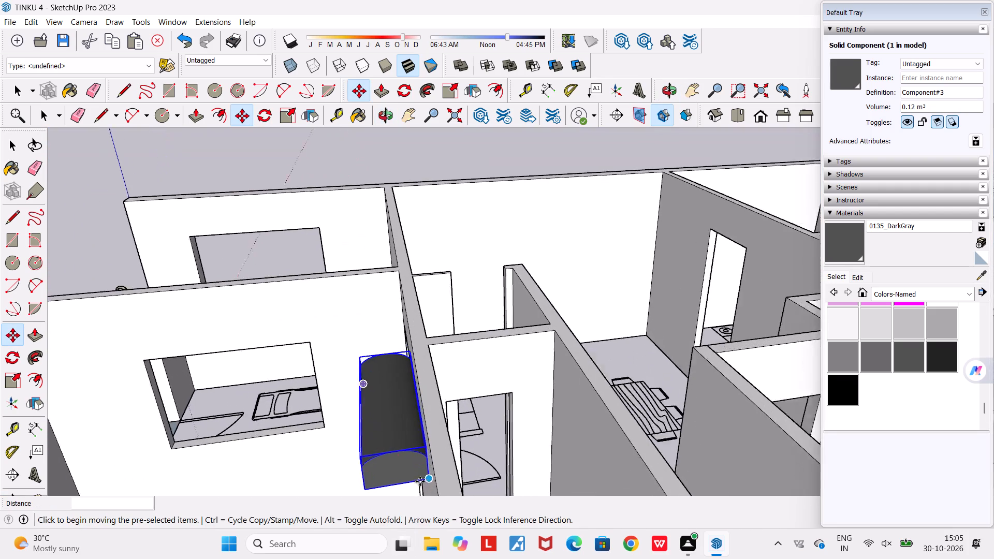
pyautogui.scroll(6, 420, 480)
pyautogui.click(441, 480)
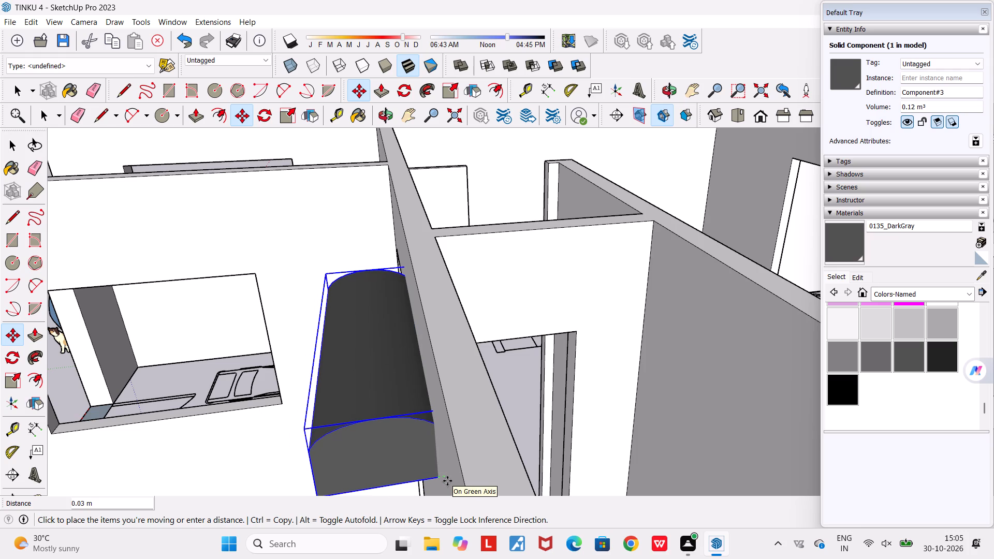
pyautogui.click(446, 482)
pyautogui.moveTo(441, 470); pyautogui.dragTo(630, 401, button='middle')
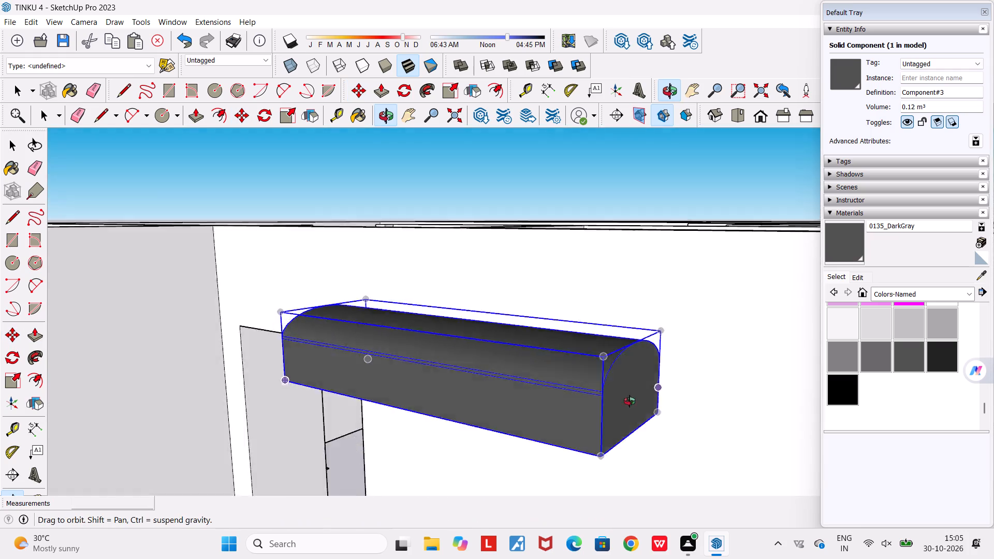
# Move the round-topped component by its lower corner about 0.36 m along the wall, away from the doorway.
pyautogui.moveTo(630, 401); pyautogui.dragTo(667, 391, button='middle')
pyautogui.scroll(-9, 667, 391)
pyautogui.moveTo(648, 405); pyautogui.dragTo(746, 406, button='middle')
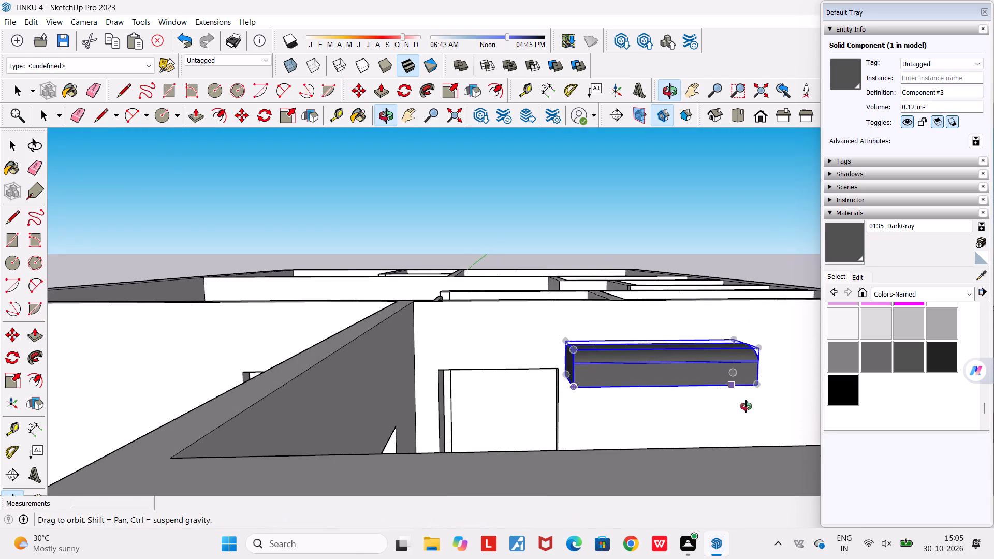
pyautogui.moveTo(746, 406); pyautogui.dragTo(711, 423, button='middle')
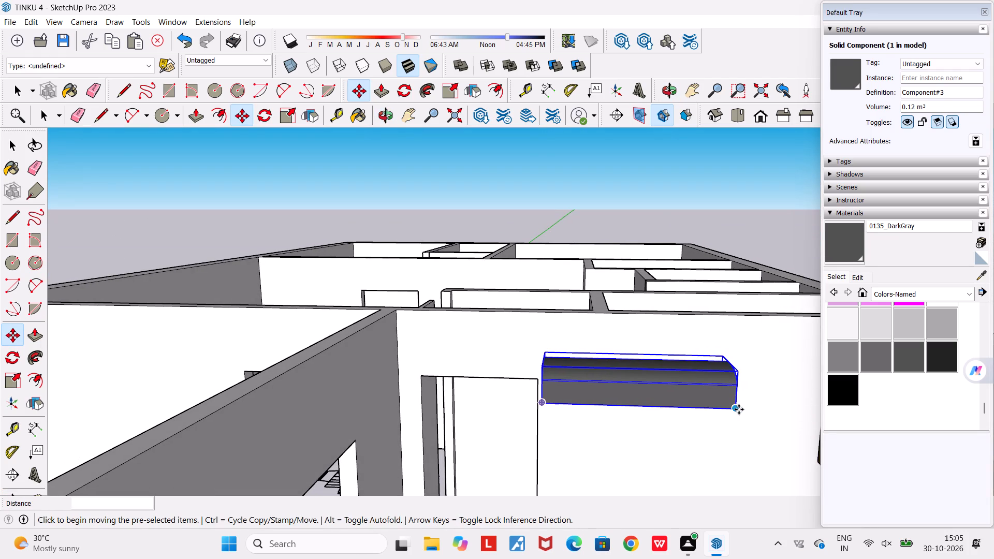
pyautogui.click(739, 409)
pyautogui.click(793, 406)
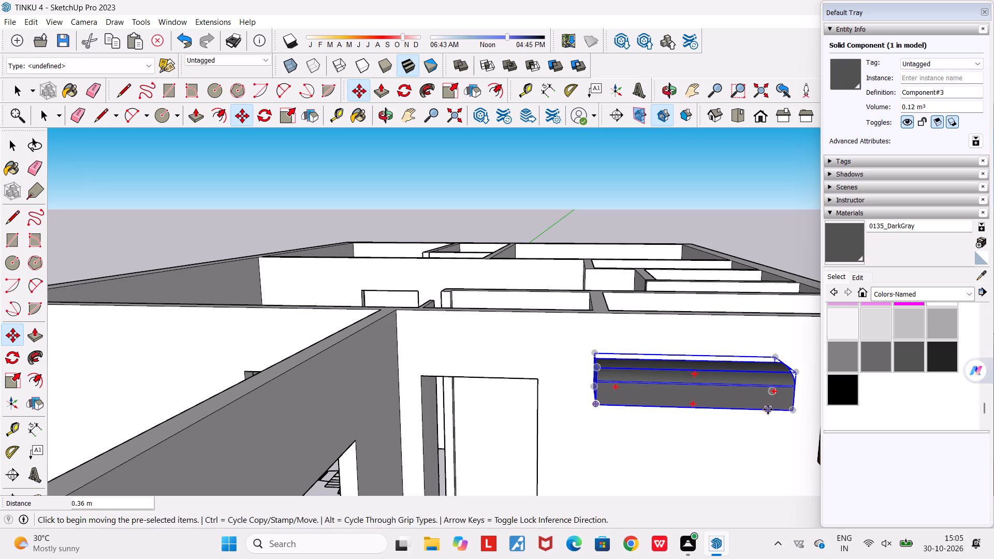
# Scale the round-topped component along the green axis from its front face to make it shallower against the wall.
pyautogui.moveTo(765, 408); pyautogui.dragTo(625, 401, button='middle')
pyautogui.scroll(-10, 625, 401)
pyautogui.moveTo(620, 434); pyautogui.dragTo(816, 446, button='middle')
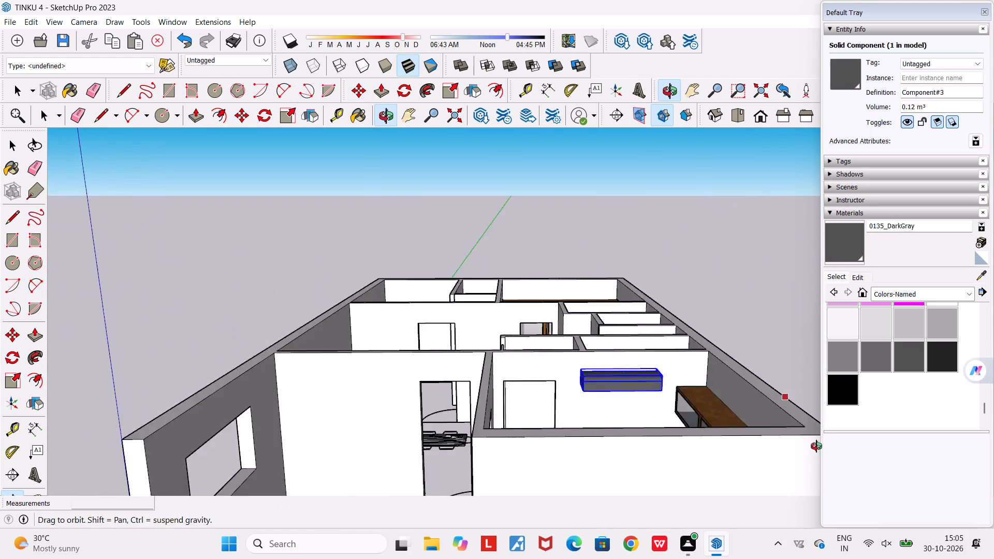
pyautogui.moveTo(816, 446); pyautogui.dragTo(993, 558, button='middle')
pyautogui.scroll(5, 655, 330)
pyautogui.moveTo(591, 377); pyautogui.dragTo(523, 349, button='middle')
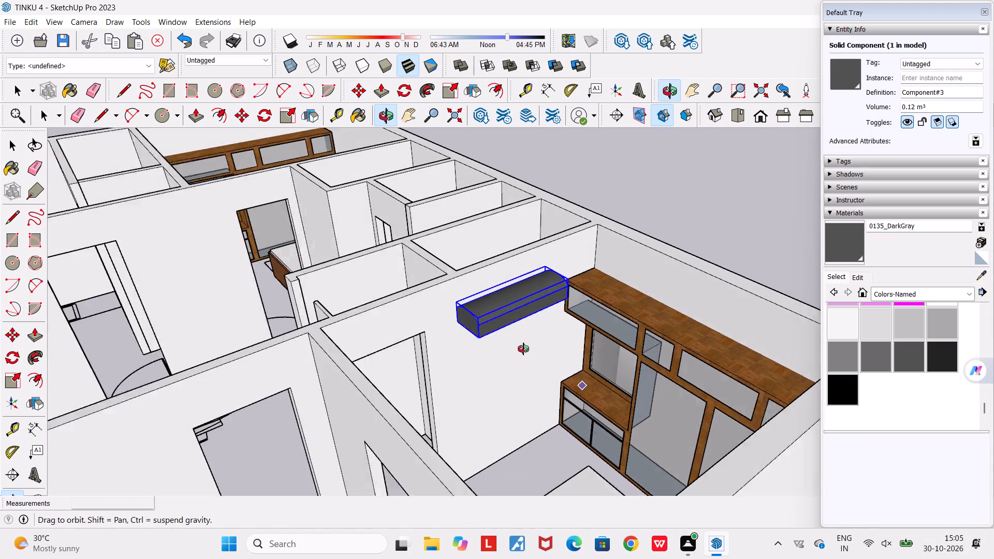
pyautogui.moveTo(523, 349); pyautogui.dragTo(522, 348, button='middle')
pyautogui.scroll(1, 507, 317)
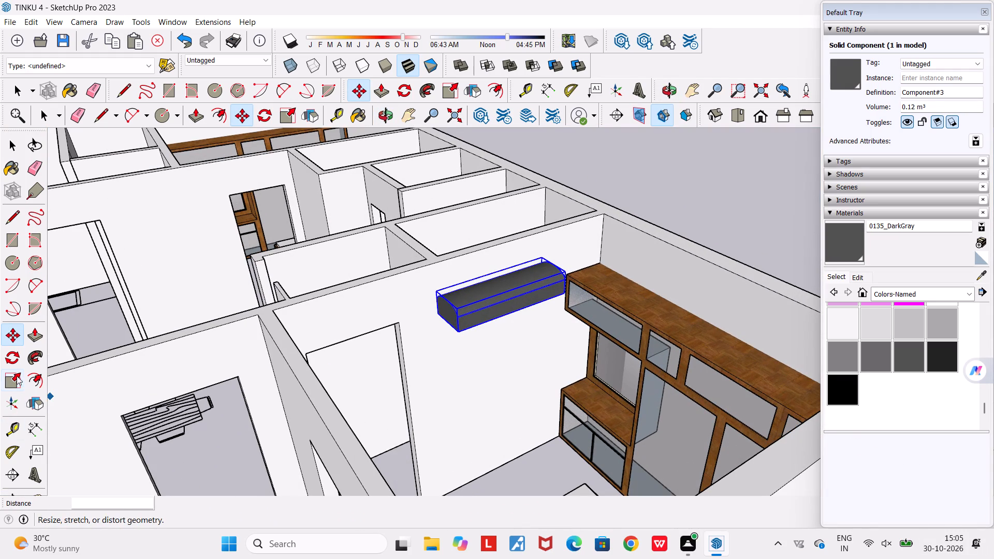
pyautogui.click(12, 378)
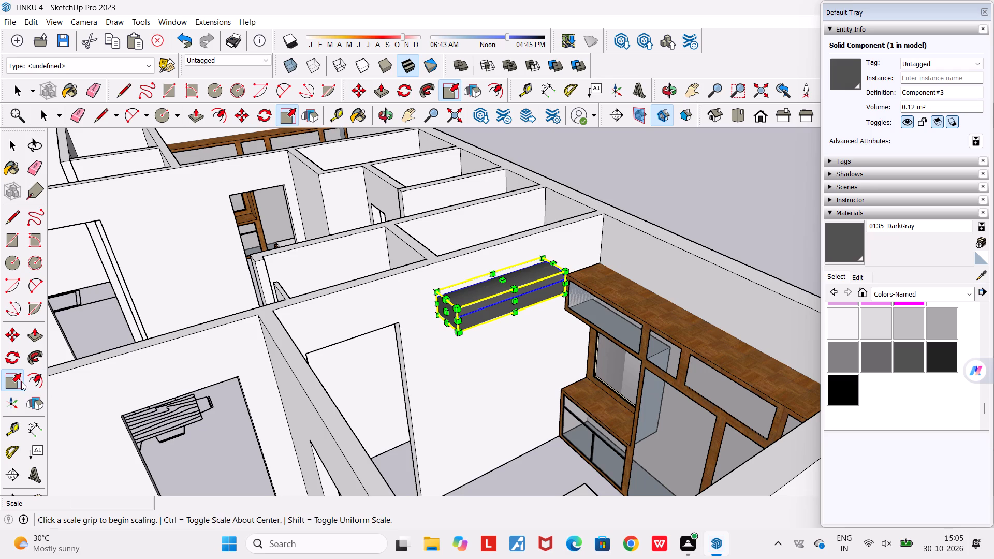
pyautogui.scroll(4, 531, 304)
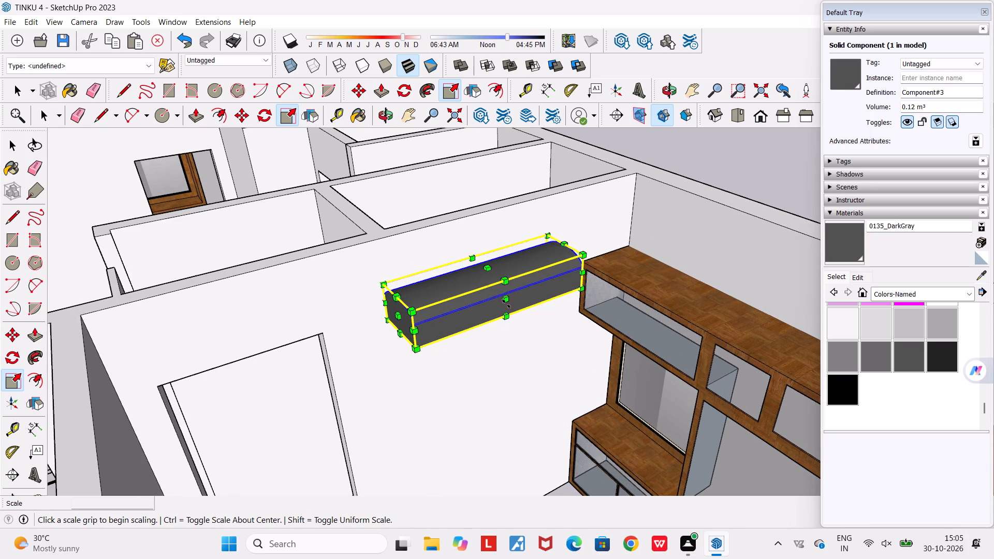
pyautogui.click(506, 300)
pyautogui.click(496, 294)
# Scale the round-topped component's depth again from its front face, along the green axis, by a factor of about 0.92.
pyautogui.scroll(5, 494, 297)
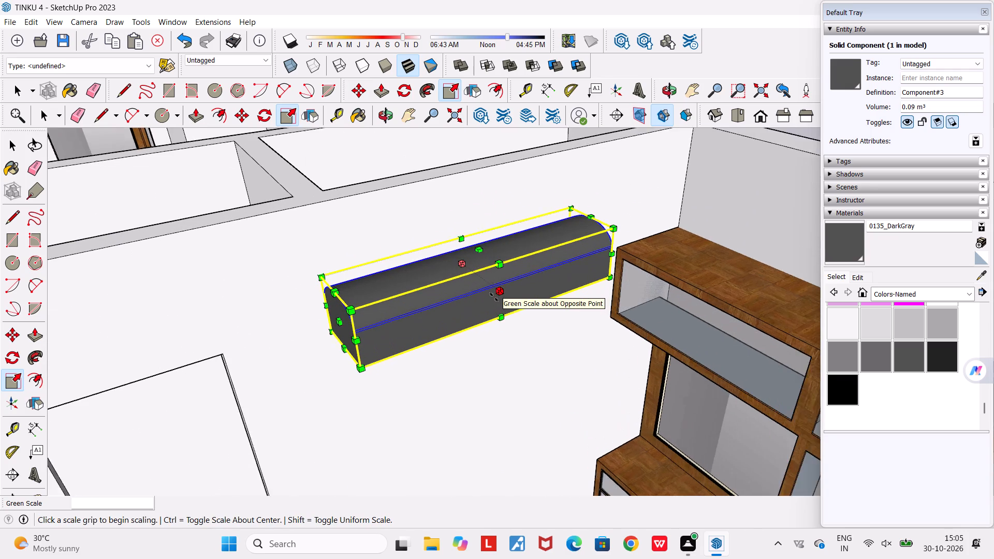
pyautogui.click(504, 294)
pyautogui.click(496, 289)
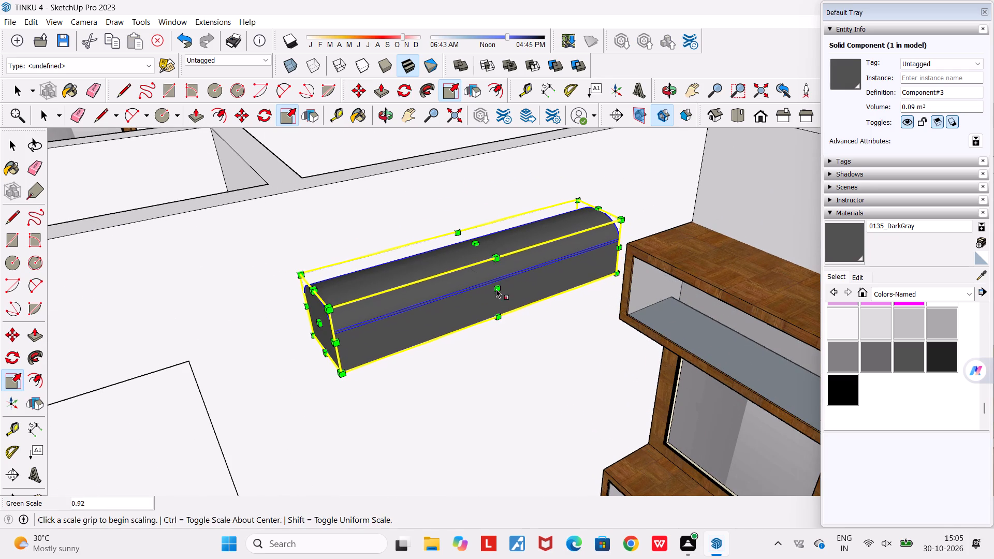
pyautogui.moveTo(496, 317); pyautogui.dragTo(337, 320, button='middle')
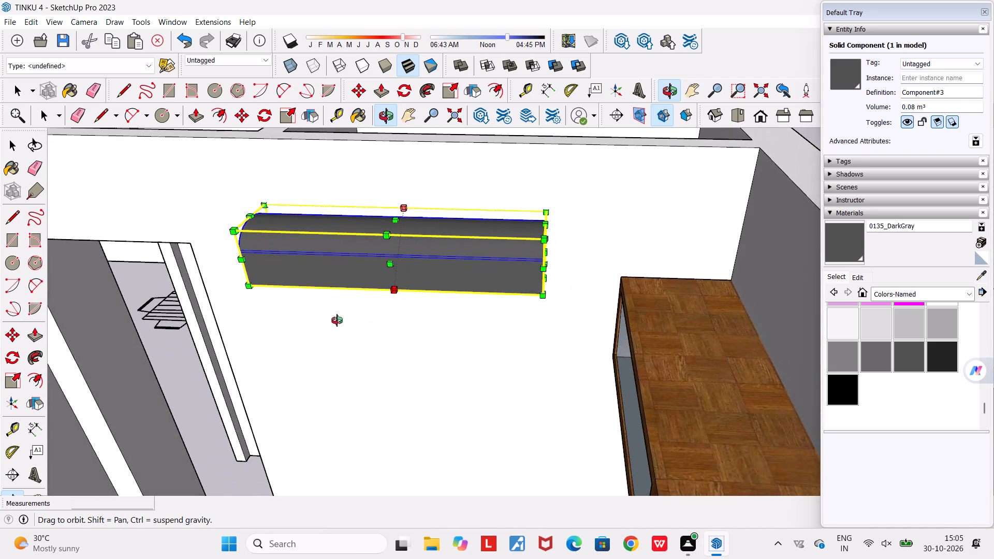
pyautogui.moveTo(337, 320); pyautogui.dragTo(585, 269, button='middle')
pyautogui.scroll(-4, 585, 269)
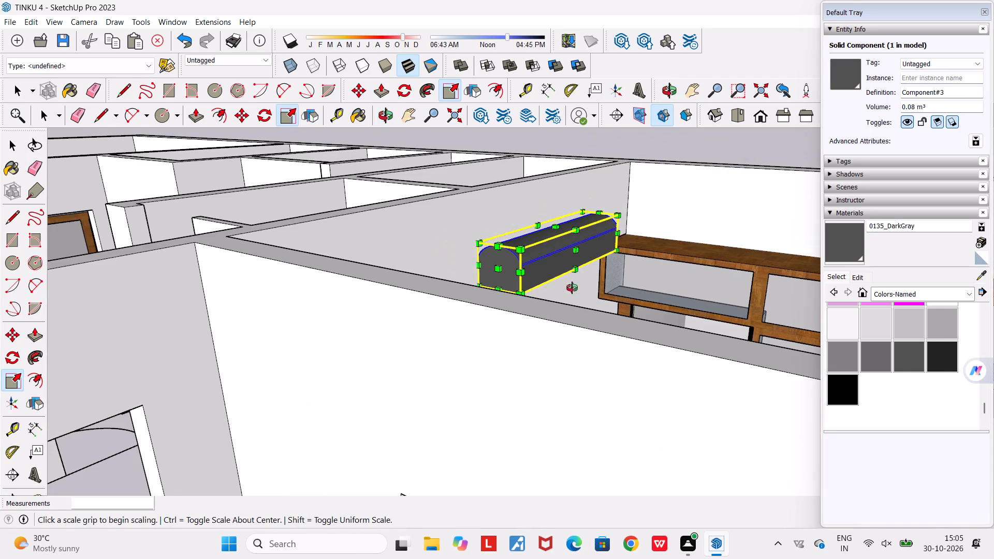
pyautogui.moveTo(572, 288); pyautogui.dragTo(410, 308, button='middle')
pyautogui.scroll(-10, 410, 308)
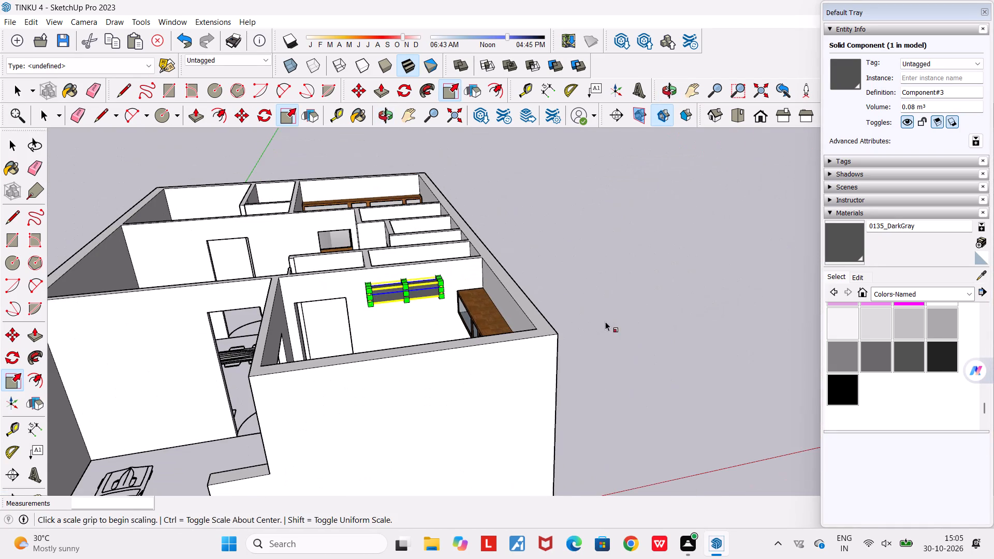
pyautogui.press('space')
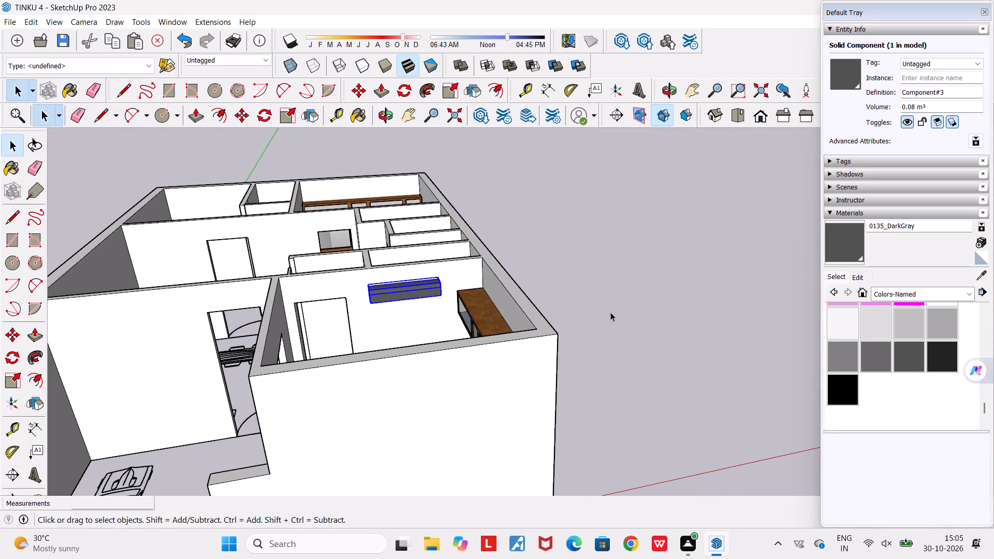